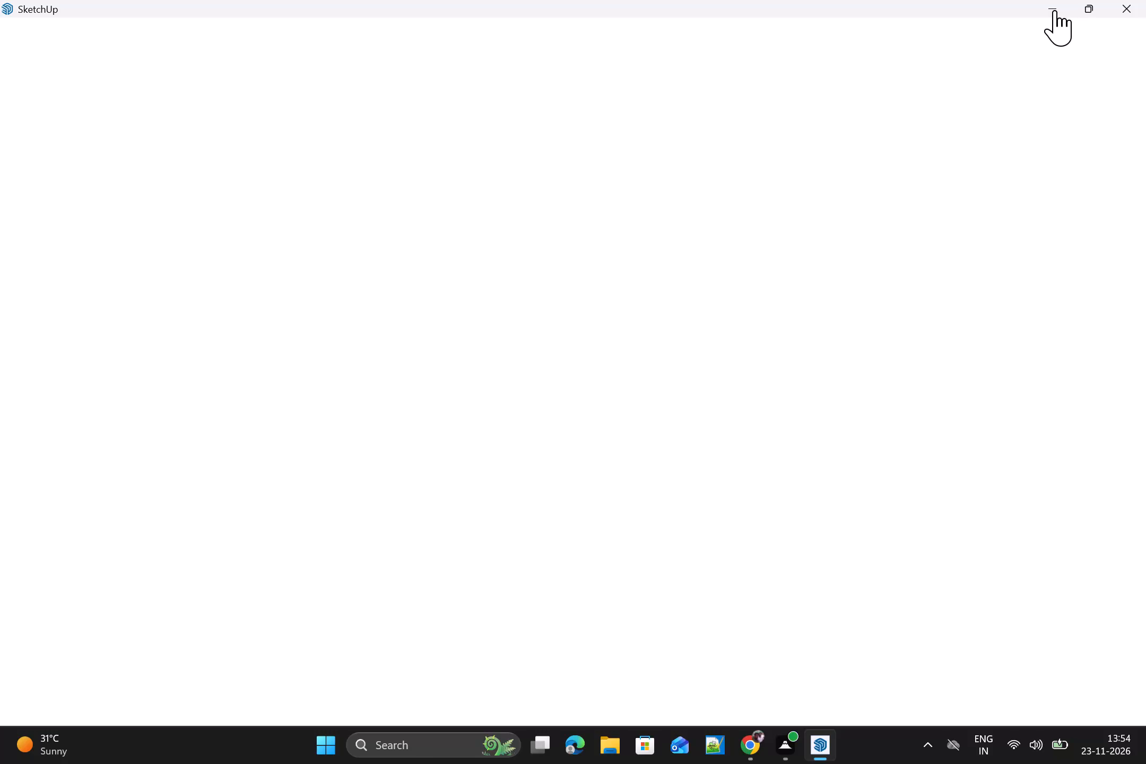
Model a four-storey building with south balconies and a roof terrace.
In File Explorer, move all files from the FUJI SKETCHUP folder into the fuji ske folder on drive D:, replacing same-named files.
left_click(605, 747)
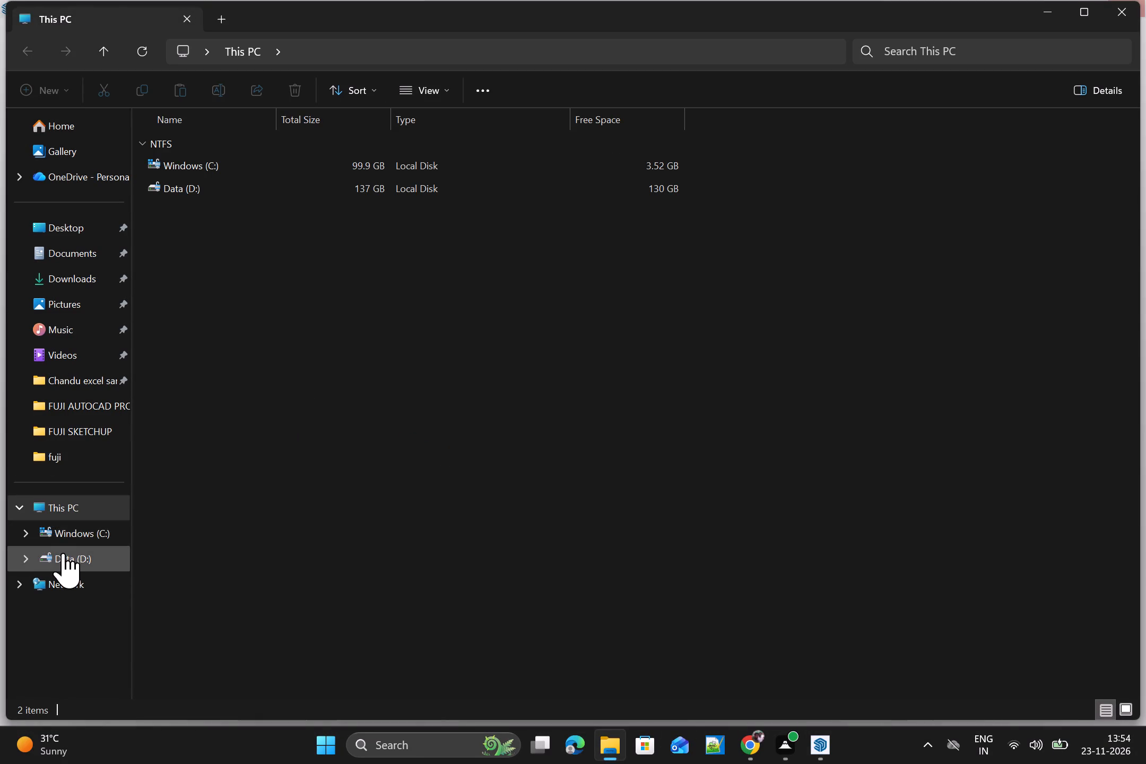
left_click(70, 512)
left_click(62, 555)
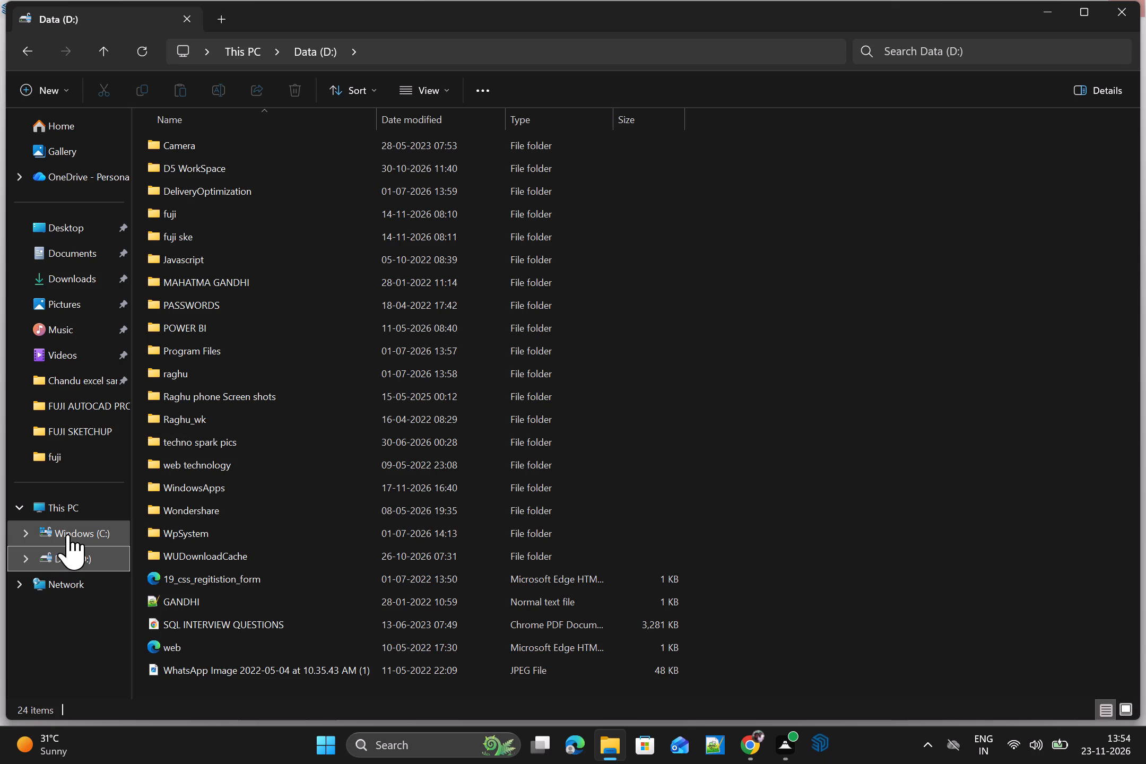
left_click(68, 533)
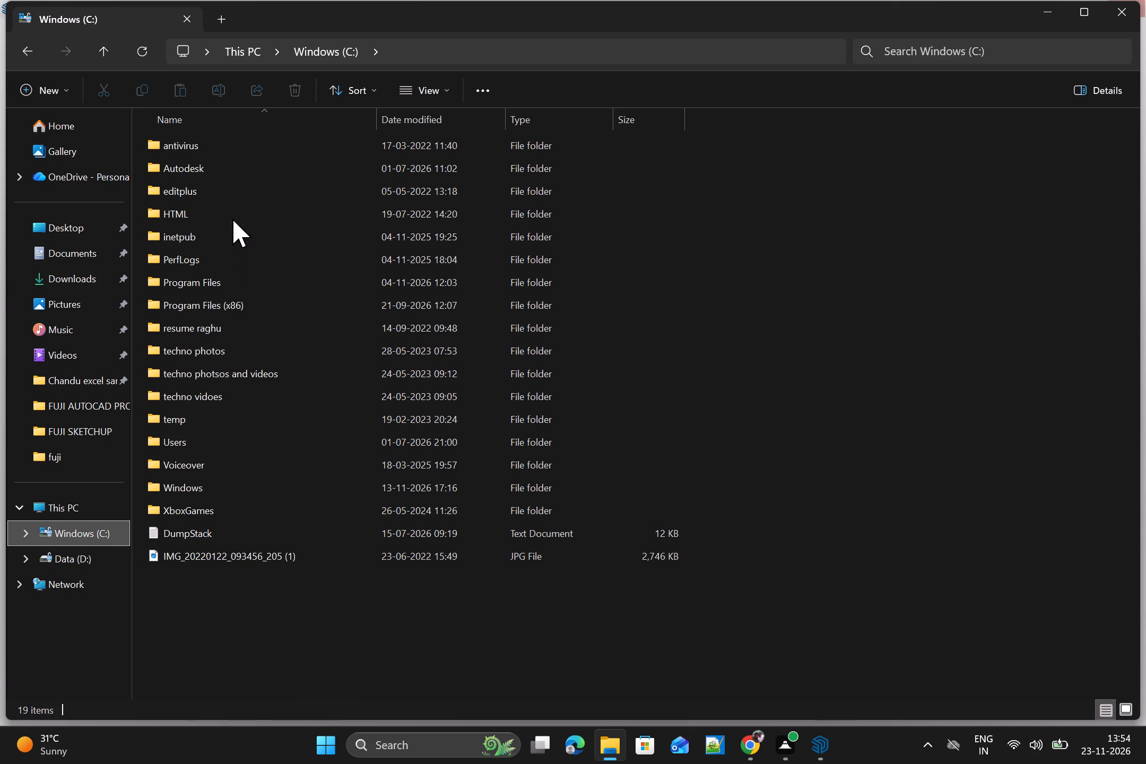
left_click(65, 432)
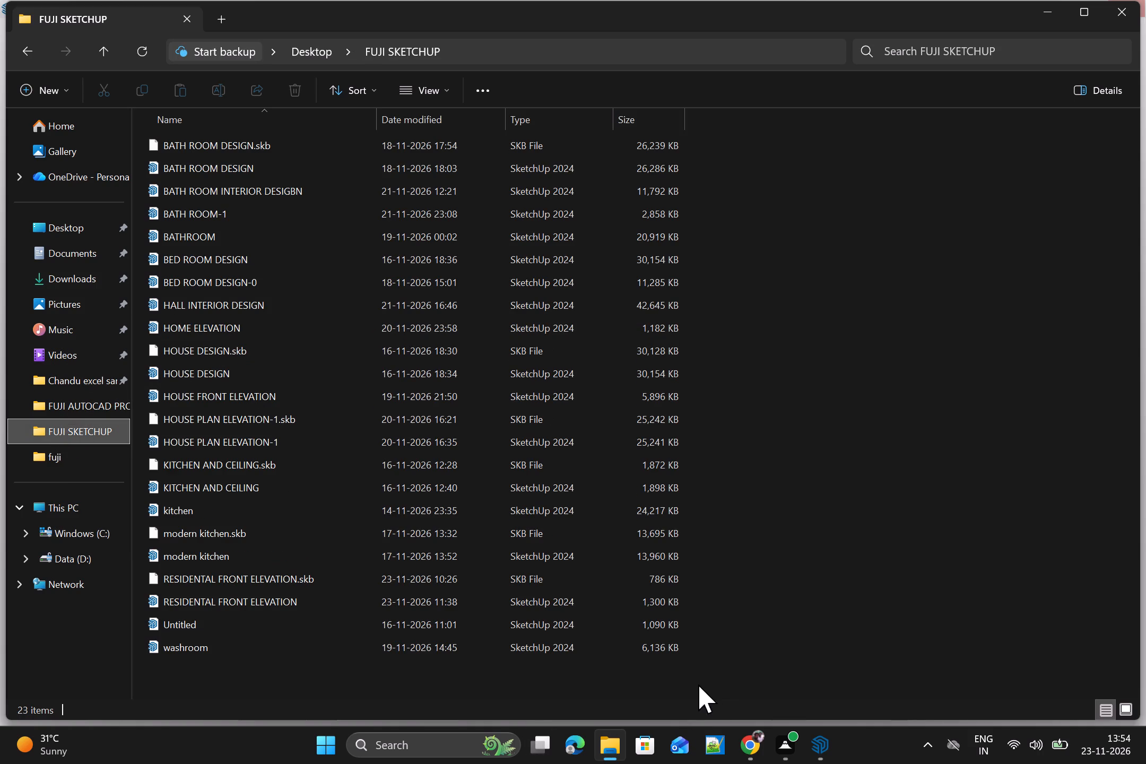
left_click_drag(692, 682, 587, 76)
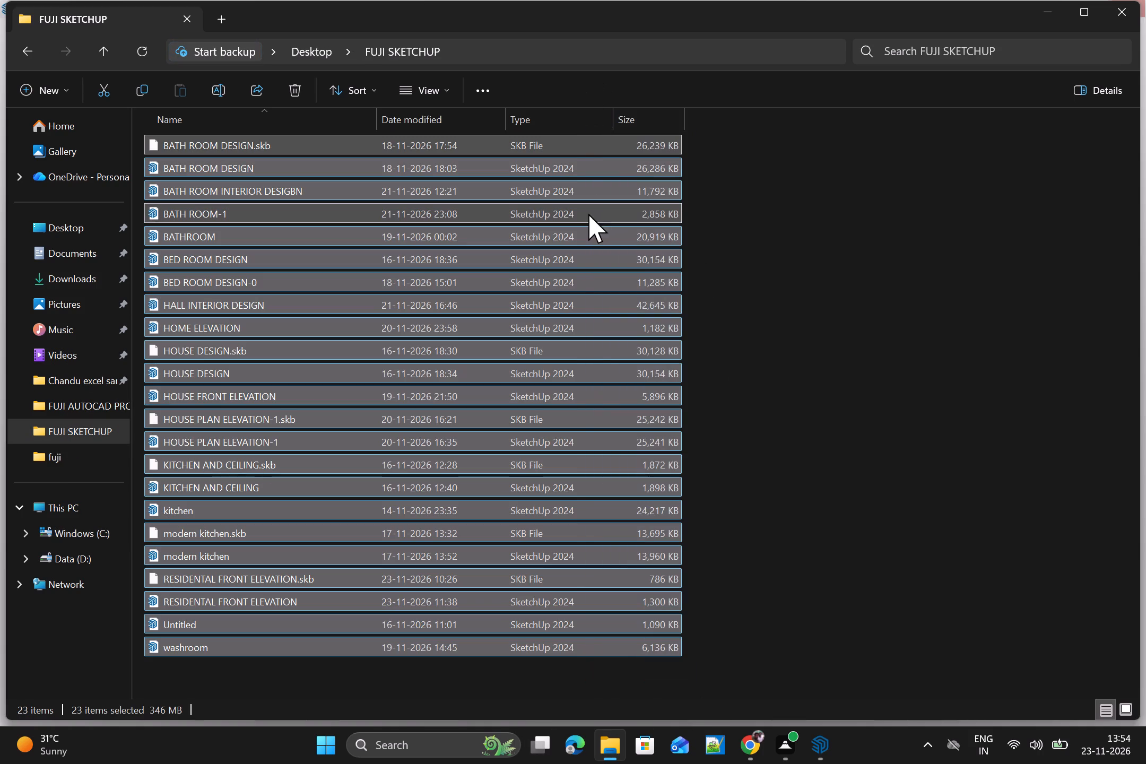
right_click(669, 209)
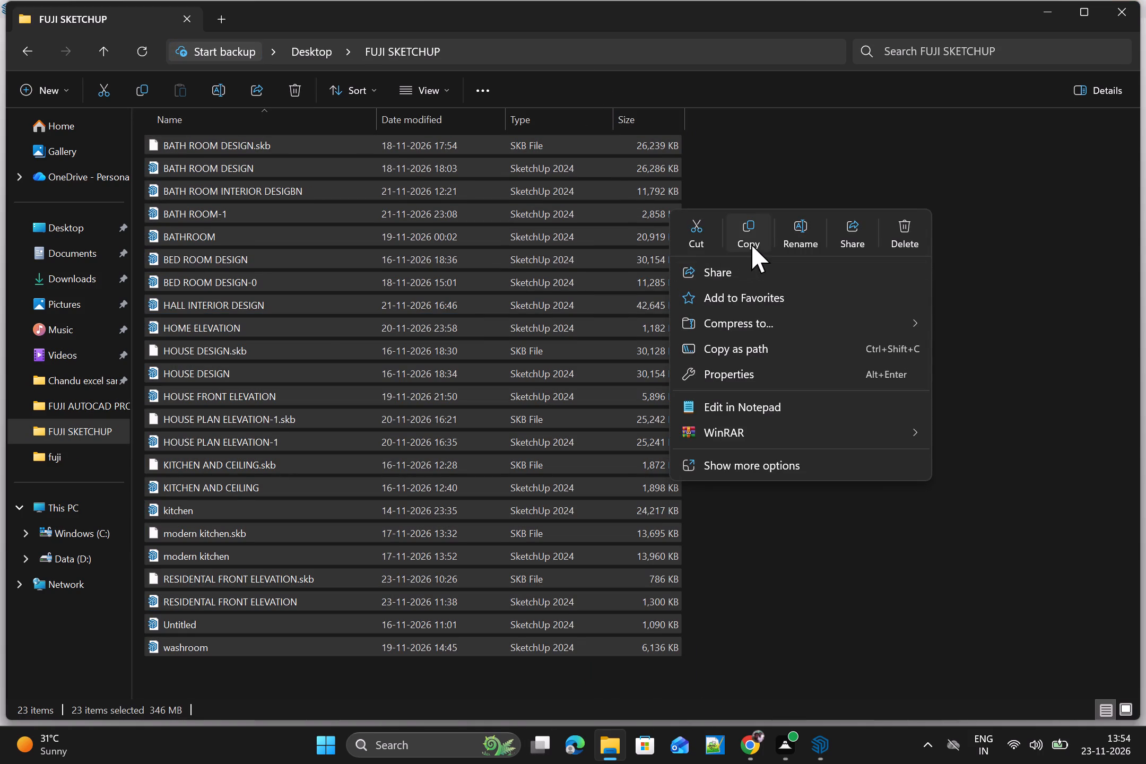
left_click(699, 244)
left_click(82, 558)
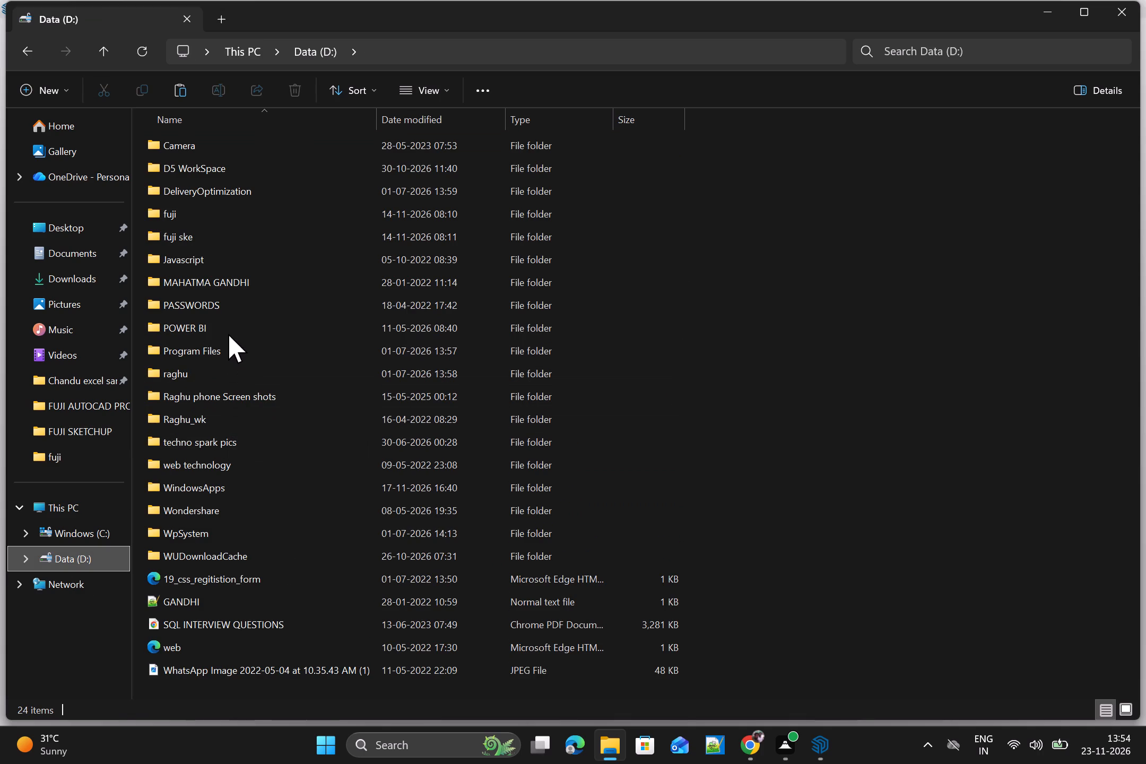
double_click(227, 242)
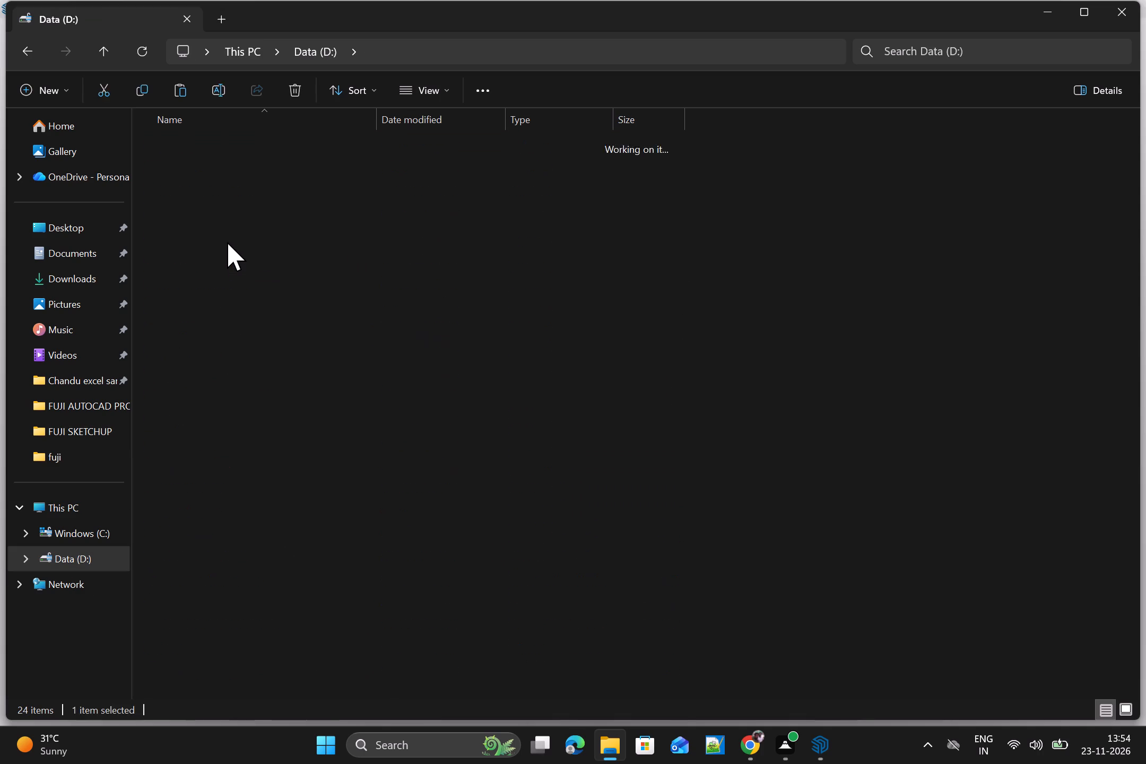
key("ctrl+v")
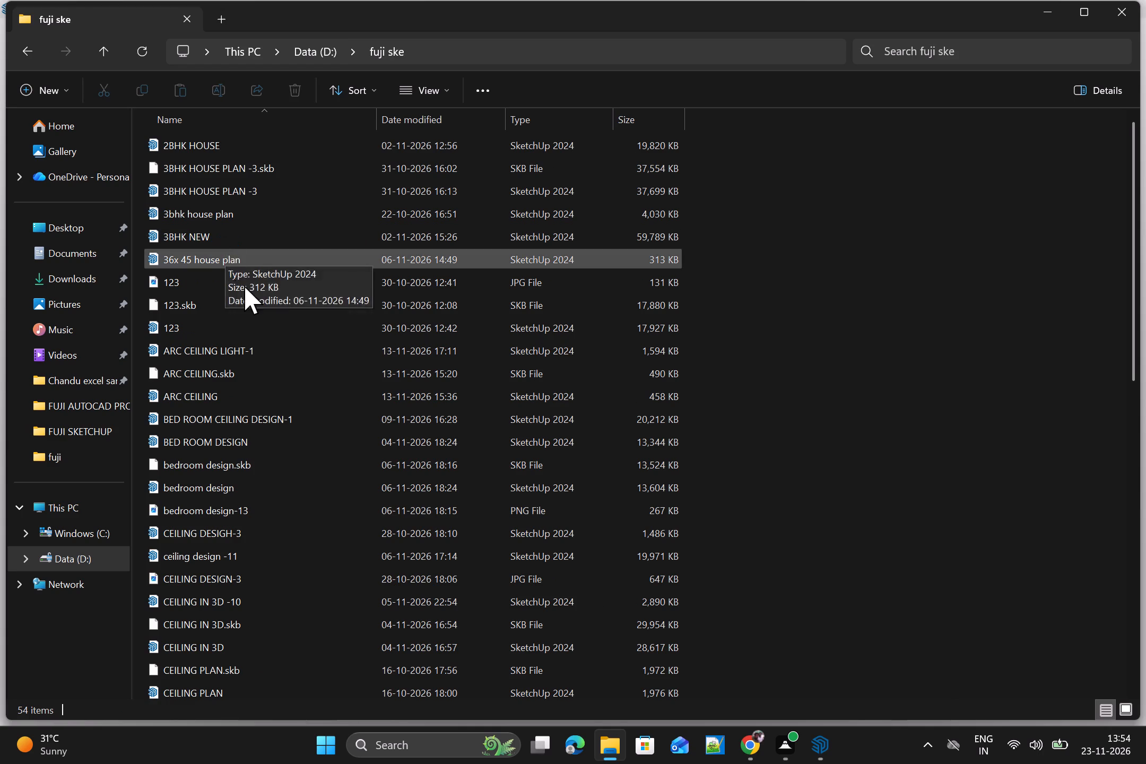
left_click(327, 322)
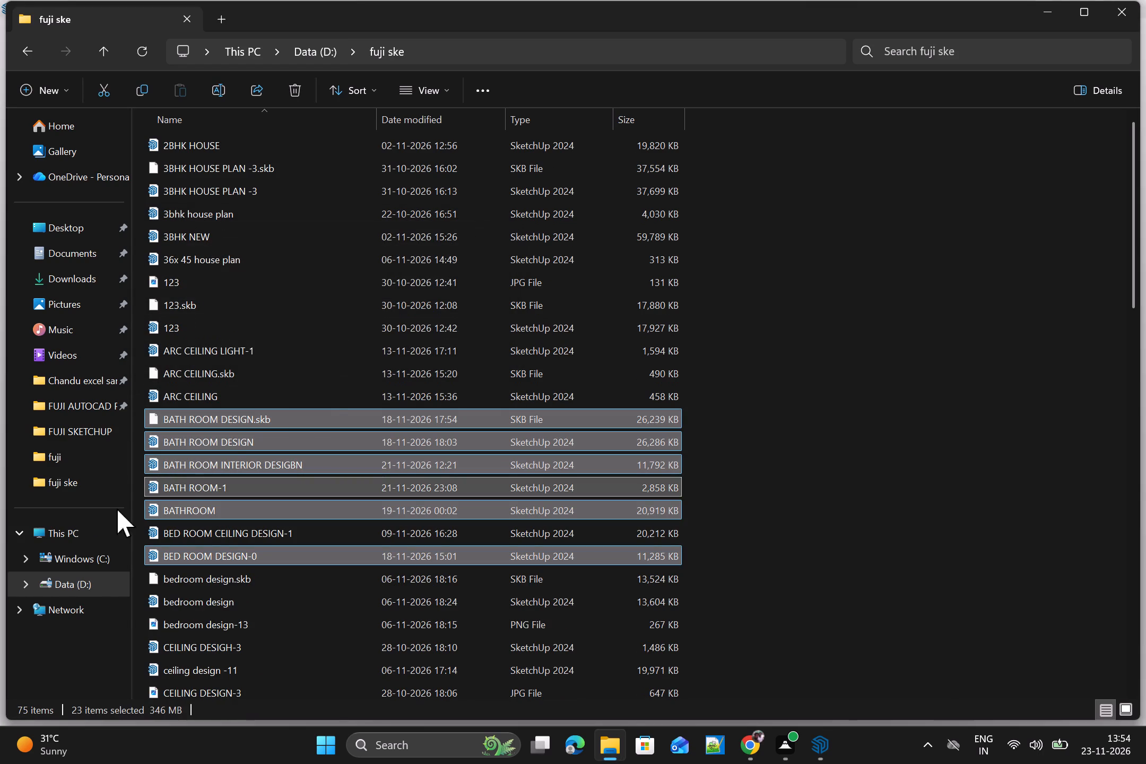
Open the FUJI AUTOCAD PROJECTS folder on the desktop.
left_click(69, 535)
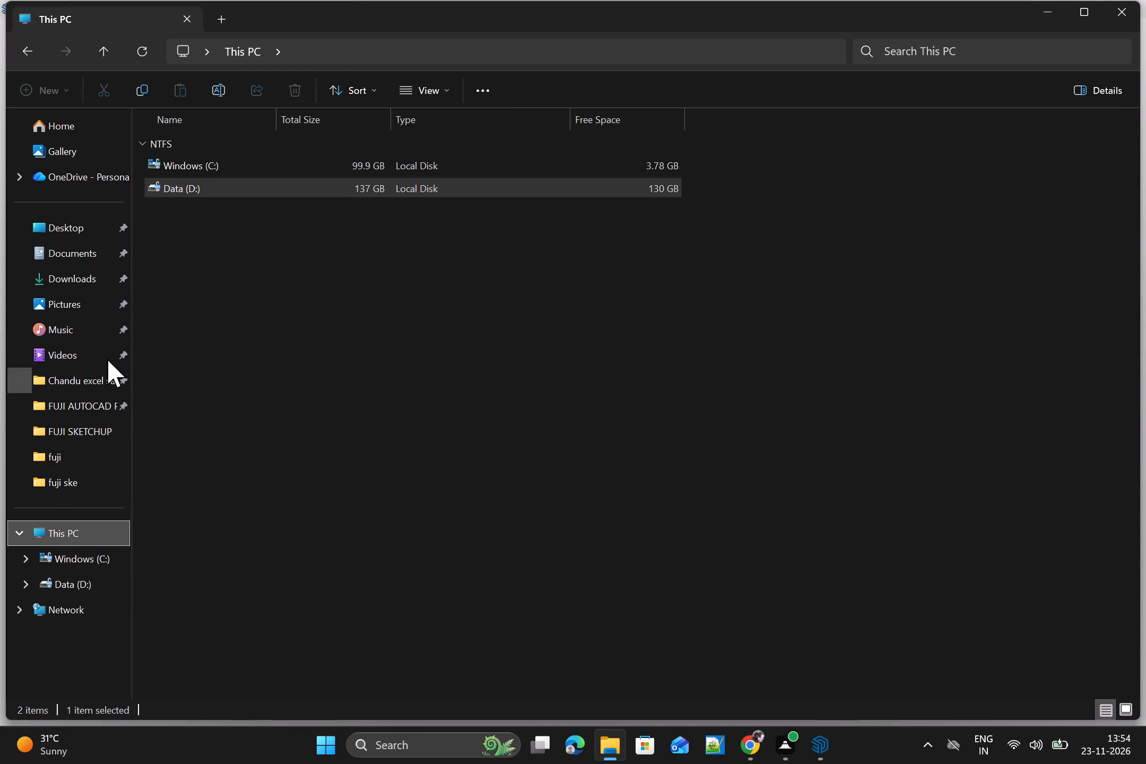
left_click(77, 414)
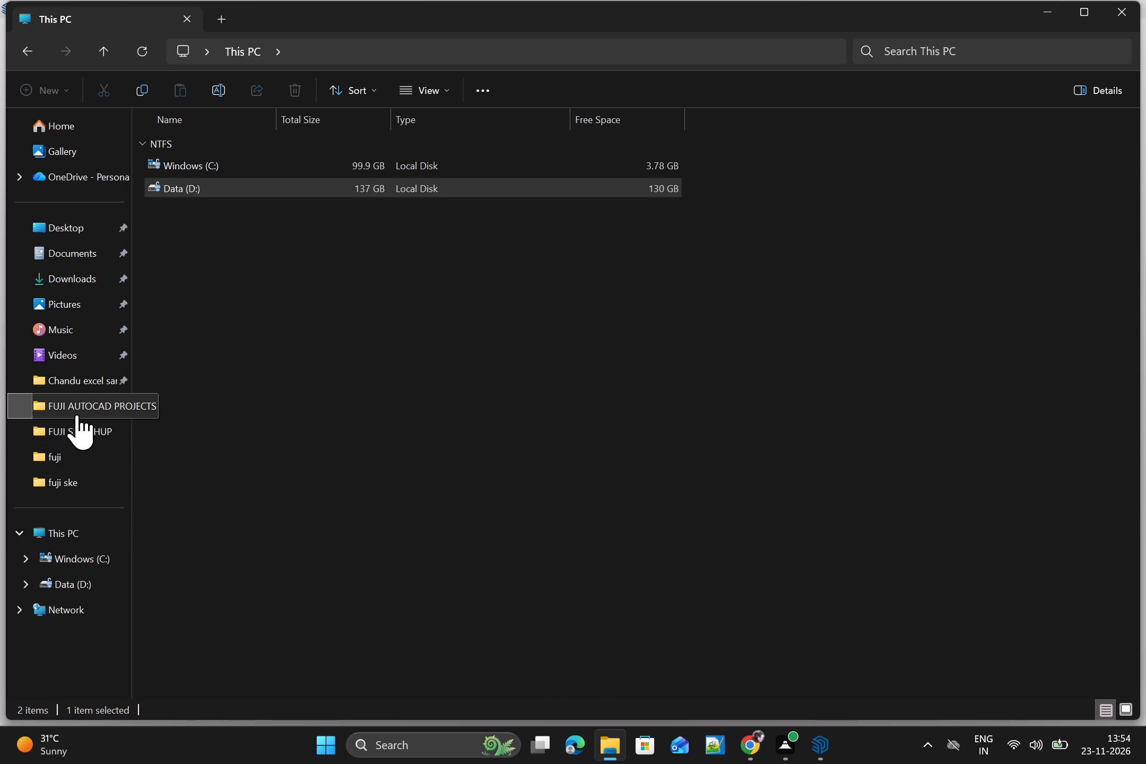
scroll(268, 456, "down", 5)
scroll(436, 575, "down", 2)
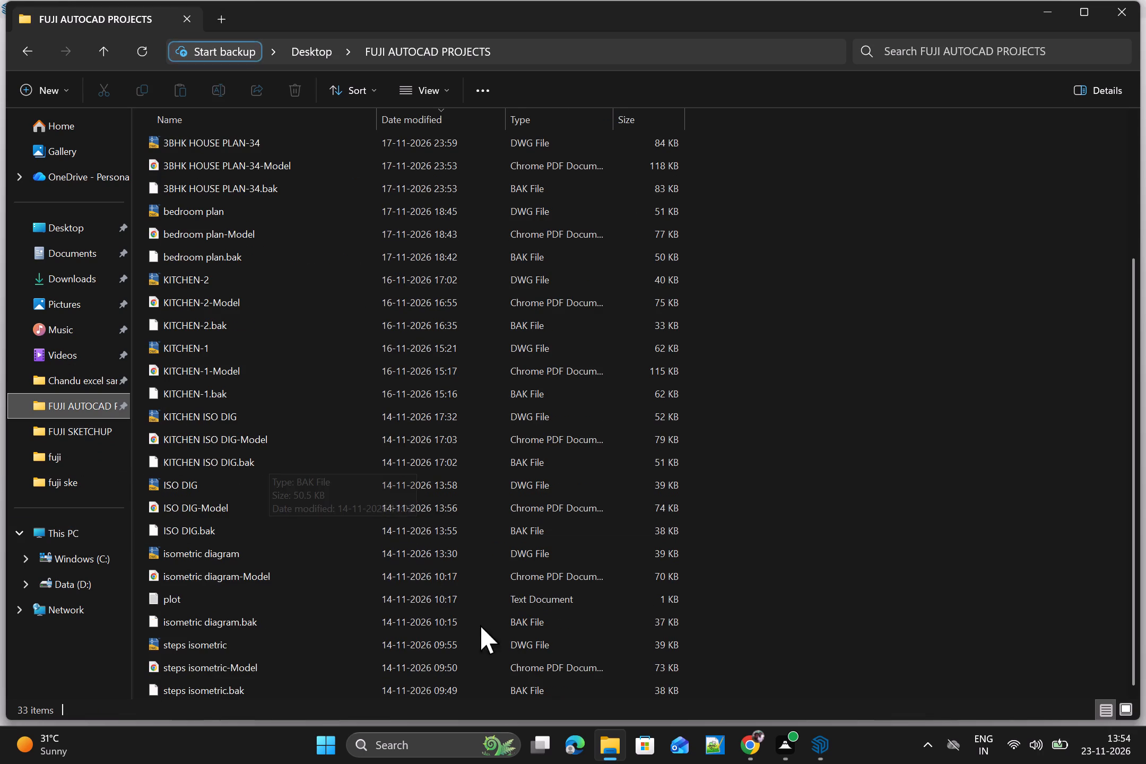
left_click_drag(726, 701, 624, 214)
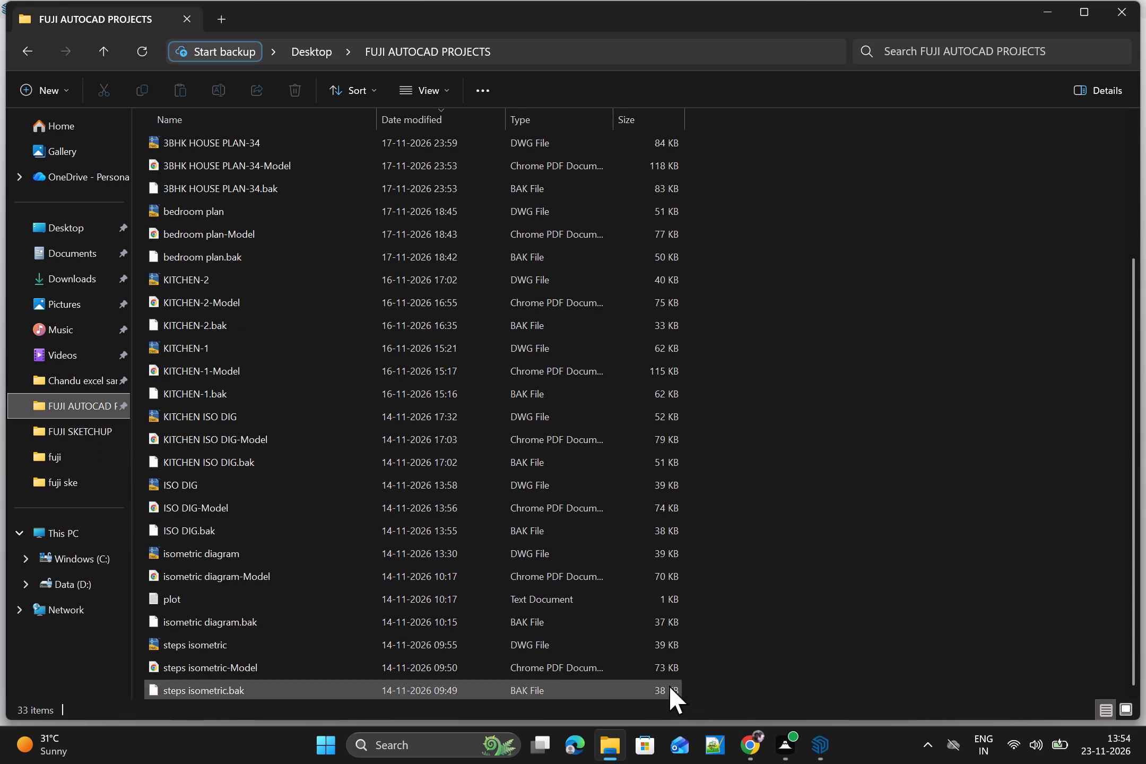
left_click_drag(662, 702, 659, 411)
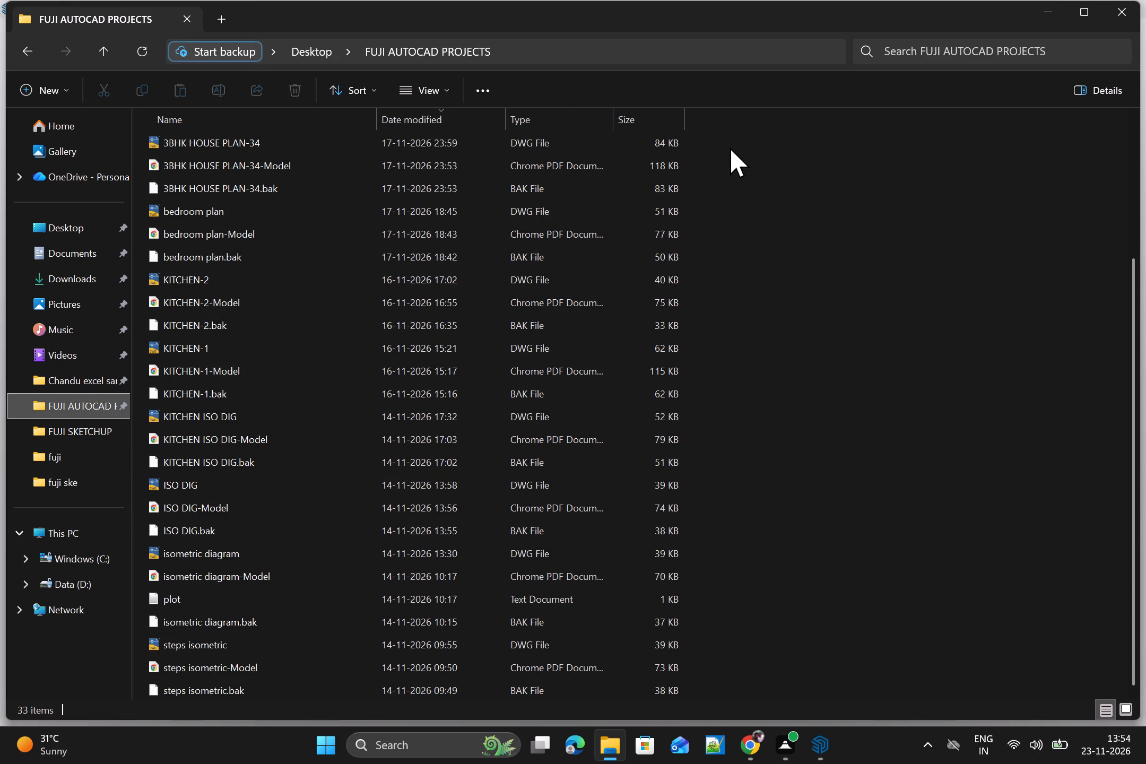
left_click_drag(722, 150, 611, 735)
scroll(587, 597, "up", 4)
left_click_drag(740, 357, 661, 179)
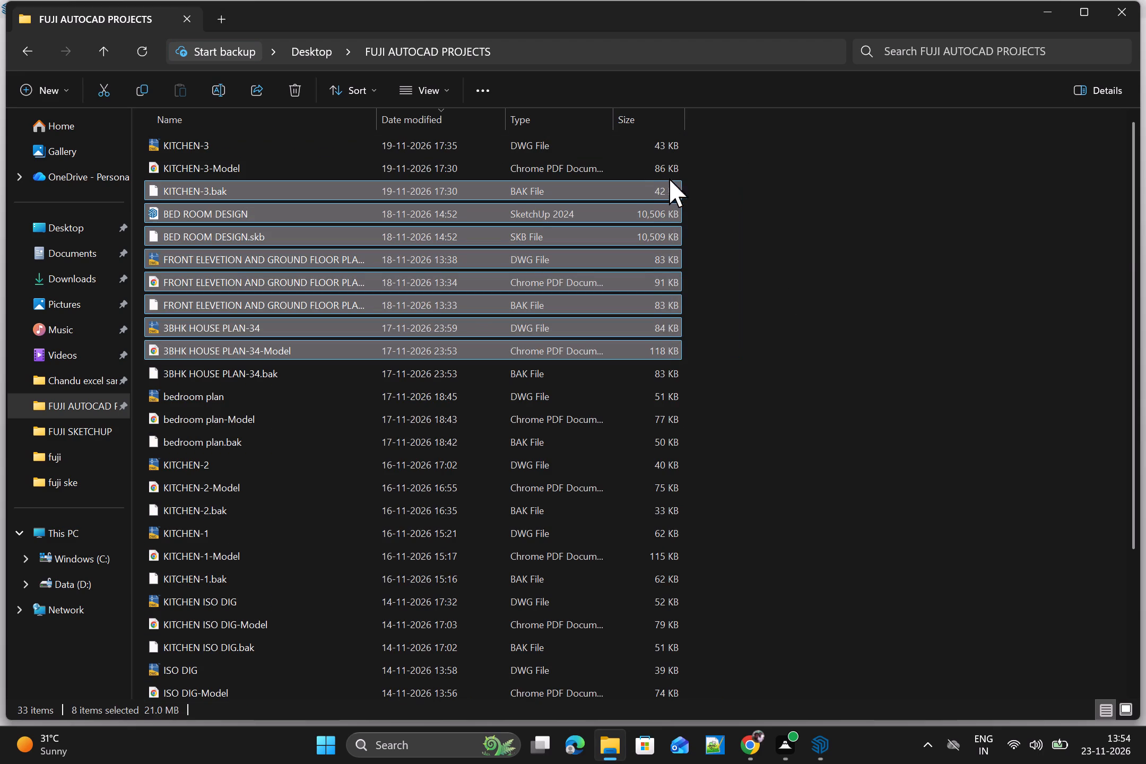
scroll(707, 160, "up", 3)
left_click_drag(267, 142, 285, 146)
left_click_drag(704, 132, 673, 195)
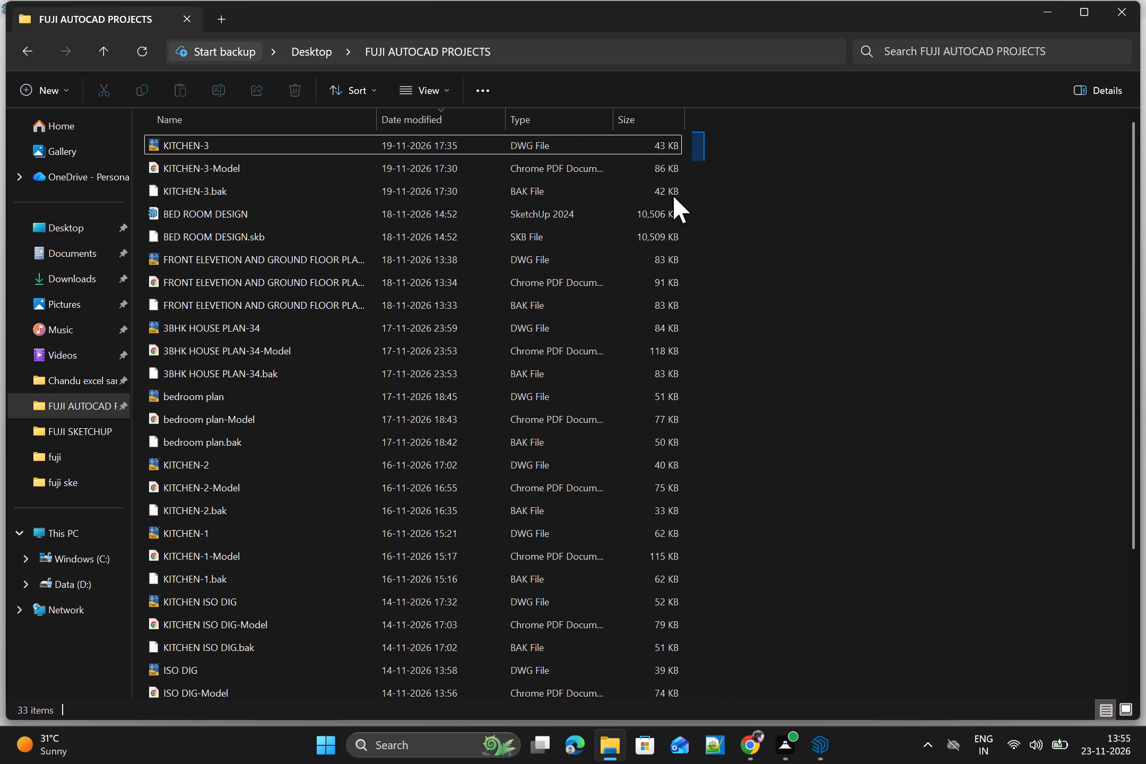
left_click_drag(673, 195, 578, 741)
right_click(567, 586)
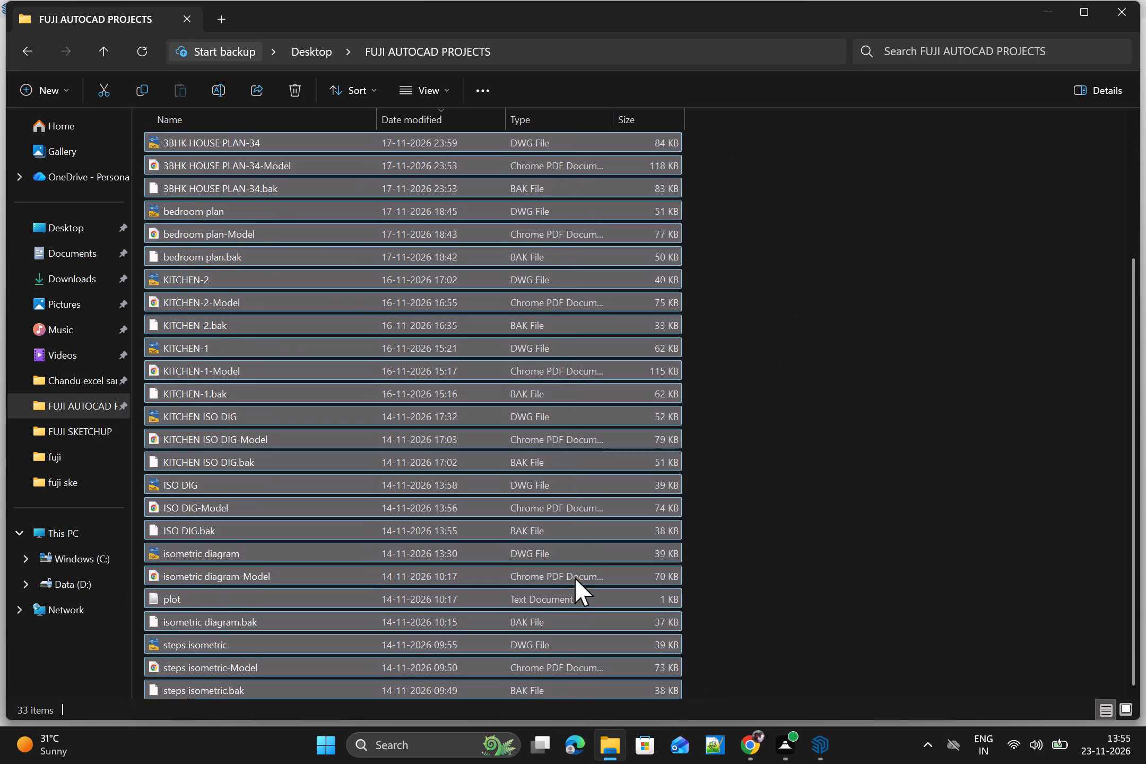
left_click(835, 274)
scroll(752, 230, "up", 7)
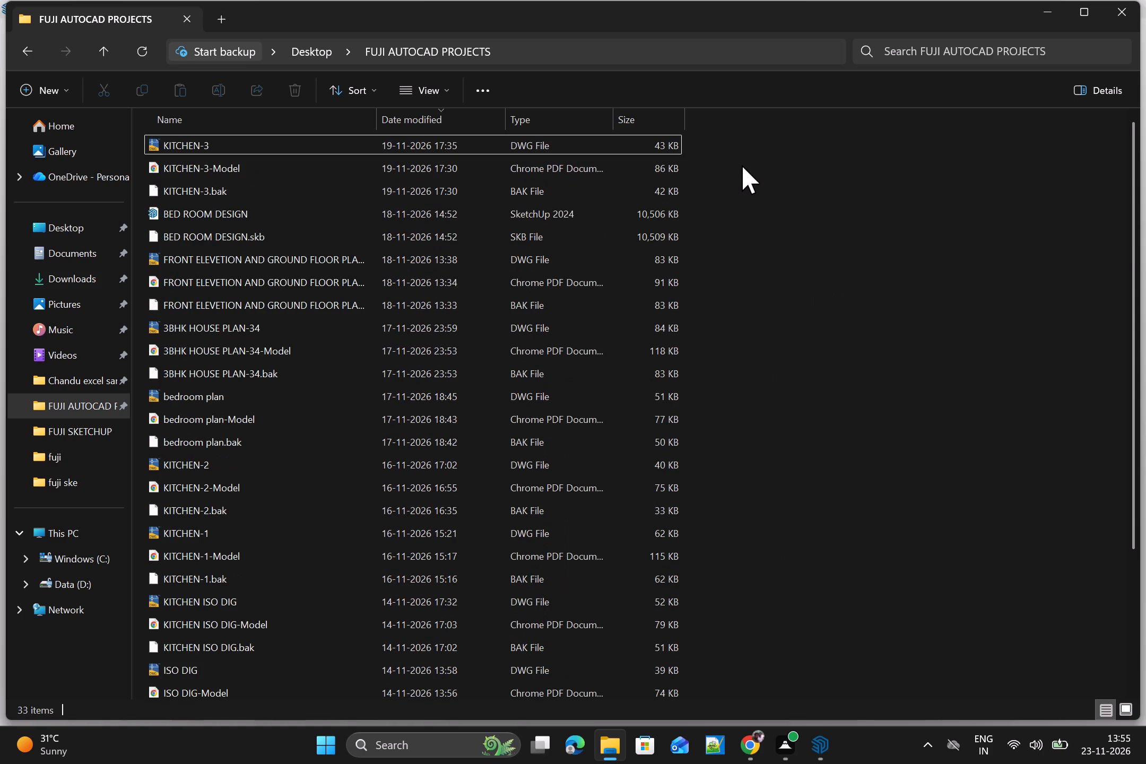
Move all files from FUJI AUTOCAD PROJECTS into the fuji folder on drive D:, replacing the existing plot.log.
left_click_drag(714, 138, 470, 743)
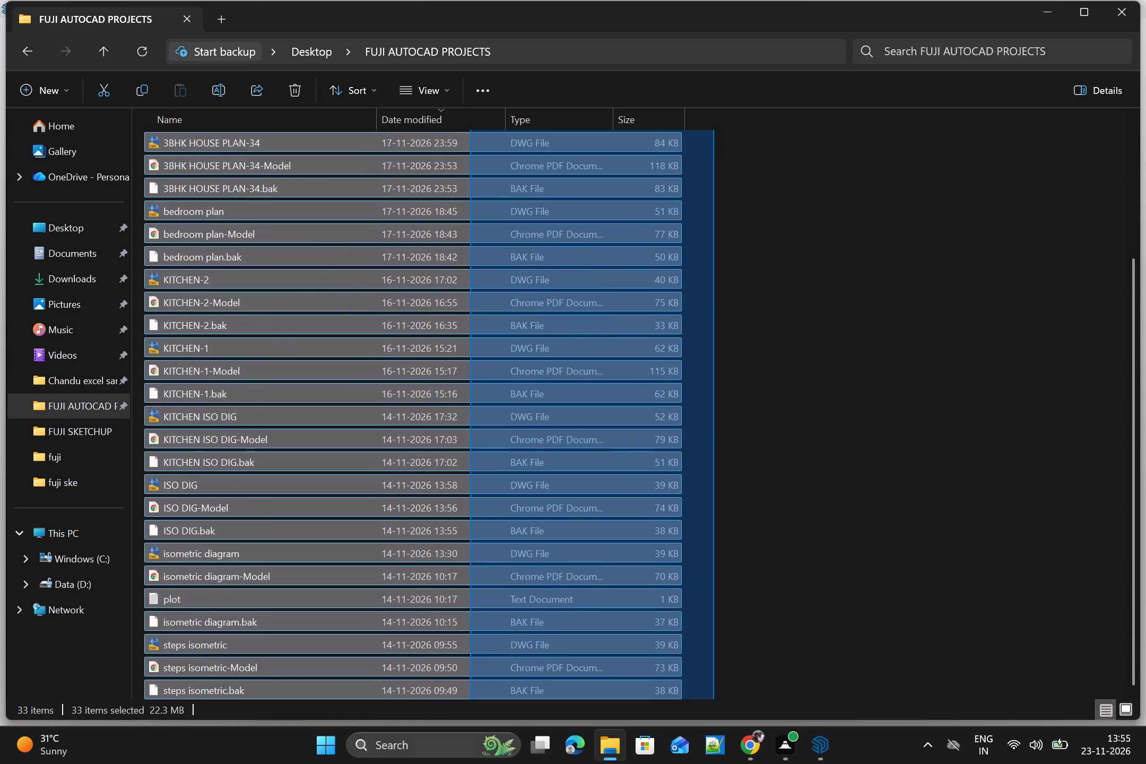
right_click(490, 615)
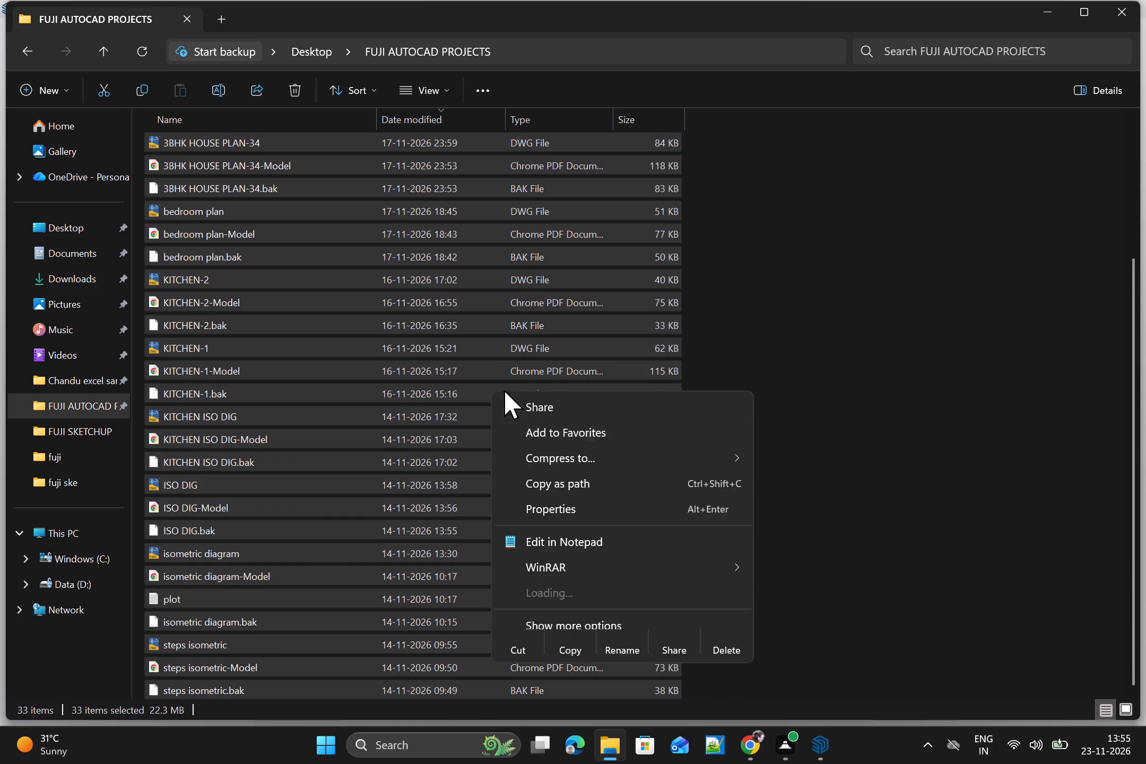
left_click(526, 636)
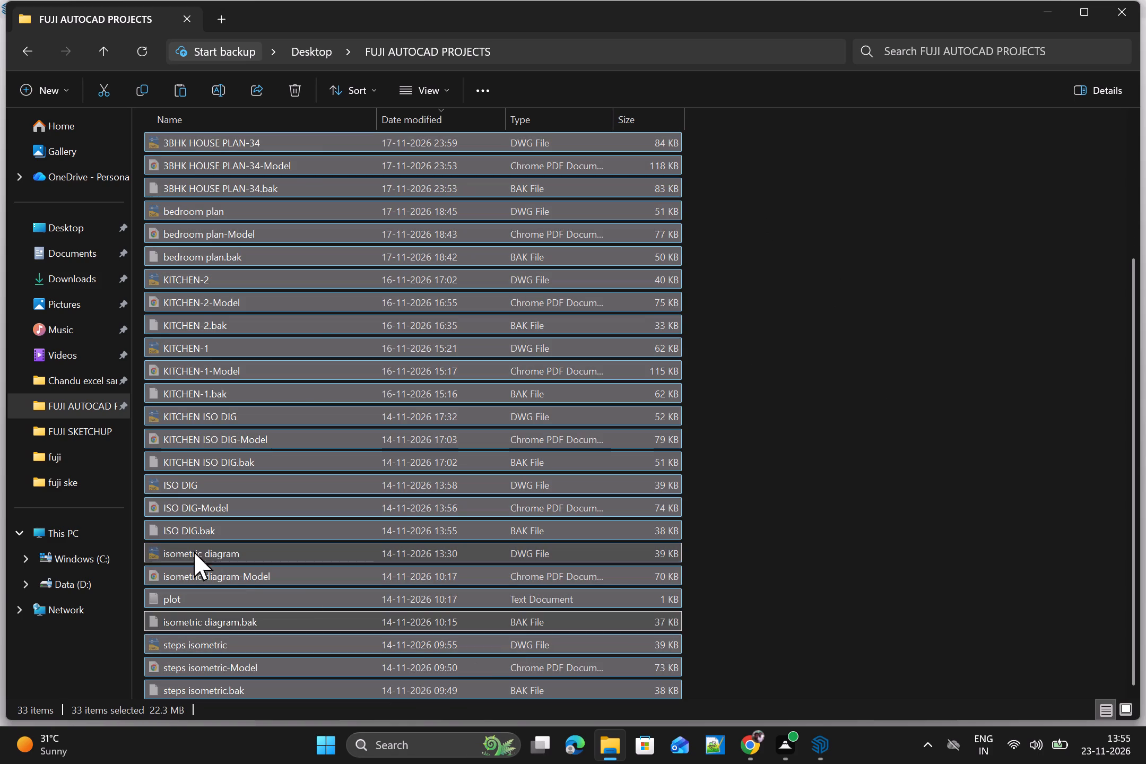
left_click(58, 584)
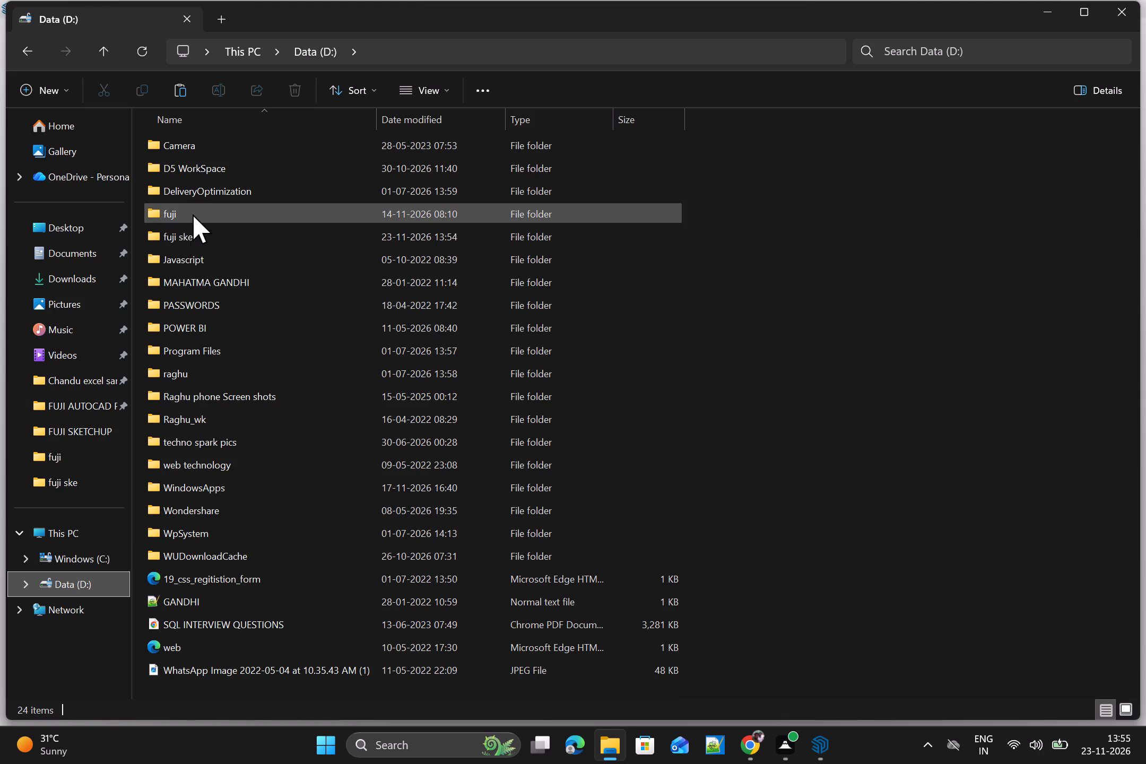
double_click(193, 214)
key("ctrl+v")
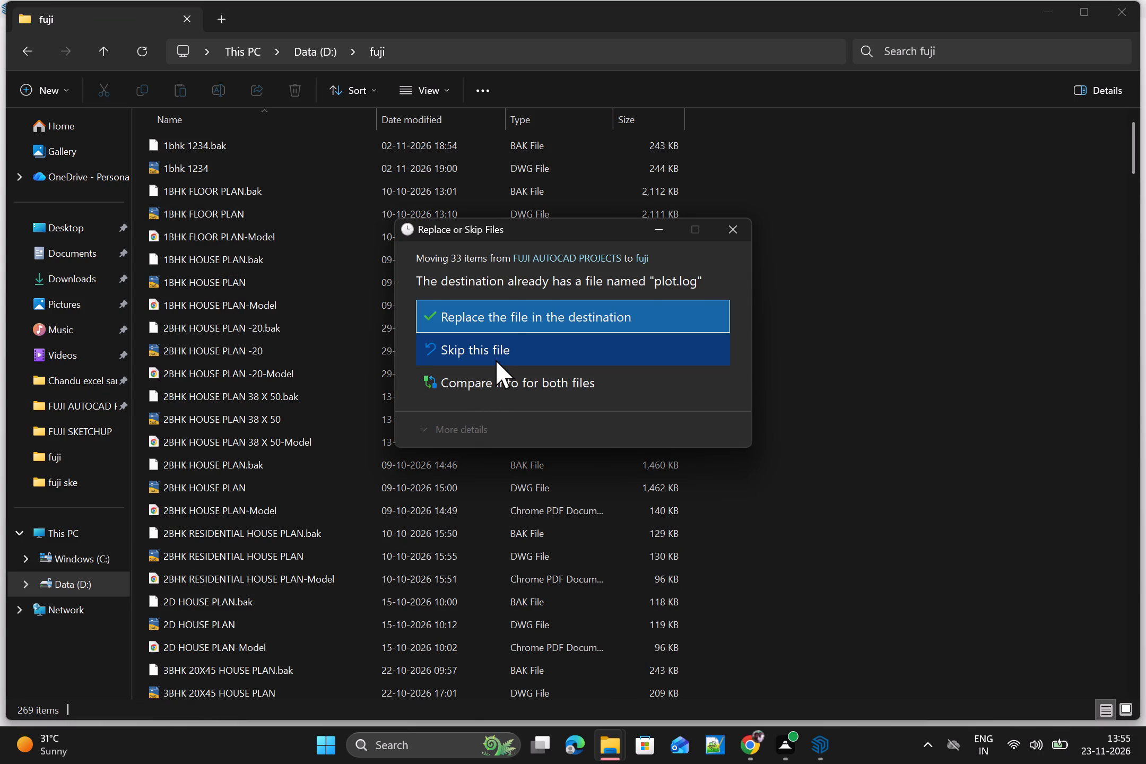
left_click(508, 326)
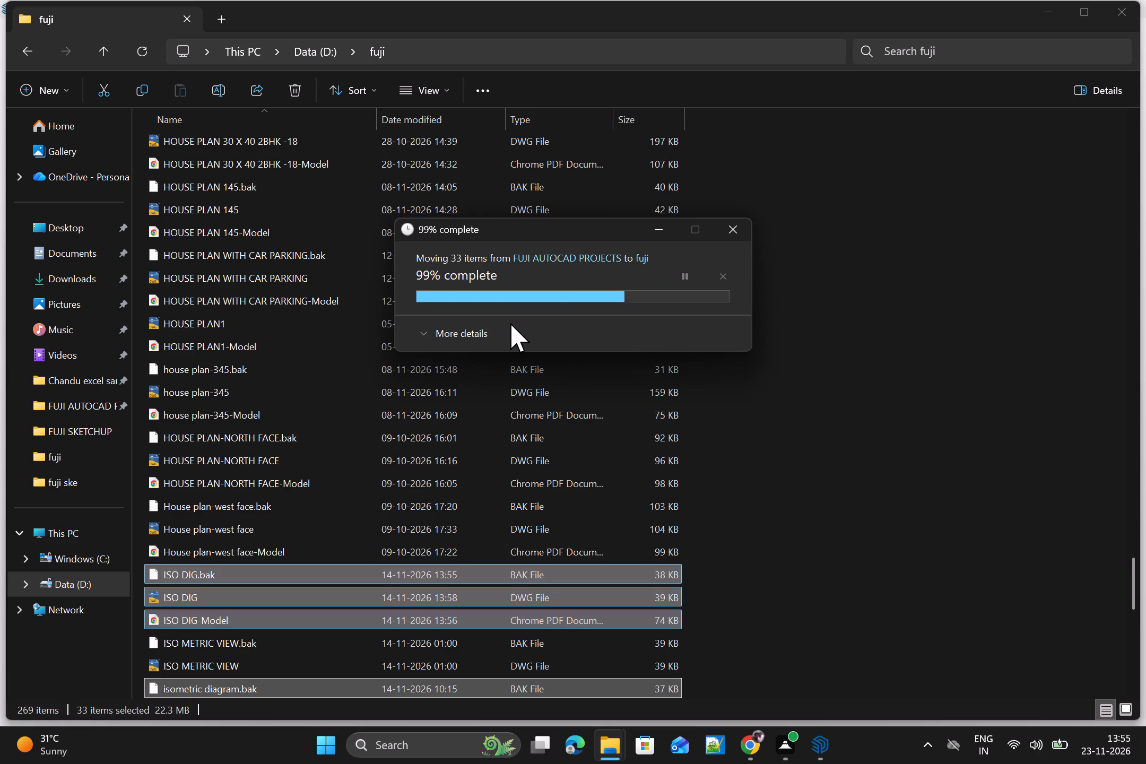
Look through the files in the fuji folder and check the C: and D: drives.
scroll(871, 455, "down", 3)
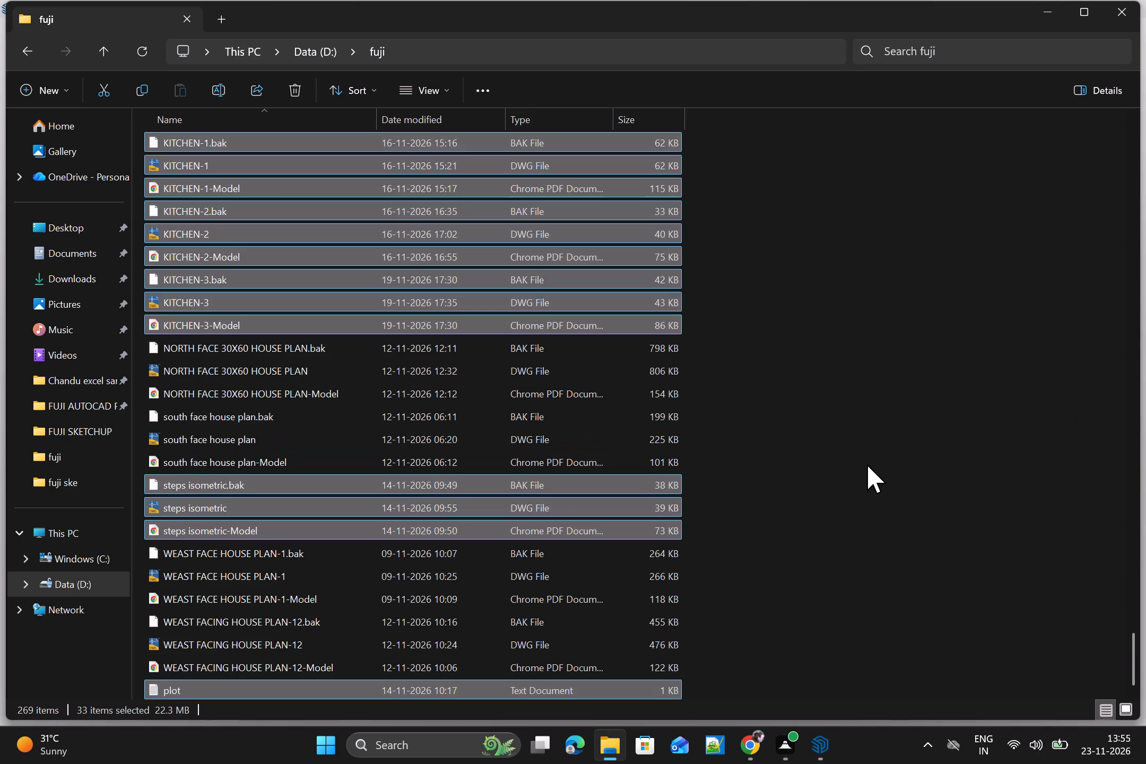
scroll(867, 468, "down", 4)
left_click(872, 459)
scroll(865, 463, "up", 3)
scroll(361, 490, "up", 3)
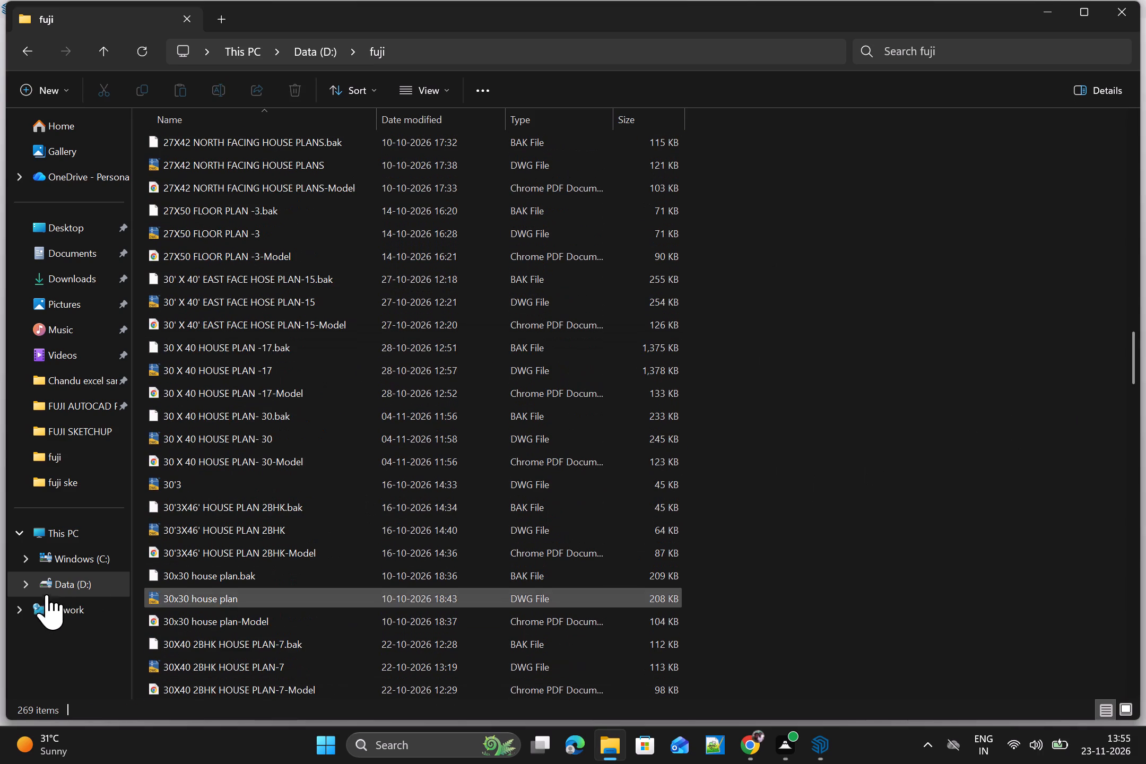
left_click(57, 608)
left_click(75, 565)
left_click(70, 588)
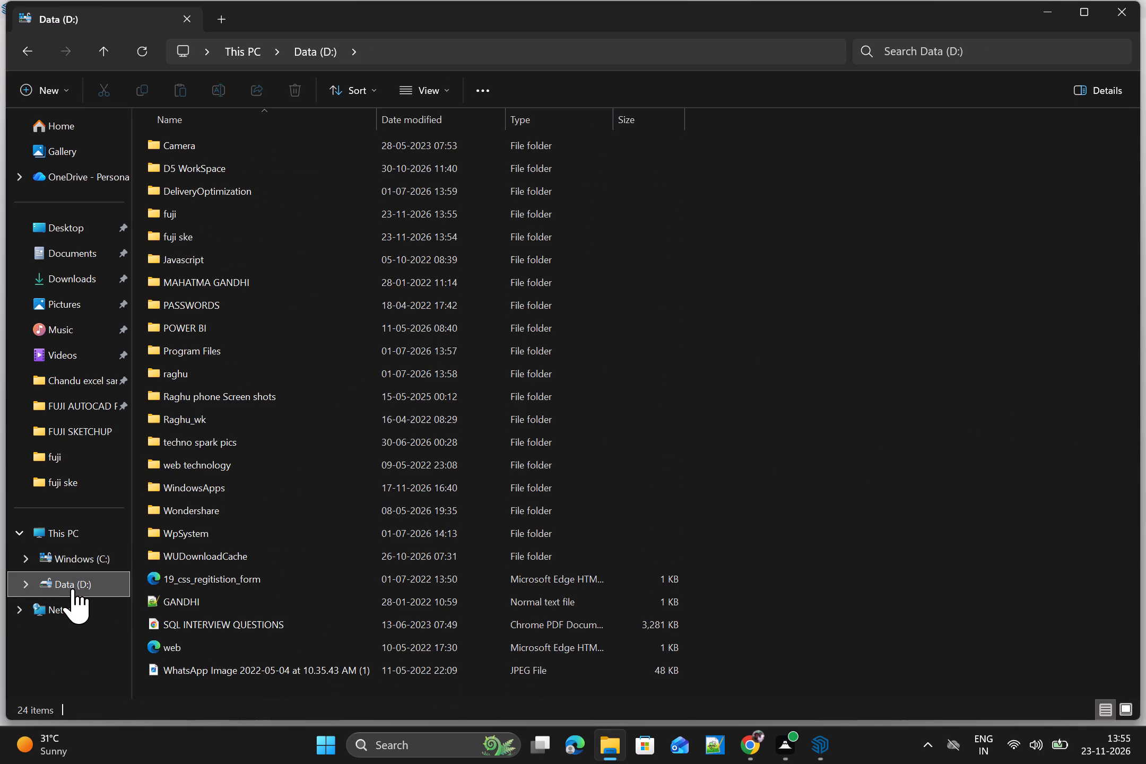
left_click(81, 526)
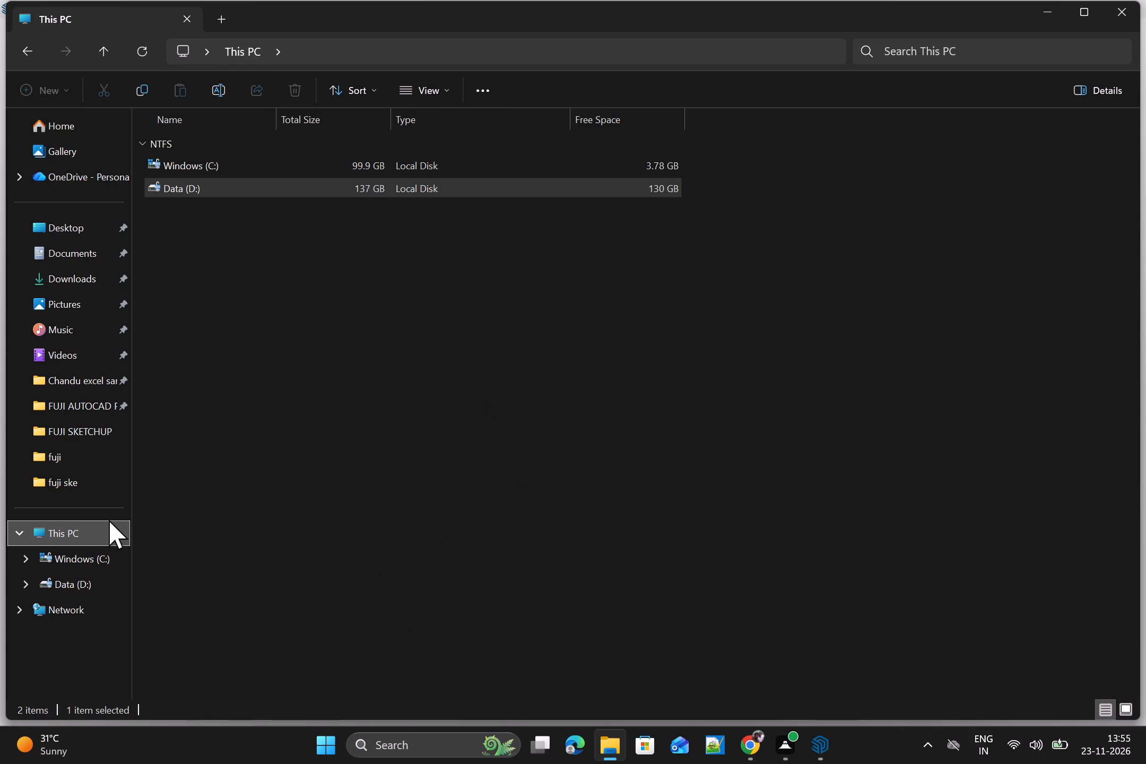
Check the contents of the FUJI source folders, the fuji and fuji ske destination folders, and the drives.
left_click(79, 423)
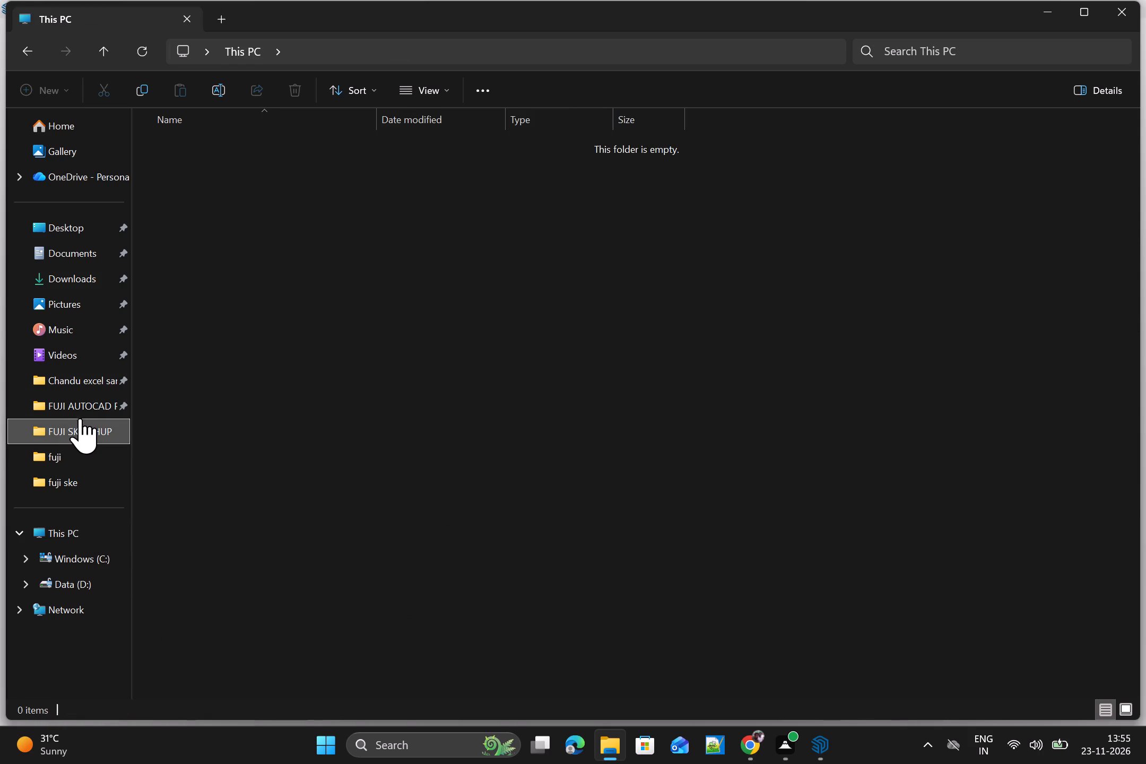
left_click(80, 413)
left_click(81, 374)
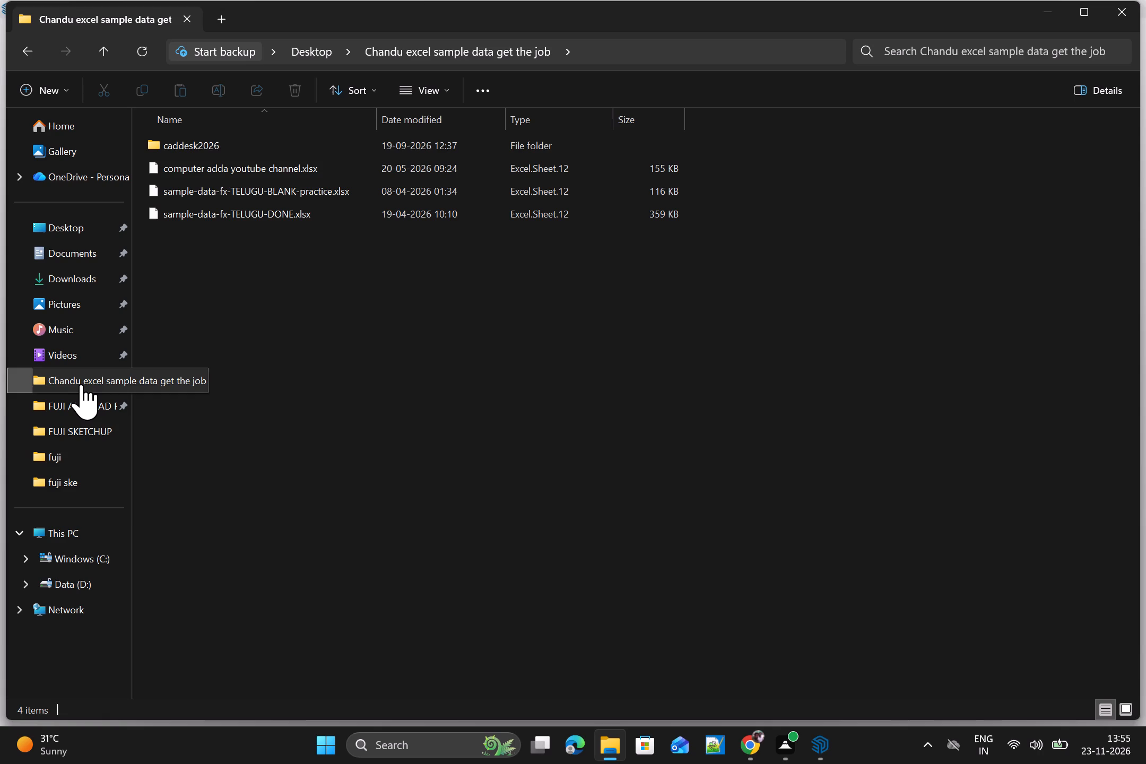
left_click(62, 466)
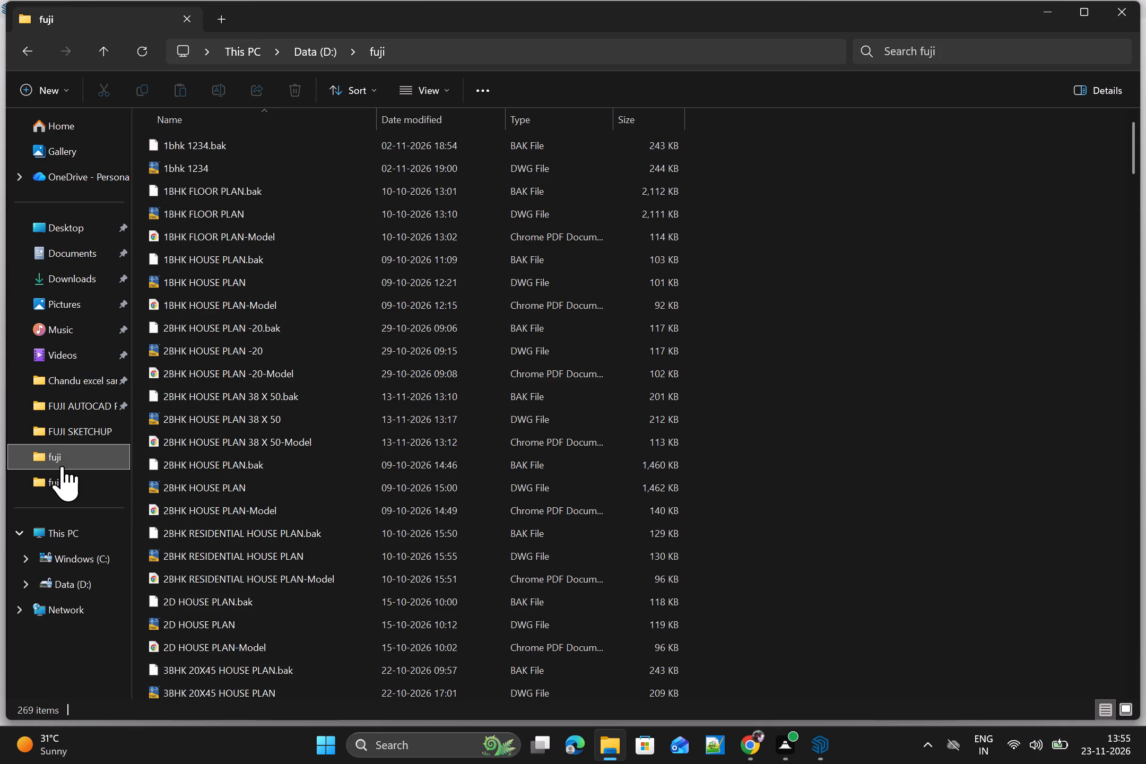
left_click(65, 491)
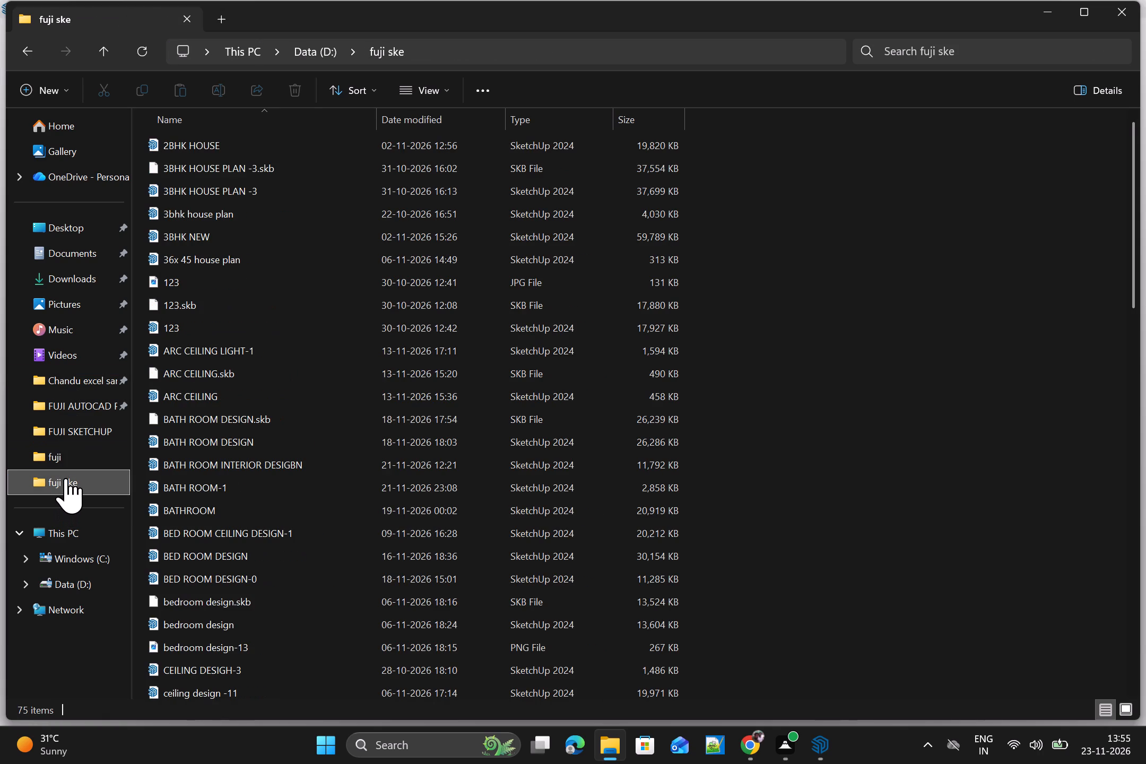
scroll(164, 408, "down", 9)
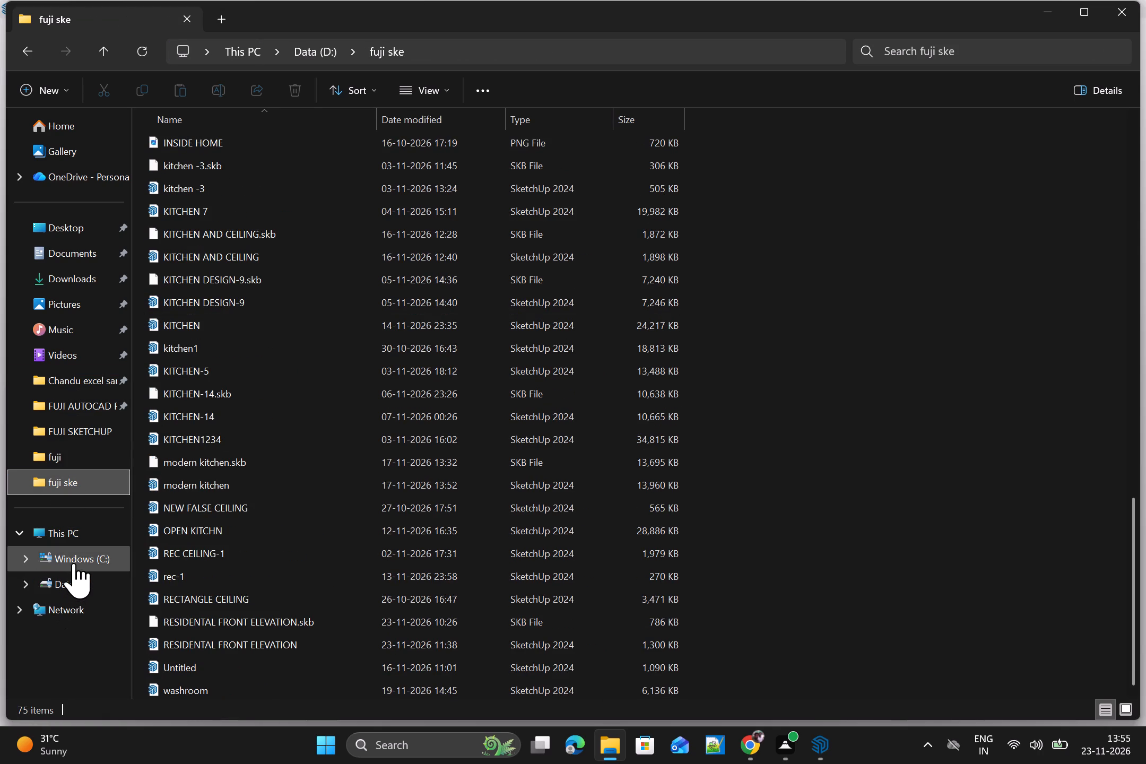
left_click(74, 563)
left_click(71, 588)
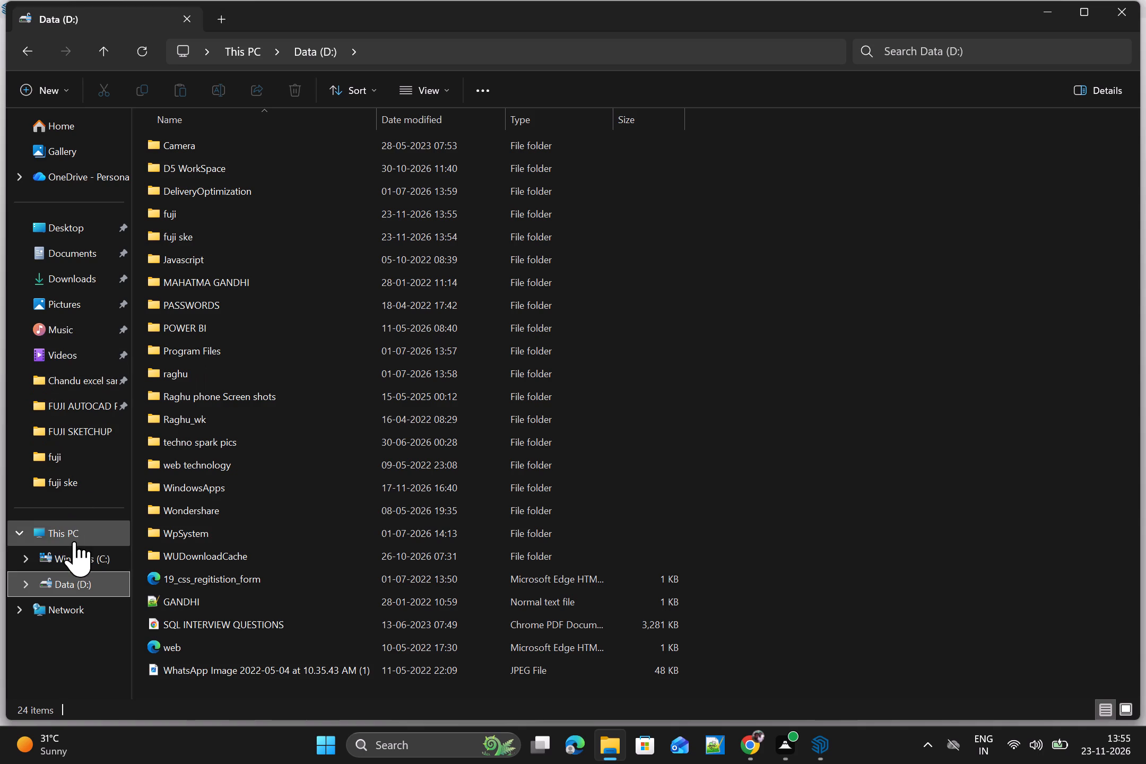
Open the user's profile folder inside Users on drive C:.
left_click(76, 555)
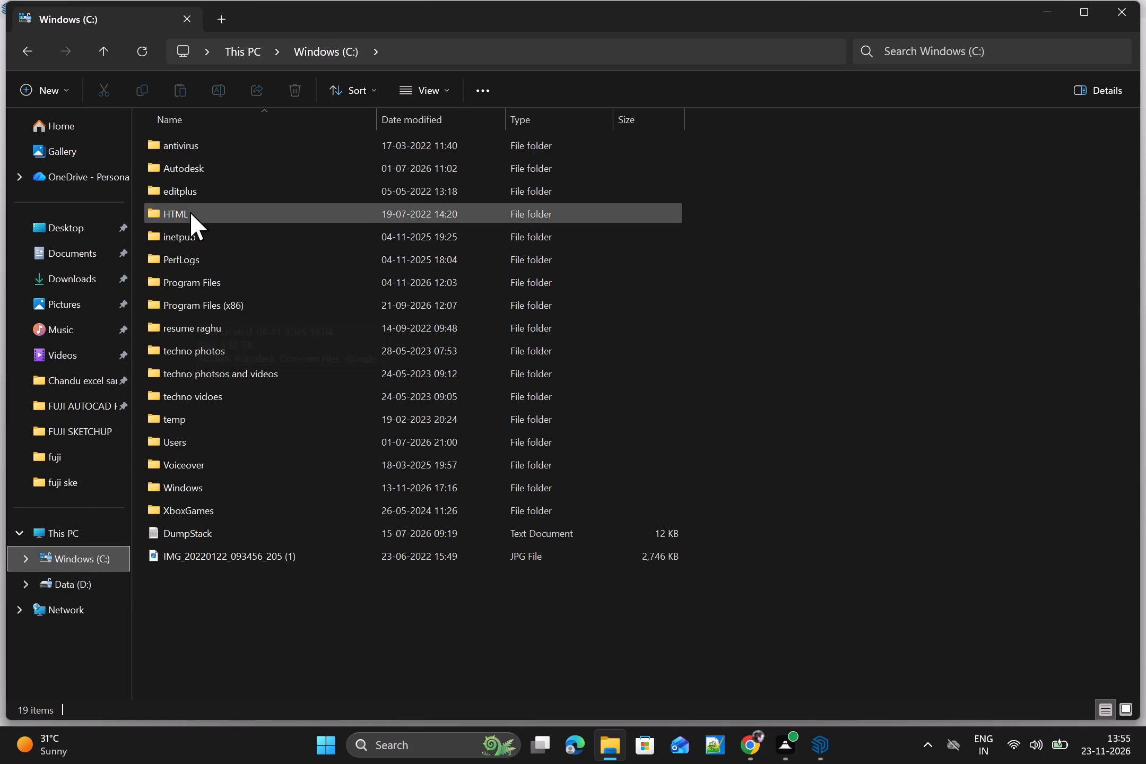
double_click(182, 437)
double_click(247, 167)
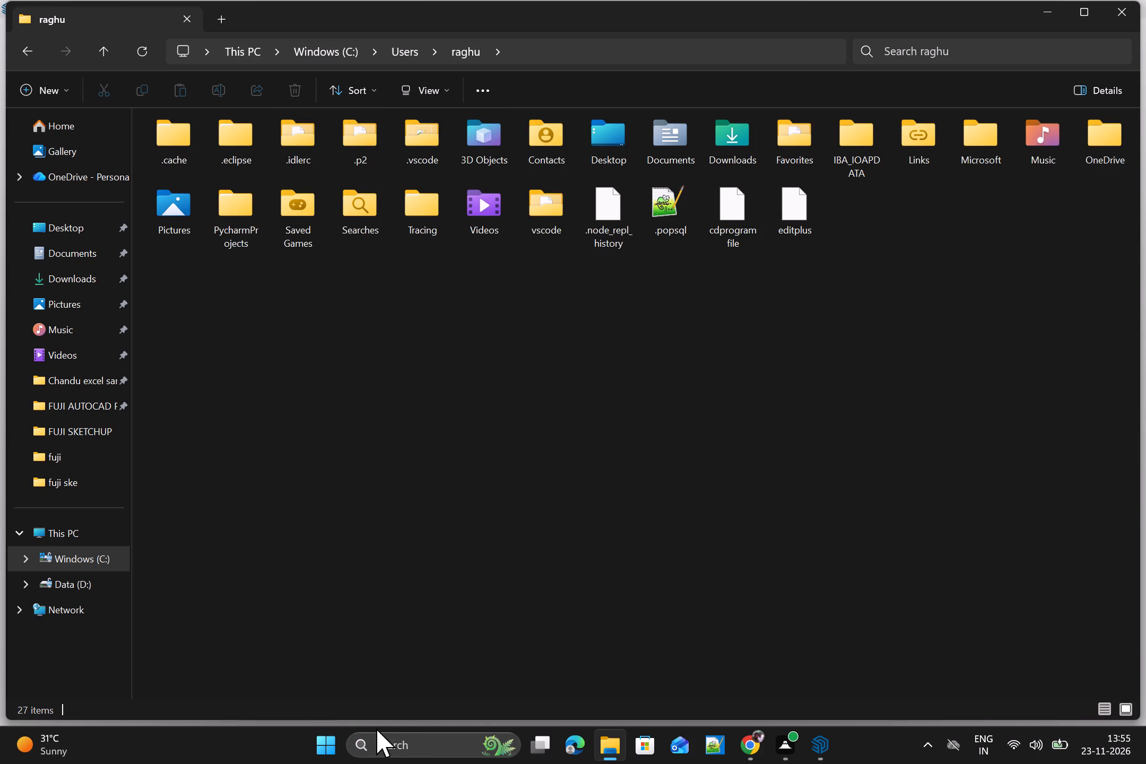
left_click(1089, 8)
left_click(1091, 8)
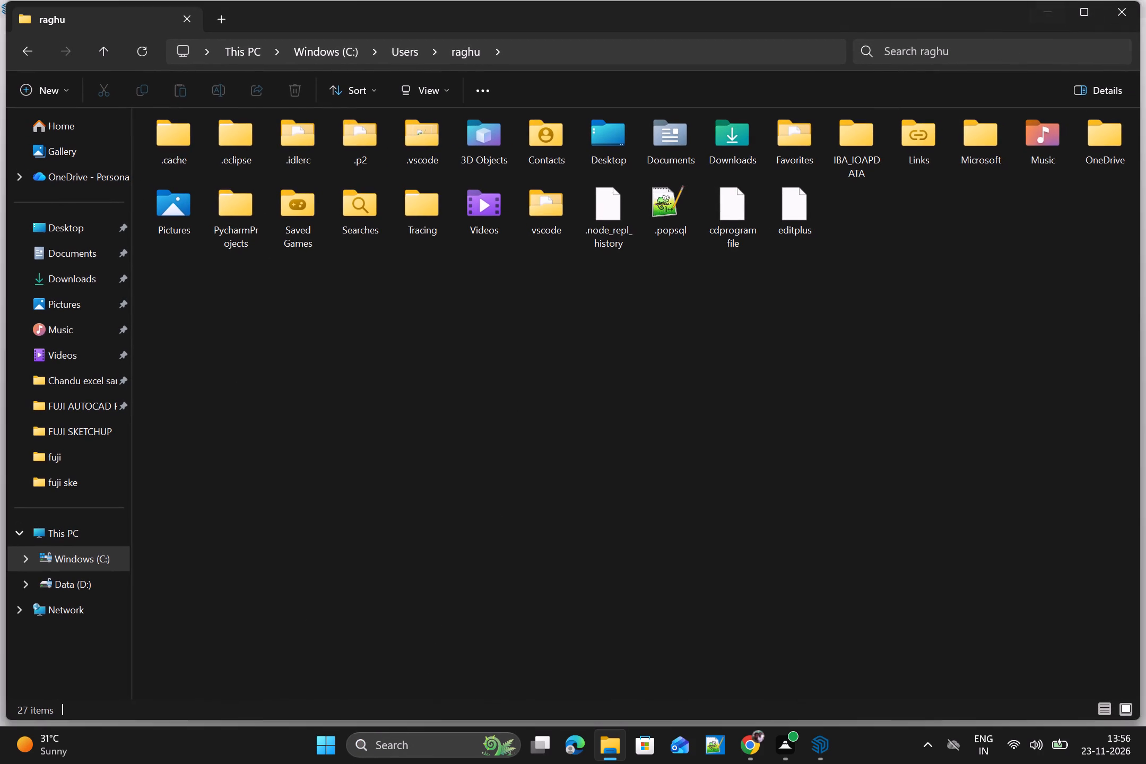
Search the profile folder for APPDATA.
left_click(985, 55)
type("AO")
key("BackSpace")
type("PPDATA")
key("Return")
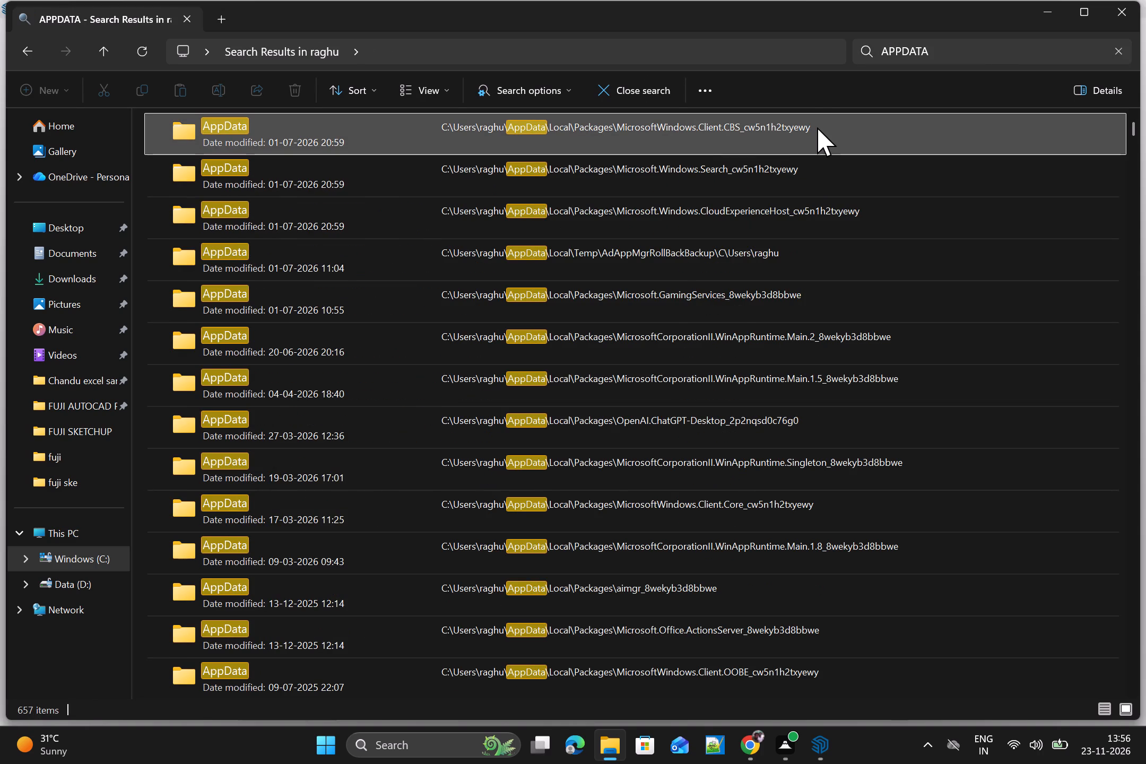
Examine the first AppData search result, its CacheStorage and Indexed DB folders, and the neighbouring folders in the parent listing.
double_click(817, 127)
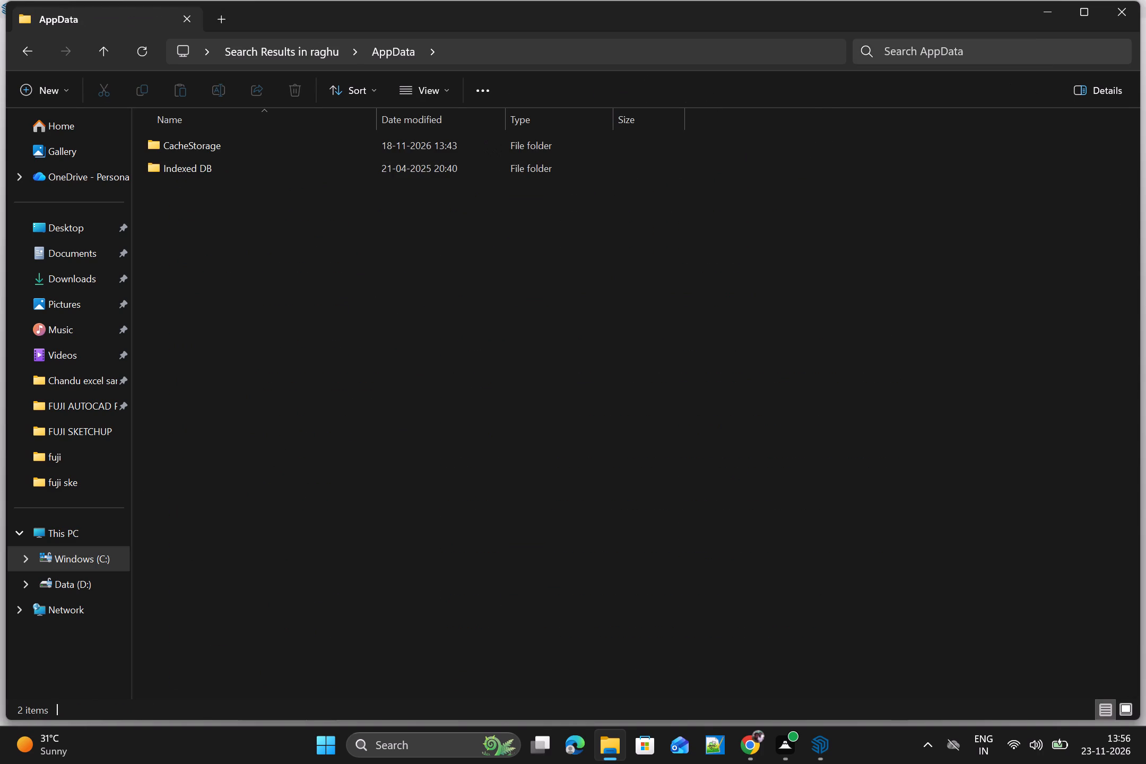
left_click(104, 48)
scroll(324, 173, "up", 3)
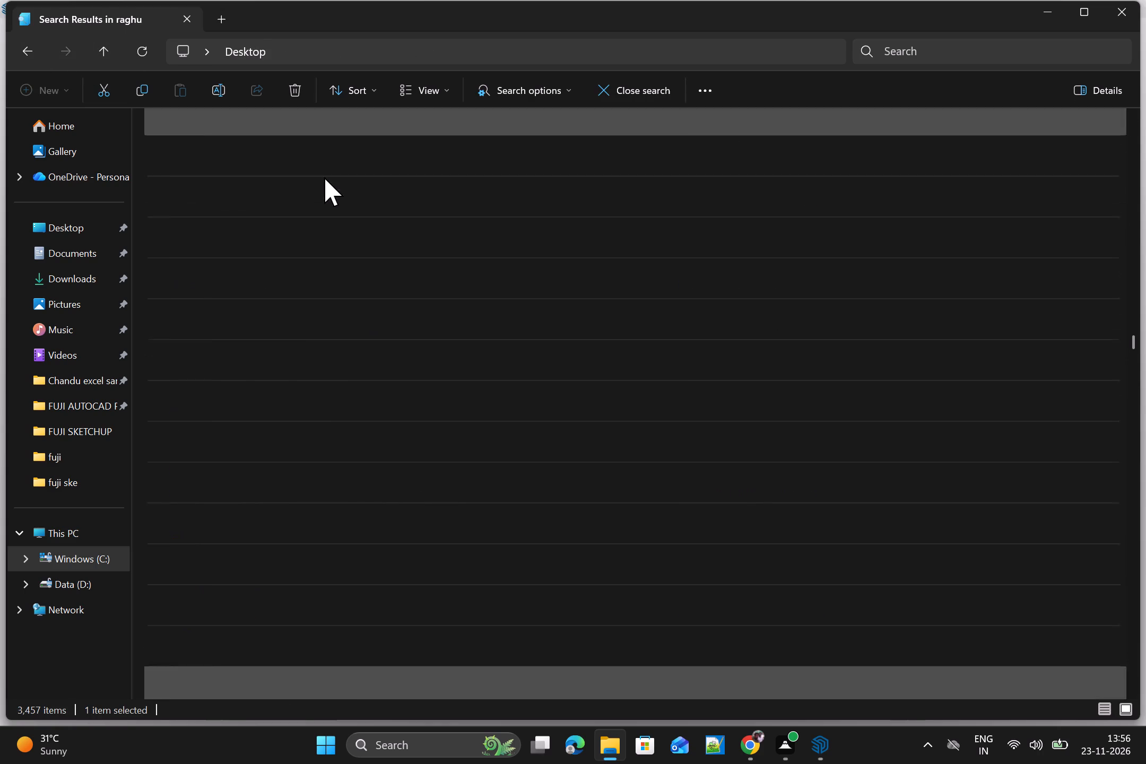
scroll(324, 186, "down", 3)
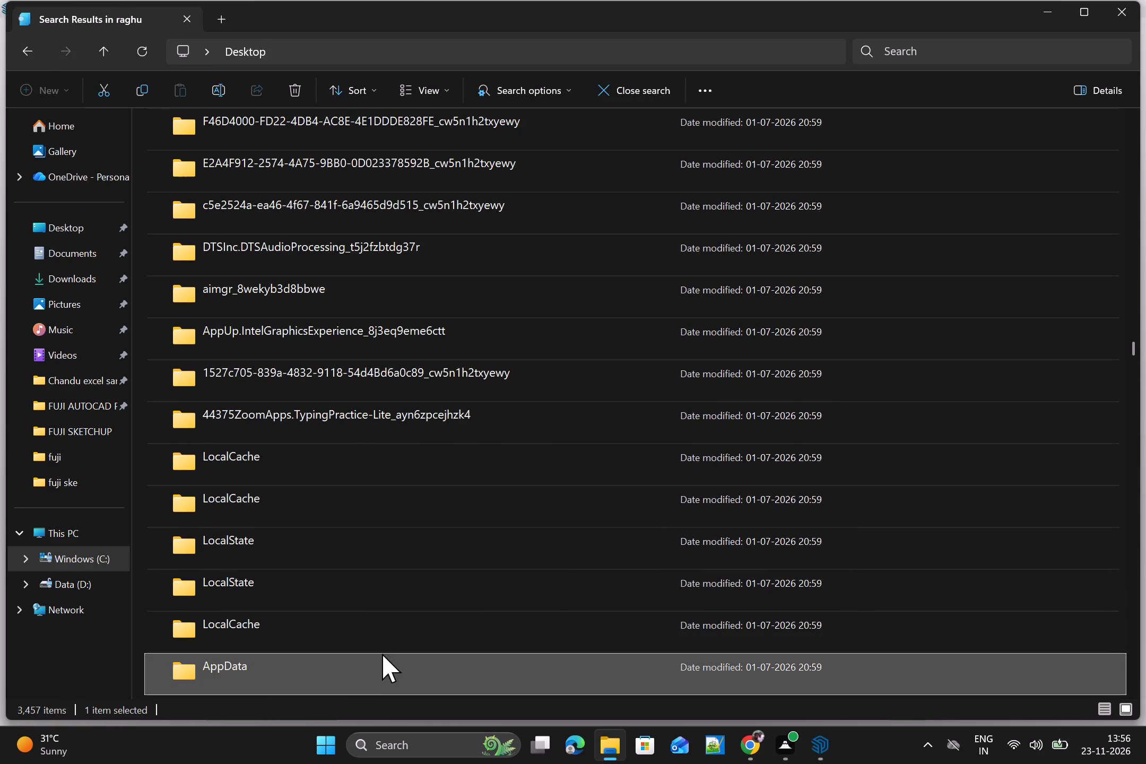
double_click(377, 667)
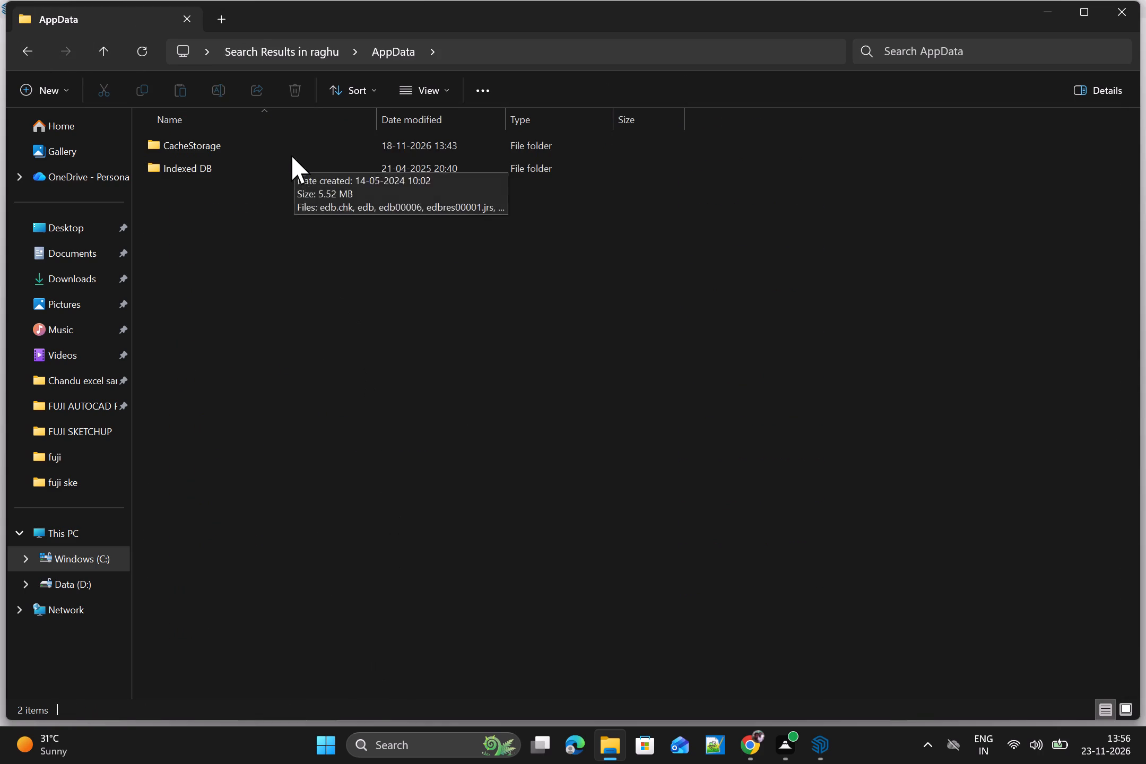
double_click(301, 142)
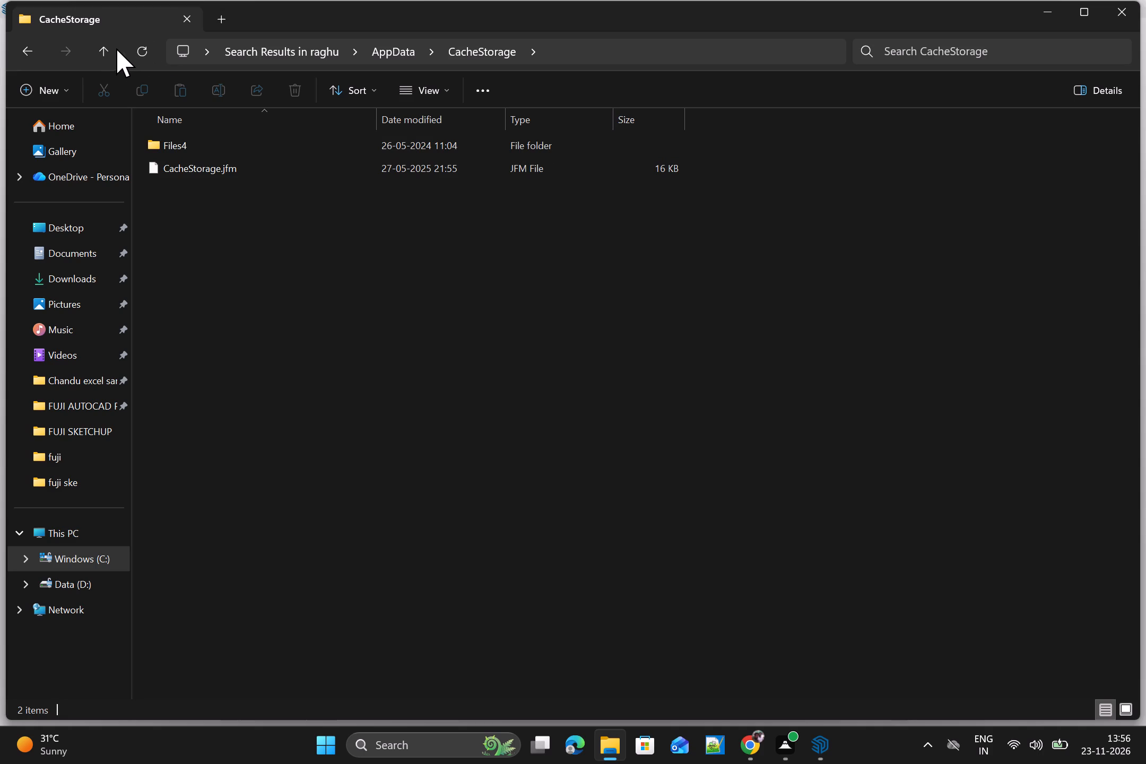
left_click(115, 49)
double_click(184, 166)
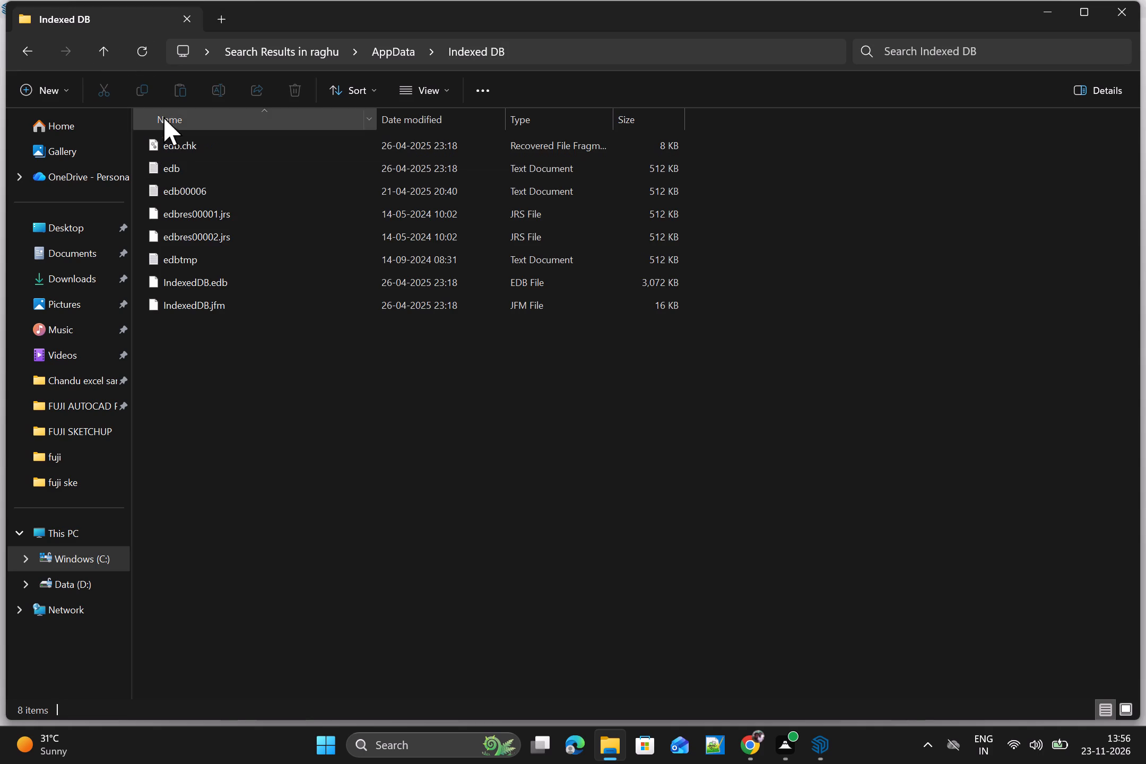
double_click(113, 52)
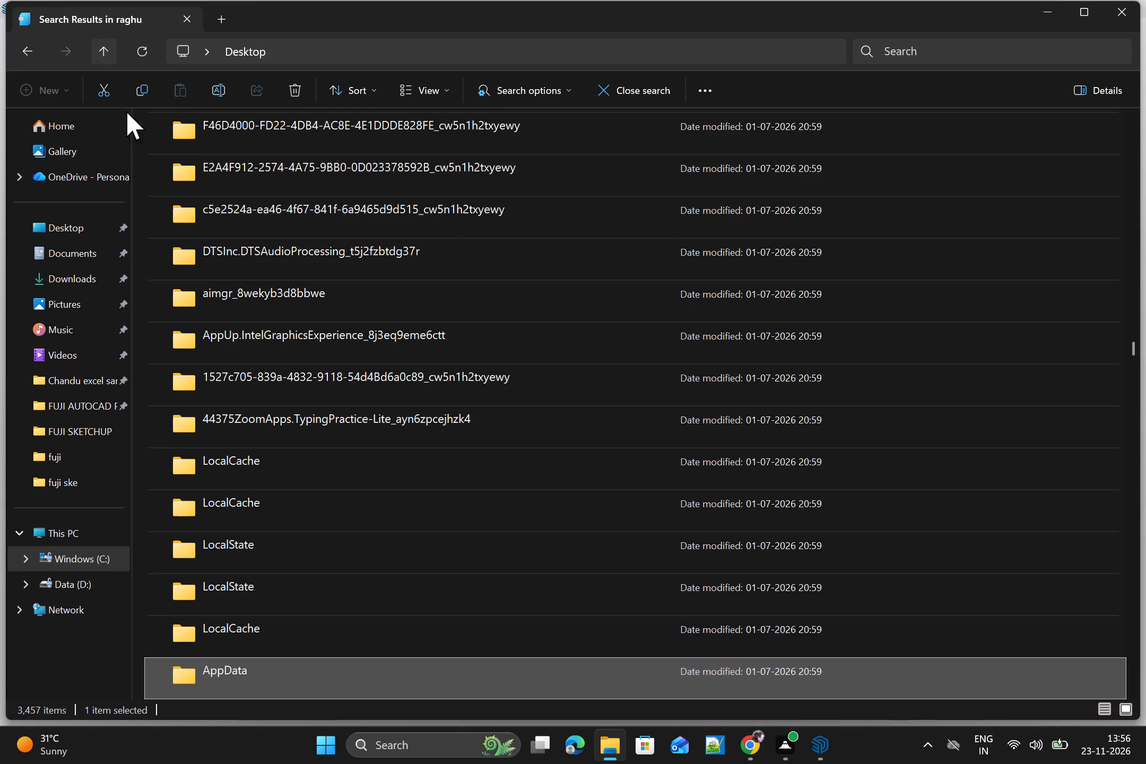
scroll(245, 467, "down", 1)
scroll(232, 629, "down", 2)
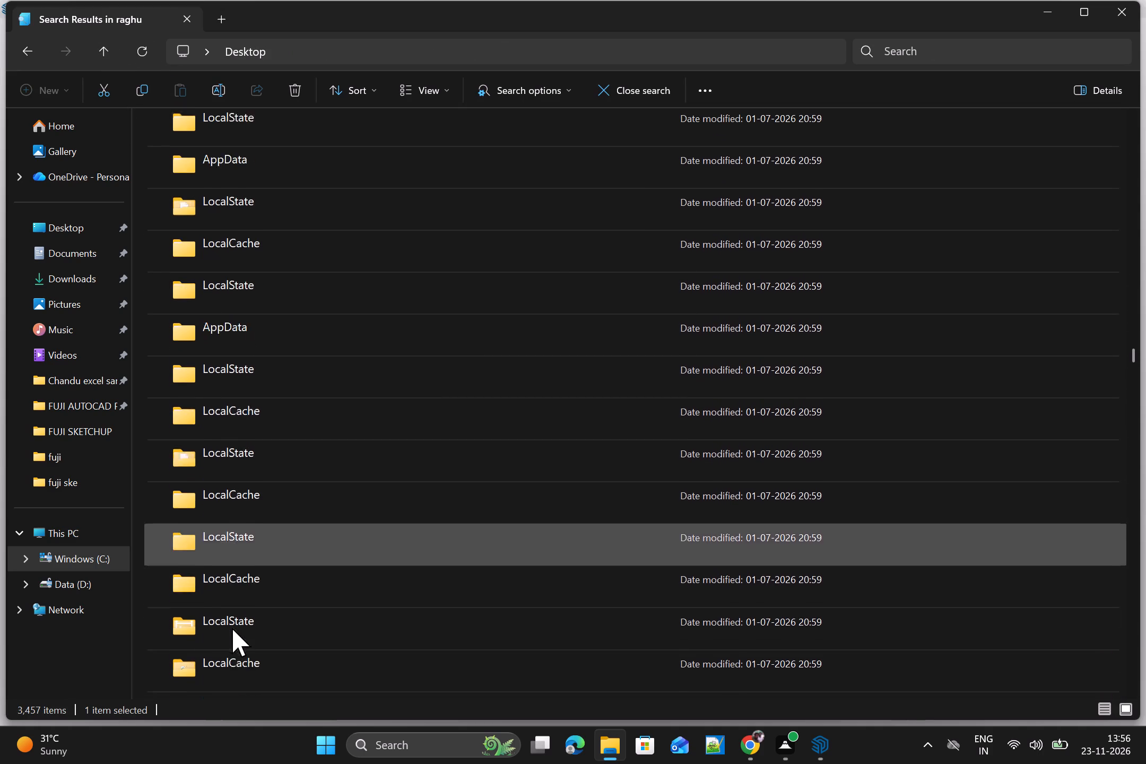
scroll(232, 628, "down", 3)
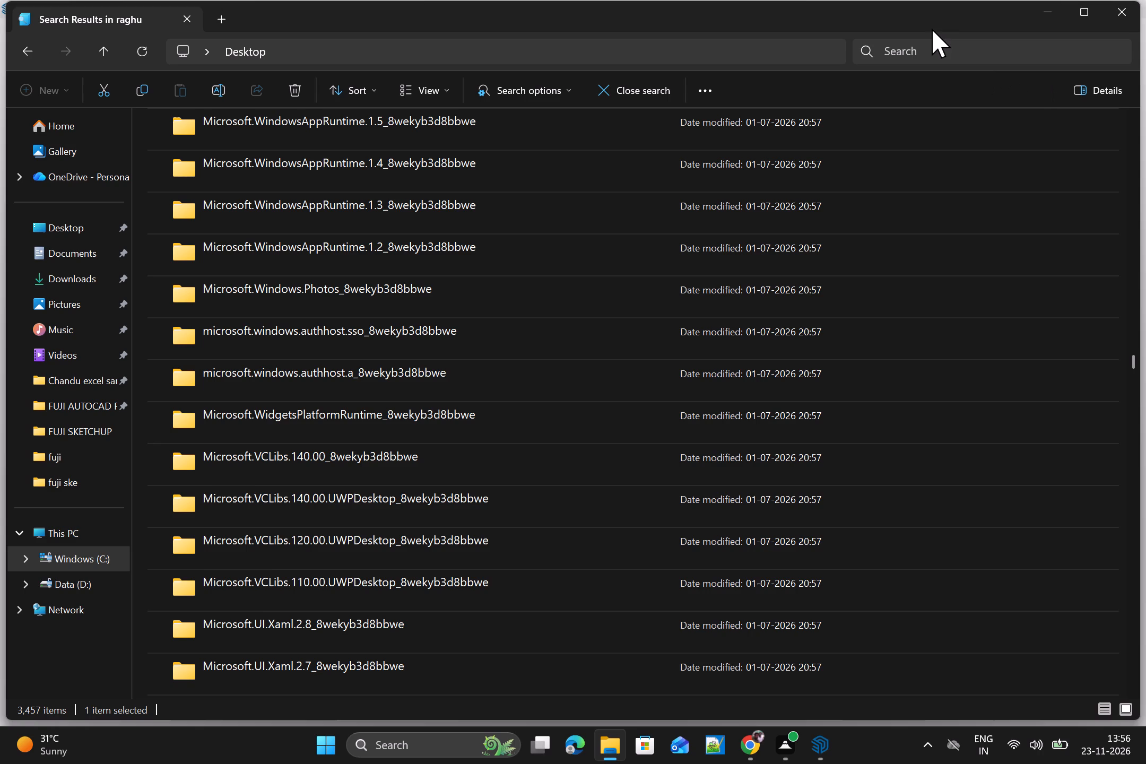
Search the profile folder for APPDATA again and open the AppData folder of the Microsoft.Windows.Search package.
left_click(932, 29)
left_click(922, 62)
type("APPDATA")
key("Return")
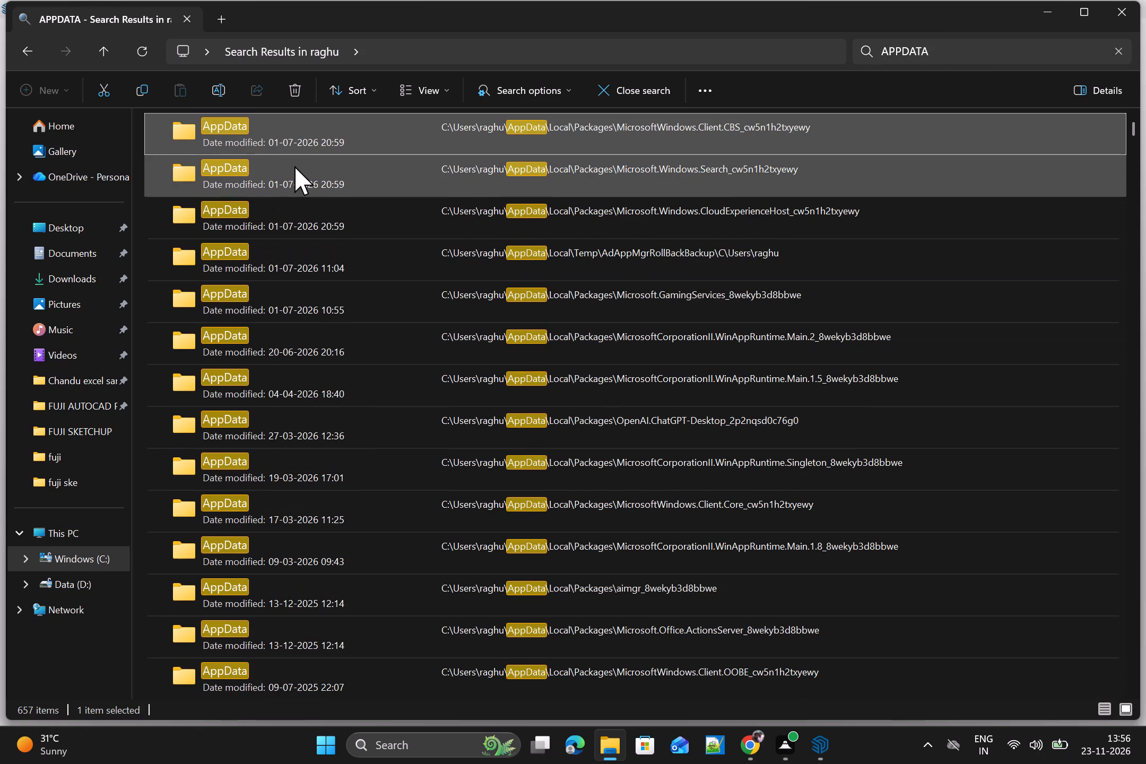
left_click(294, 166)
double_click(294, 166)
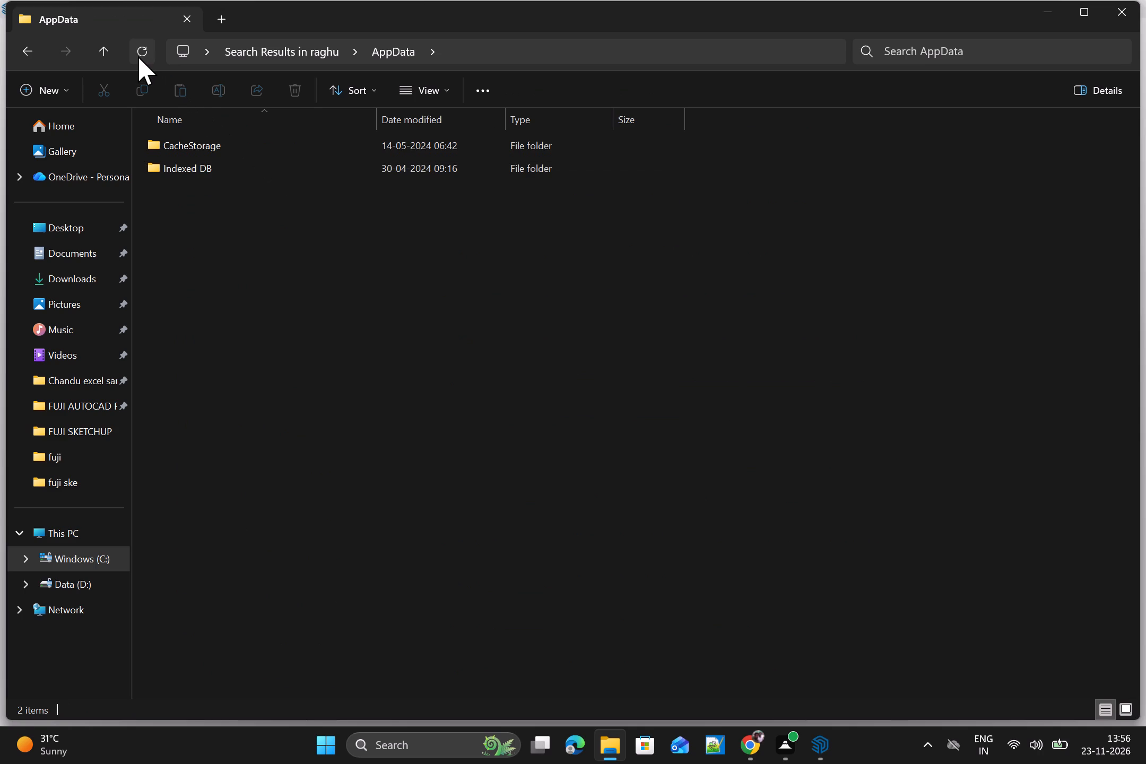
Return to the full listing and look through its folders and files for further AppData folders.
left_click(106, 45)
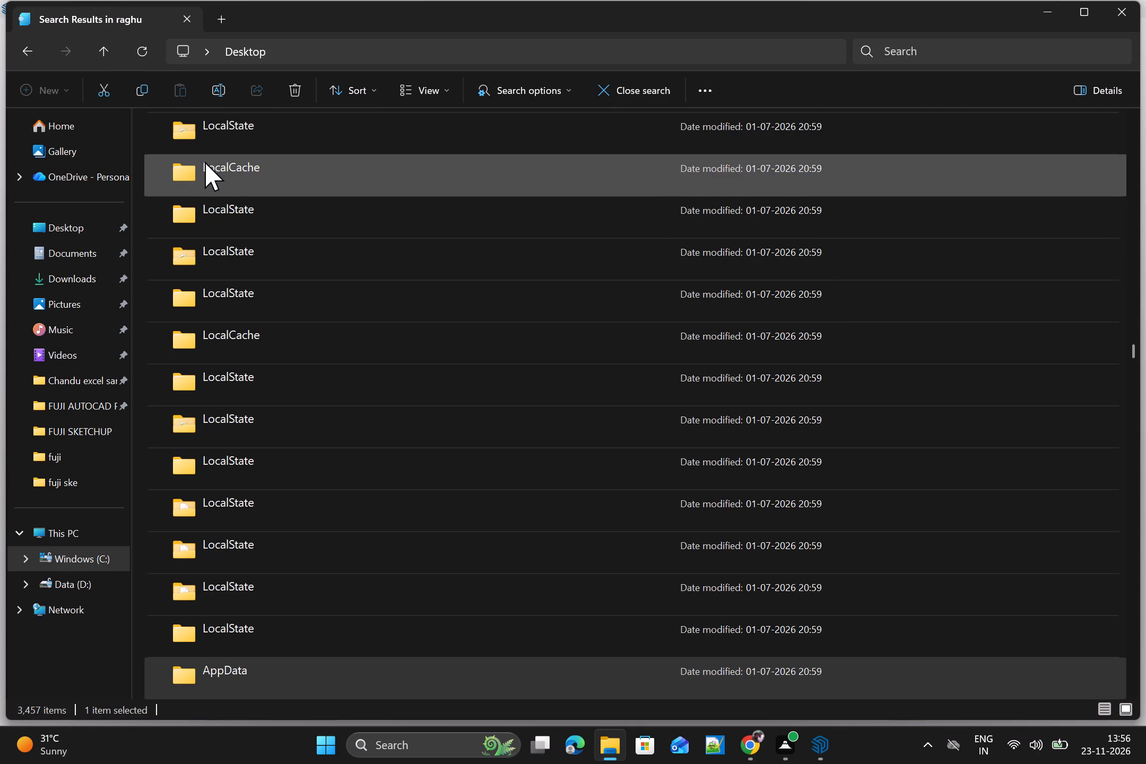
scroll(246, 209, "down", 2)
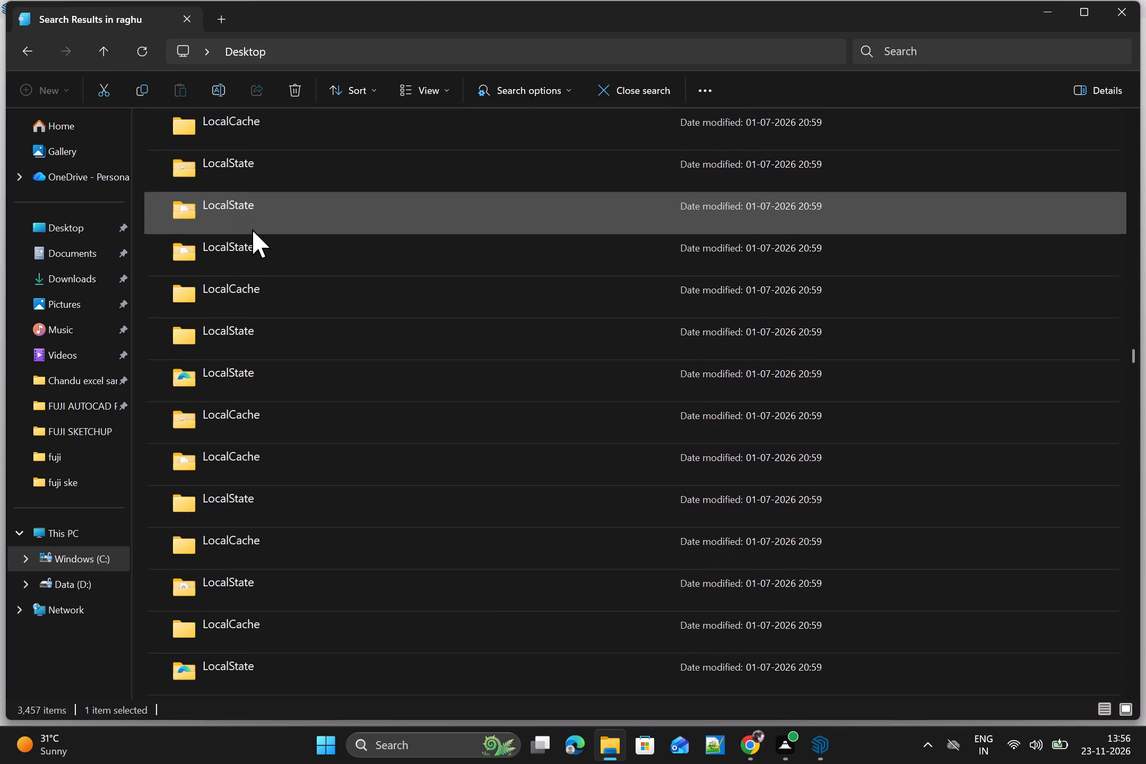
scroll(252, 229, "down", 3)
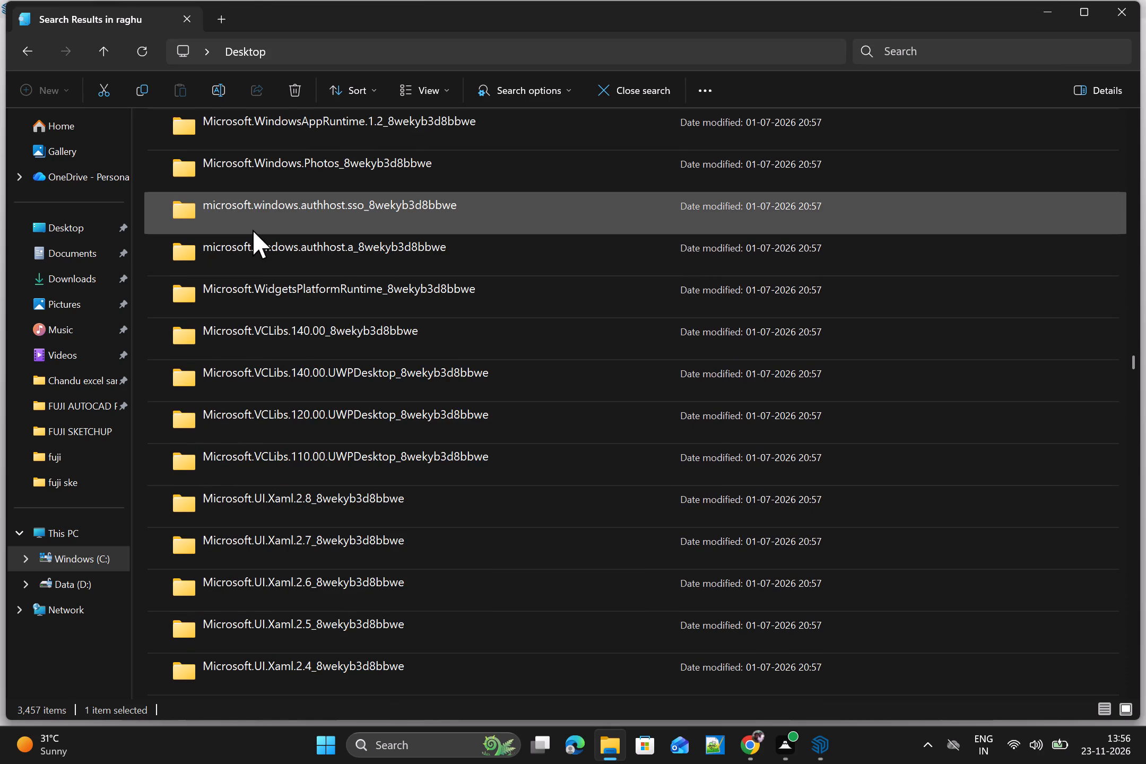
scroll(253, 230, "down", 4)
scroll(253, 230, "up", 1)
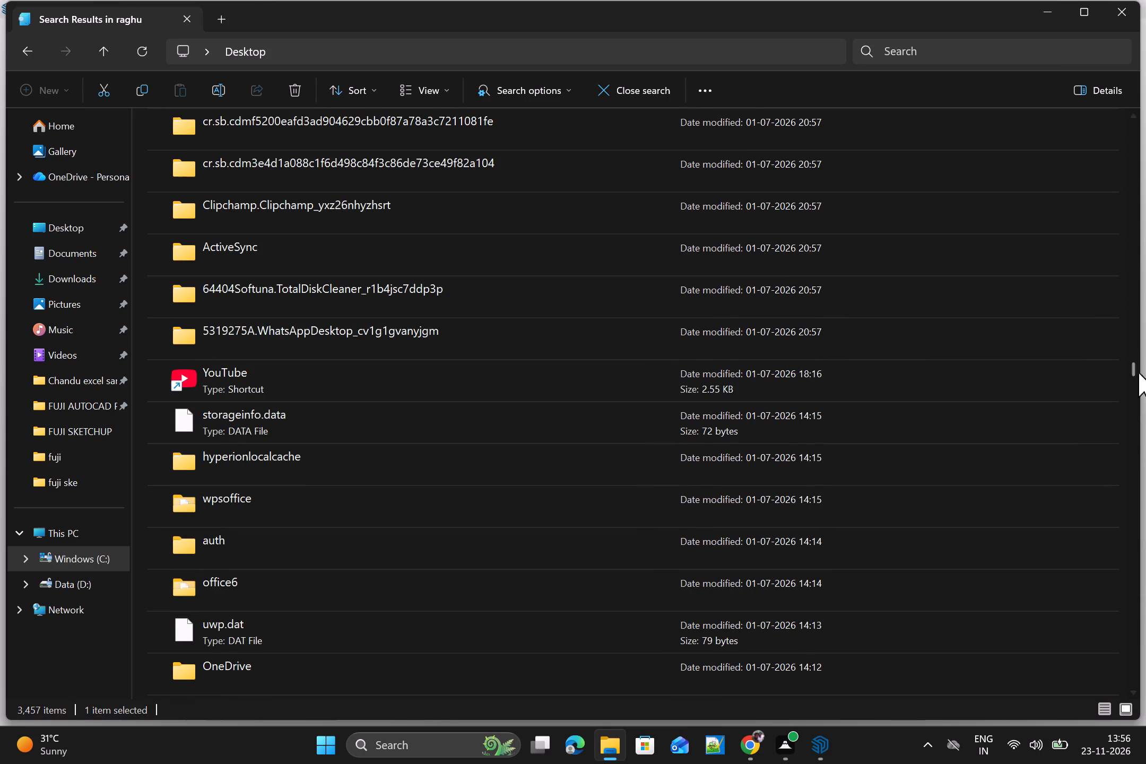
left_click_drag(1134, 369, 1134, 378)
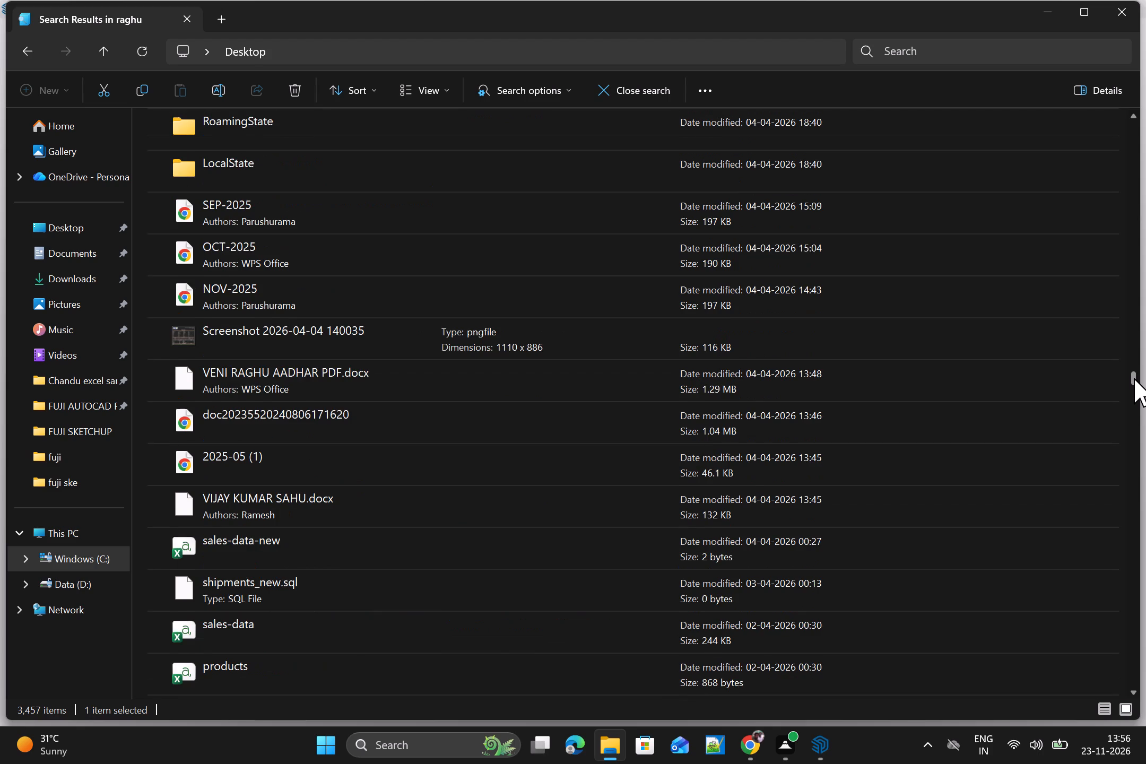
left_click_drag(1134, 378, 1134, 380)
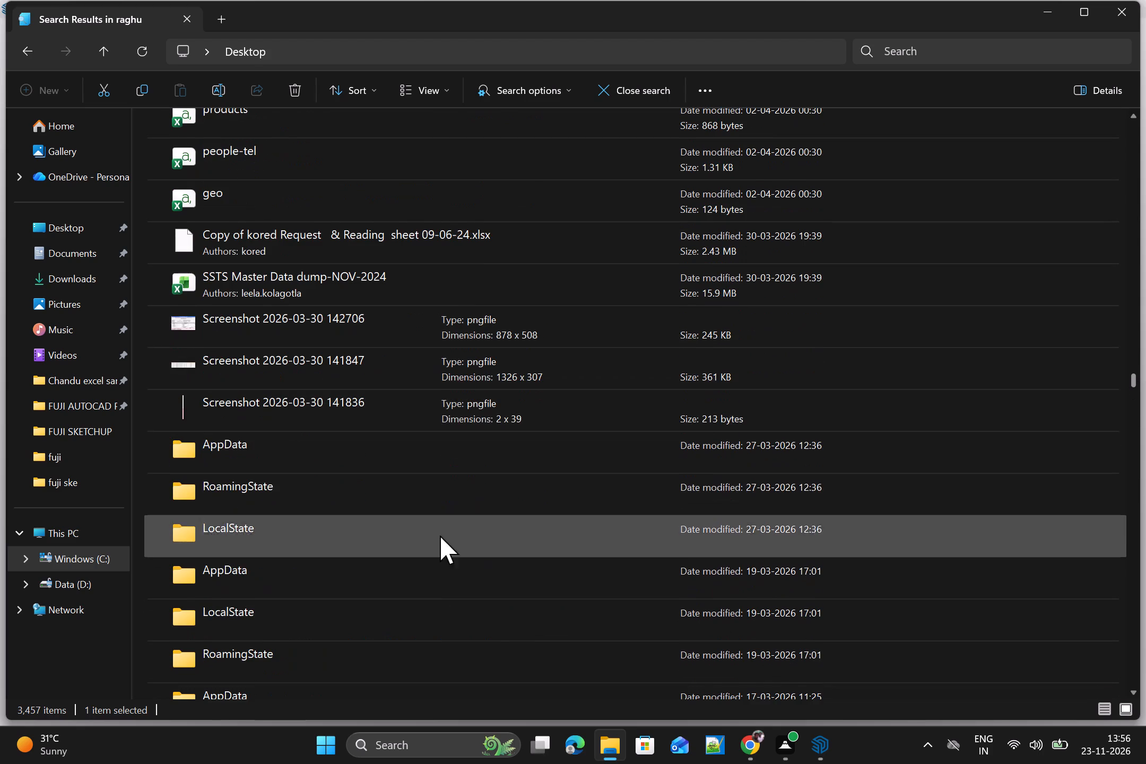
Check the contents of the AppData folders dated 27-03-2026, 19-03-2026 and 17-03-2026 one by one.
triple_click(352, 461)
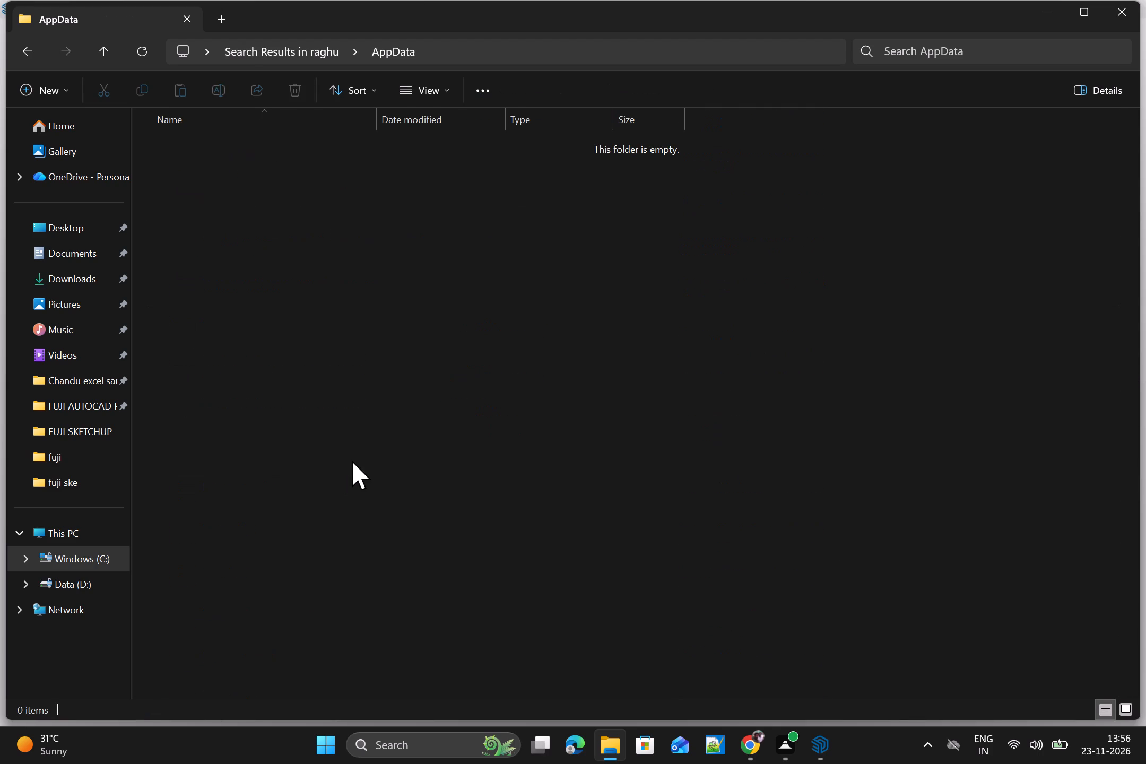
left_click(111, 50)
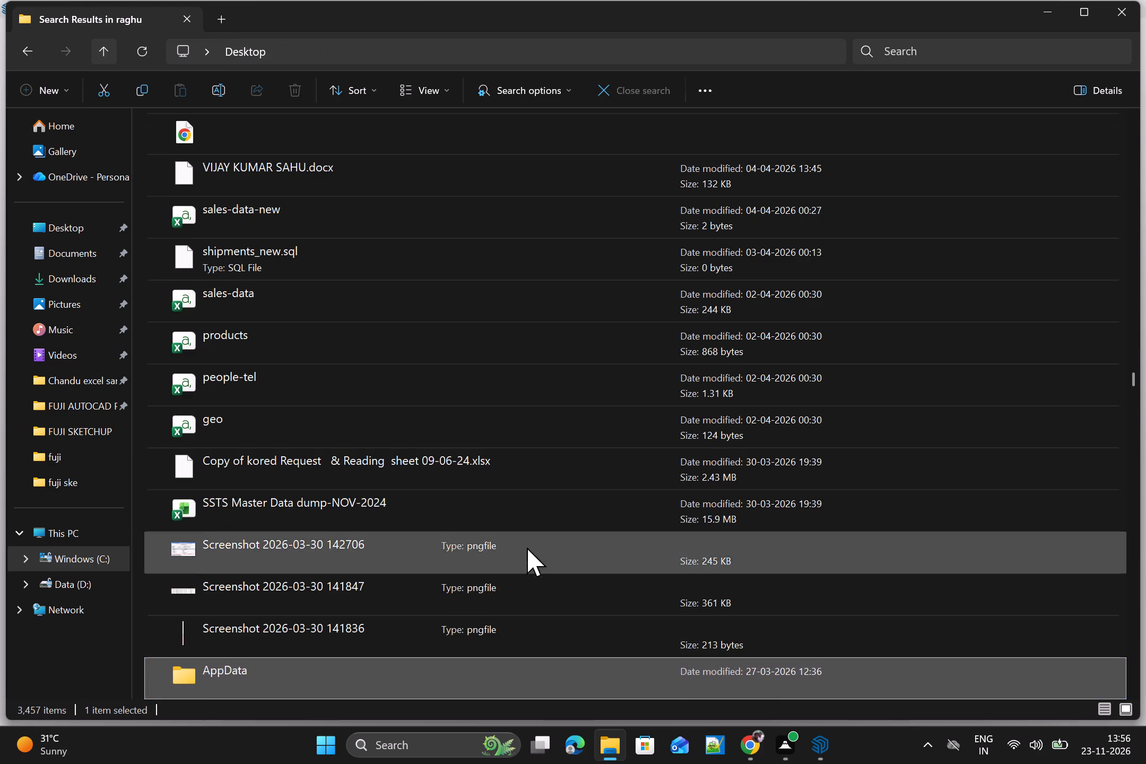
scroll(533, 503, "down", 1)
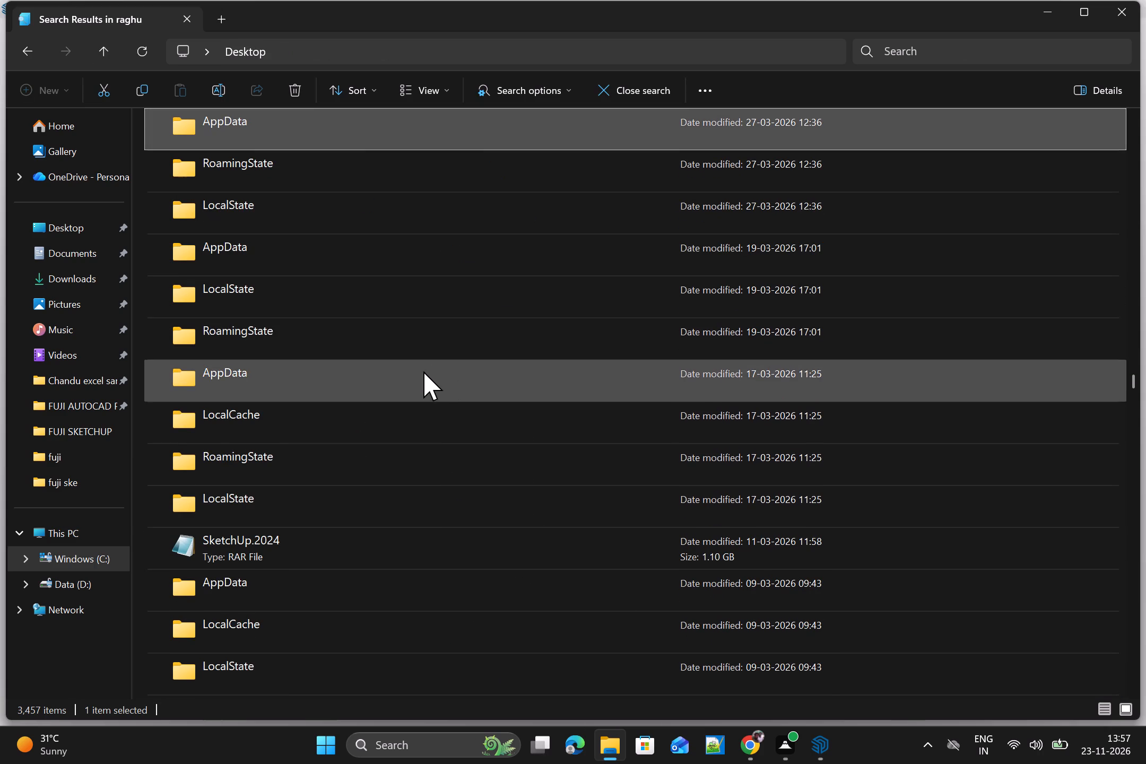
double_click(297, 243)
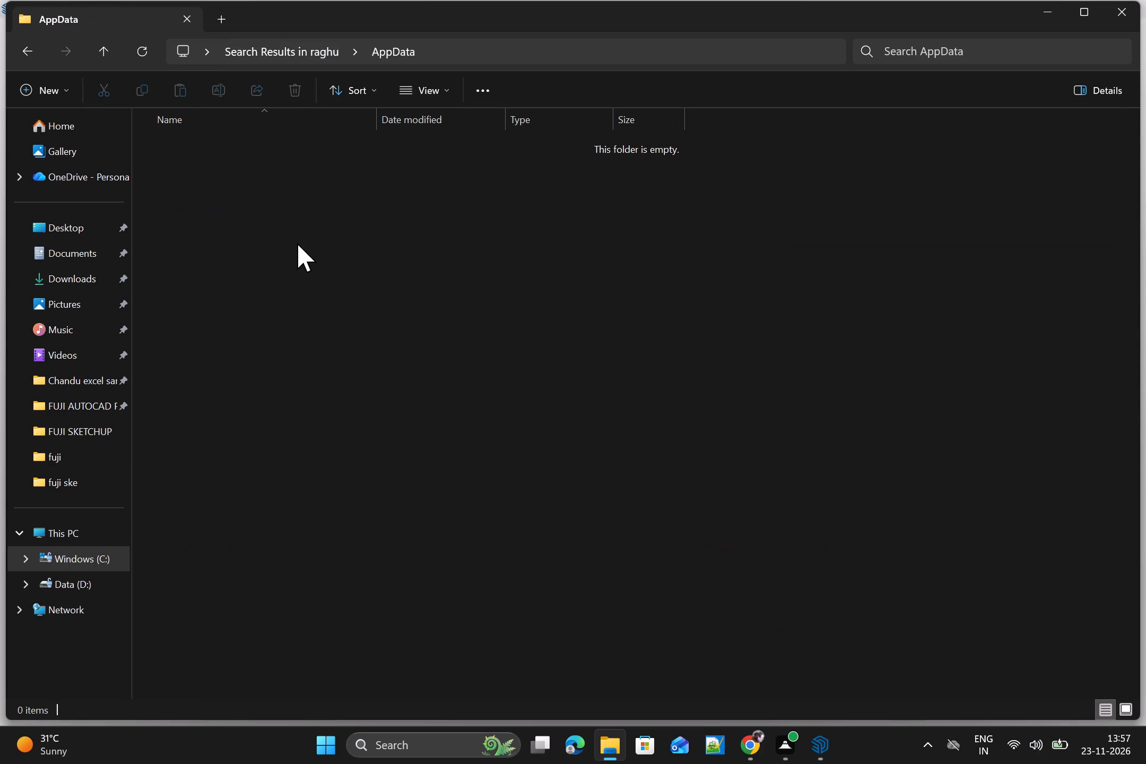
left_click(116, 51)
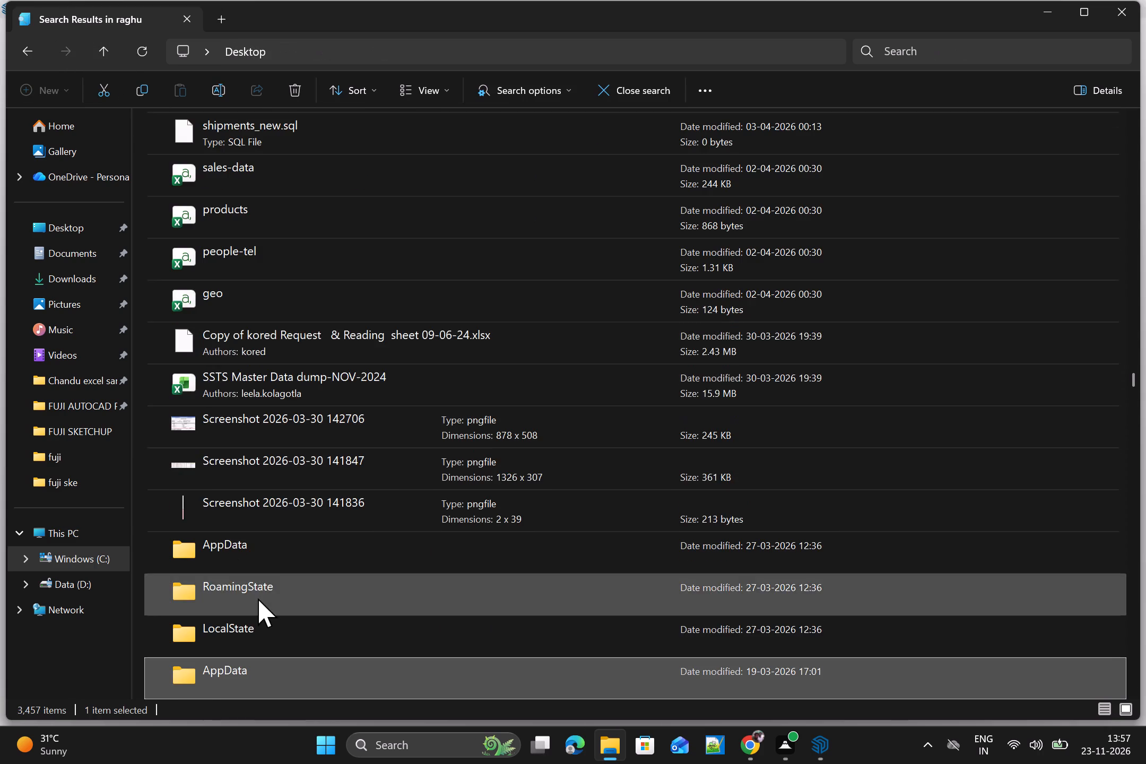
scroll(264, 604, "down", 1)
double_click(242, 263)
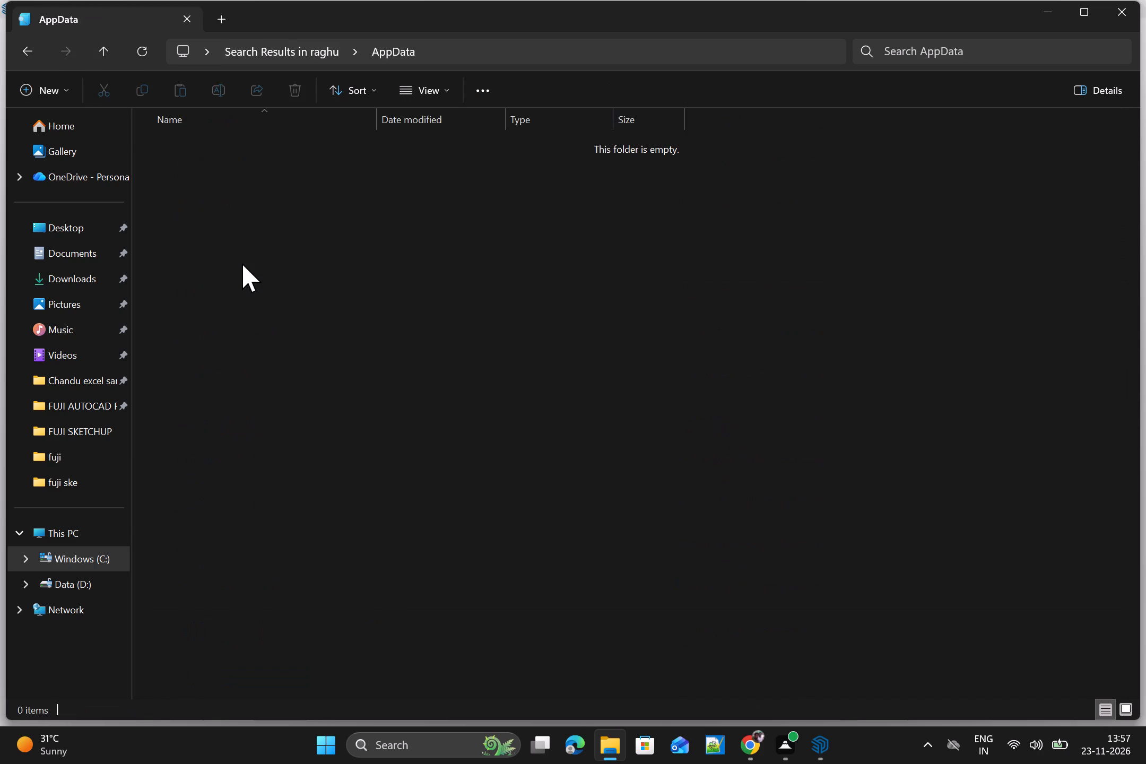
left_click(111, 48)
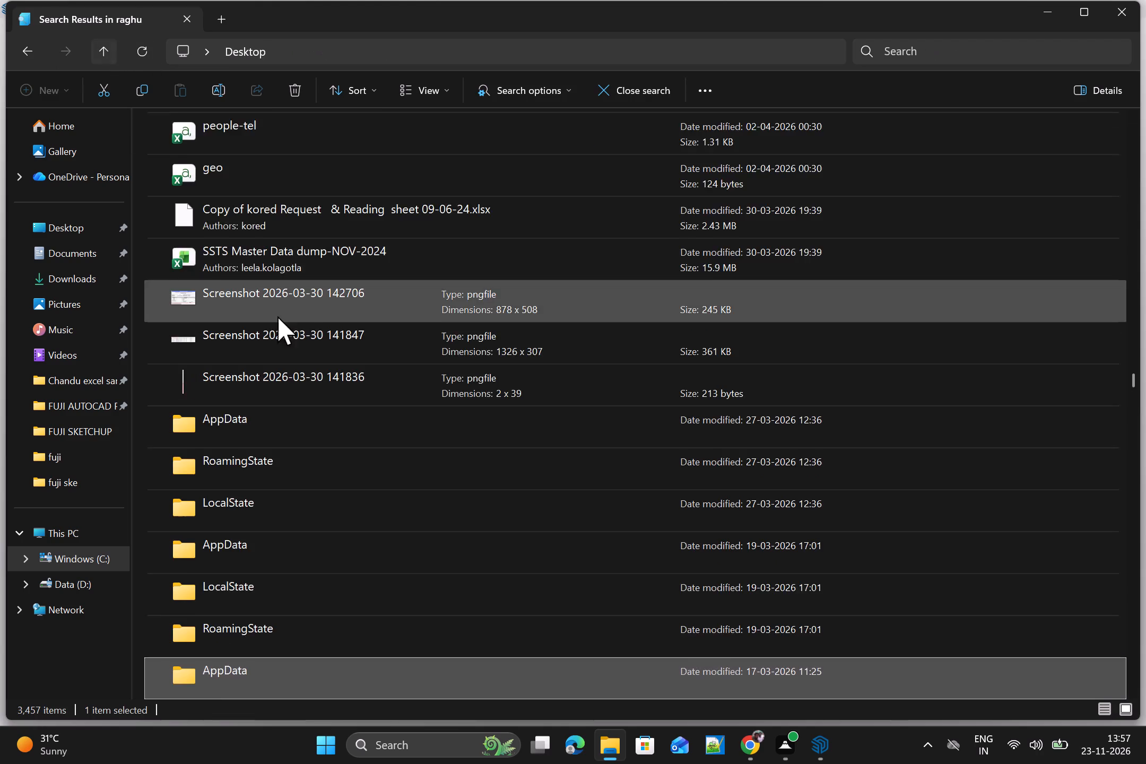
Check the contents of the AppData folders dated 13-12-2025 and 29-05-2025, and look through the older entries in the listing.
scroll(297, 332, "down", 2)
double_click(309, 171)
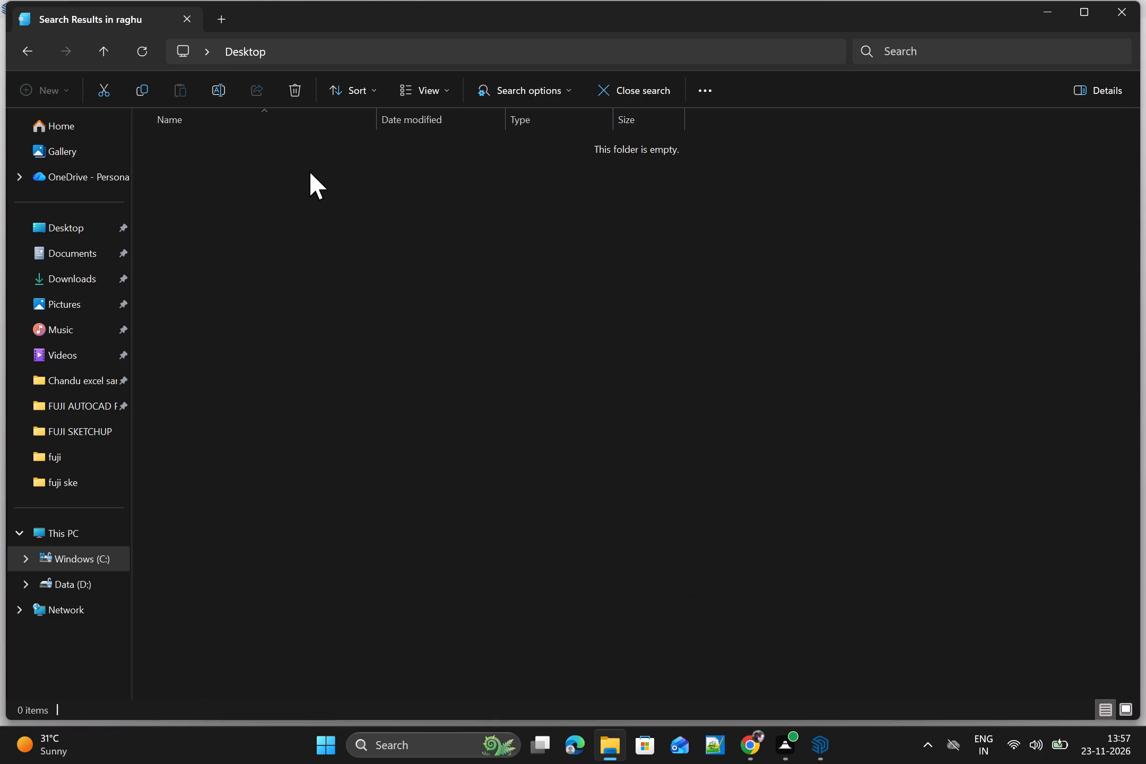
left_click(95, 48)
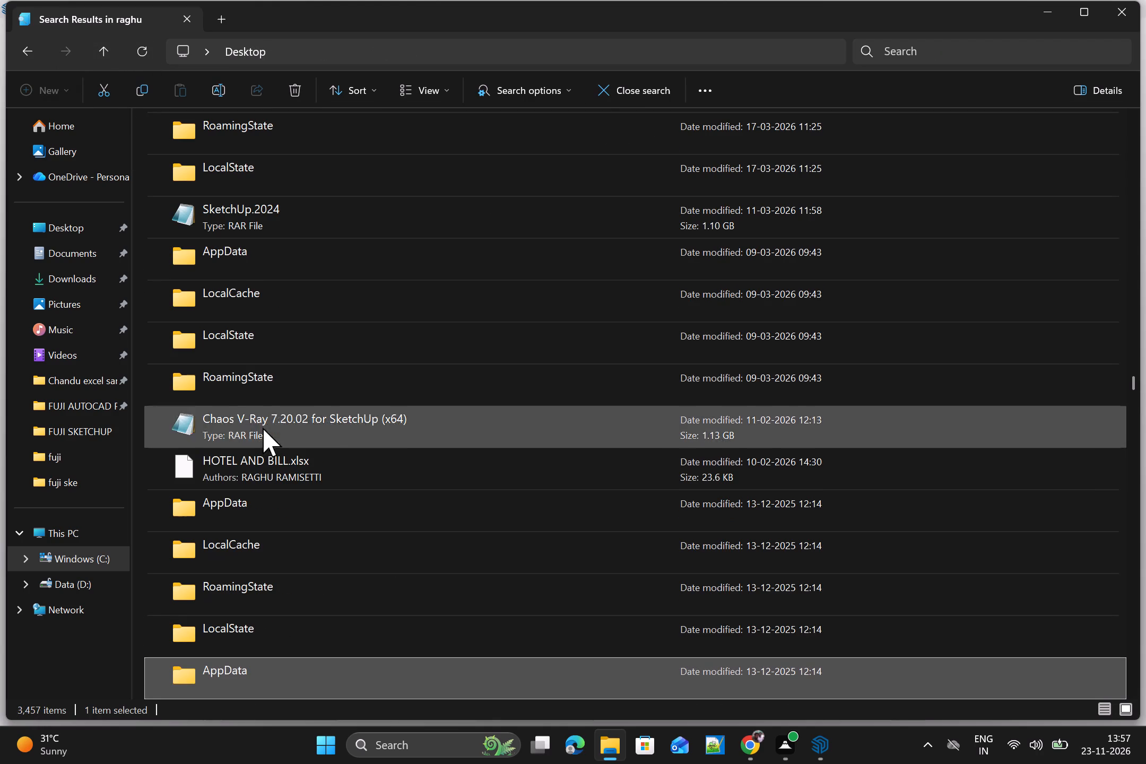
double_click(269, 519)
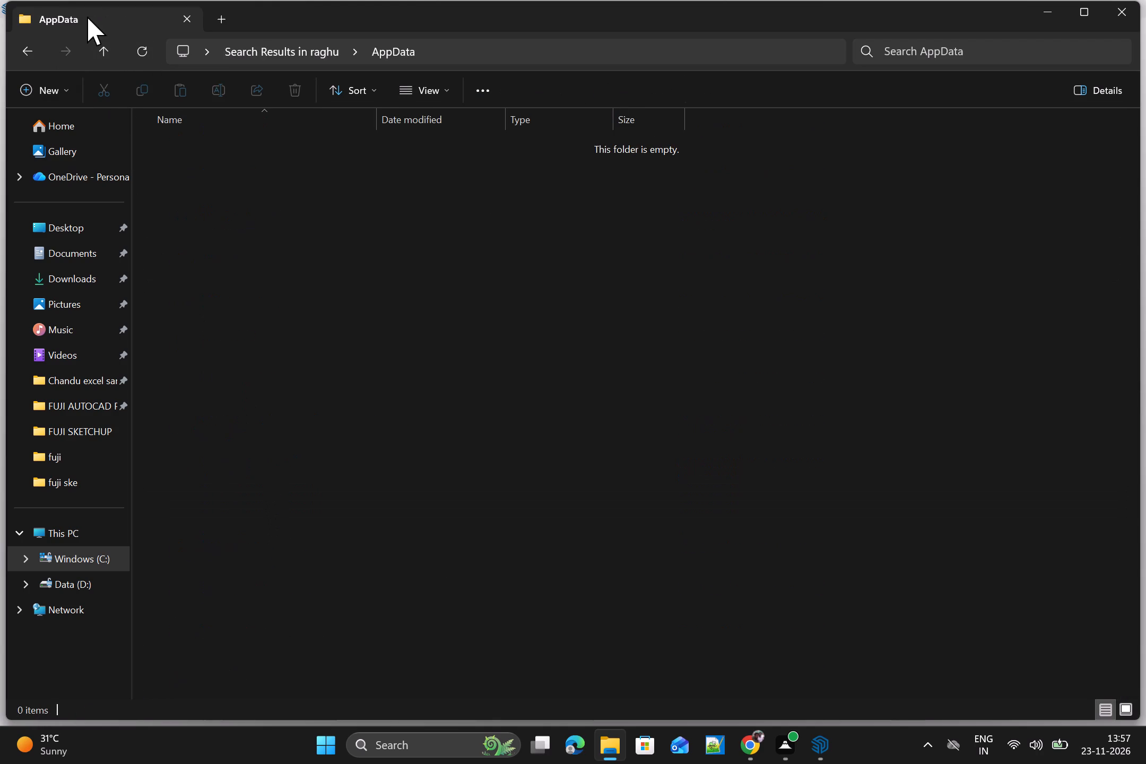
left_click(93, 51)
scroll(263, 264, "down", 5)
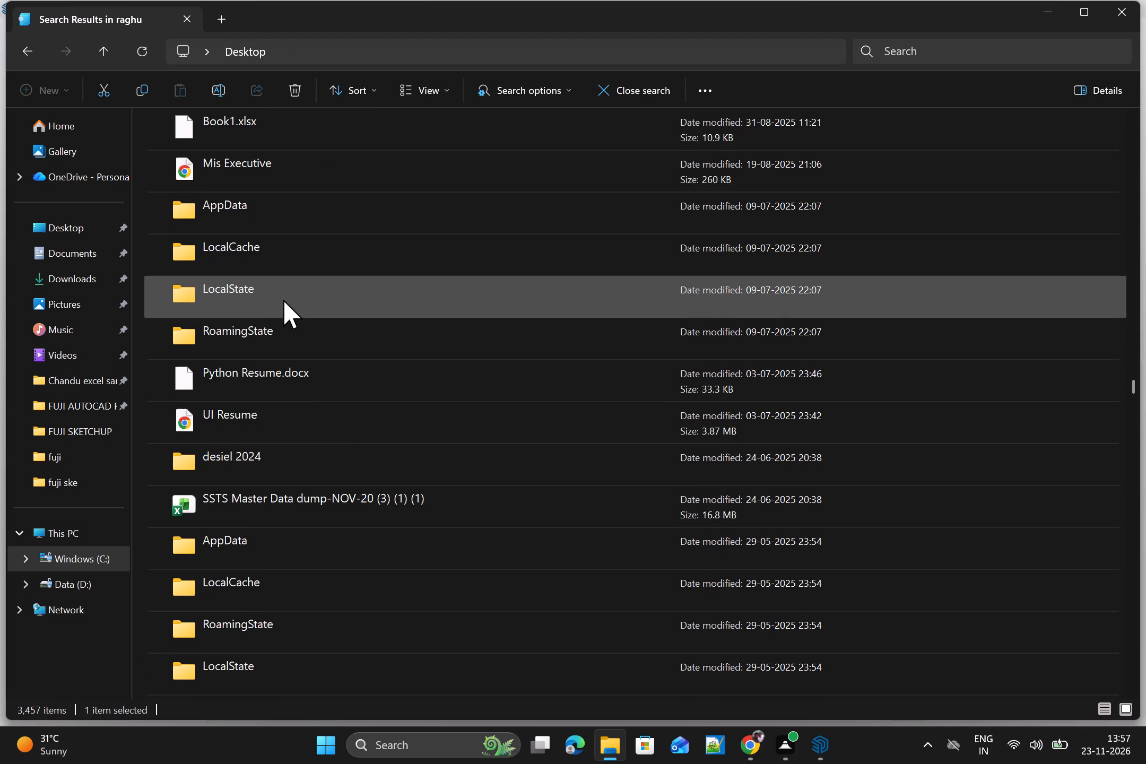
double_click(318, 561)
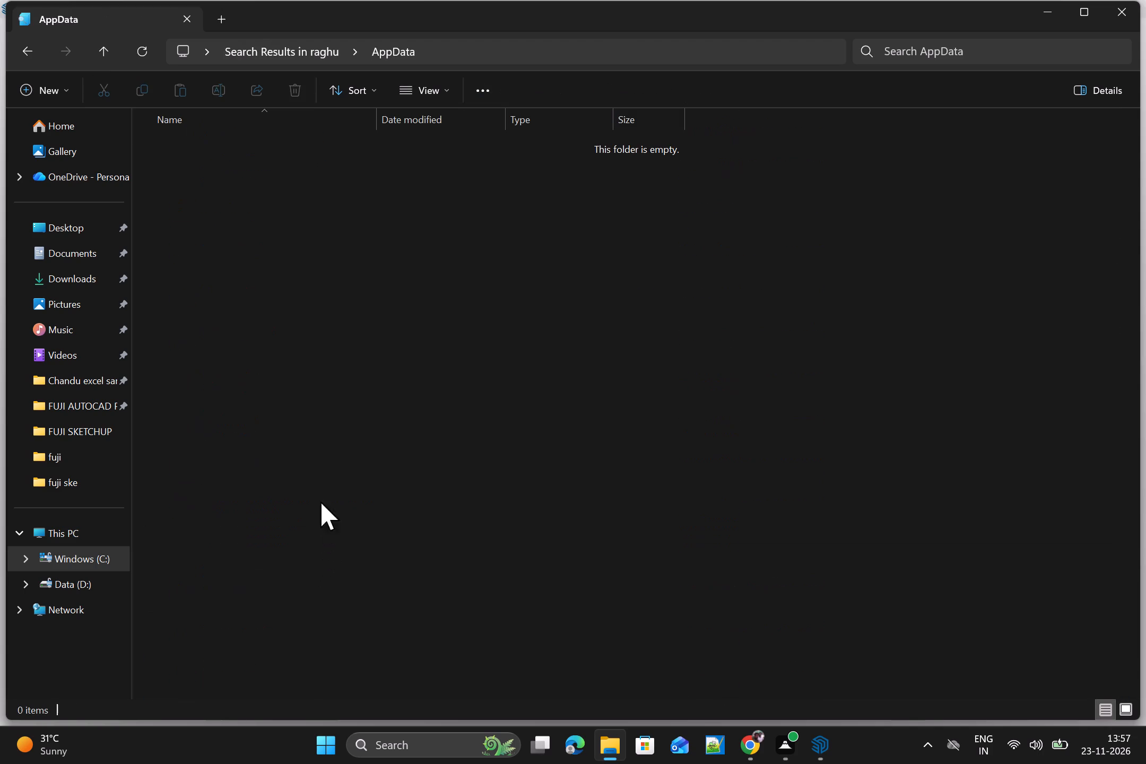
left_click(108, 45)
scroll(236, 320, "down", 5)
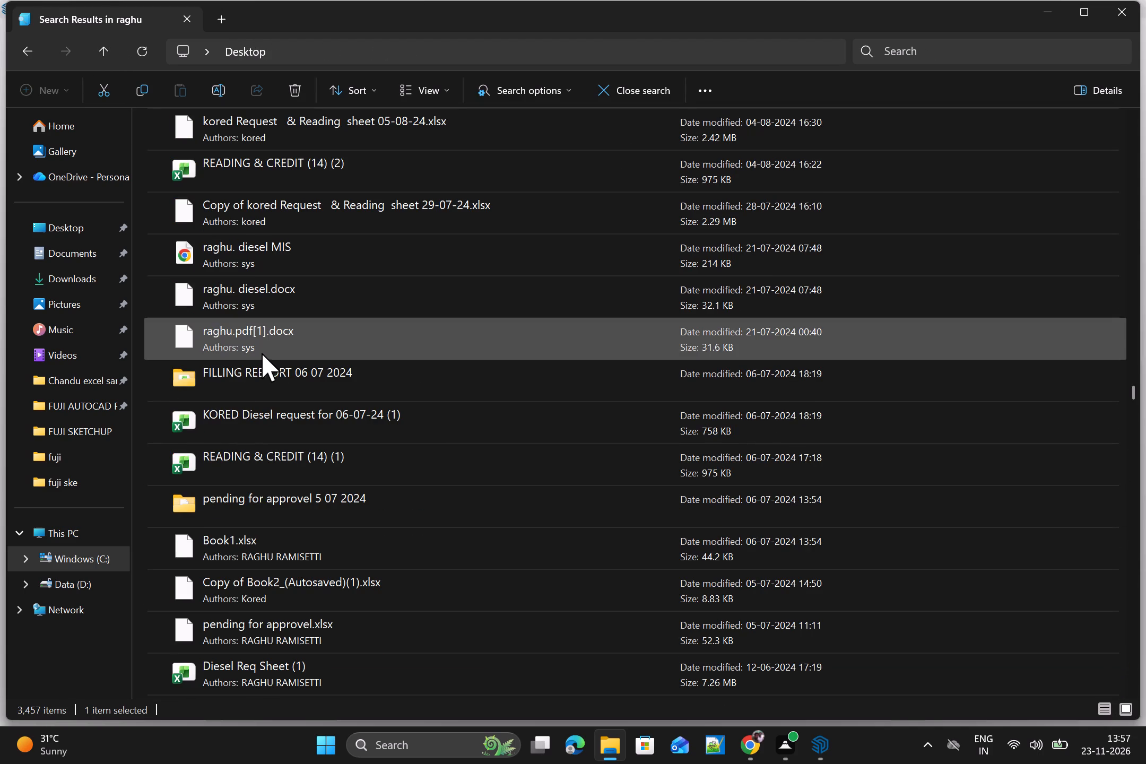
scroll(270, 361, "down", 1)
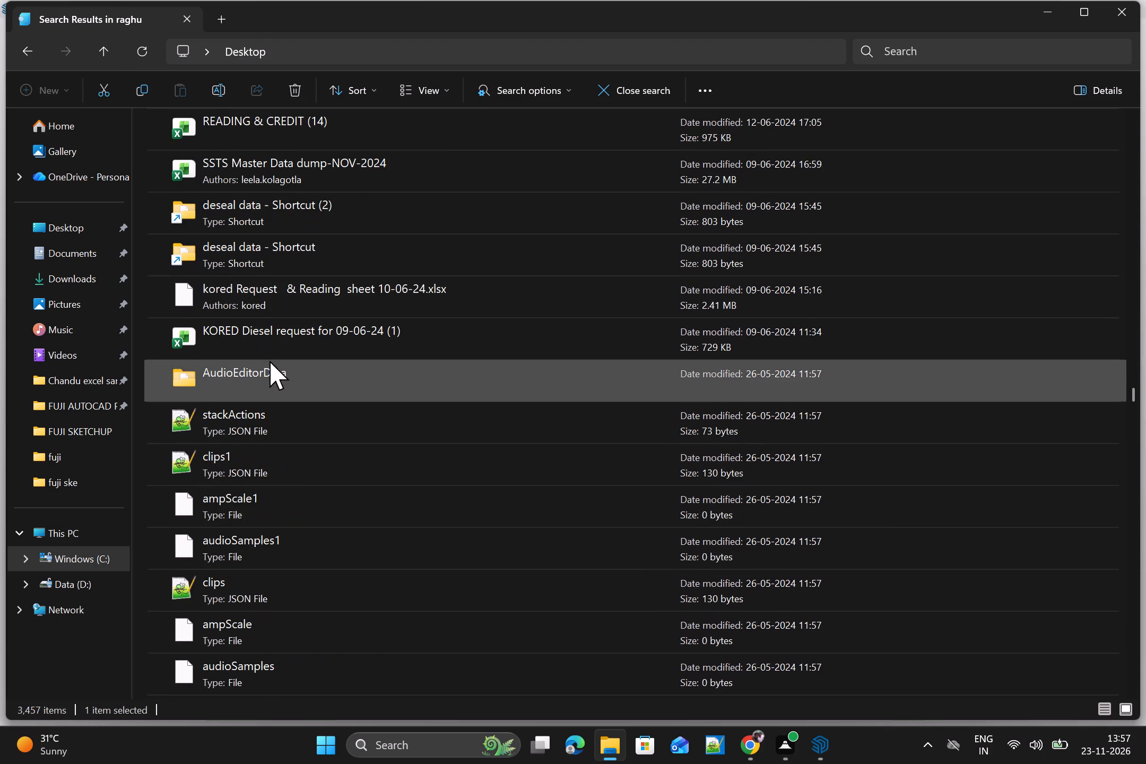
scroll(270, 361, "down", 2)
scroll(270, 361, "up", 1)
scroll(270, 361, "down", 1)
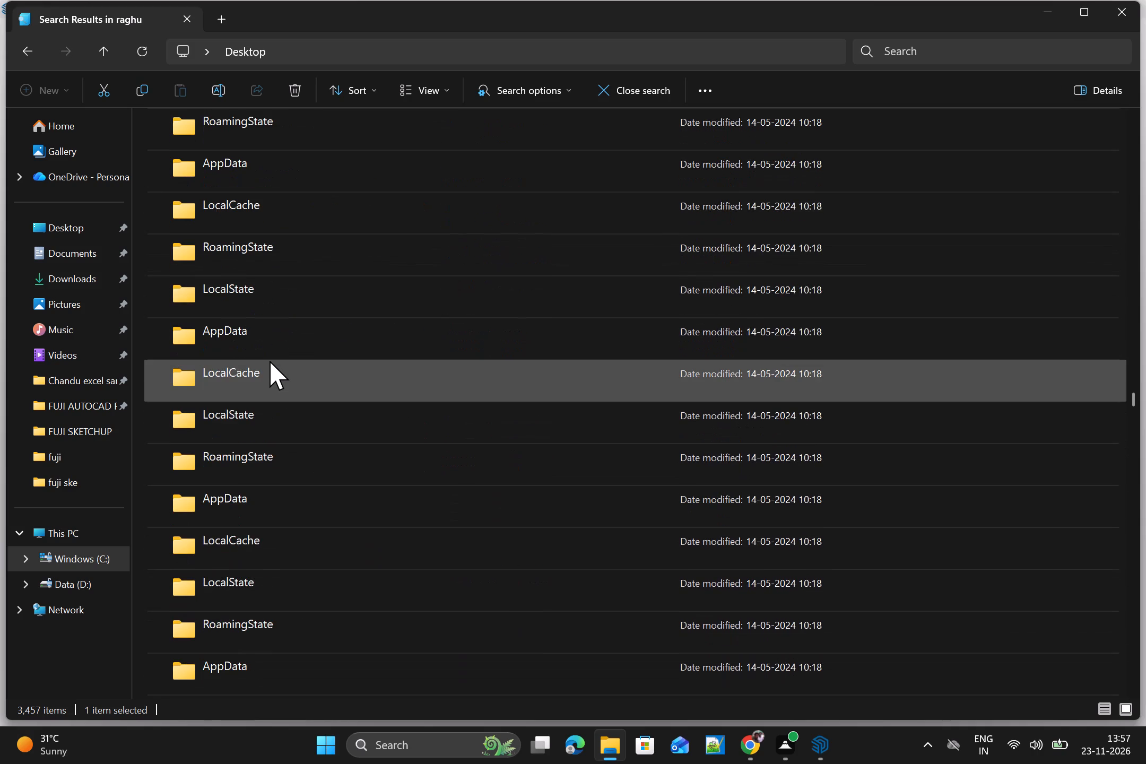
scroll(270, 361, "down", 1)
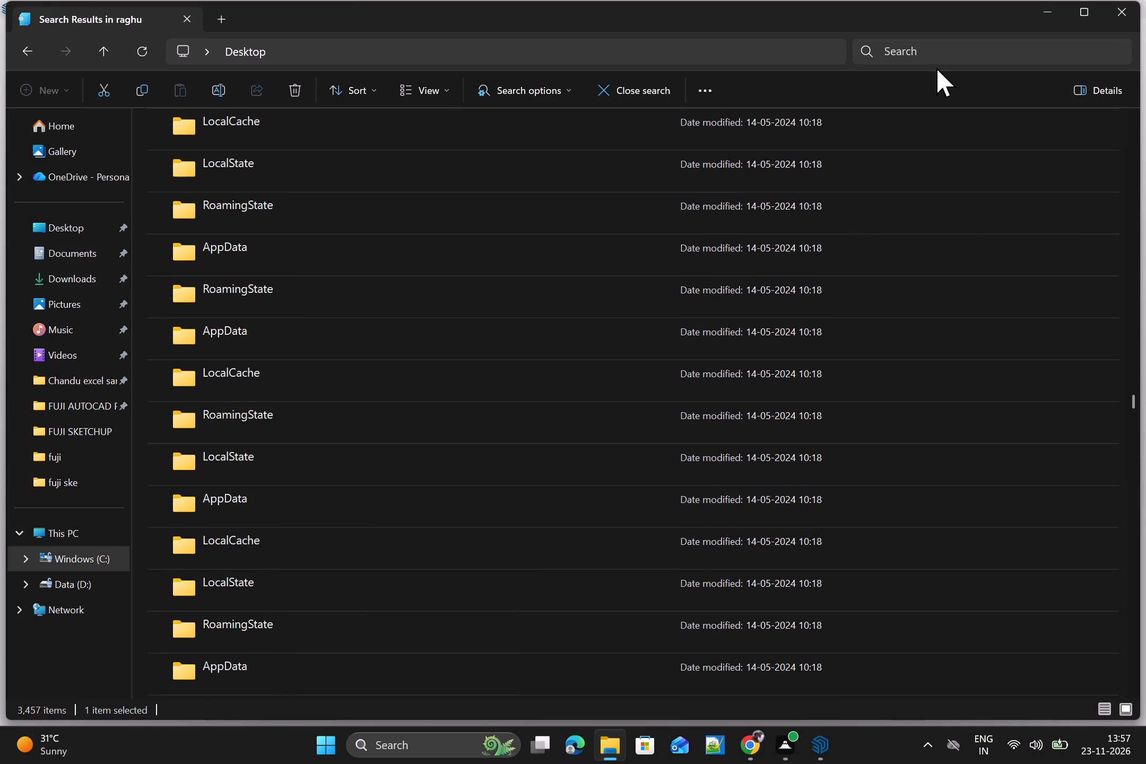
Search the profile folder for LOCAL and open the AppData folder of the Microsoft.Edge.GameAssist package.
left_click(955, 55)
type("LOCA;")
key("BackSpace")
key("l")
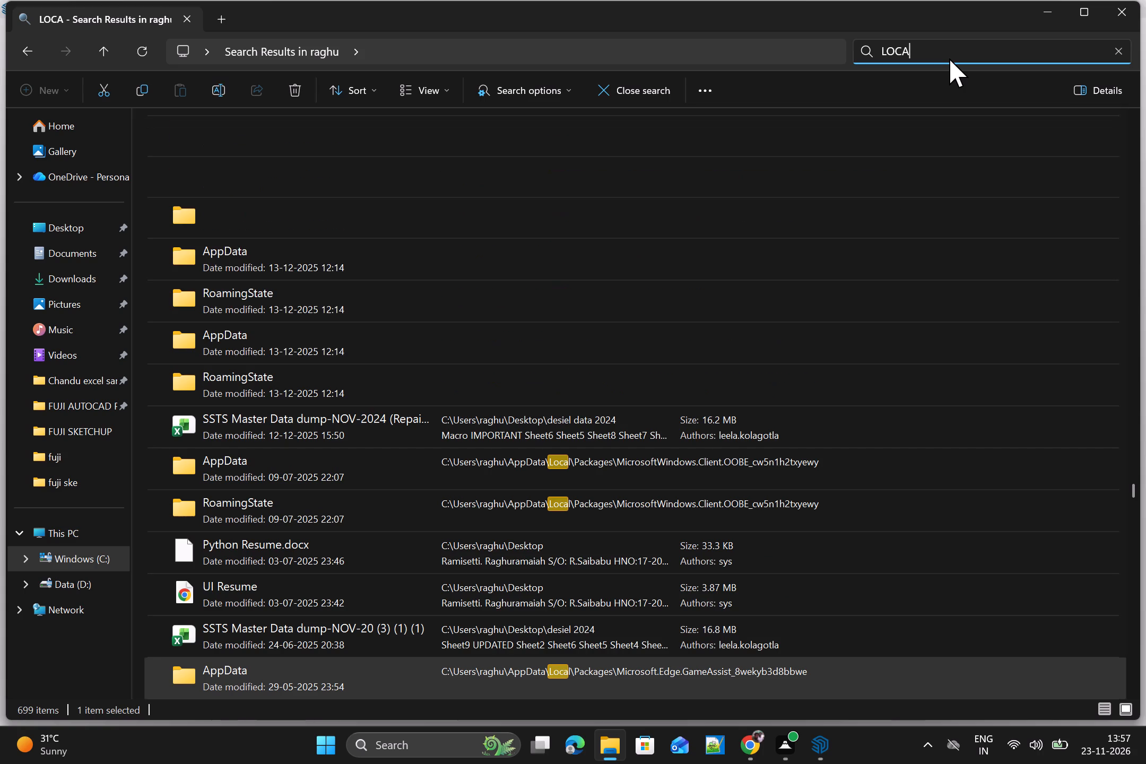
key("Return")
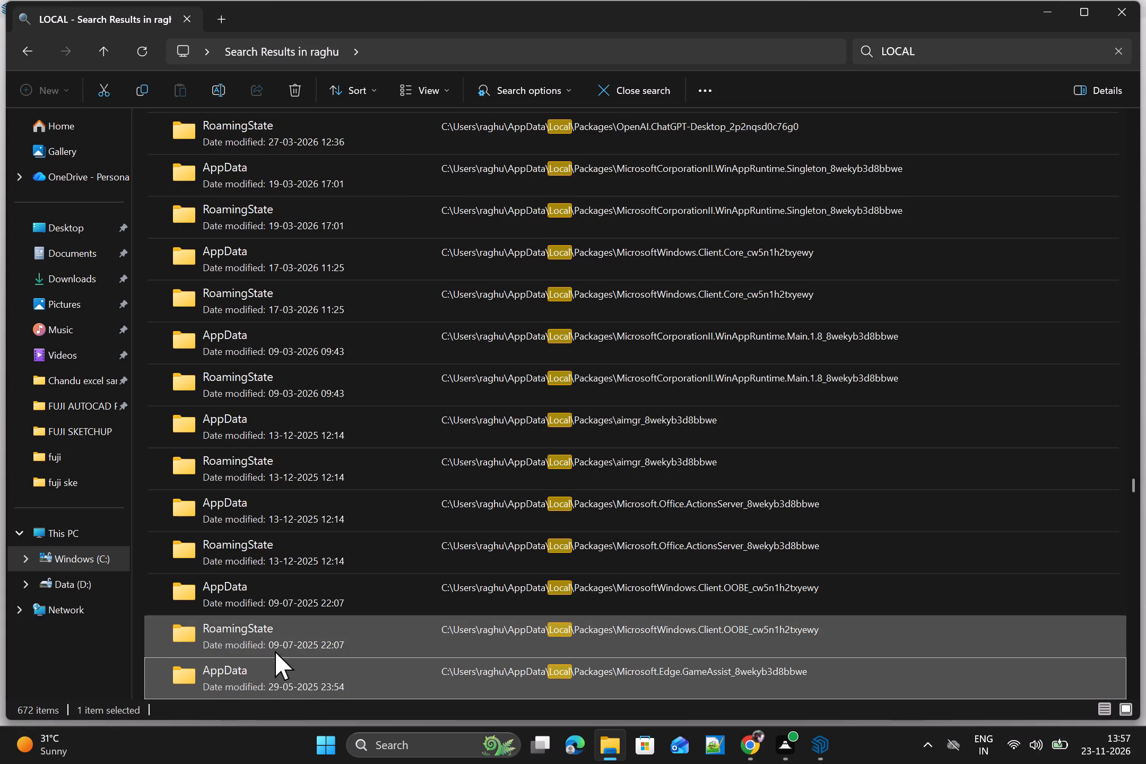
double_click(319, 679)
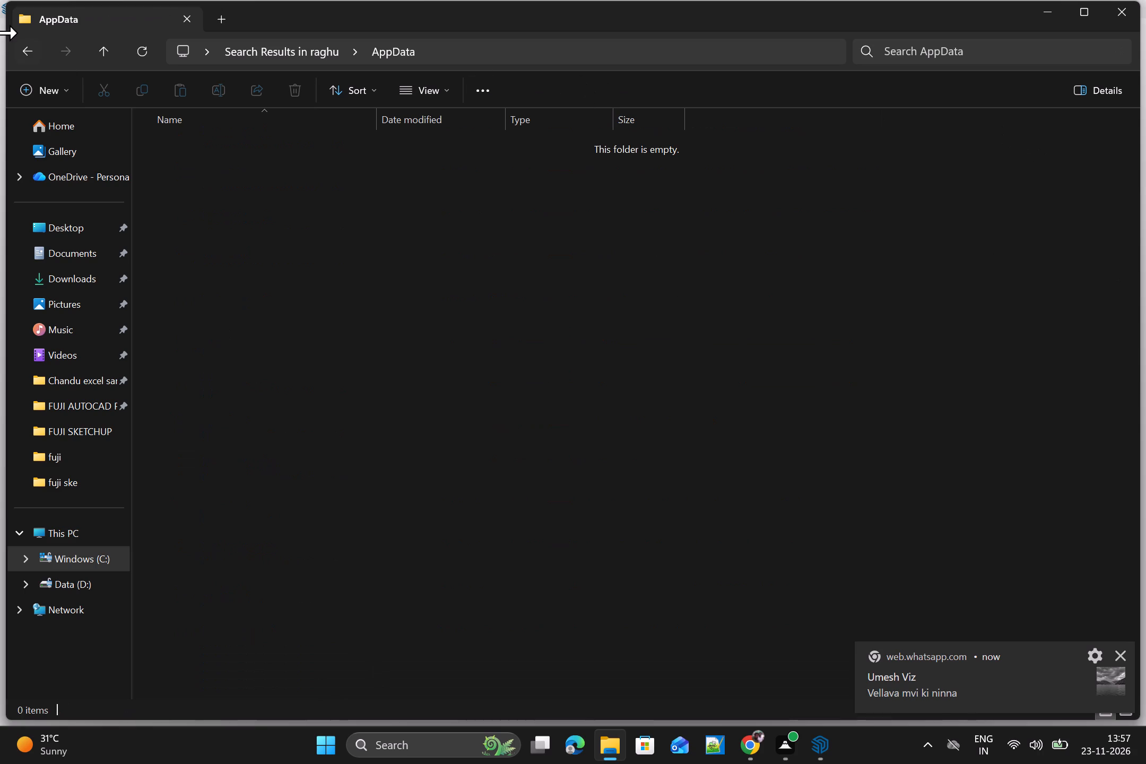
Return to the full listing and check the contents of the LocalCache folder dated 01-05-2025.
left_click(115, 54)
scroll(383, 409, "down", 1)
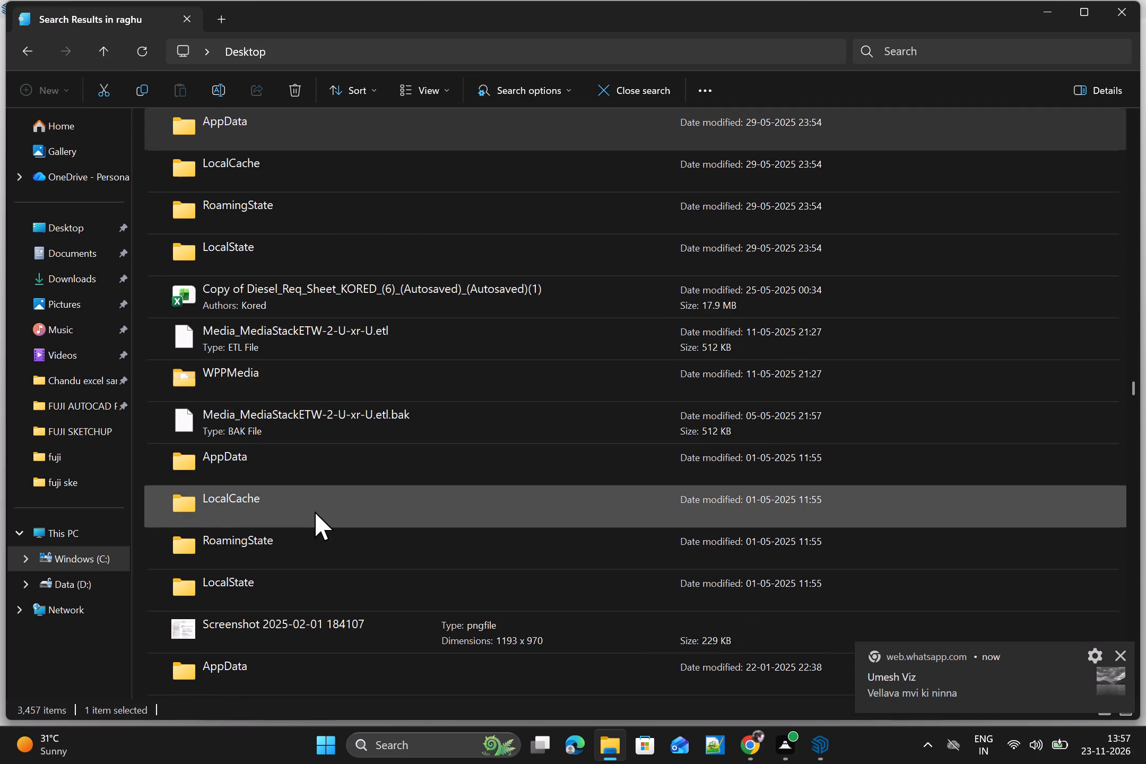
double_click(313, 500)
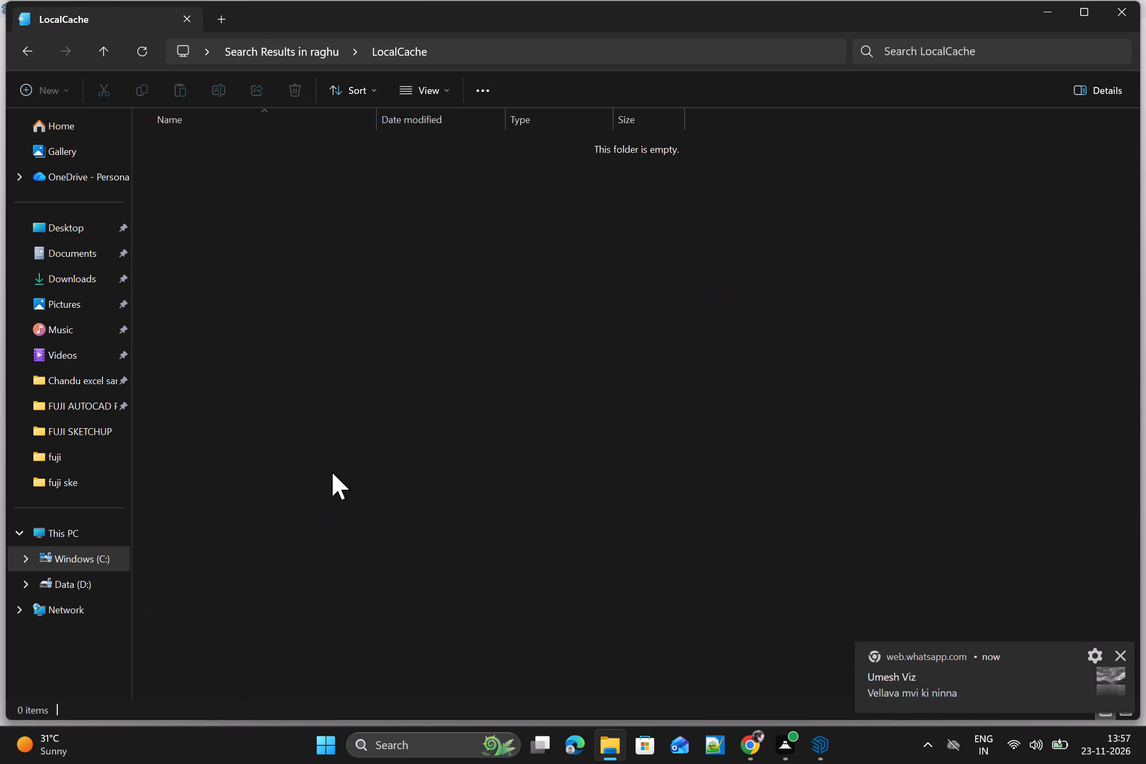
left_click(97, 53)
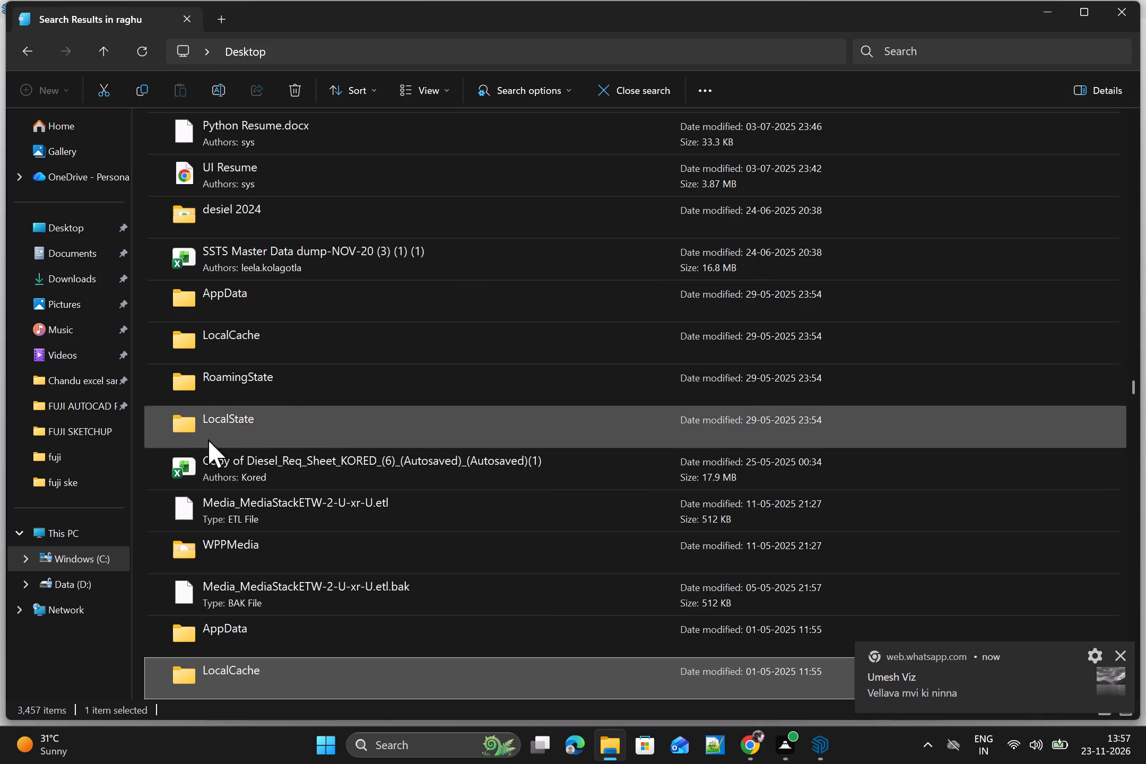
Open the user profile folder inside Users on drive C: and search it for LOCAL.
left_click(84, 560)
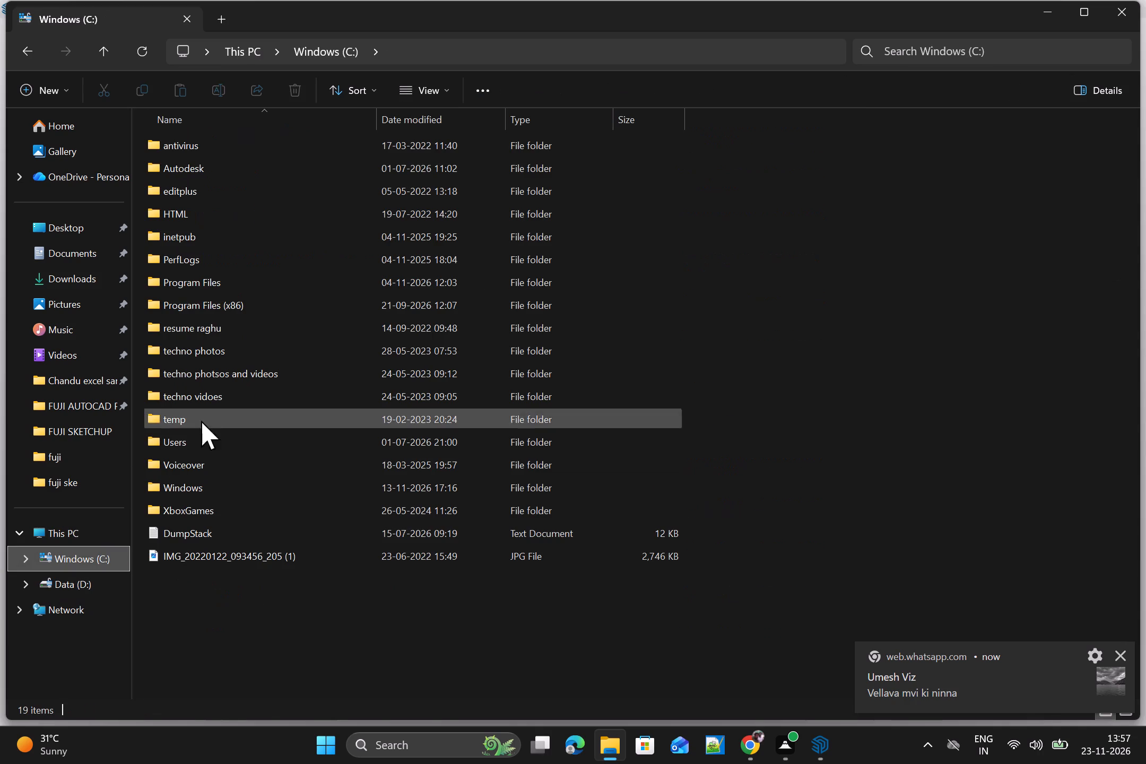
double_click(198, 446)
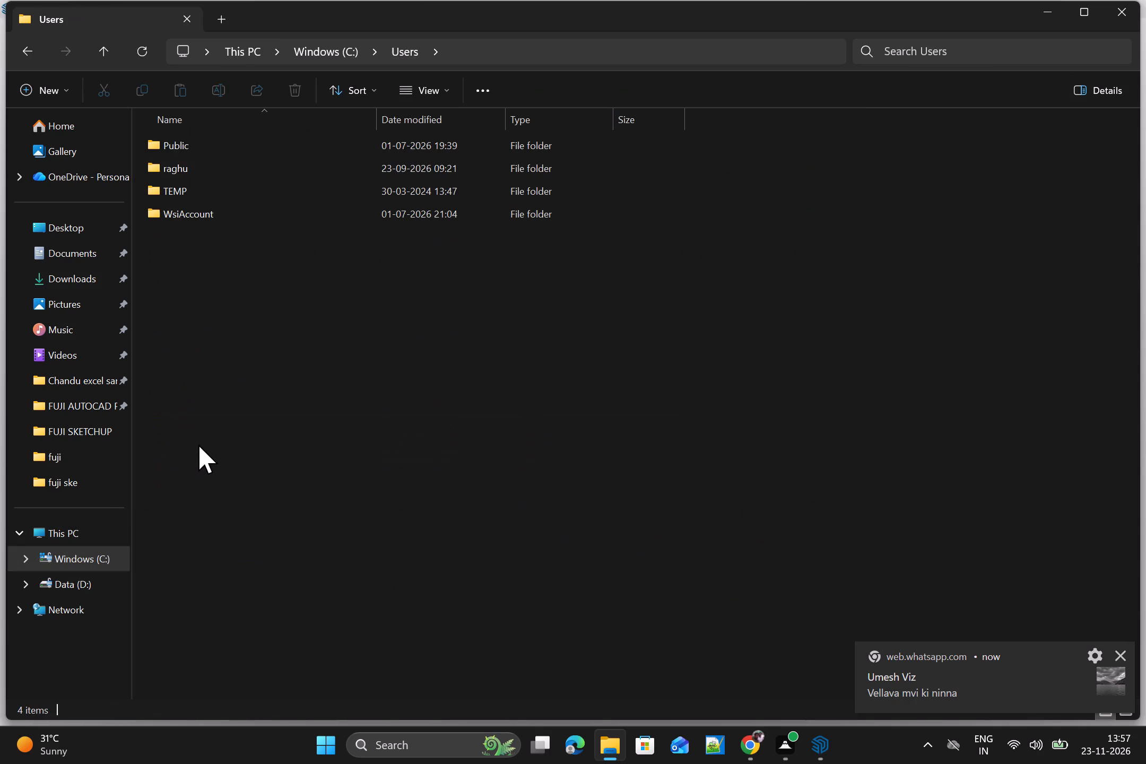
double_click(201, 161)
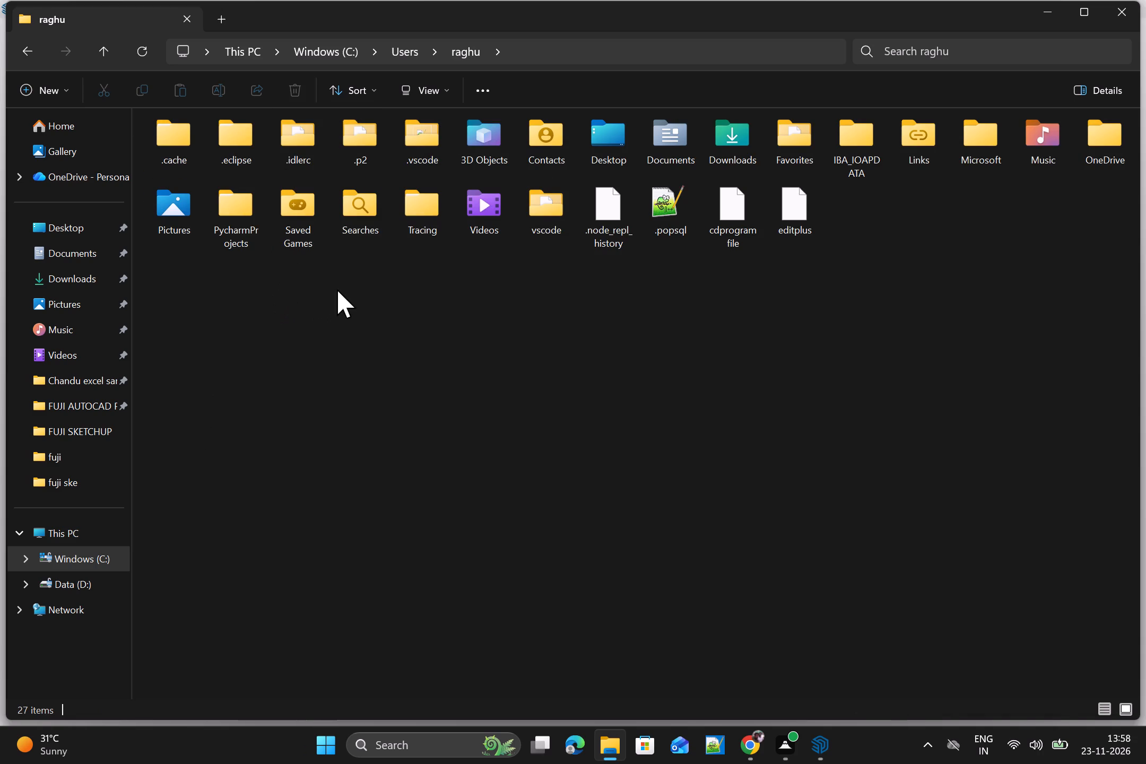
left_click(1001, 31)
left_click(979, 51)
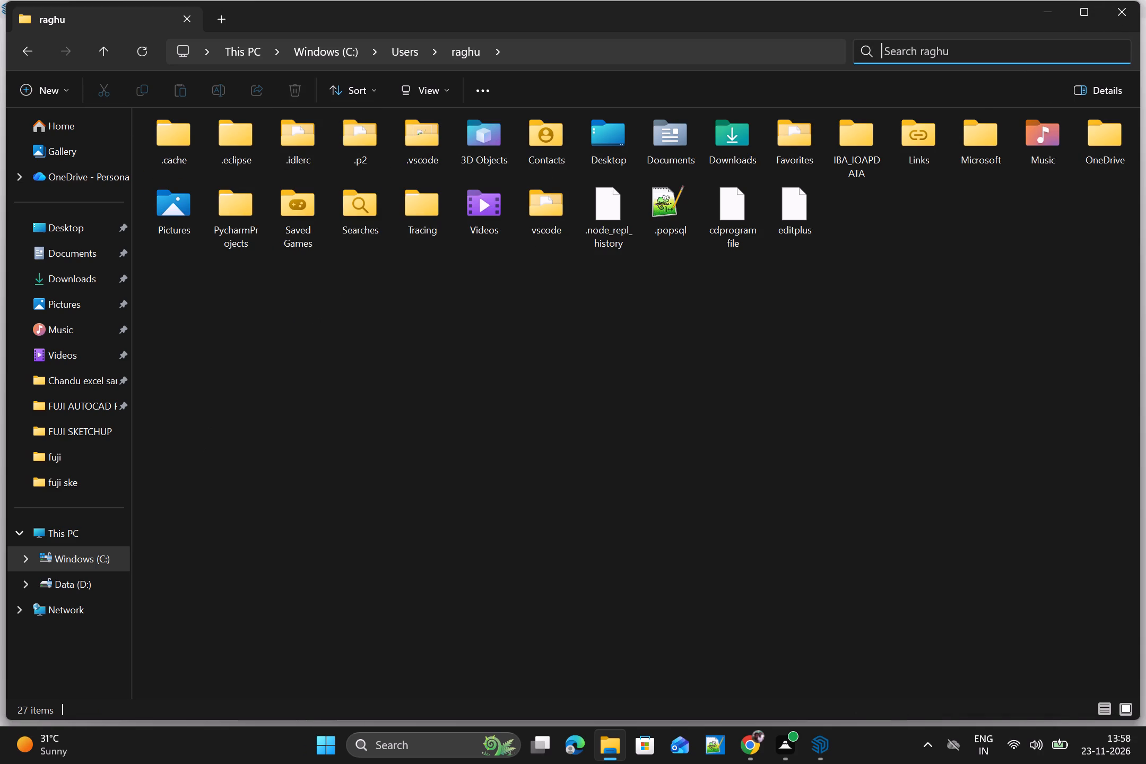
type("LOCAL")
key("Return")
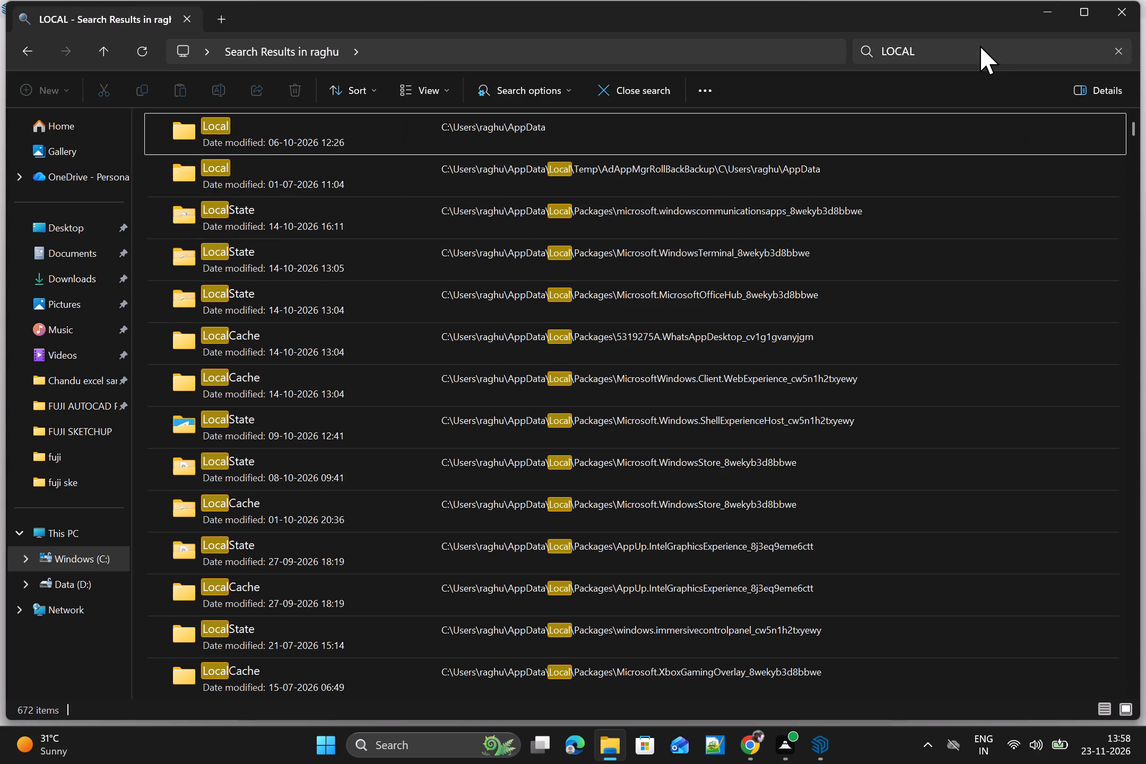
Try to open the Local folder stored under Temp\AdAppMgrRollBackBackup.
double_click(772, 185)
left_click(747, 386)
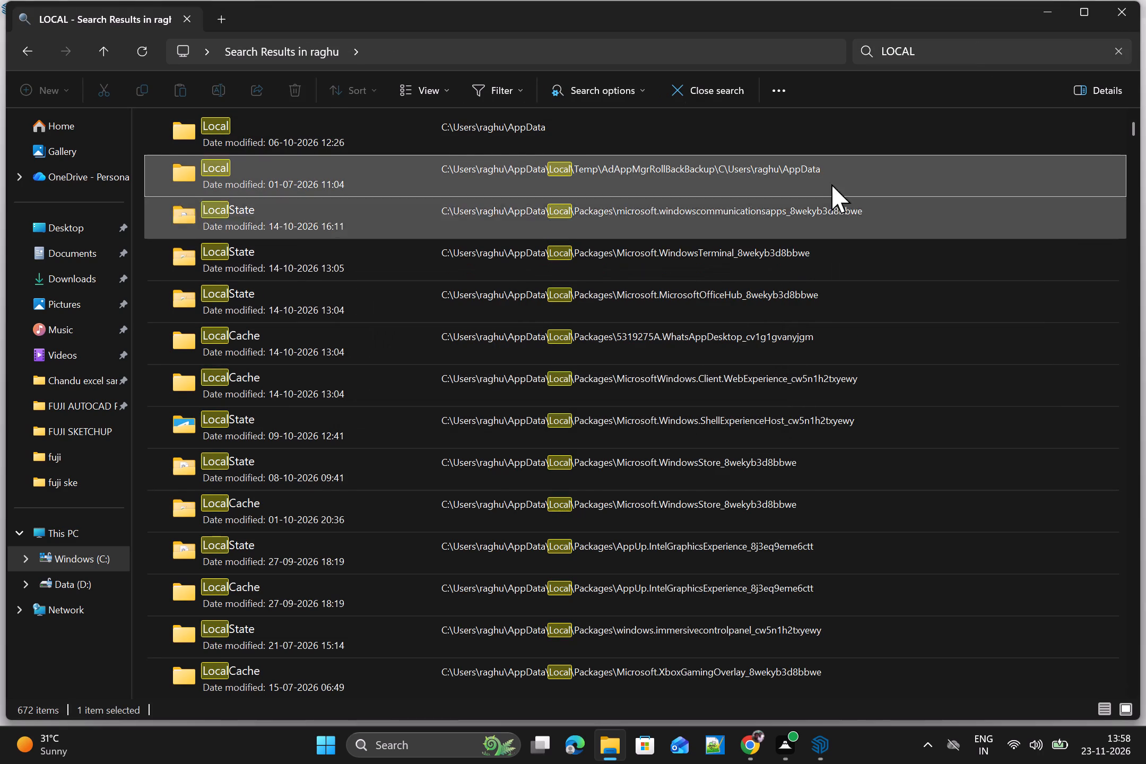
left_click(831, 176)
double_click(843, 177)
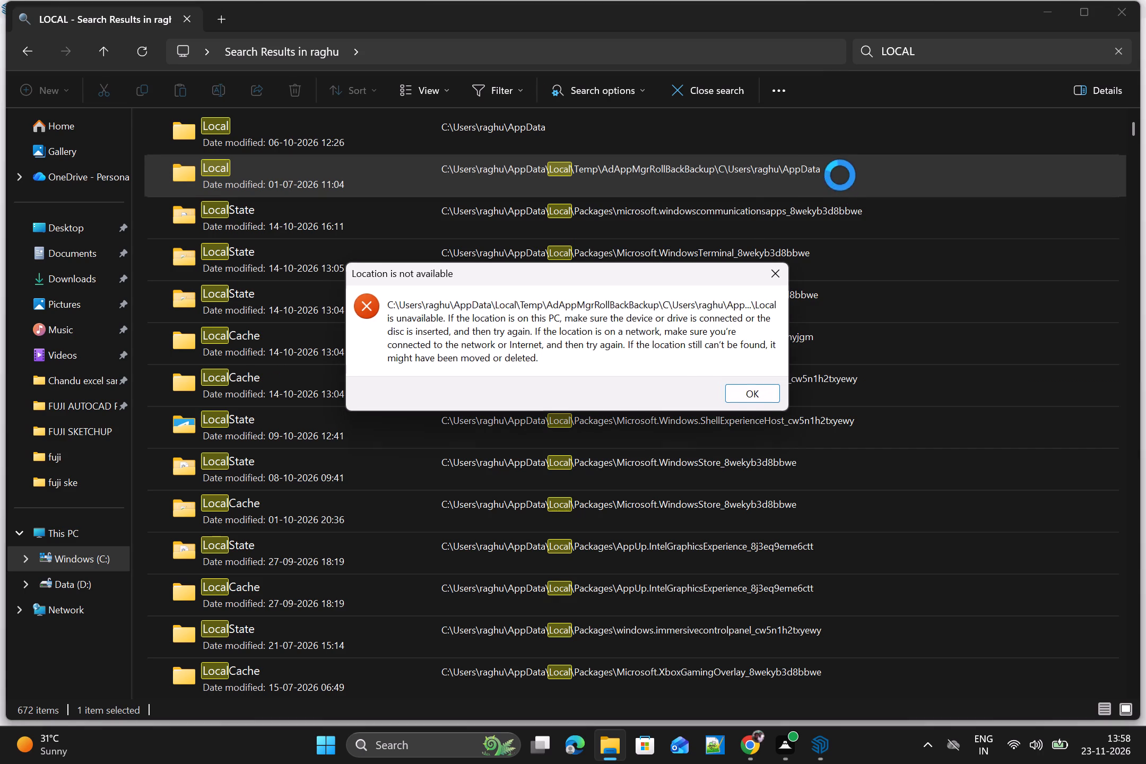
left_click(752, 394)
Open the Local folder of the profile's AppData and go to Autodesk, AutoCAD 2024, R24.3, enu.
double_click(597, 131)
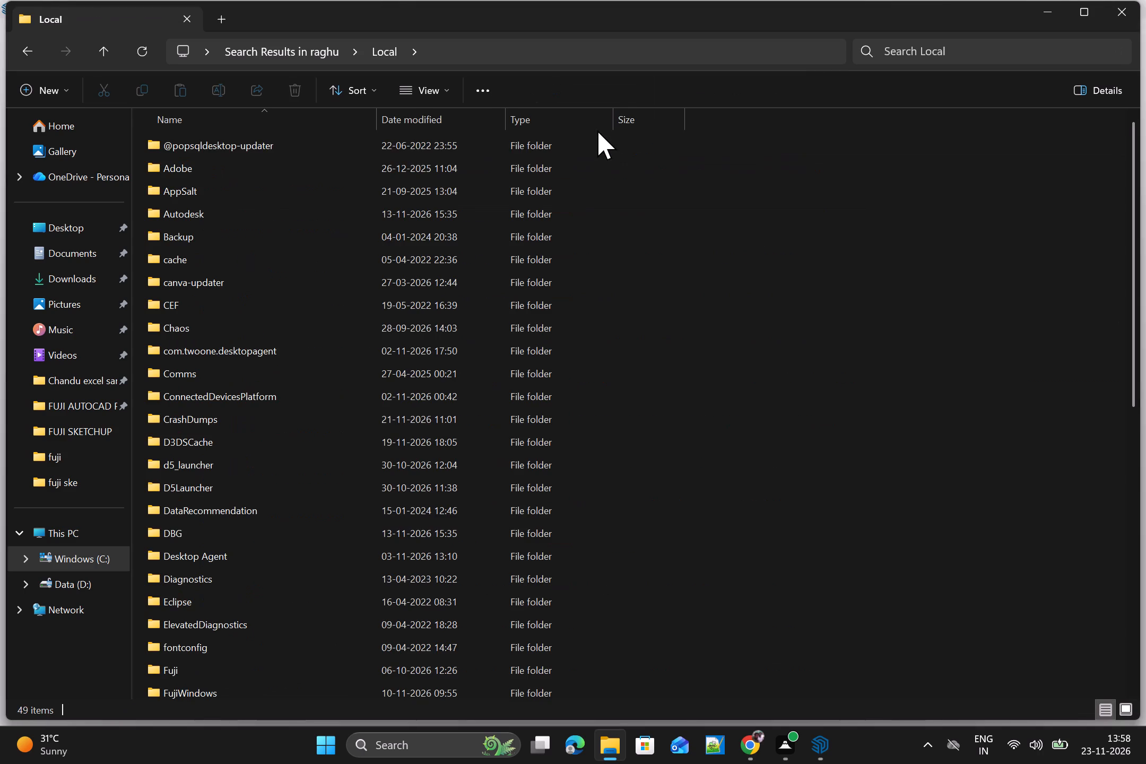
double_click(214, 214)
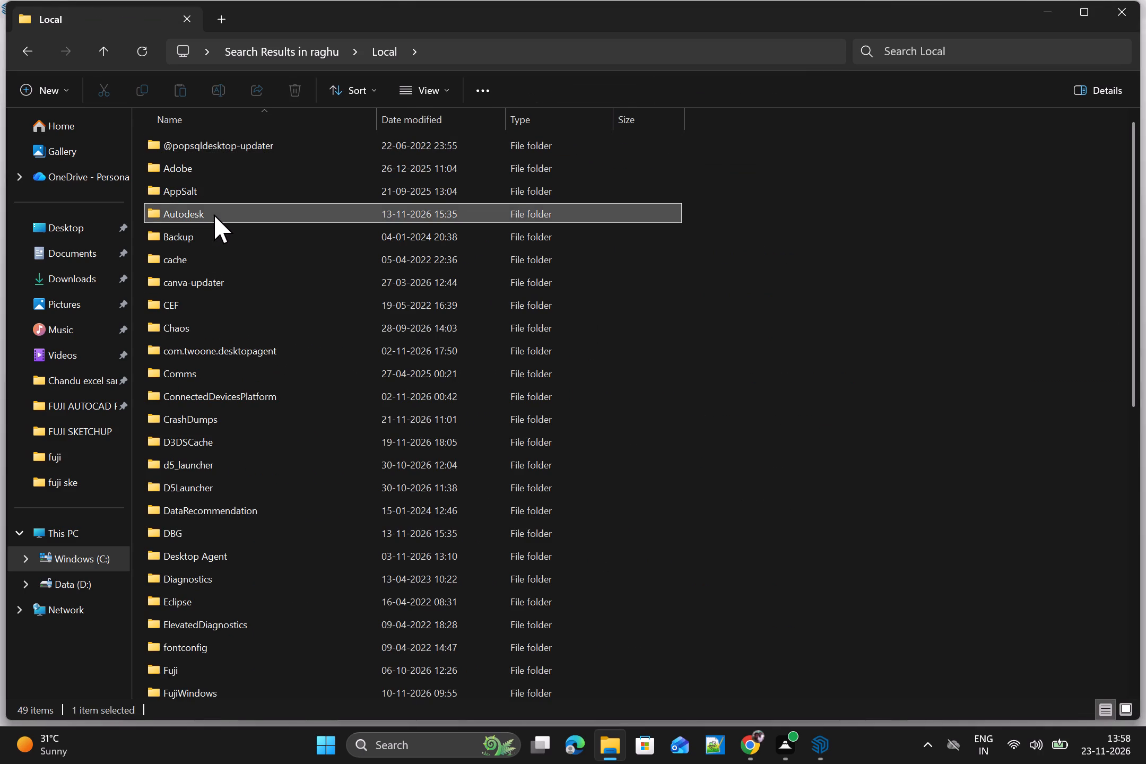
double_click(230, 172)
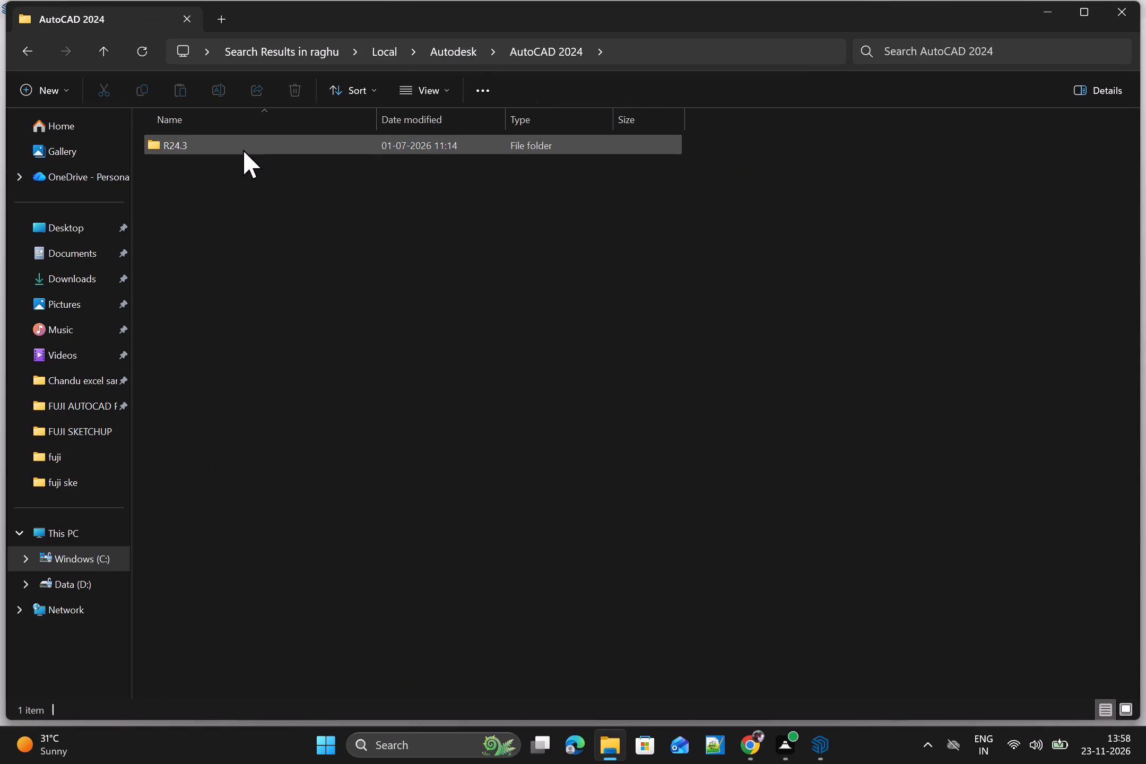
triple_click(243, 150)
left_click(243, 150)
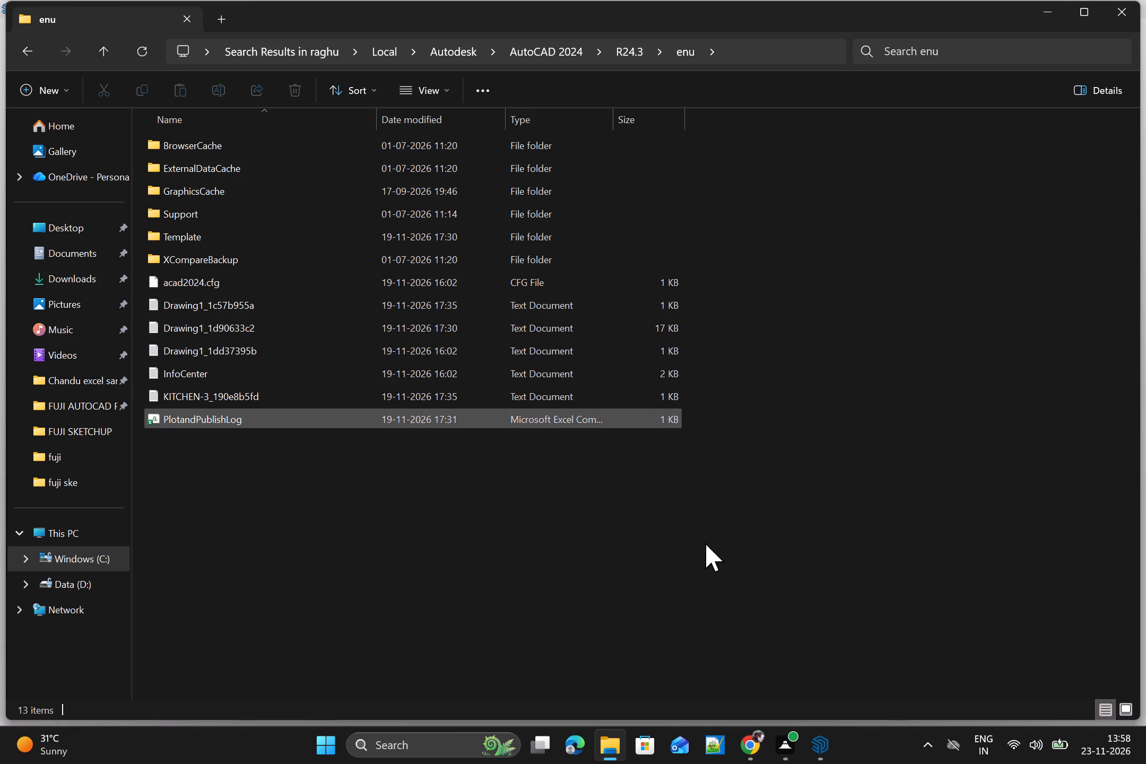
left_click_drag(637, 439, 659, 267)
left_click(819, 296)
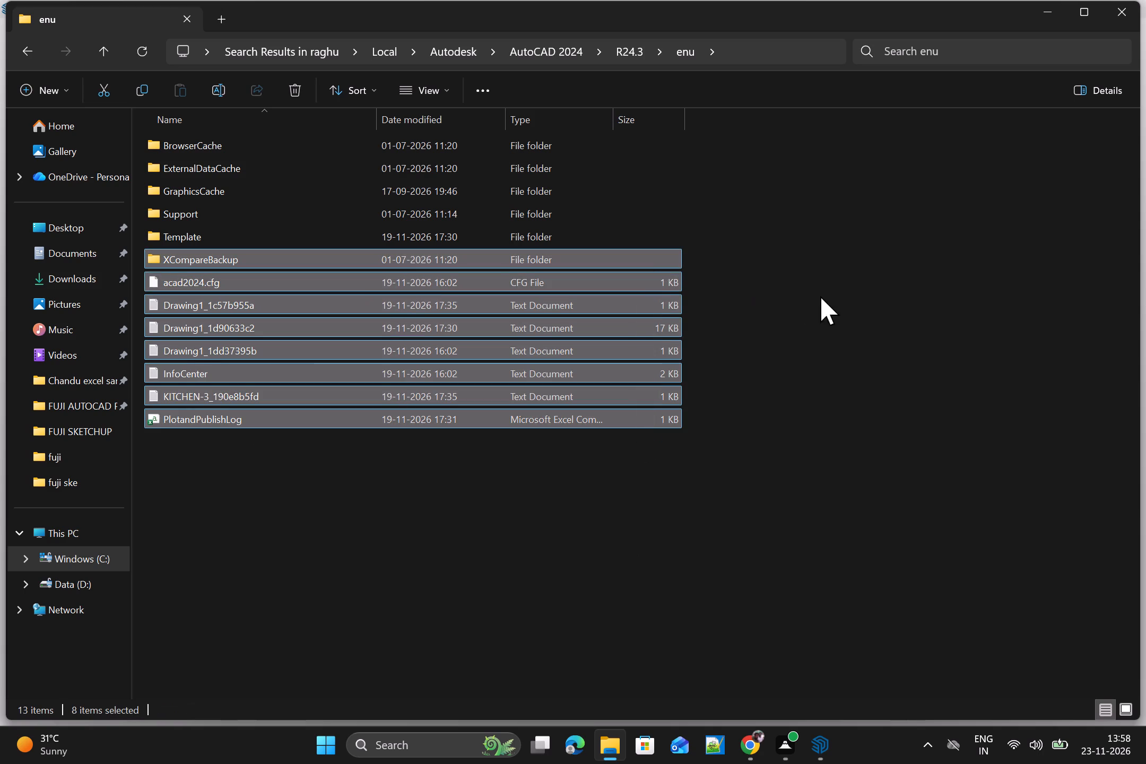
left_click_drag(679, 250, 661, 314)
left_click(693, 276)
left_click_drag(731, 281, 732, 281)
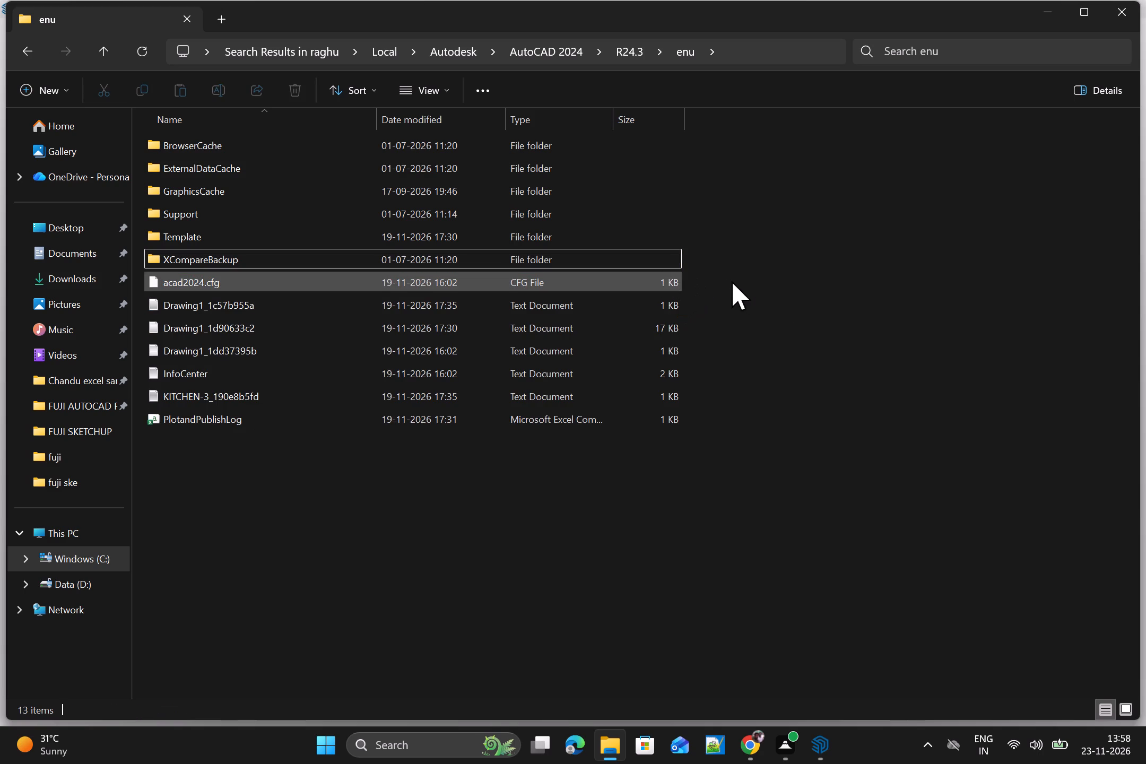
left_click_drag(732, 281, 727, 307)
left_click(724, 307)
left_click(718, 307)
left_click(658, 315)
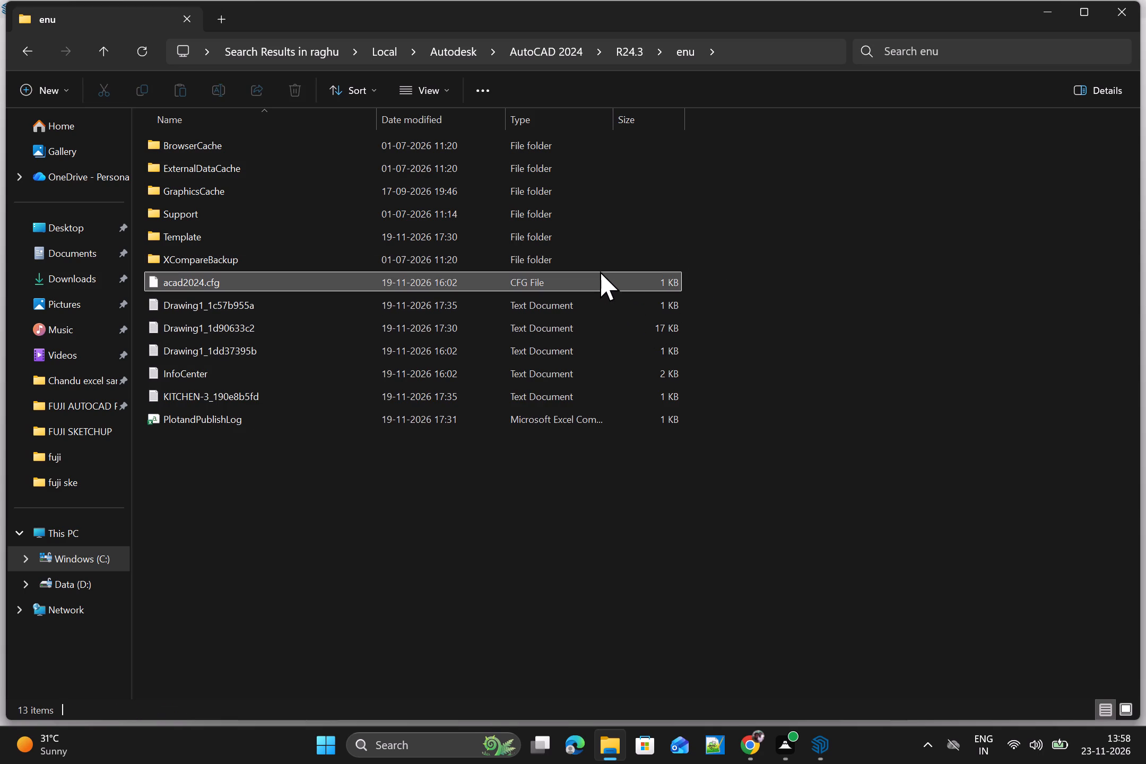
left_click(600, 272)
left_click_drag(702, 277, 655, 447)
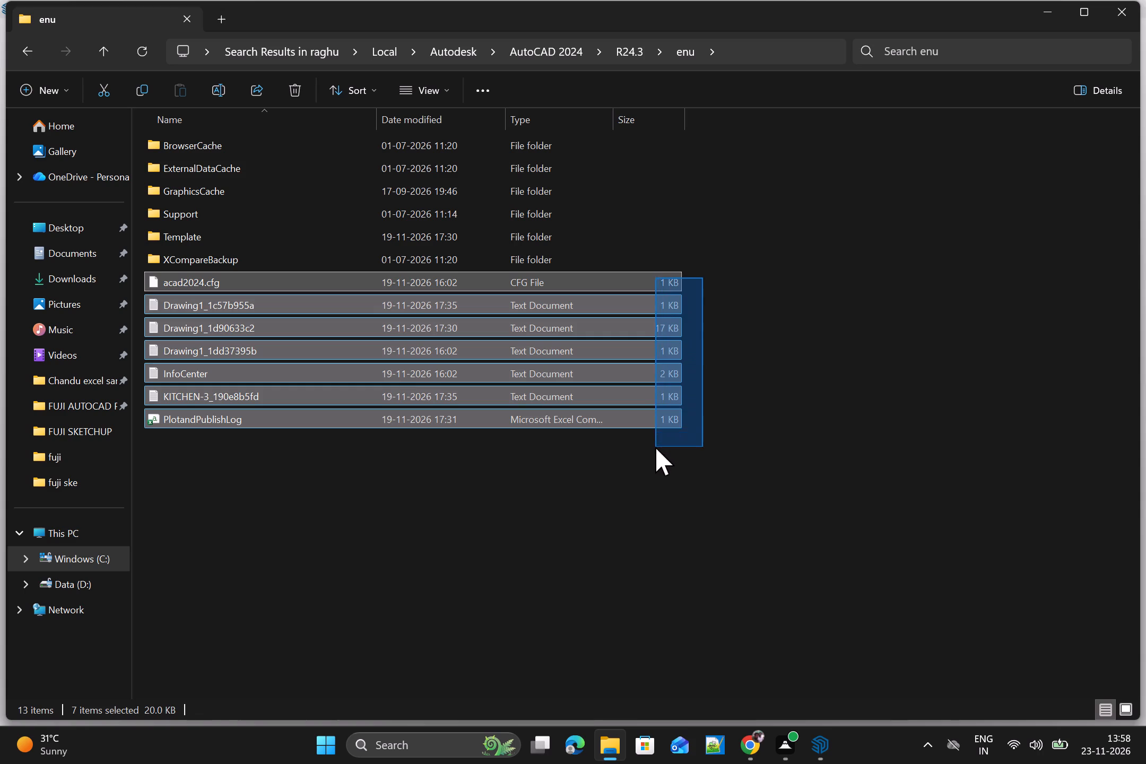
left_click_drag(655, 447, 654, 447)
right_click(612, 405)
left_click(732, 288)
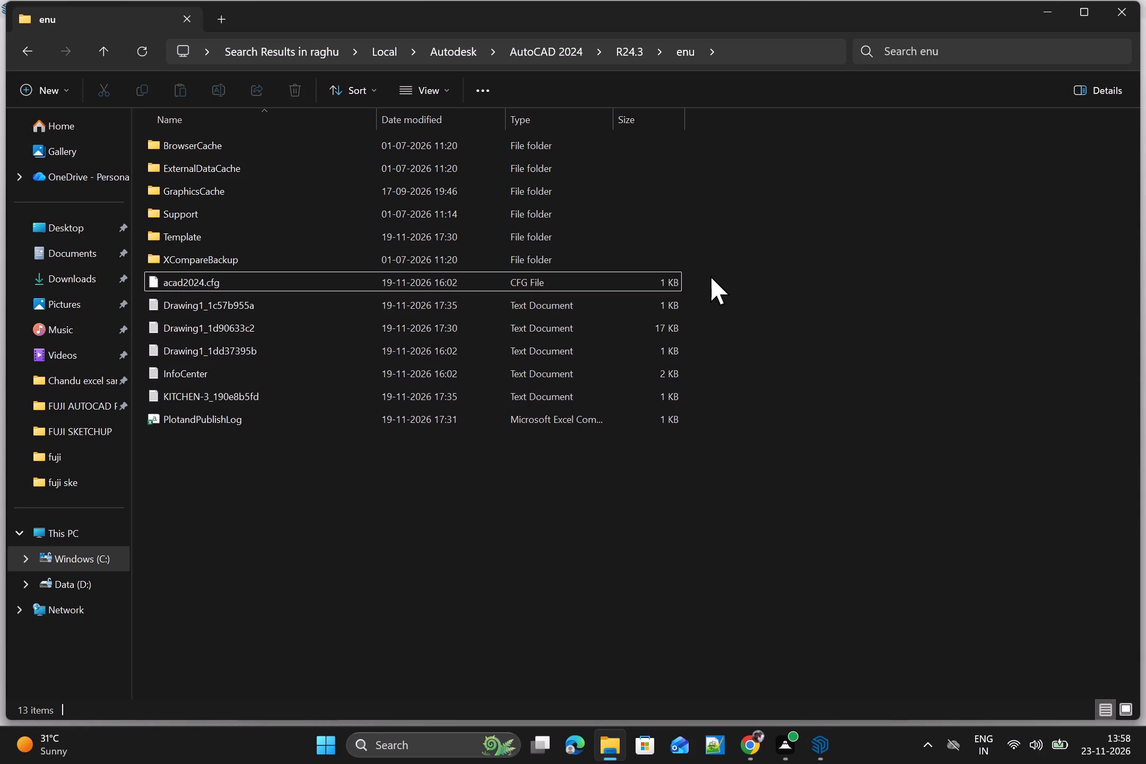
Delete the seven loose files from acad2024.cfg to PlotandPublishLog in the enu folder, keeping its subfolders.
left_click_drag(708, 276, 630, 429)
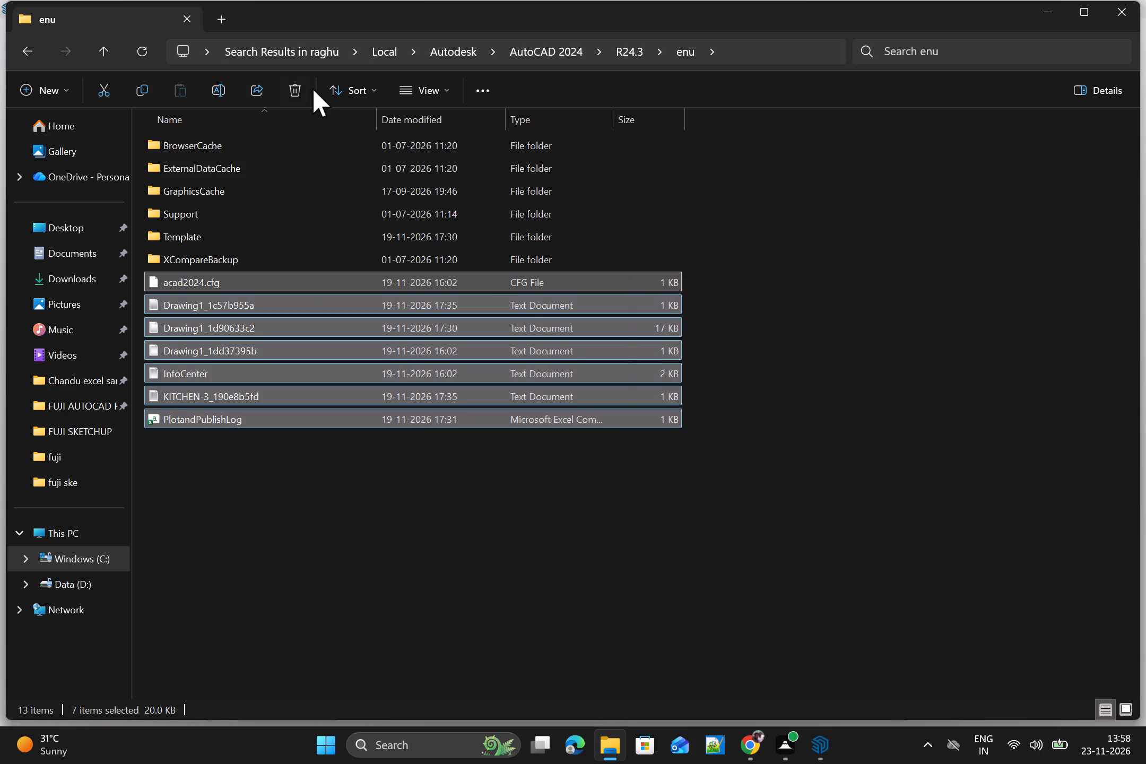
left_click(292, 87)
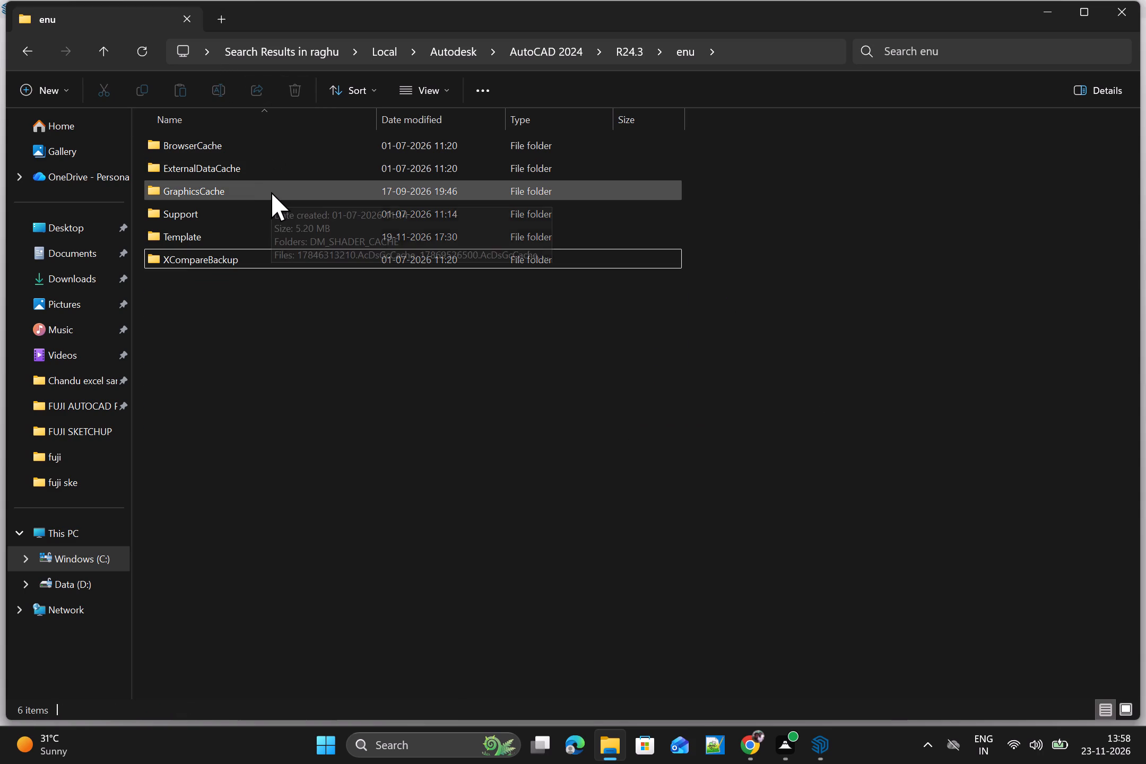
Check the BrowserCache folder inside enu and go back up to the AutoCAD 2024 folder.
left_click(271, 146)
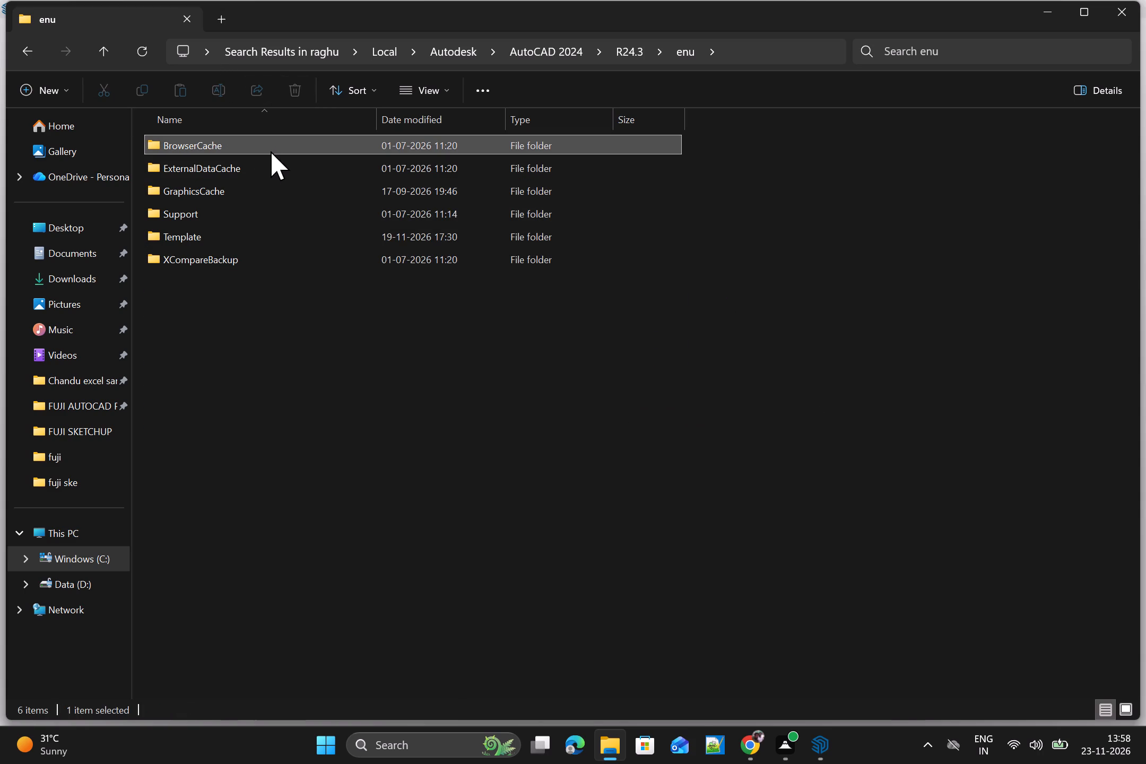
double_click(271, 152)
left_click(108, 55)
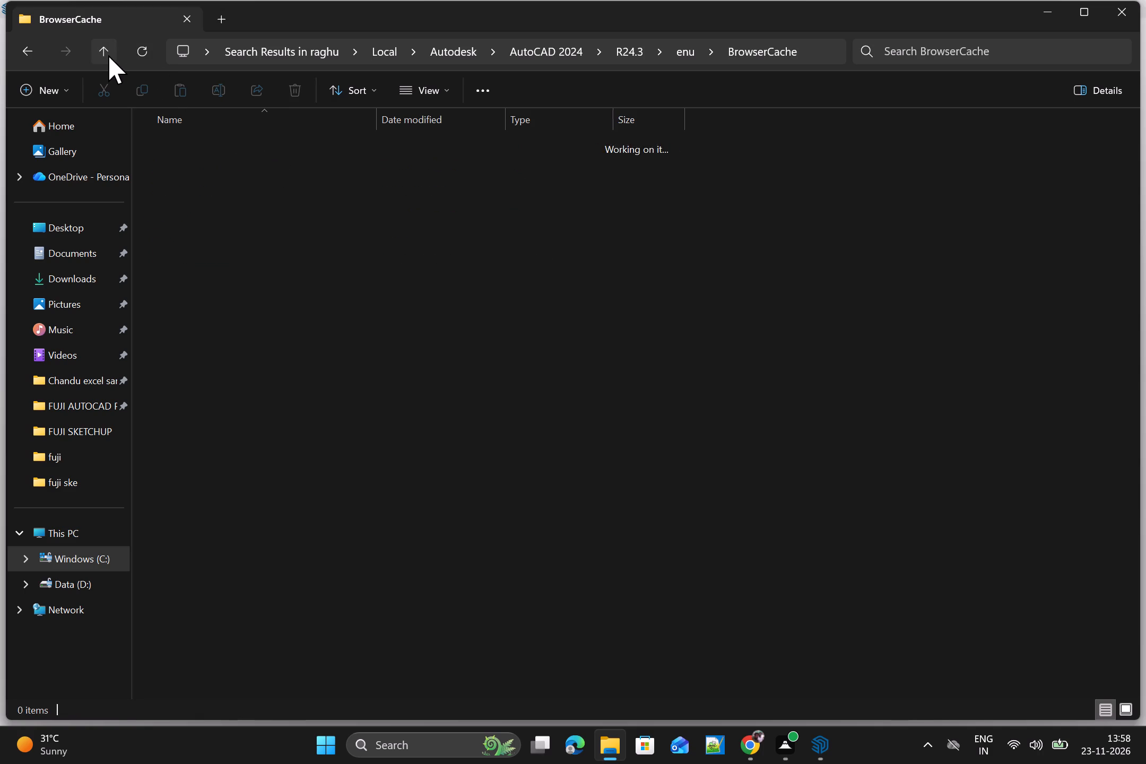
left_click(108, 55)
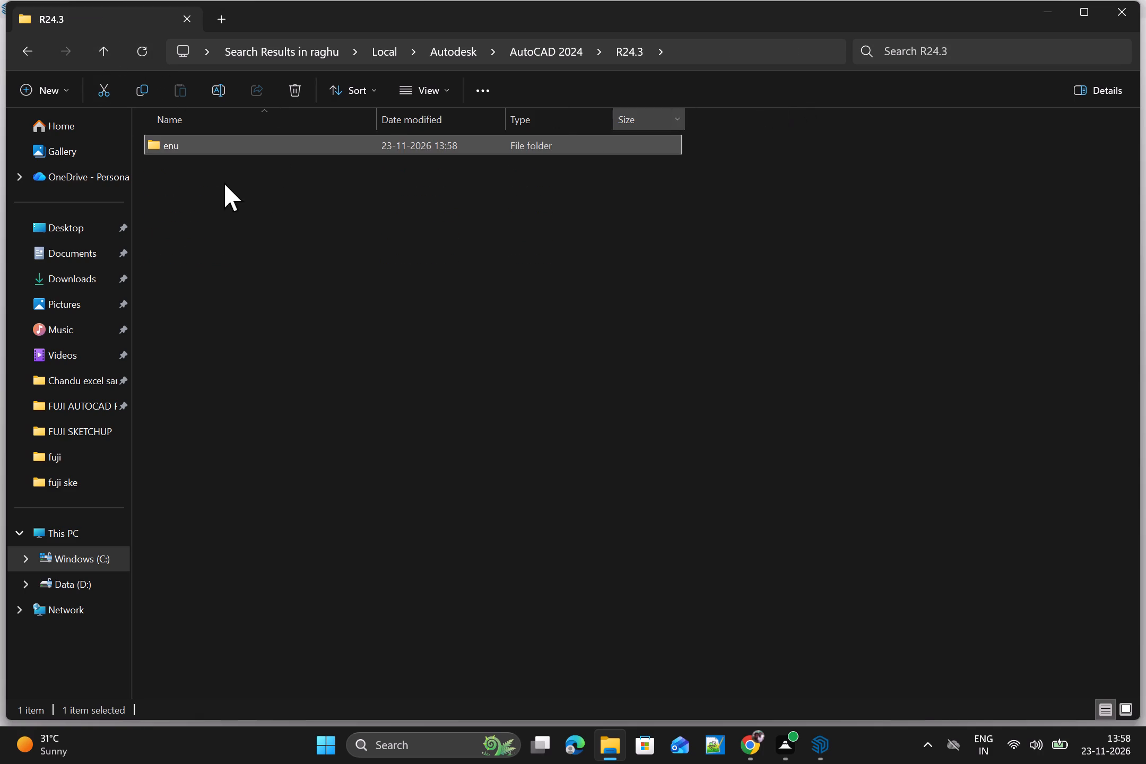
left_click(107, 53)
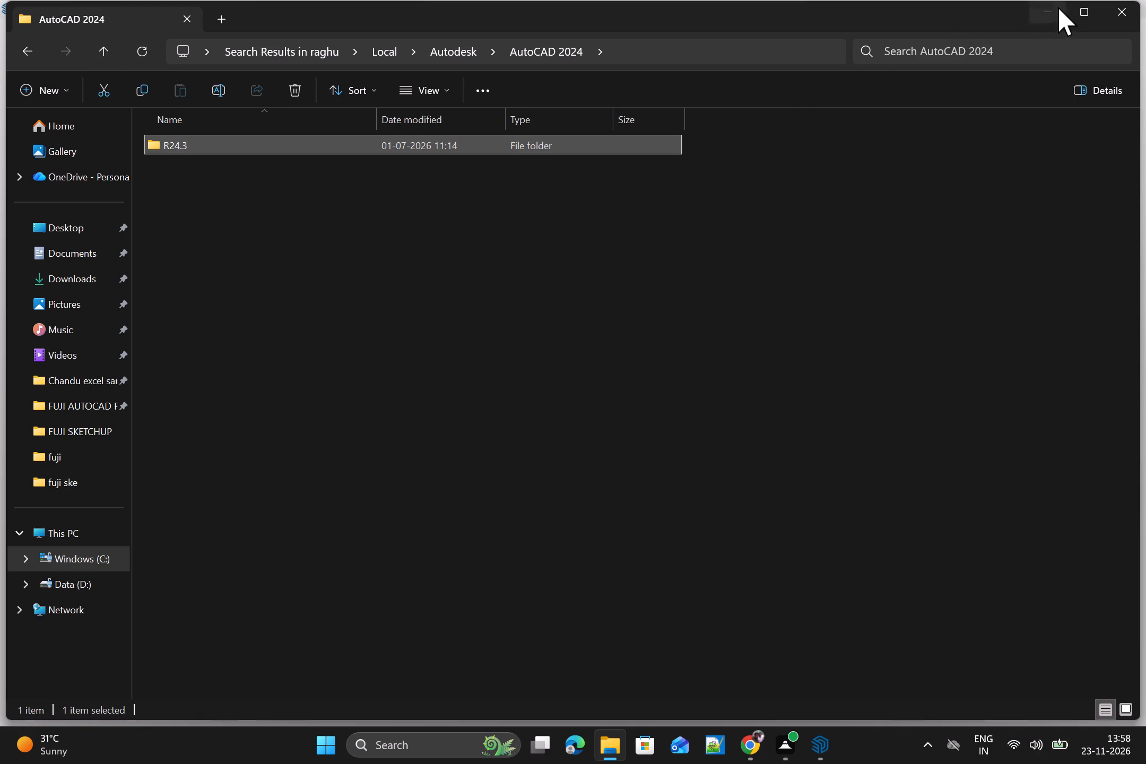
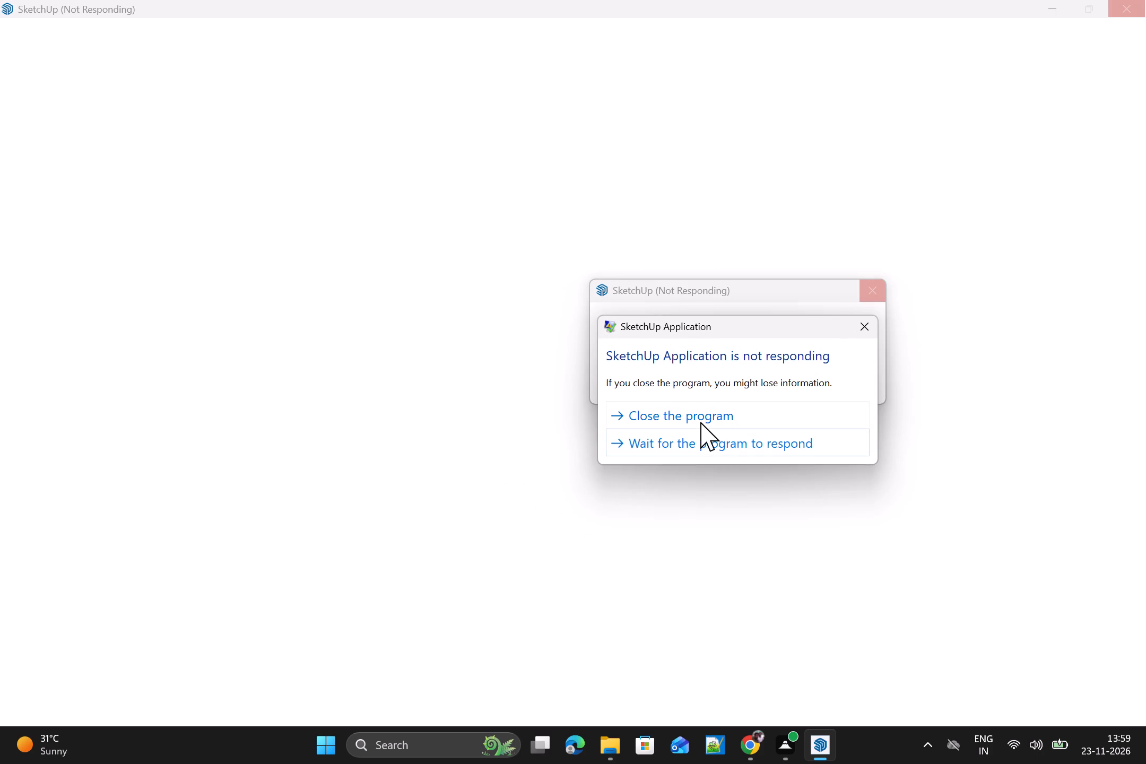
Close the unresponsive SketchUp application instead of waiting for it to respond.
left_click(700, 415)
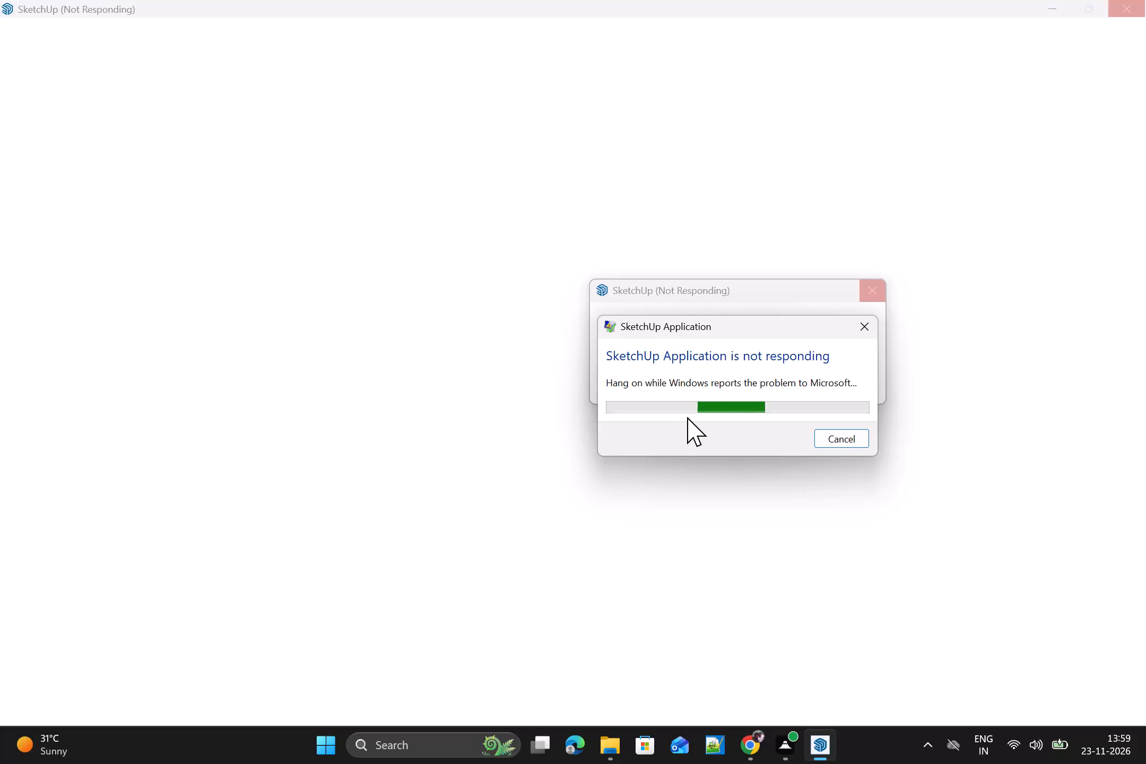
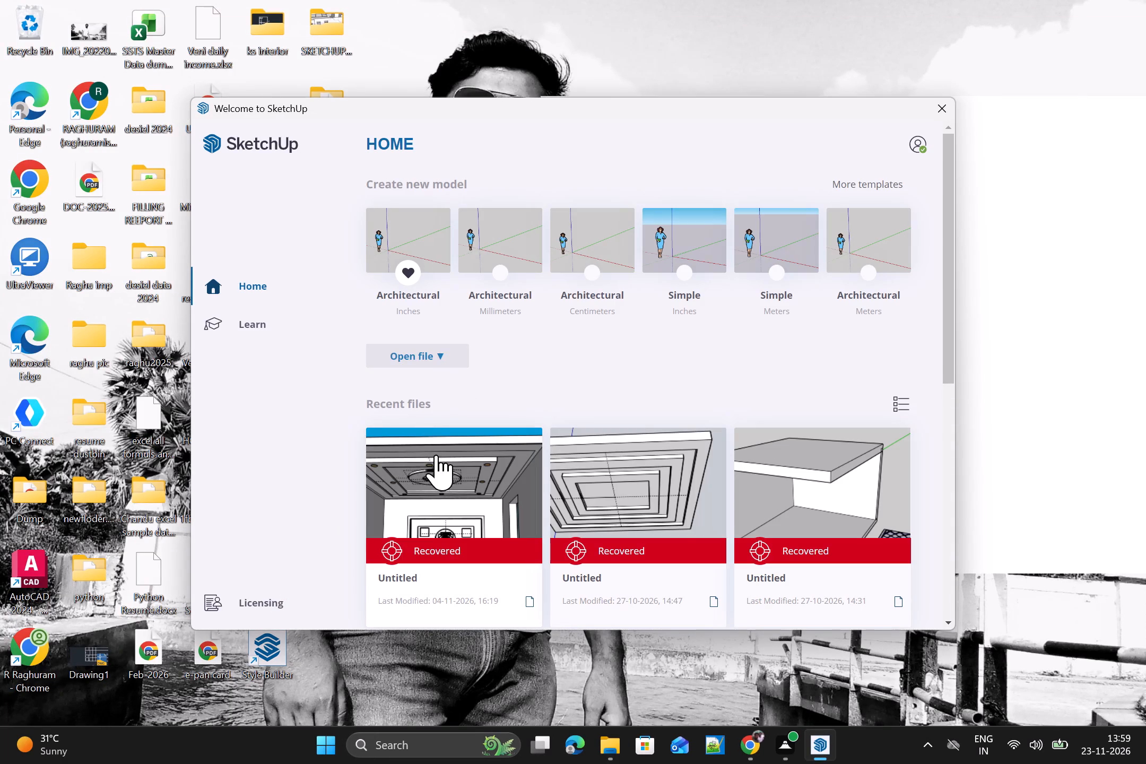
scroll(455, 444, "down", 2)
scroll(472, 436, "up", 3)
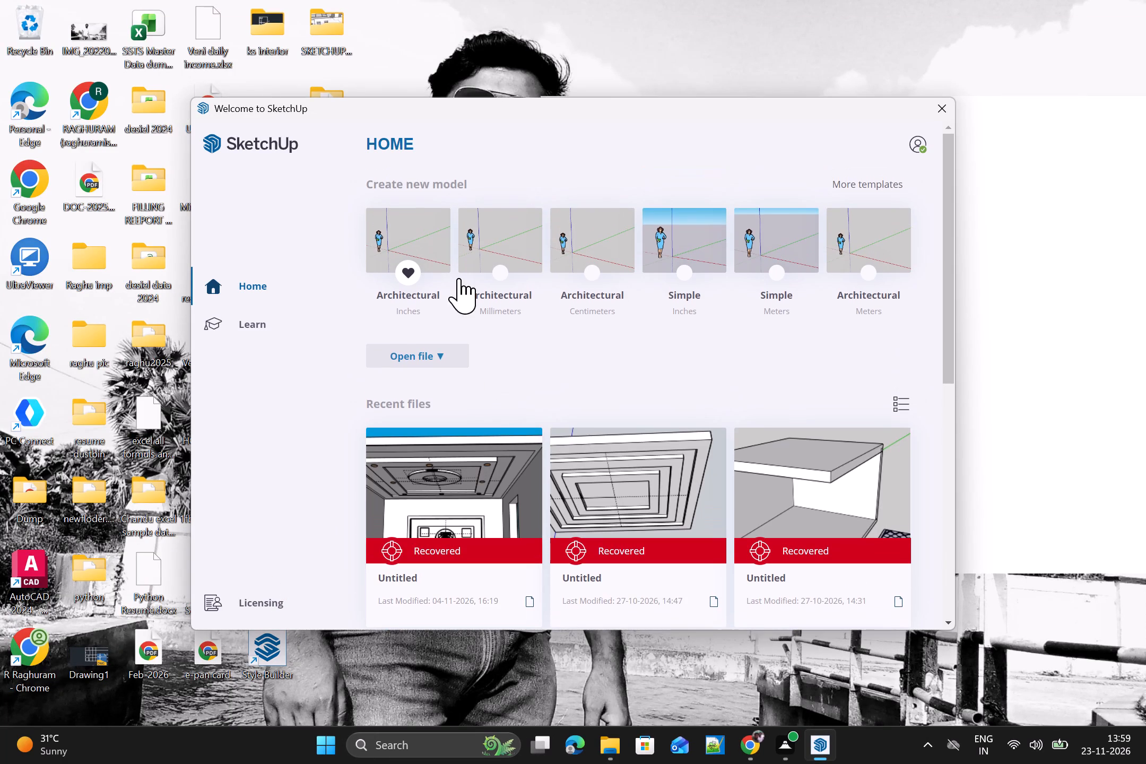
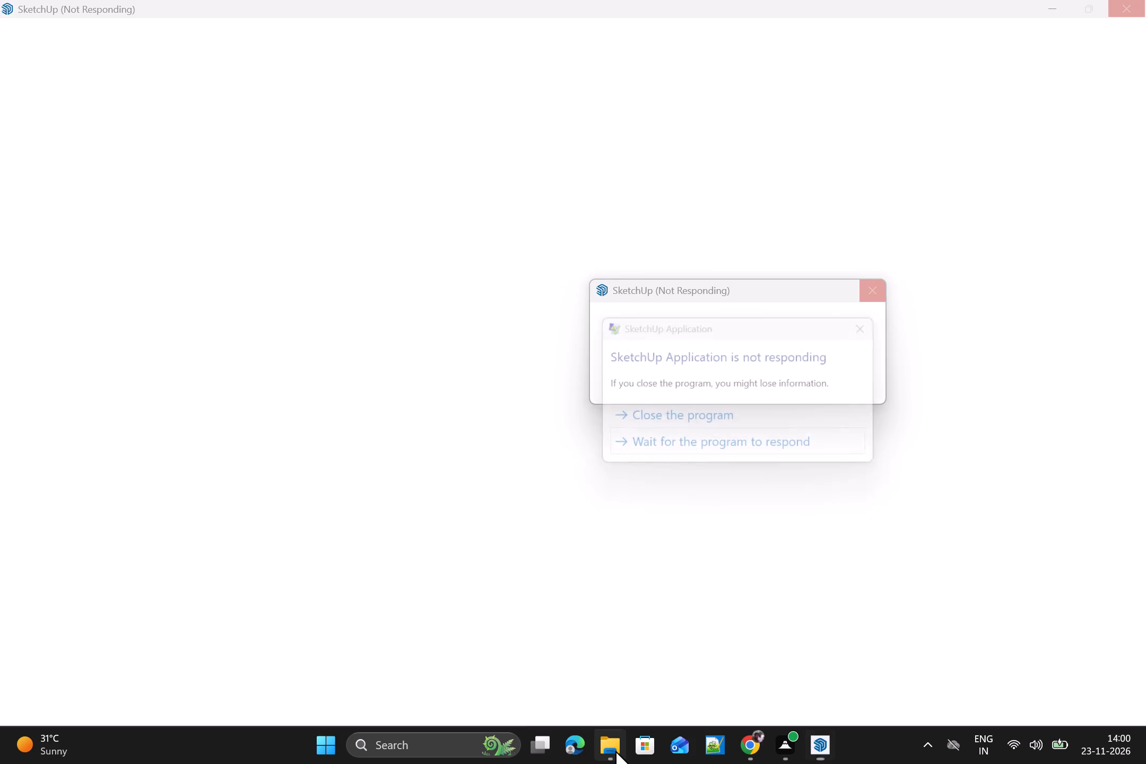
Switch to File Explorer and check drive C:'s contents and free space, and the Downloads folder.
left_click(615, 751)
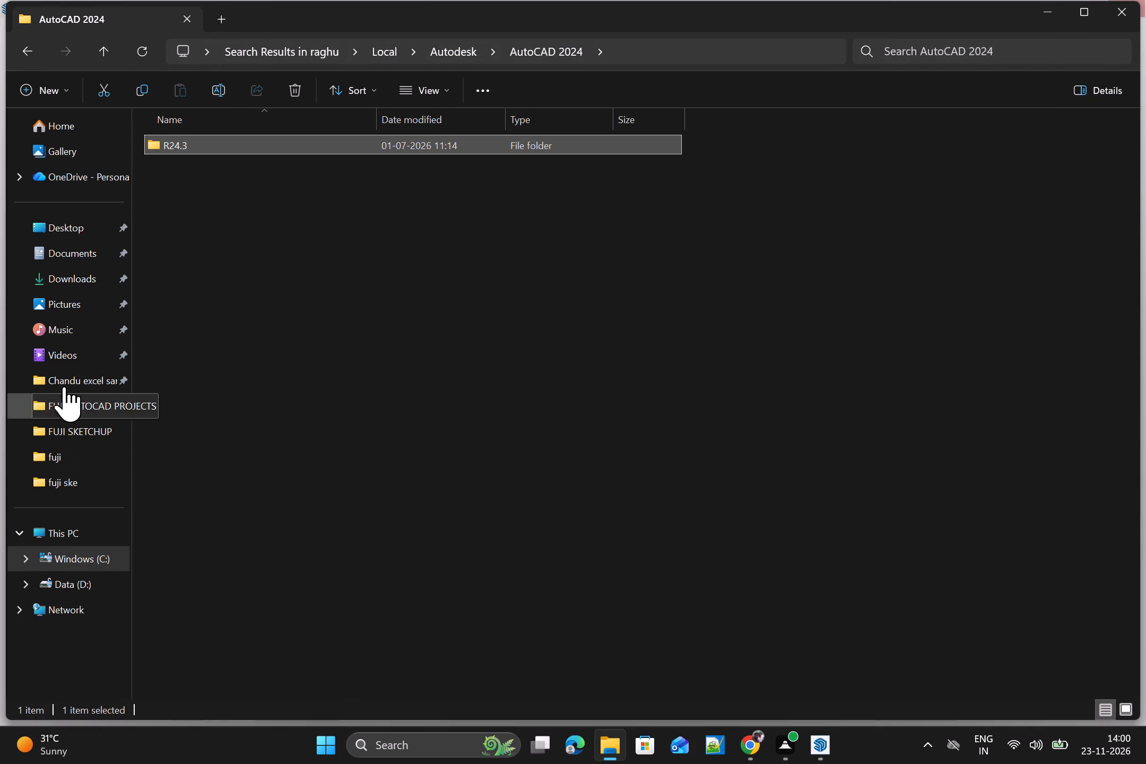
left_click(74, 537)
left_click(72, 560)
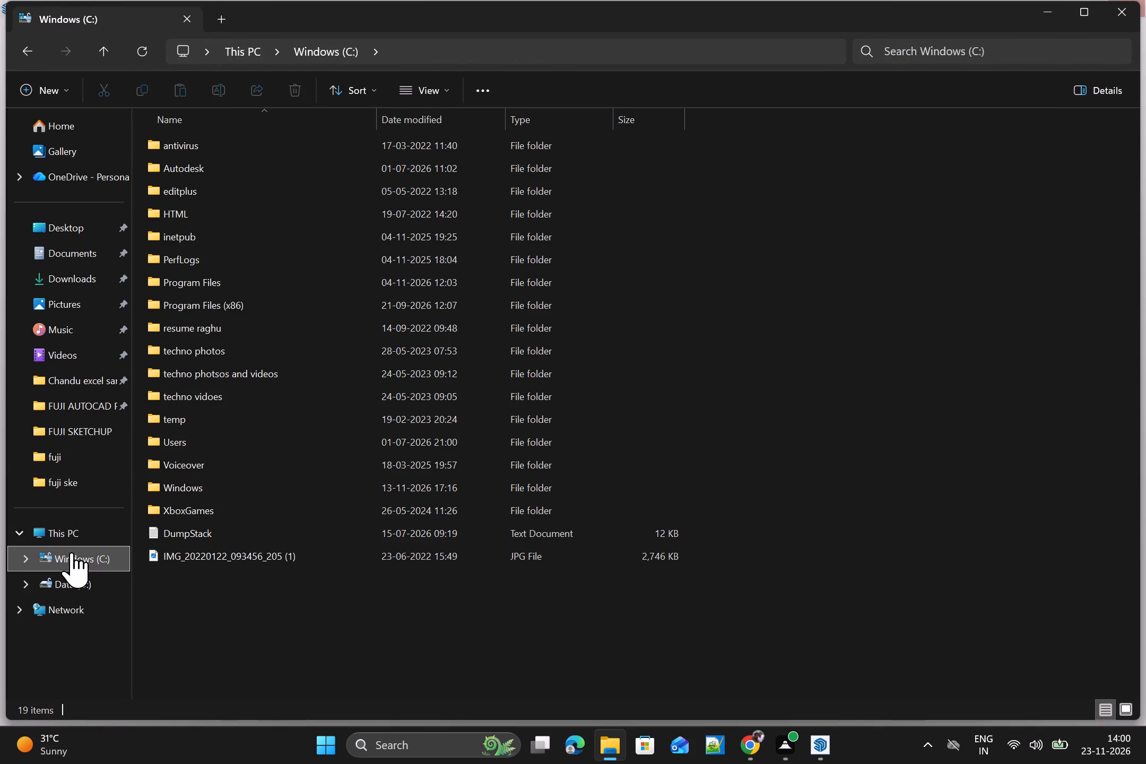
left_click(101, 49)
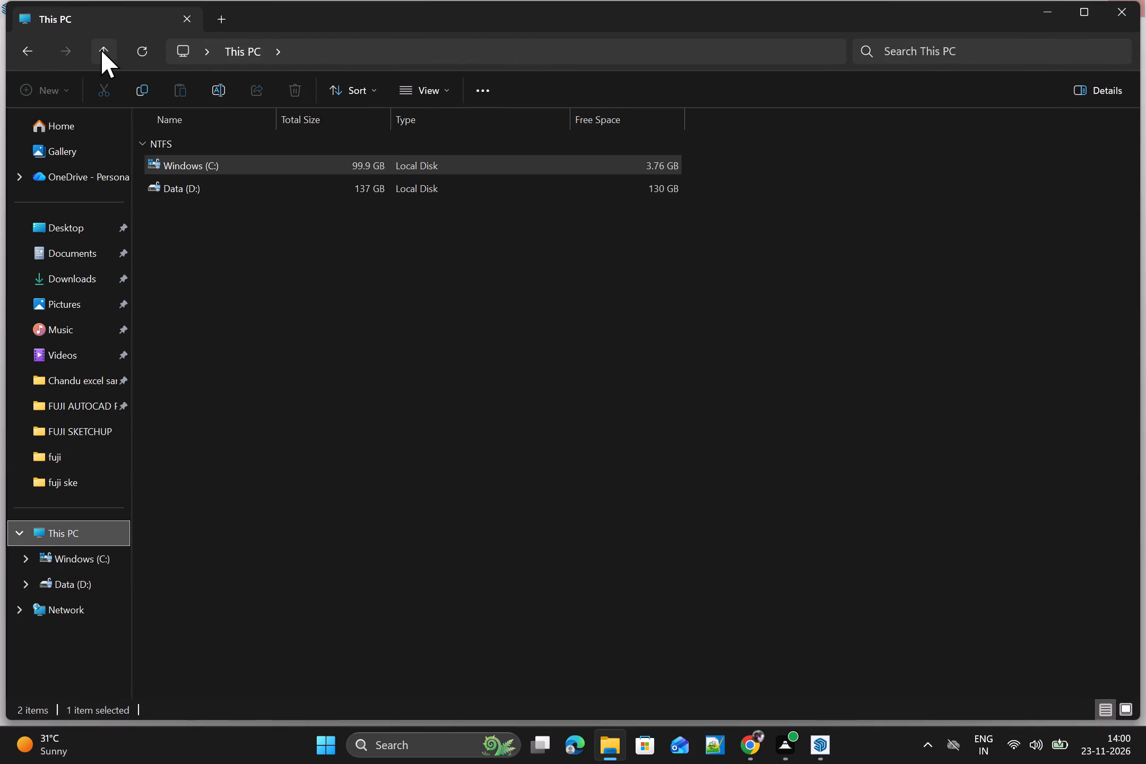
left_click(61, 274)
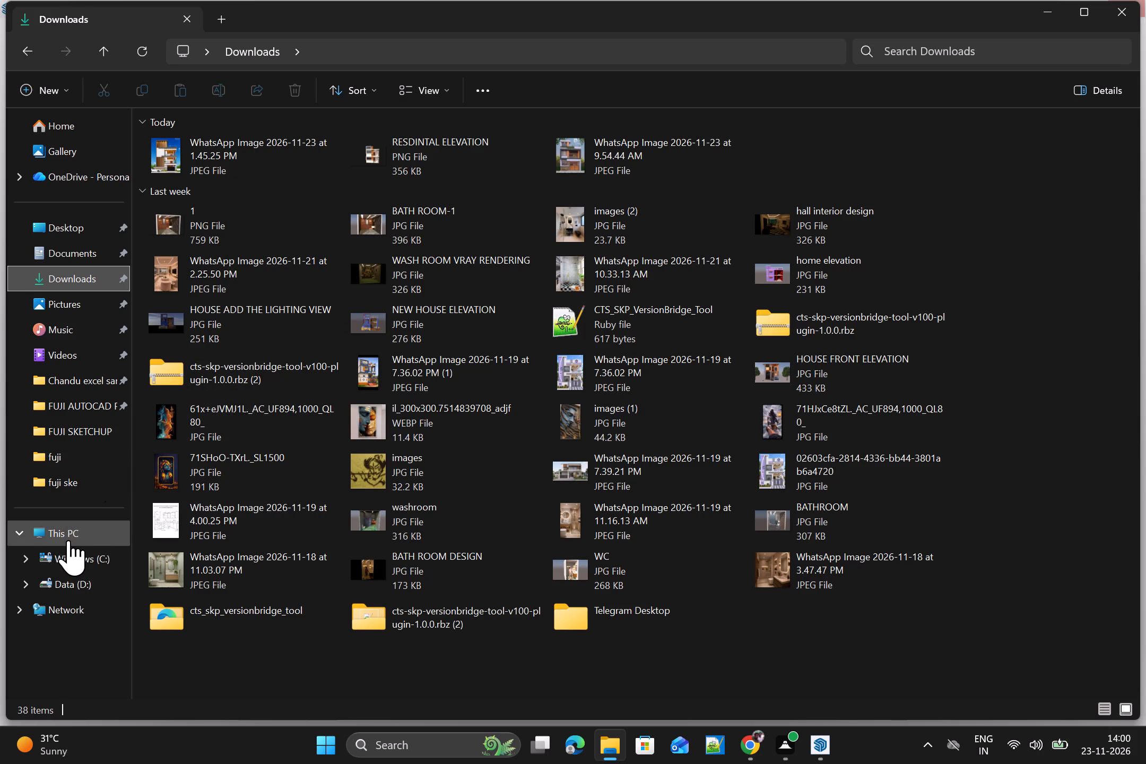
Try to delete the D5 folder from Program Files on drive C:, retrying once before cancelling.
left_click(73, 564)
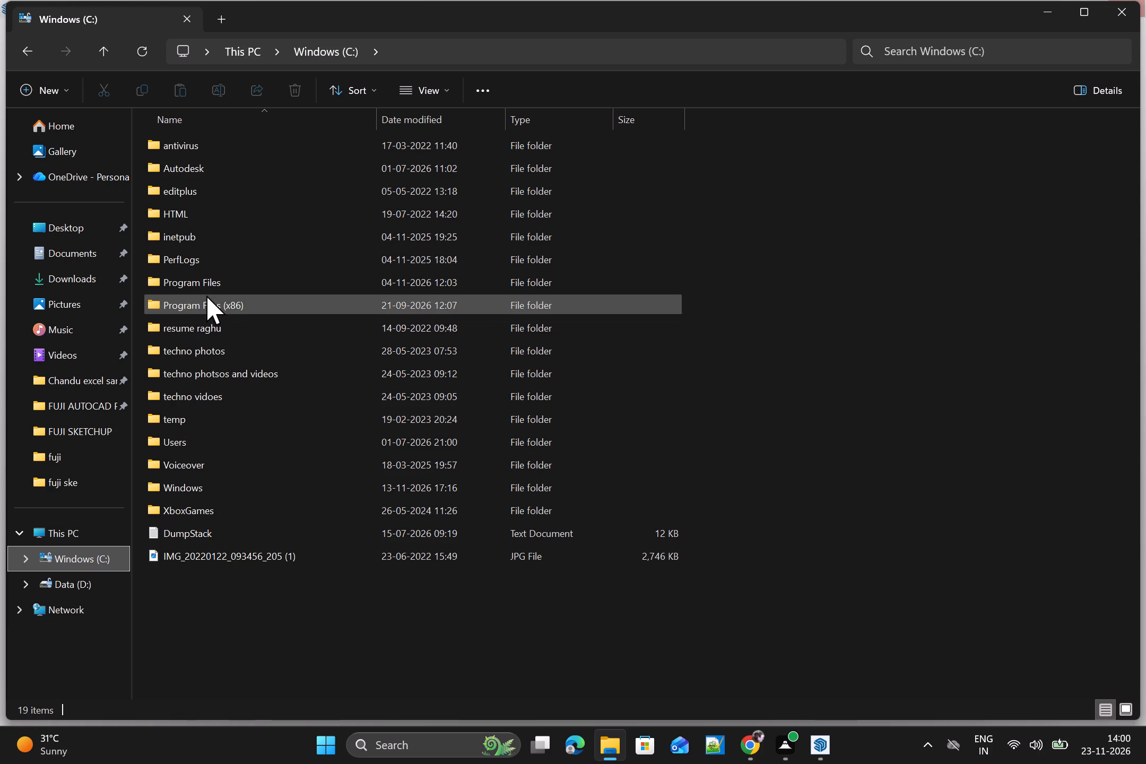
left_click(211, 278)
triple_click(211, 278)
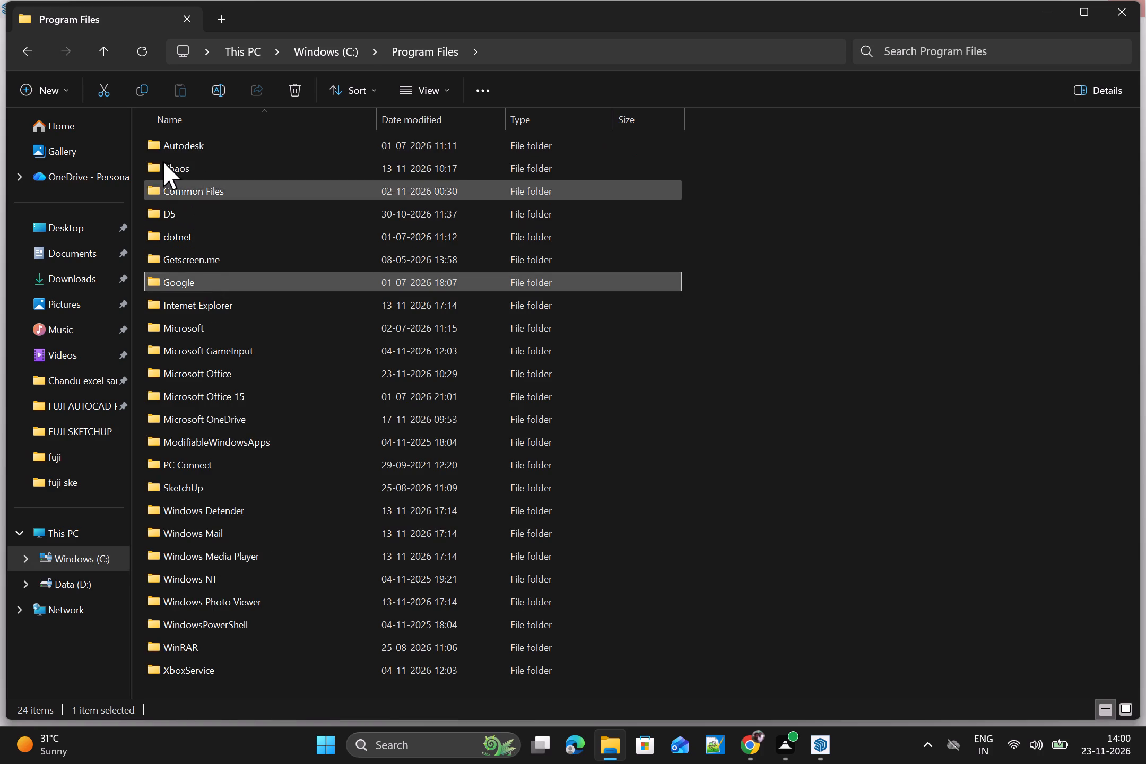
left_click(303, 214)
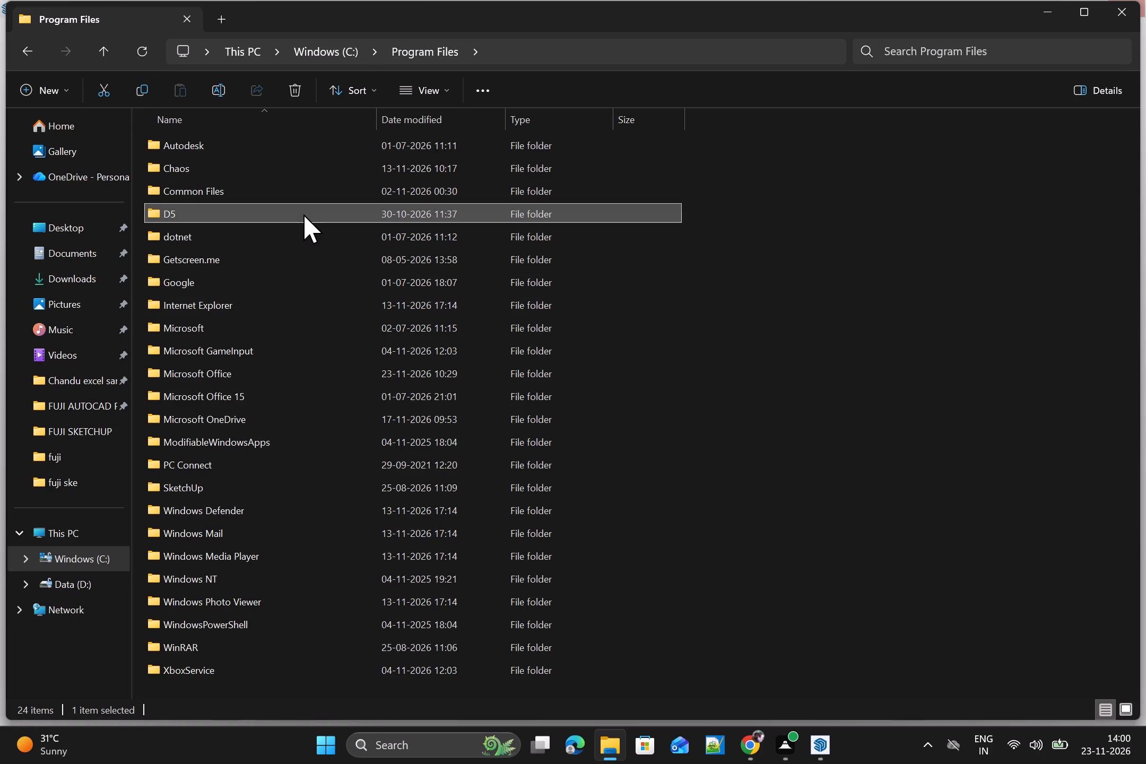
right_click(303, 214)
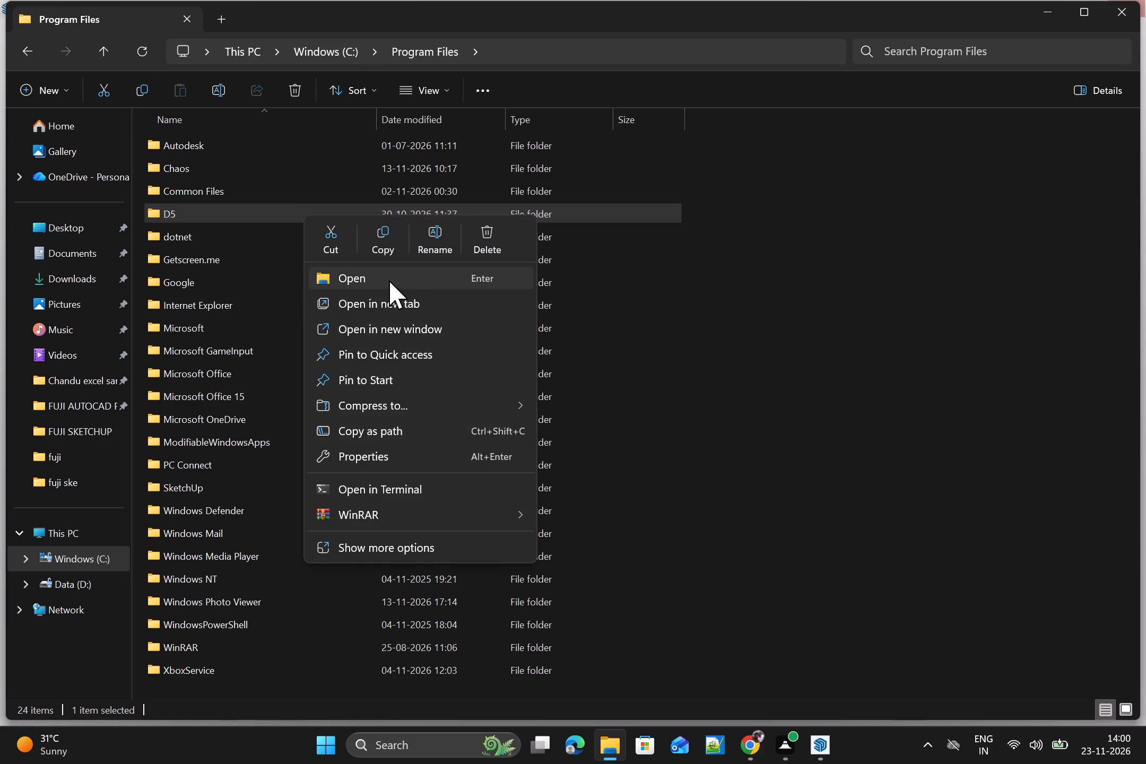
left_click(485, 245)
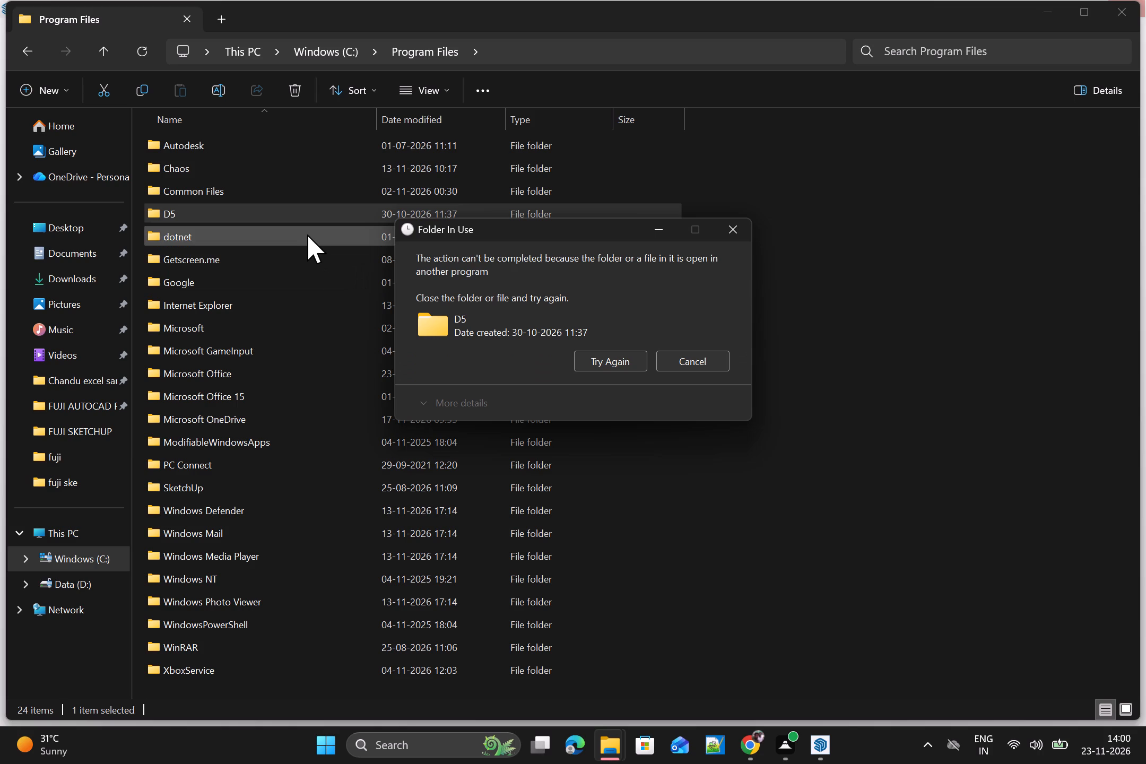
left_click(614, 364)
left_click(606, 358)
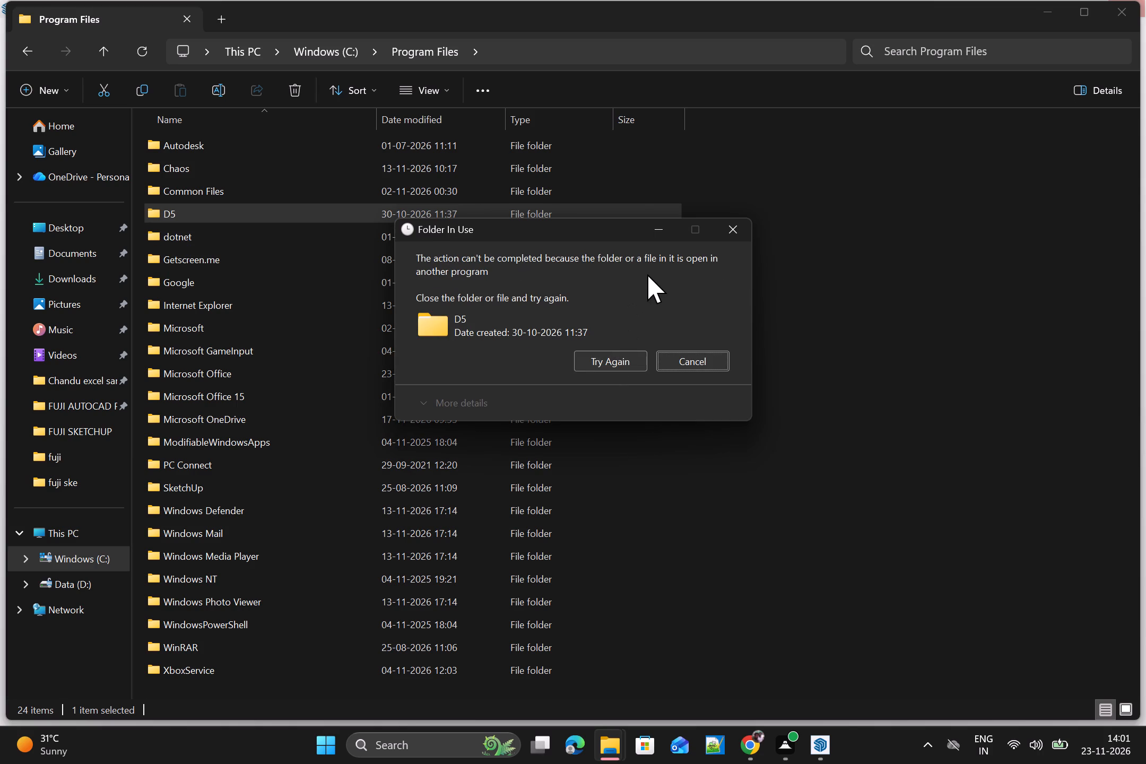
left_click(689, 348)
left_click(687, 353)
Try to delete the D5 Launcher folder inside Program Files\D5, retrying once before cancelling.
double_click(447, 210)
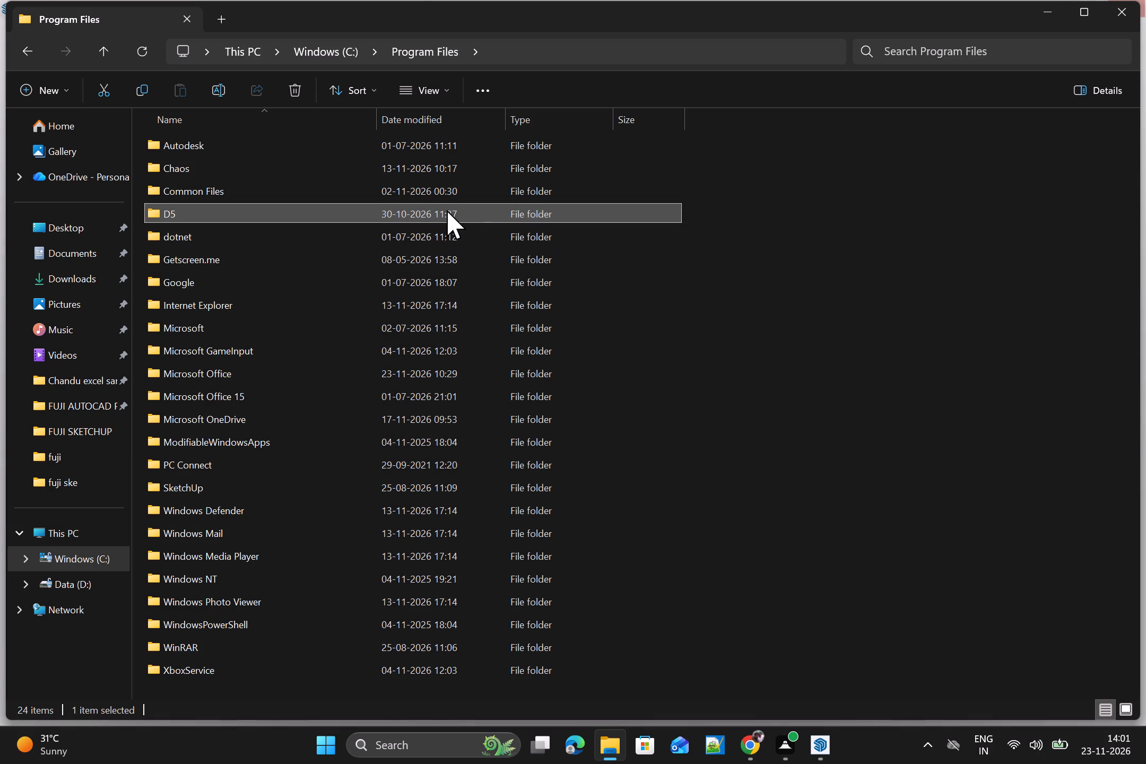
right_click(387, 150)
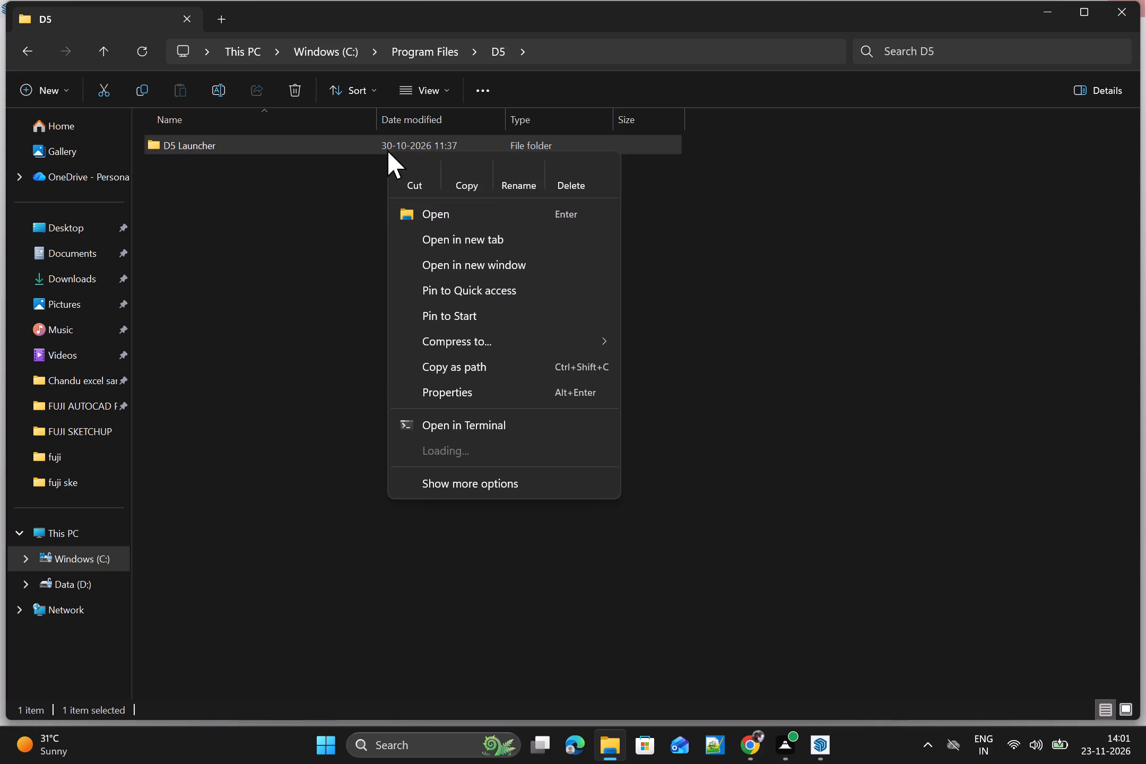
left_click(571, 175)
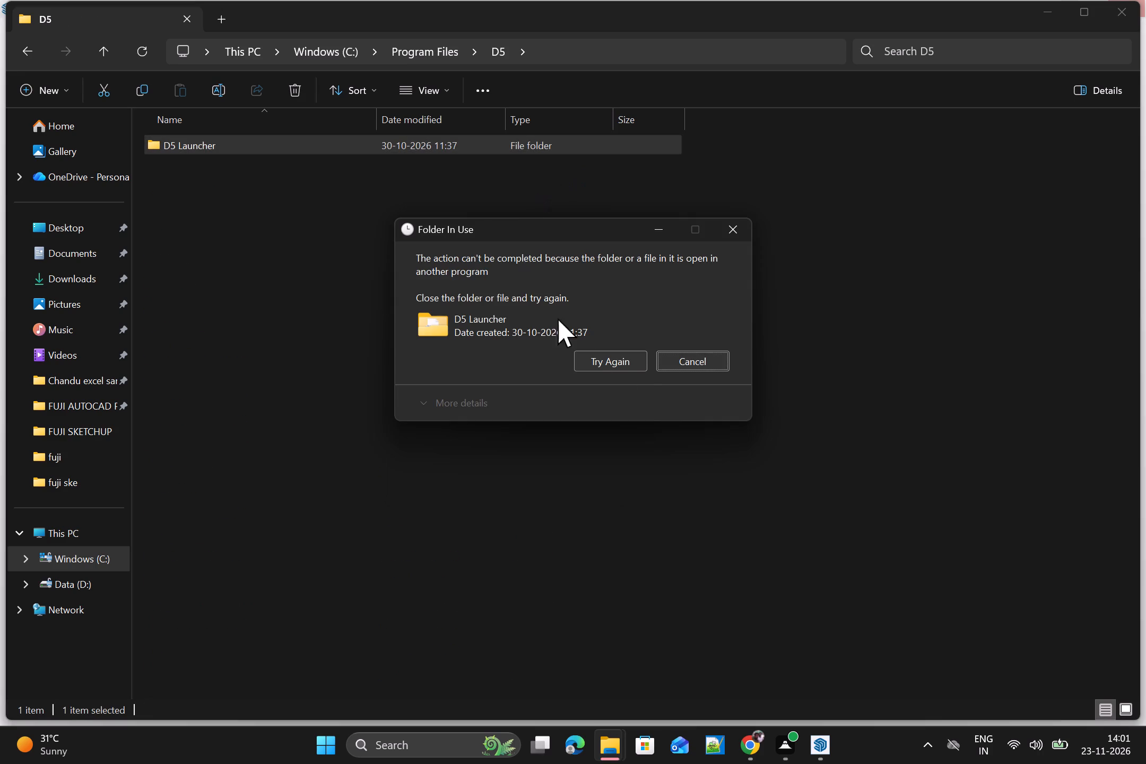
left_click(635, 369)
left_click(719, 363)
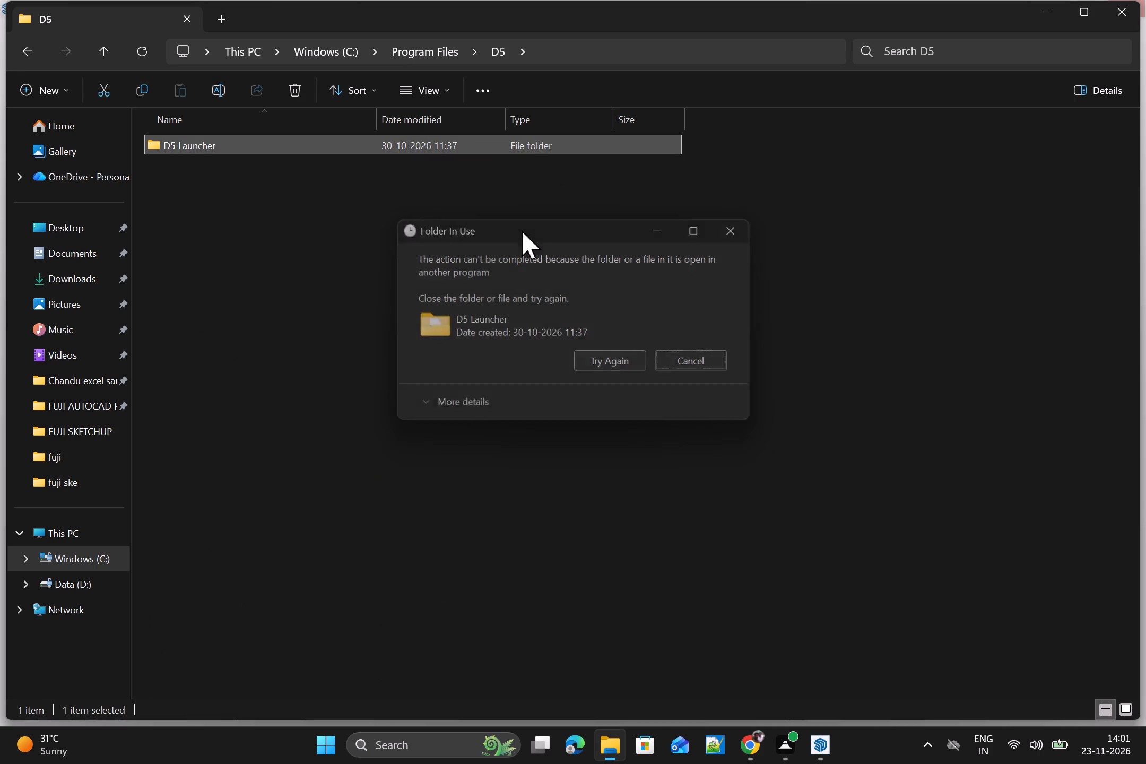
Look through the files and subfolders inside the D5 Launcher folder.
double_click(474, 144)
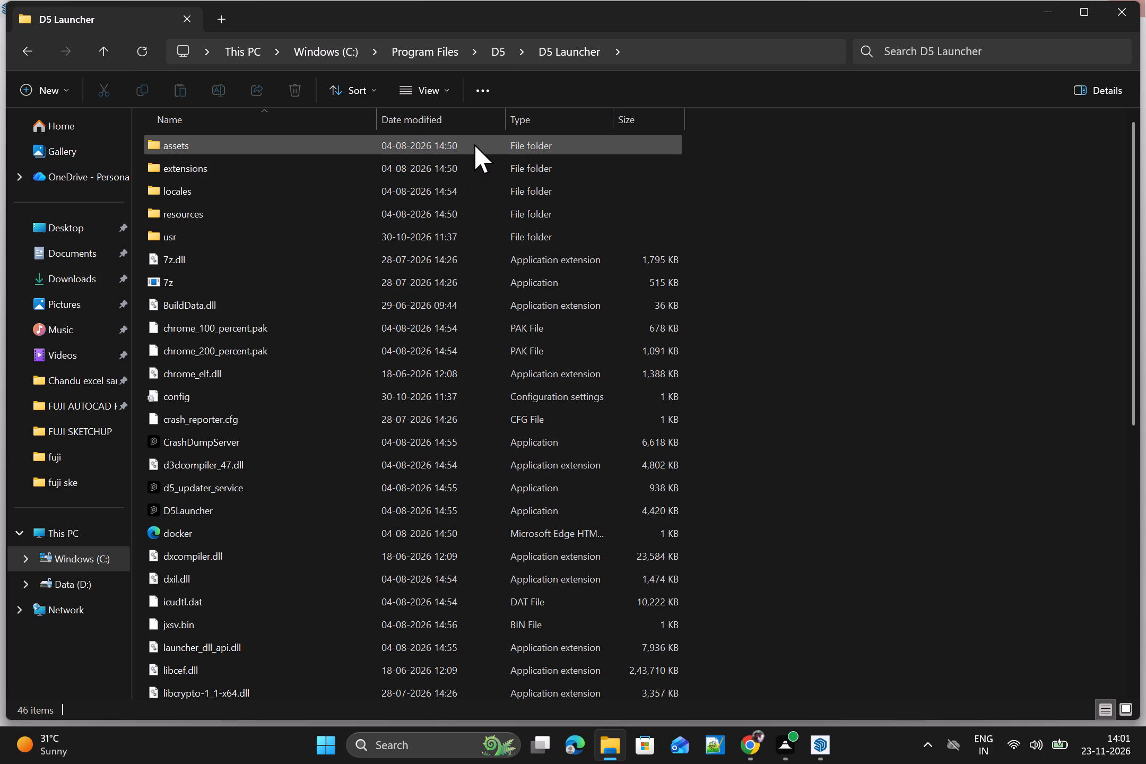
scroll(458, 289, "down", 1)
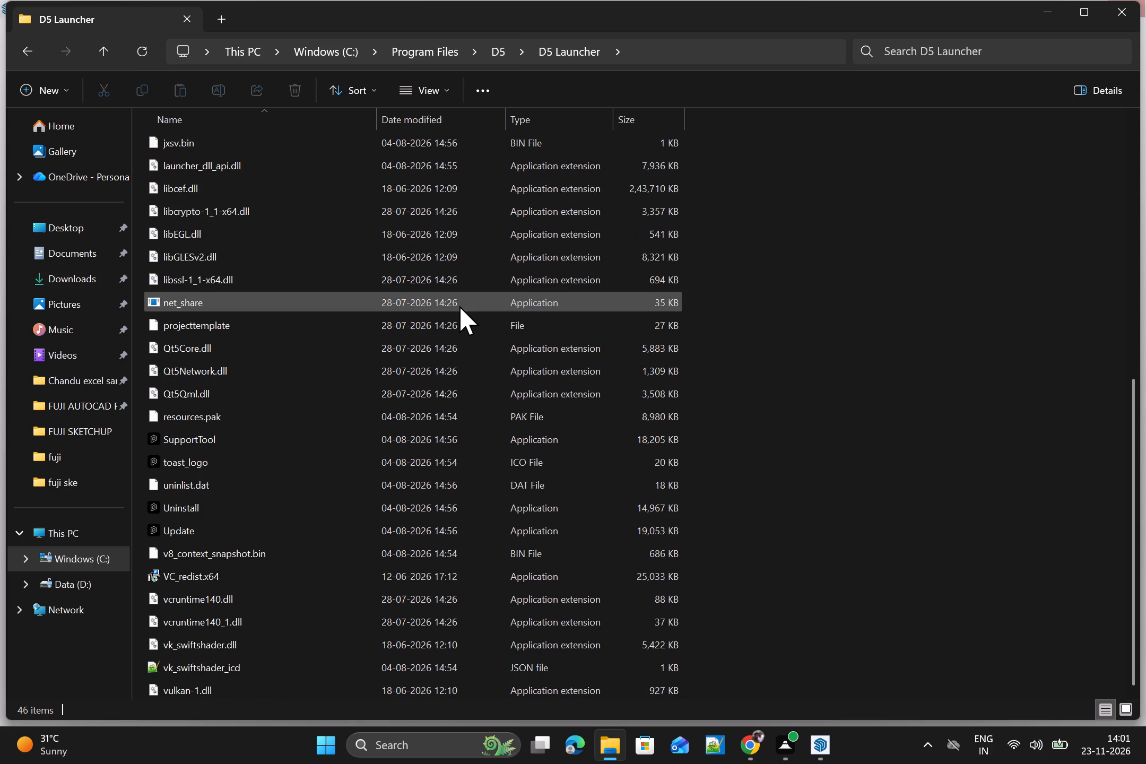
scroll(459, 306, "down", 2)
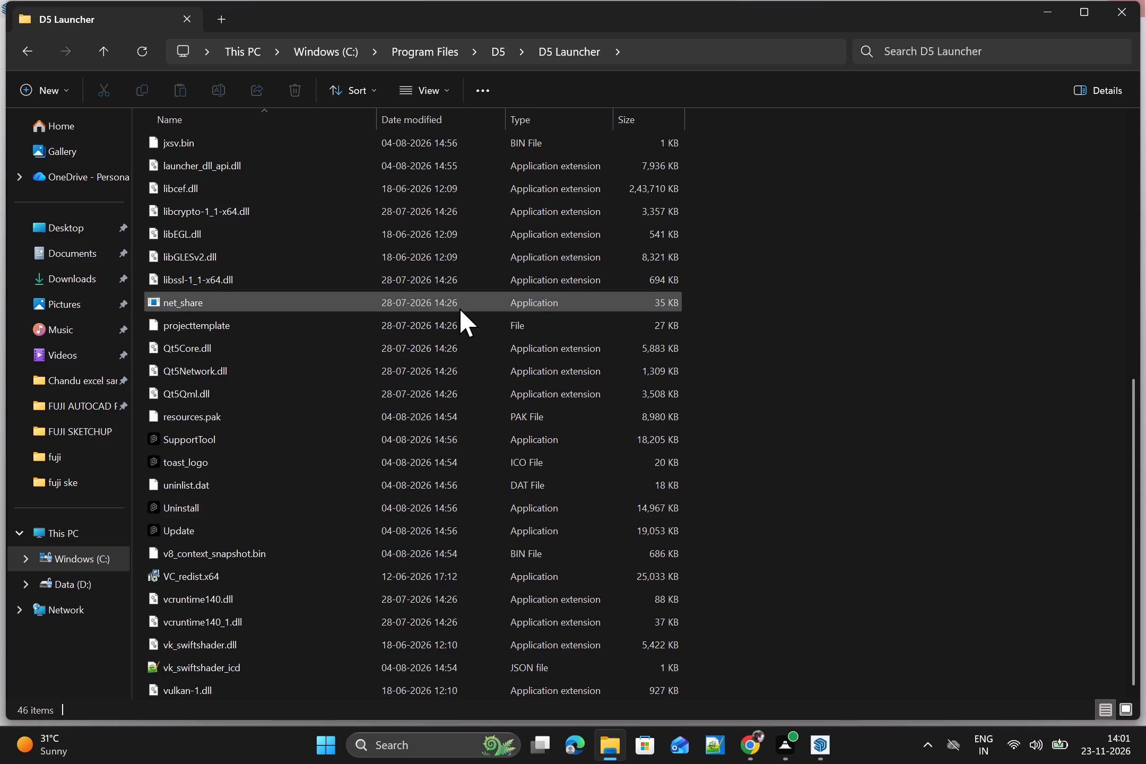
scroll(459, 308, "up", 2)
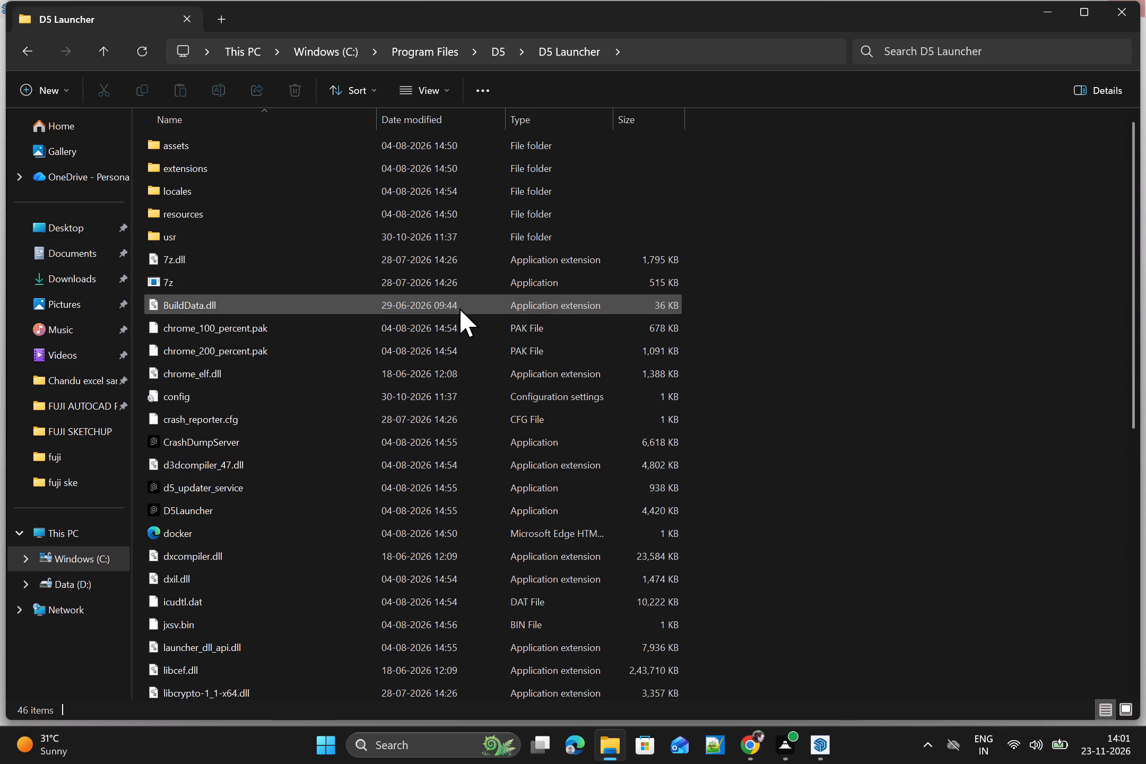
scroll(459, 308, "down", 1)
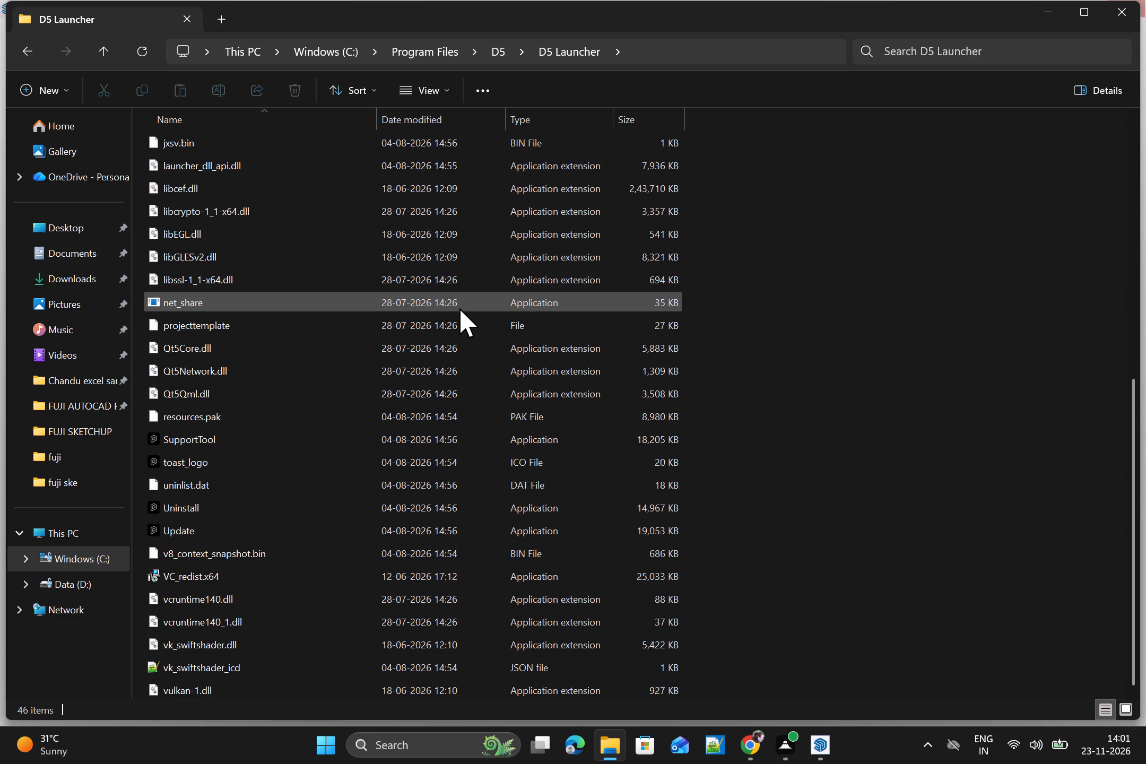
scroll(459, 308, "up", 1)
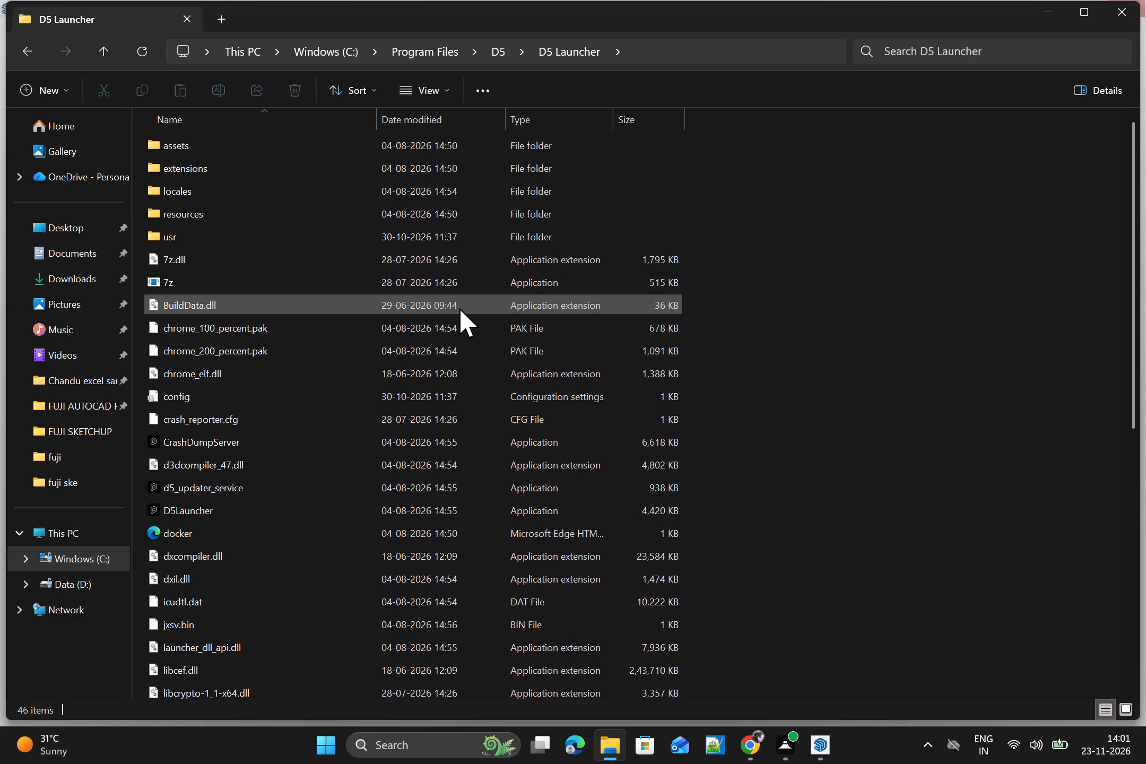
scroll(459, 308, "down", 1)
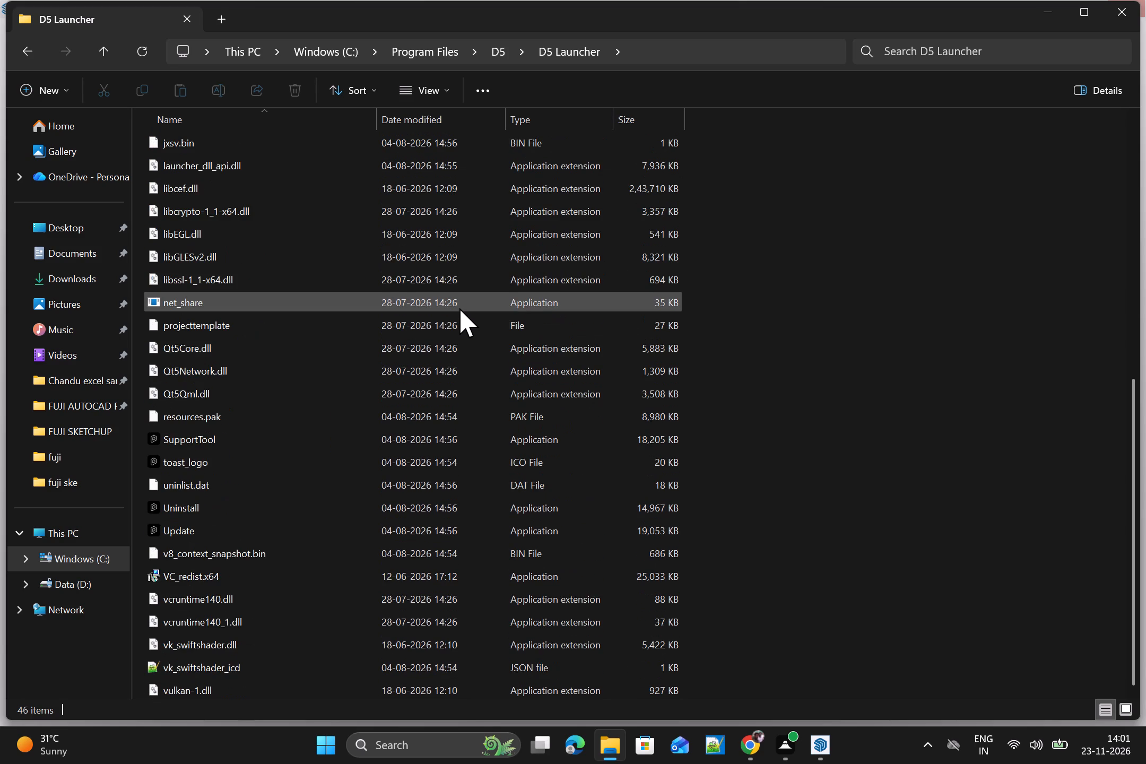
scroll(459, 308, "up", 3)
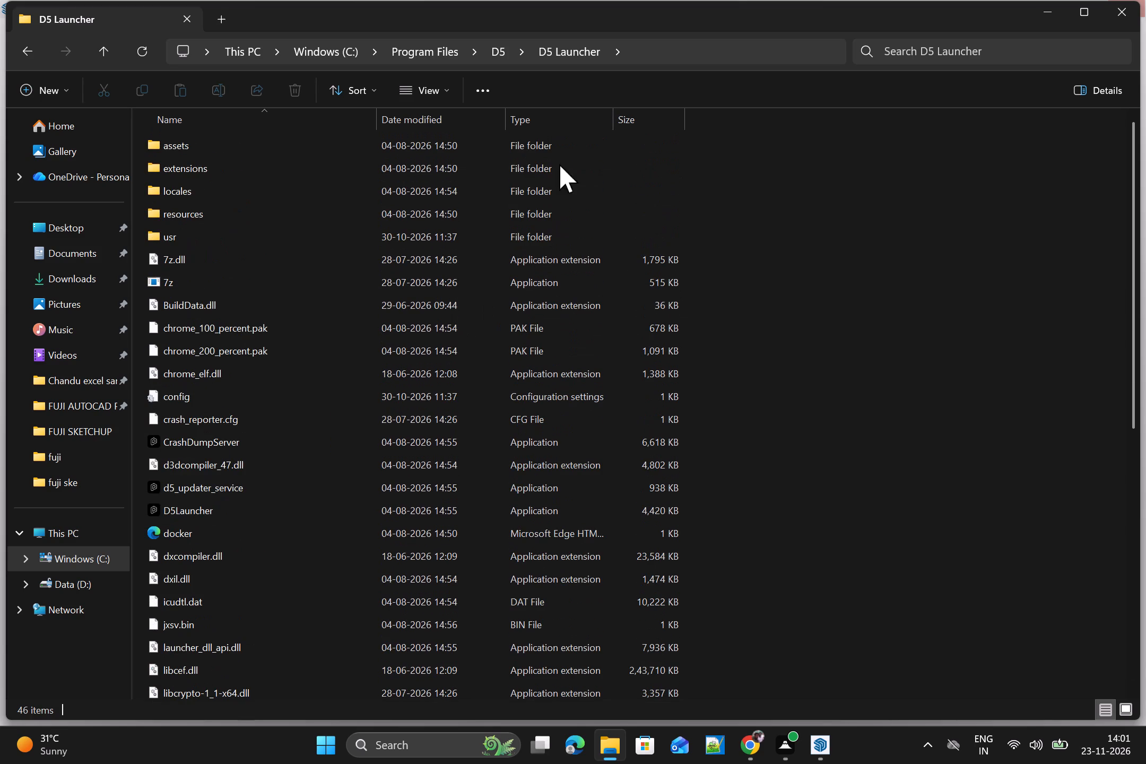
Delete all items in the D5 Launcher folder, granting administrator permission for all and skipping every item in use.
left_click_drag(725, 132, 561, 685)
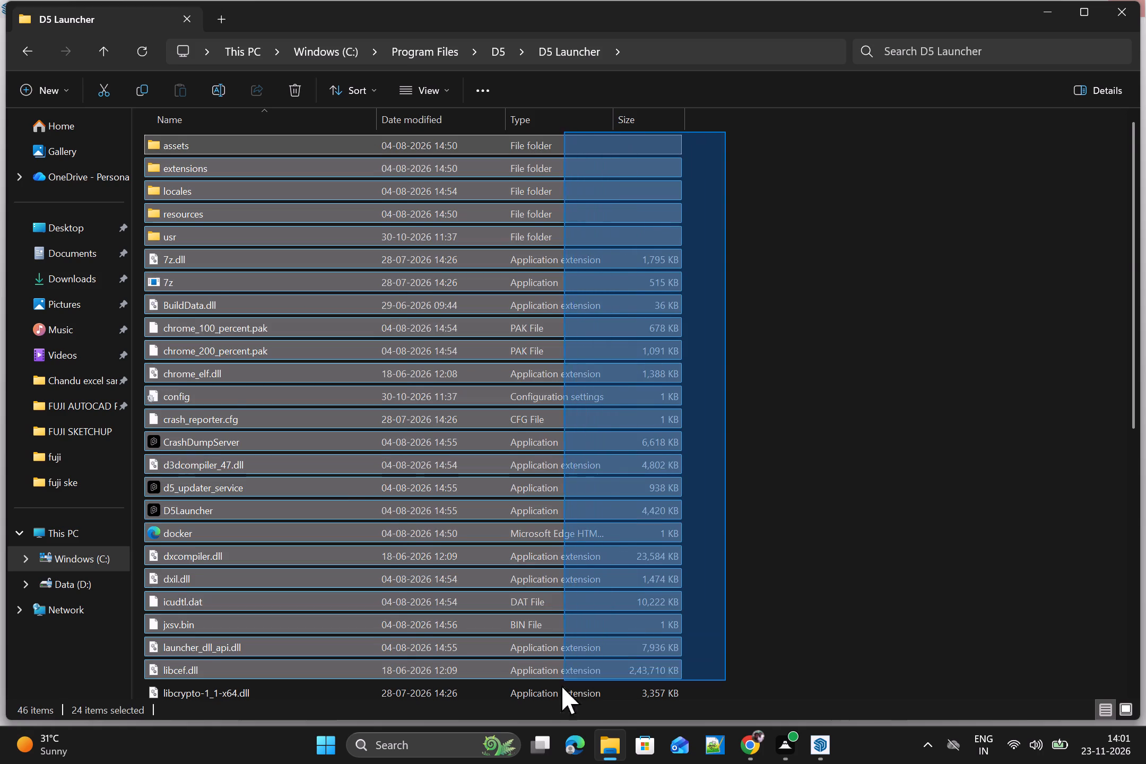
left_click_drag(561, 685, 533, 743)
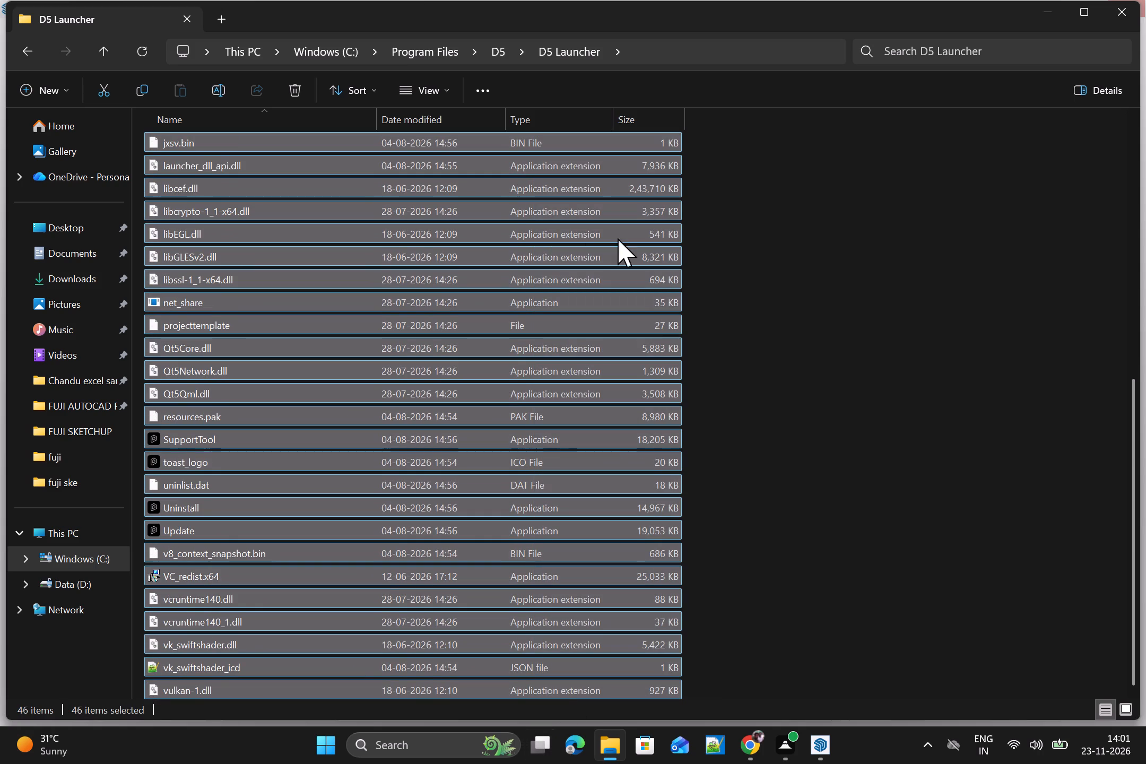
left_click(291, 83)
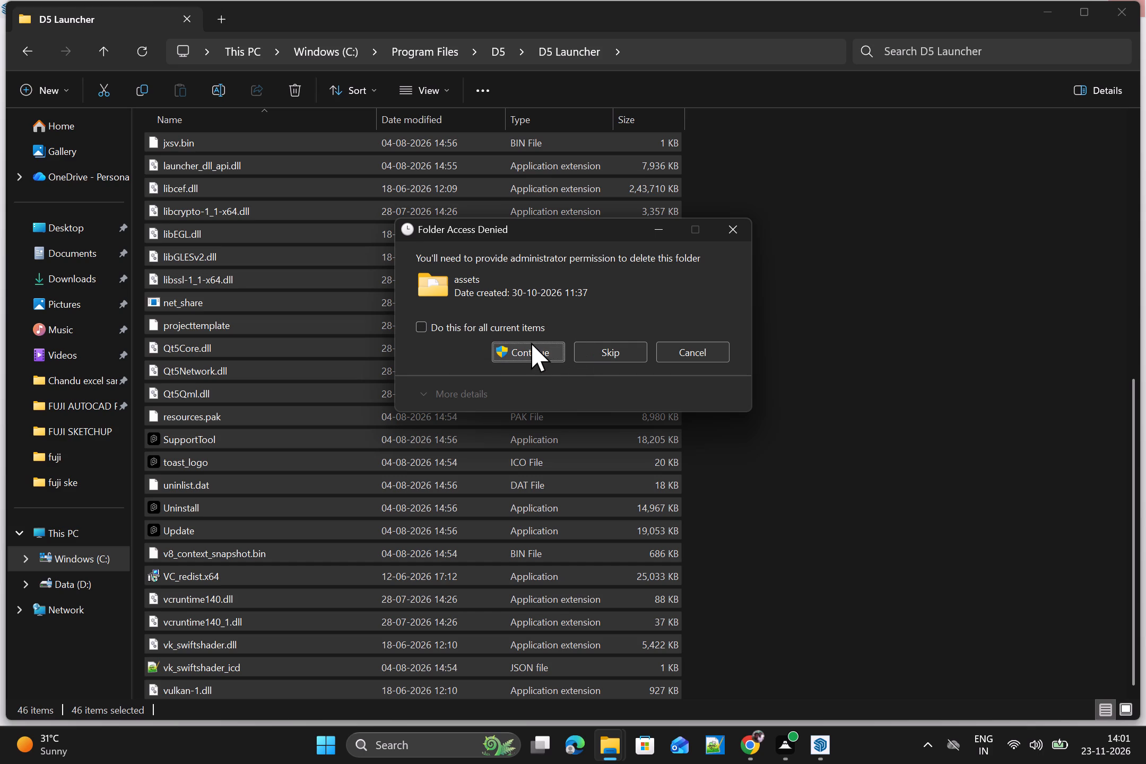
left_click(518, 328)
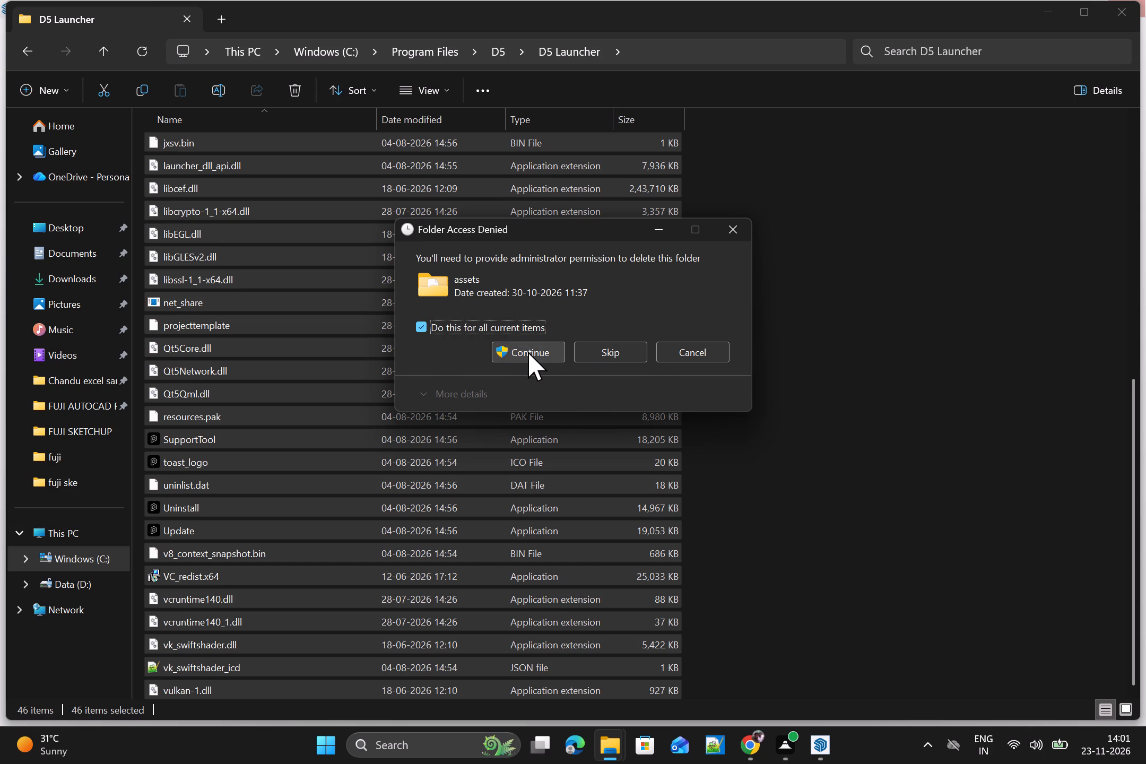
left_click(528, 352)
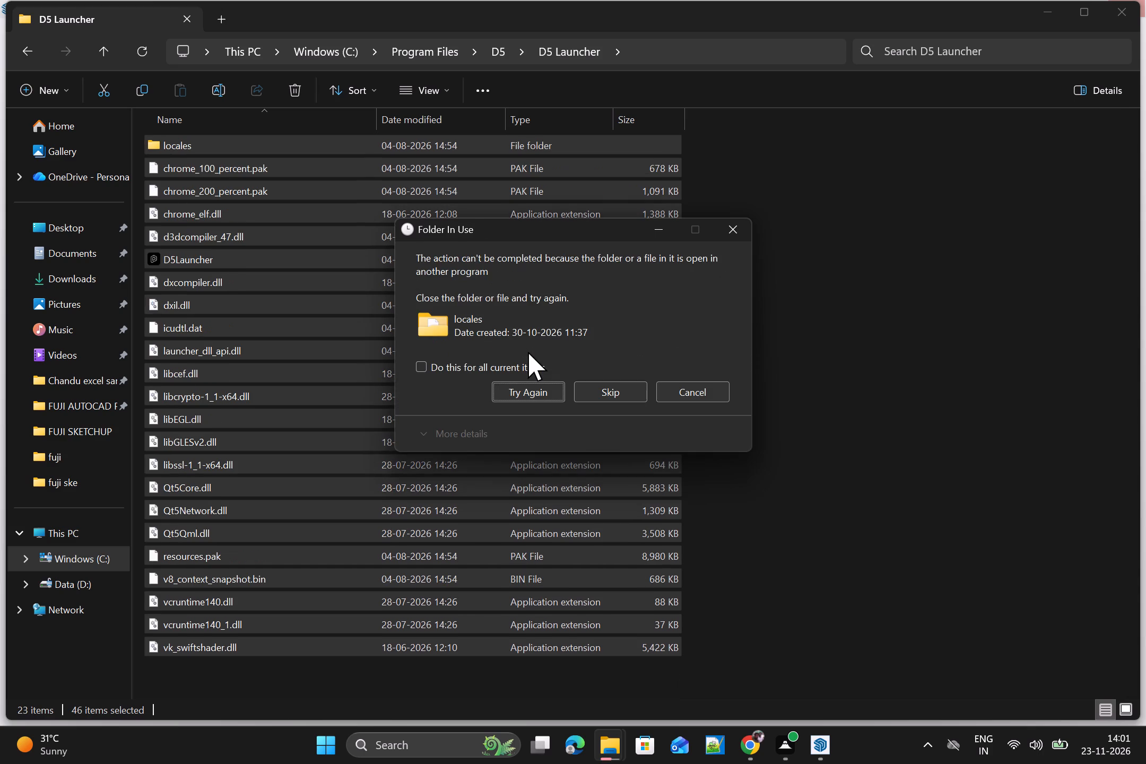
left_click(466, 361)
left_click(521, 387)
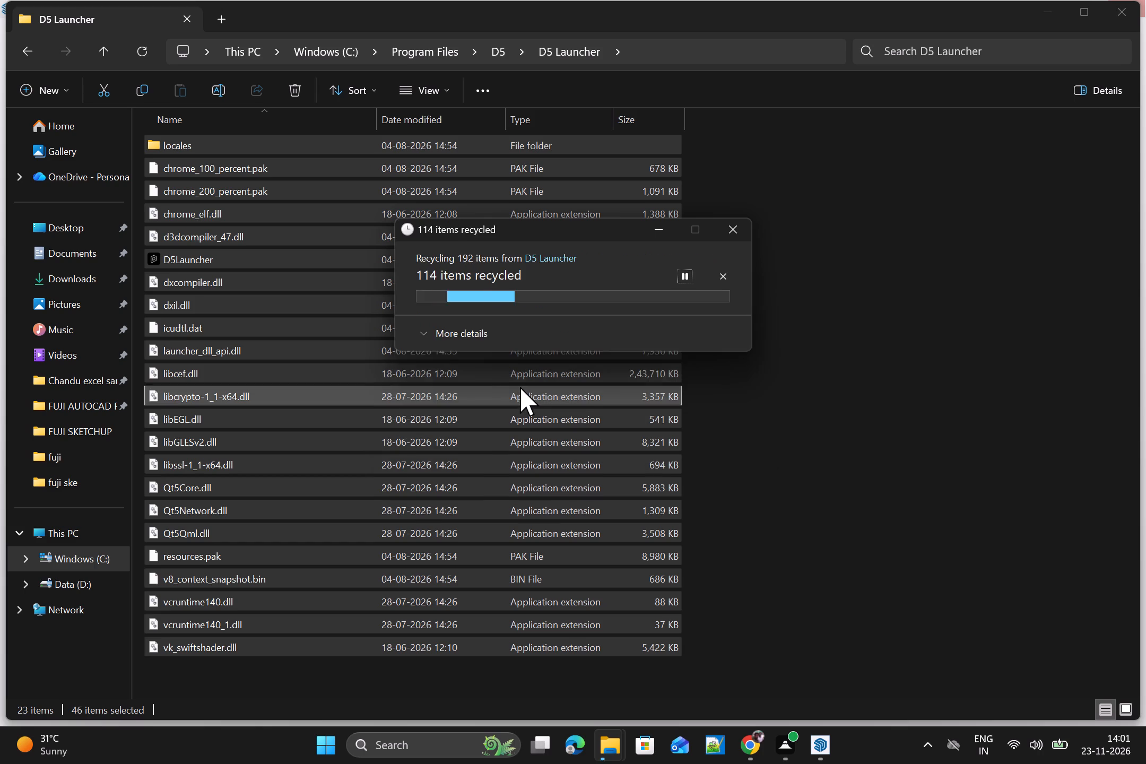
left_click(522, 367)
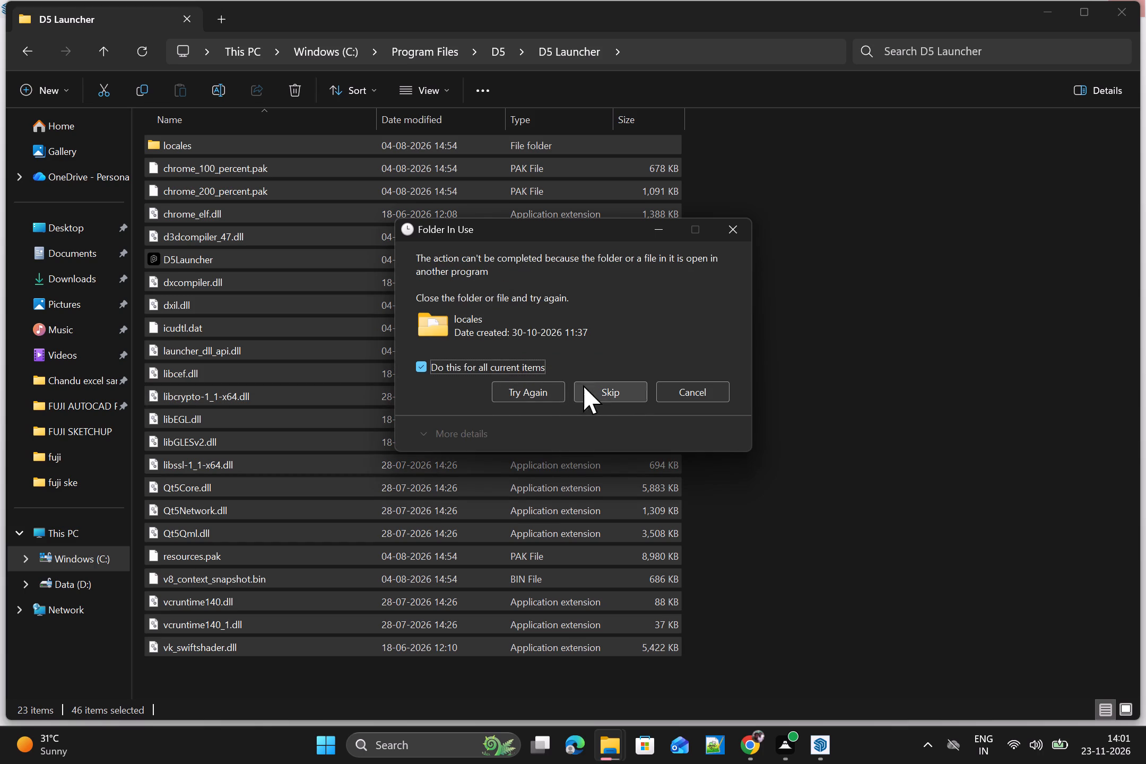
left_click(595, 387)
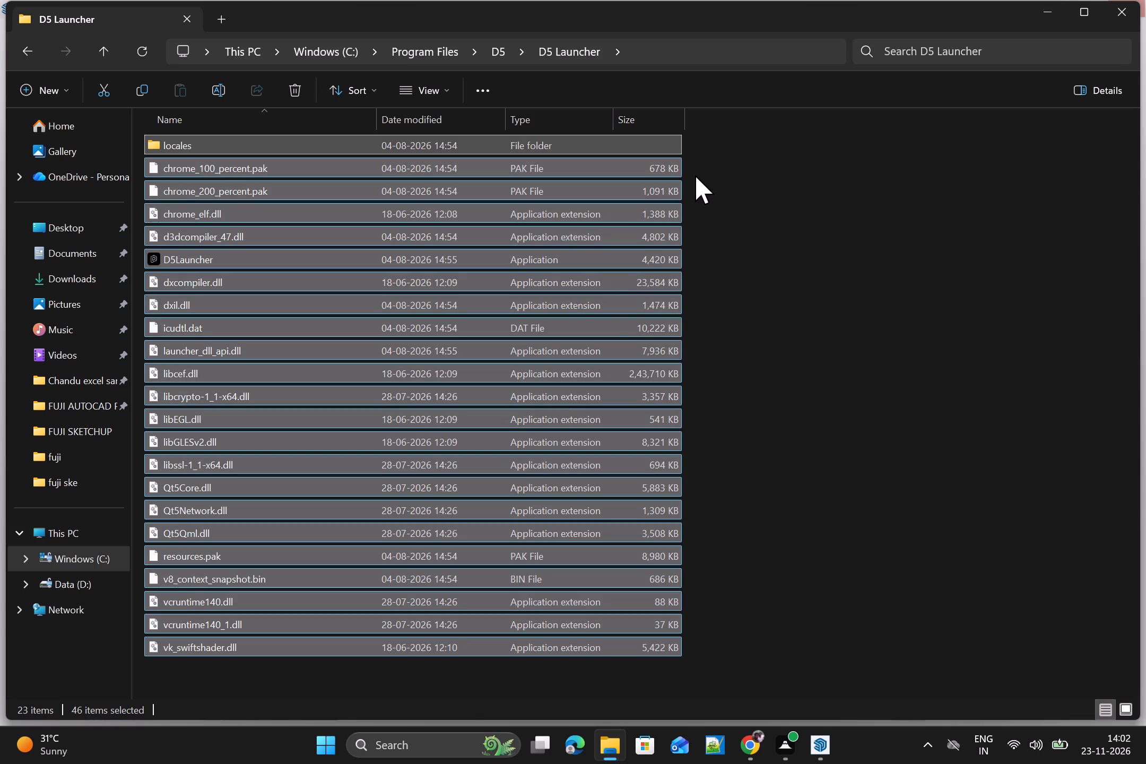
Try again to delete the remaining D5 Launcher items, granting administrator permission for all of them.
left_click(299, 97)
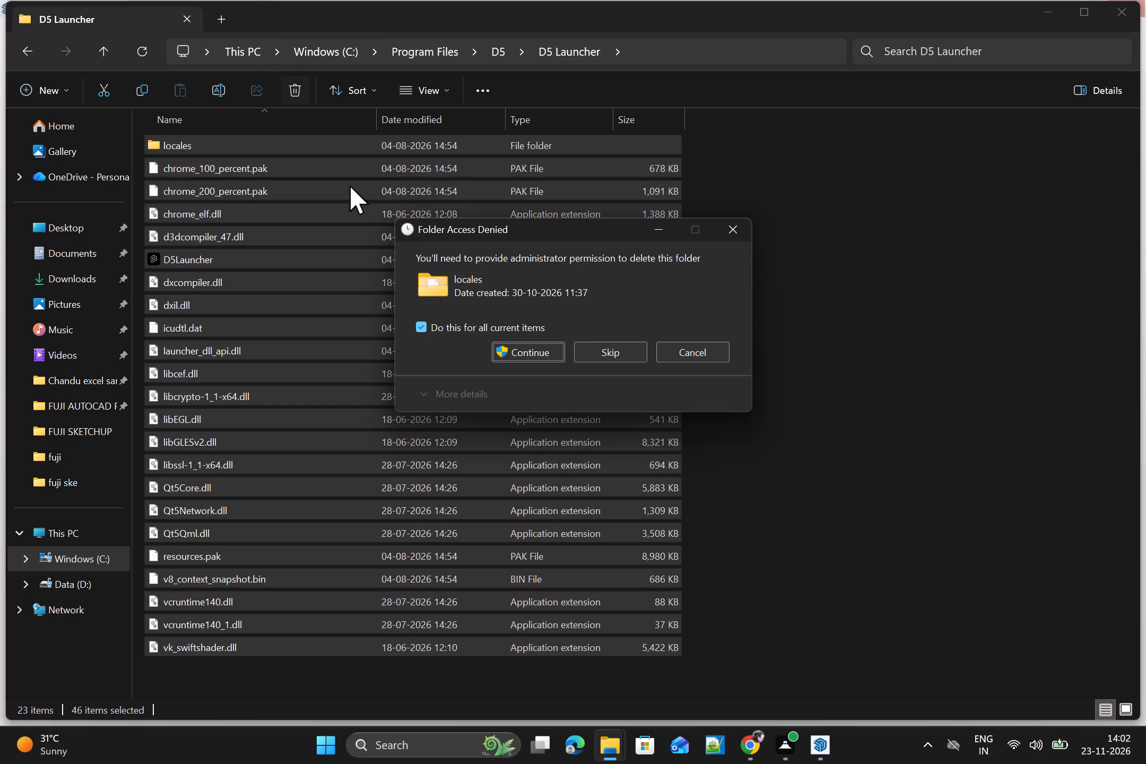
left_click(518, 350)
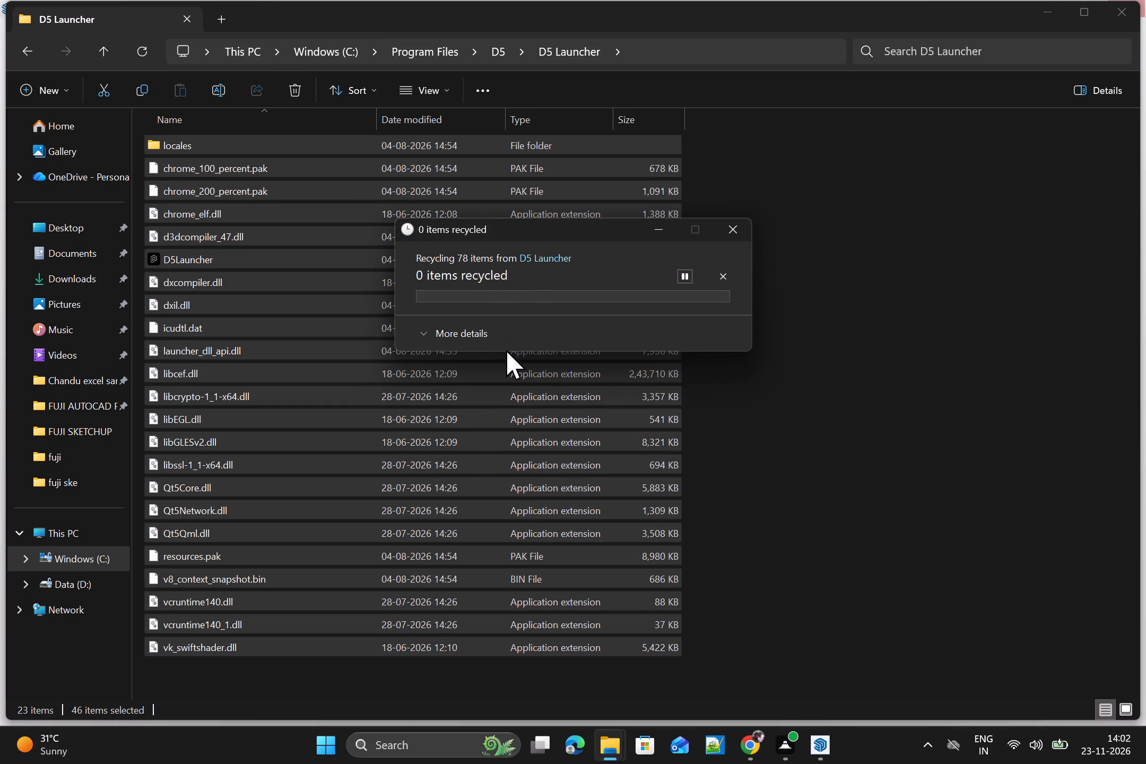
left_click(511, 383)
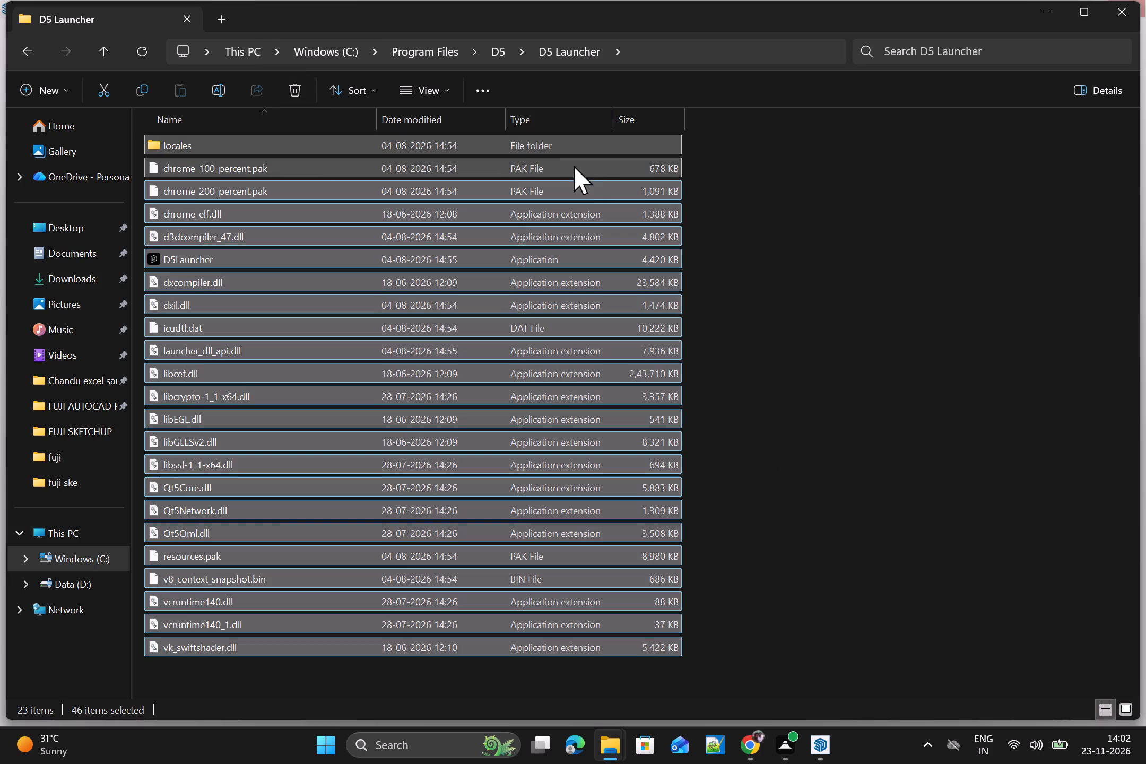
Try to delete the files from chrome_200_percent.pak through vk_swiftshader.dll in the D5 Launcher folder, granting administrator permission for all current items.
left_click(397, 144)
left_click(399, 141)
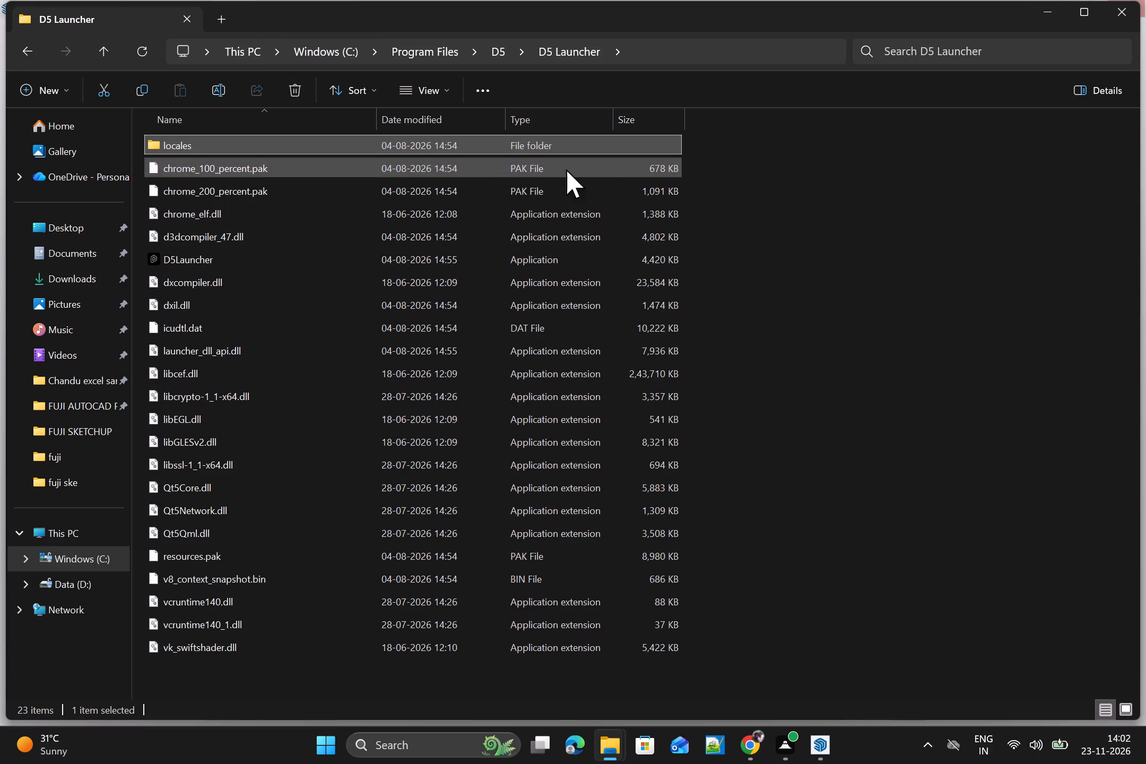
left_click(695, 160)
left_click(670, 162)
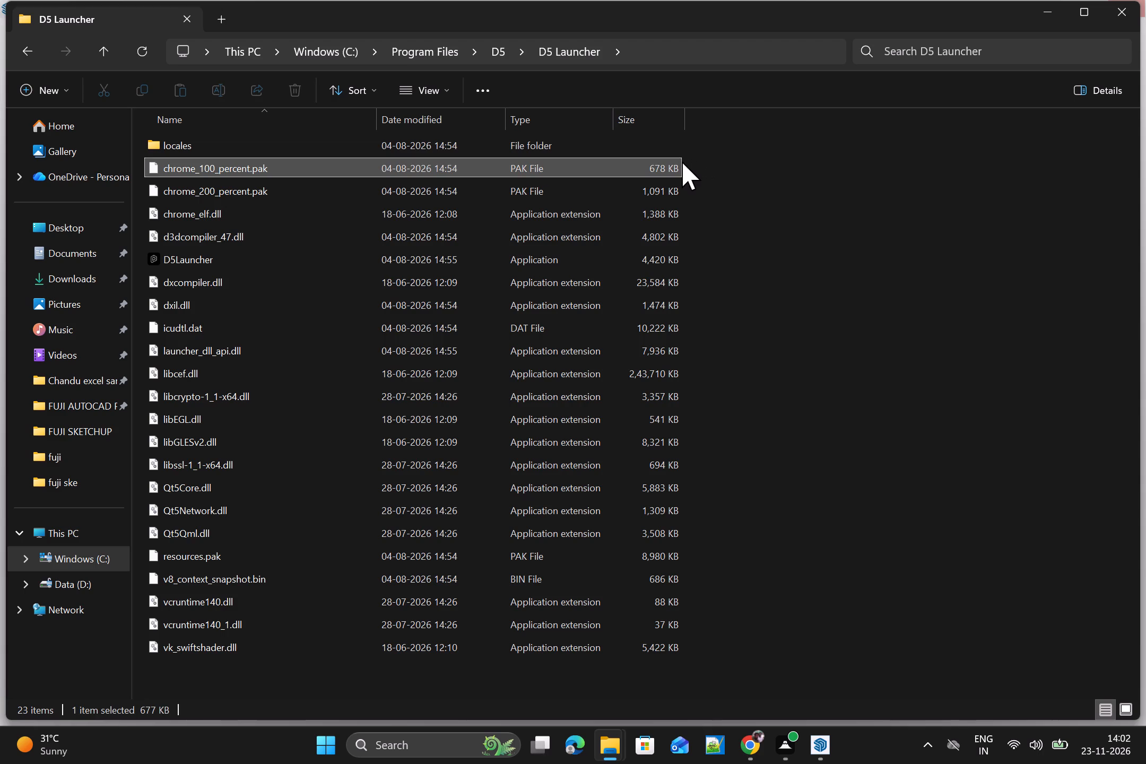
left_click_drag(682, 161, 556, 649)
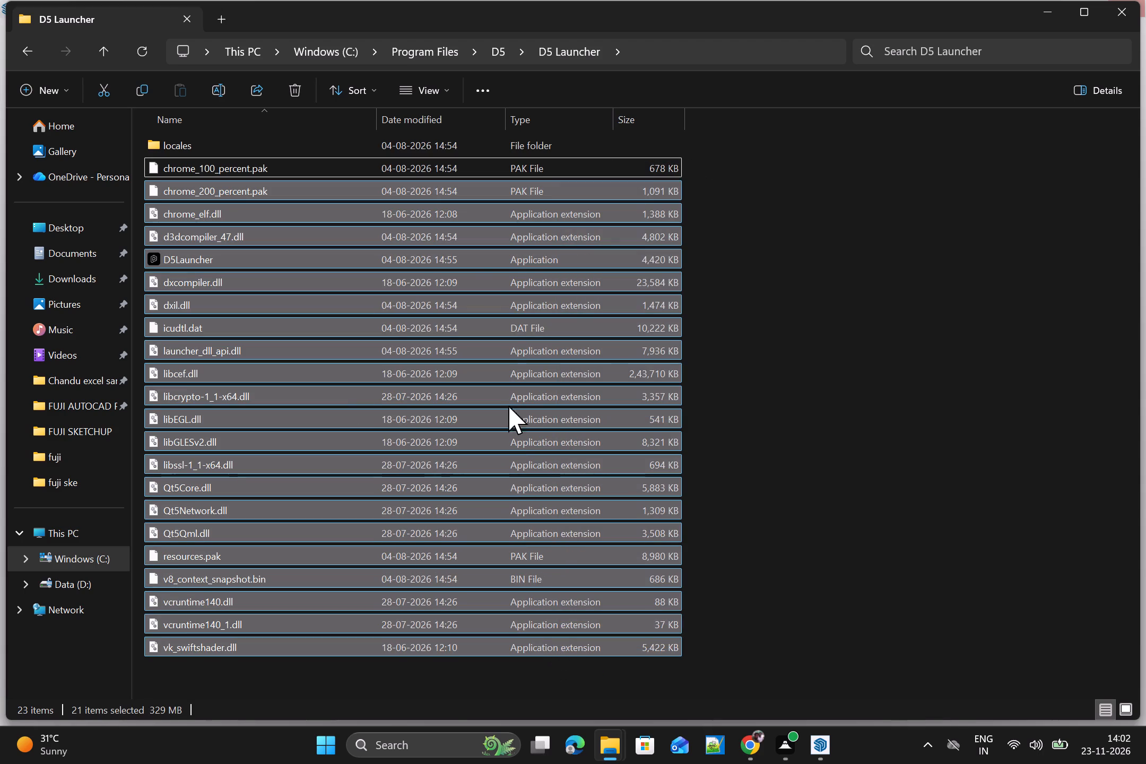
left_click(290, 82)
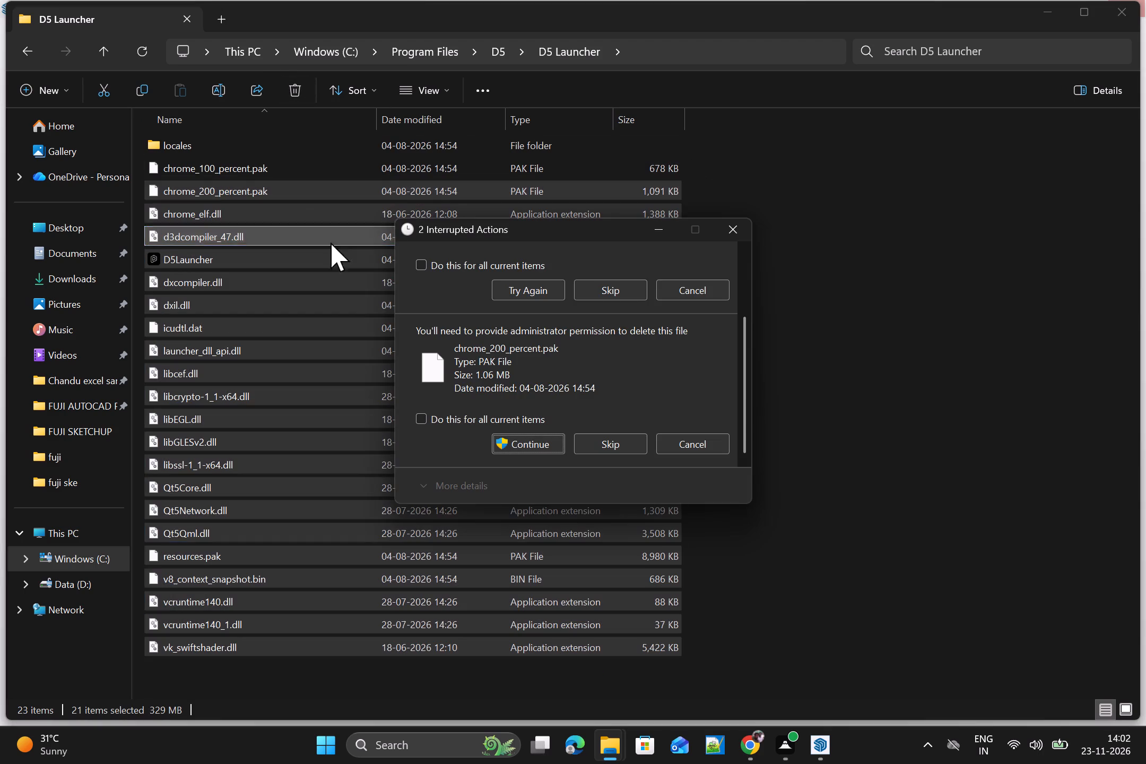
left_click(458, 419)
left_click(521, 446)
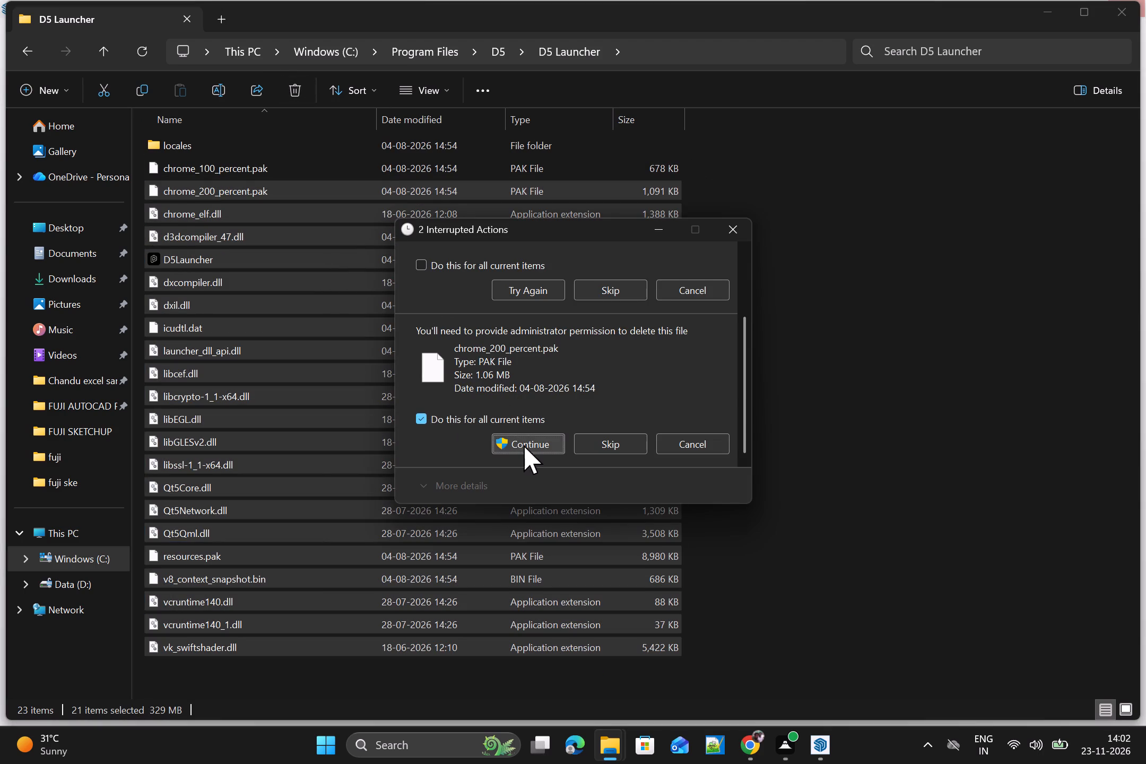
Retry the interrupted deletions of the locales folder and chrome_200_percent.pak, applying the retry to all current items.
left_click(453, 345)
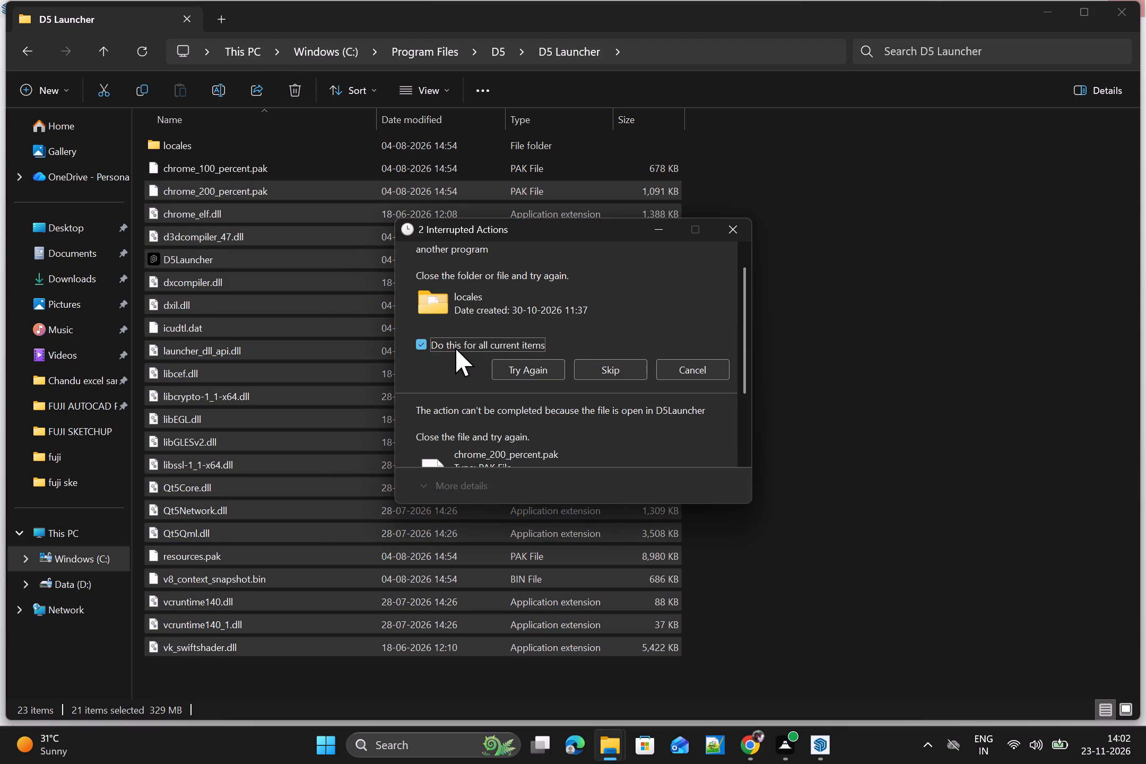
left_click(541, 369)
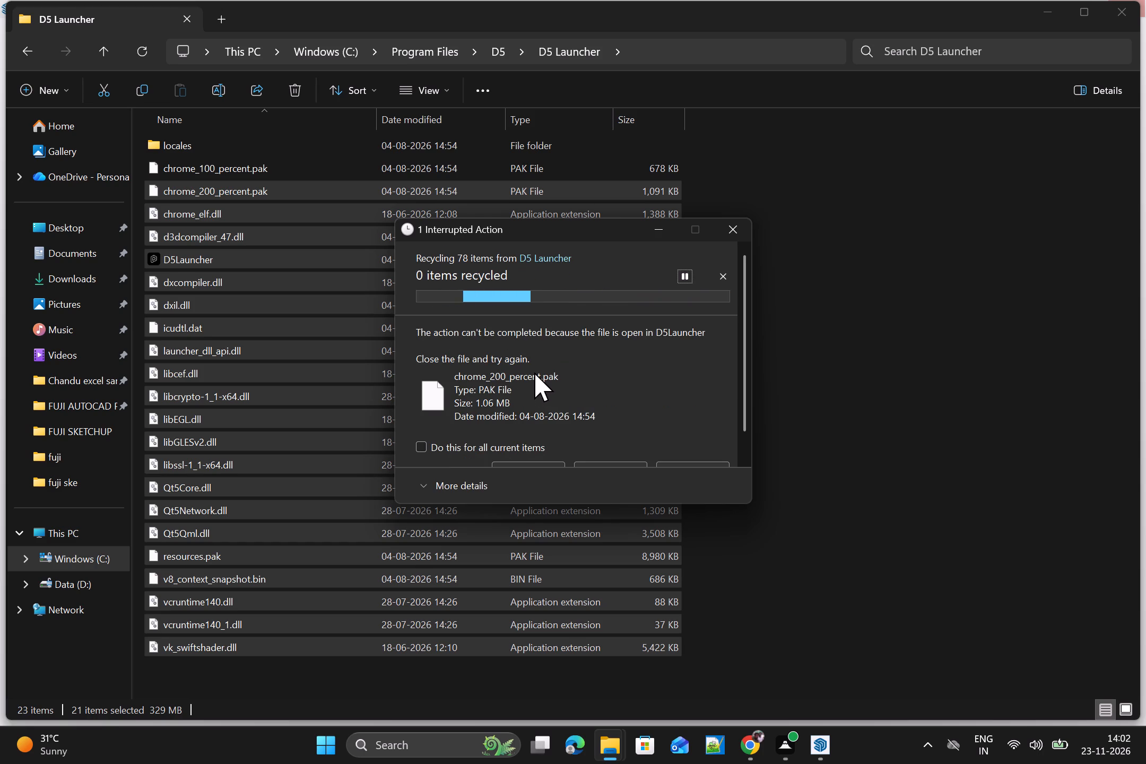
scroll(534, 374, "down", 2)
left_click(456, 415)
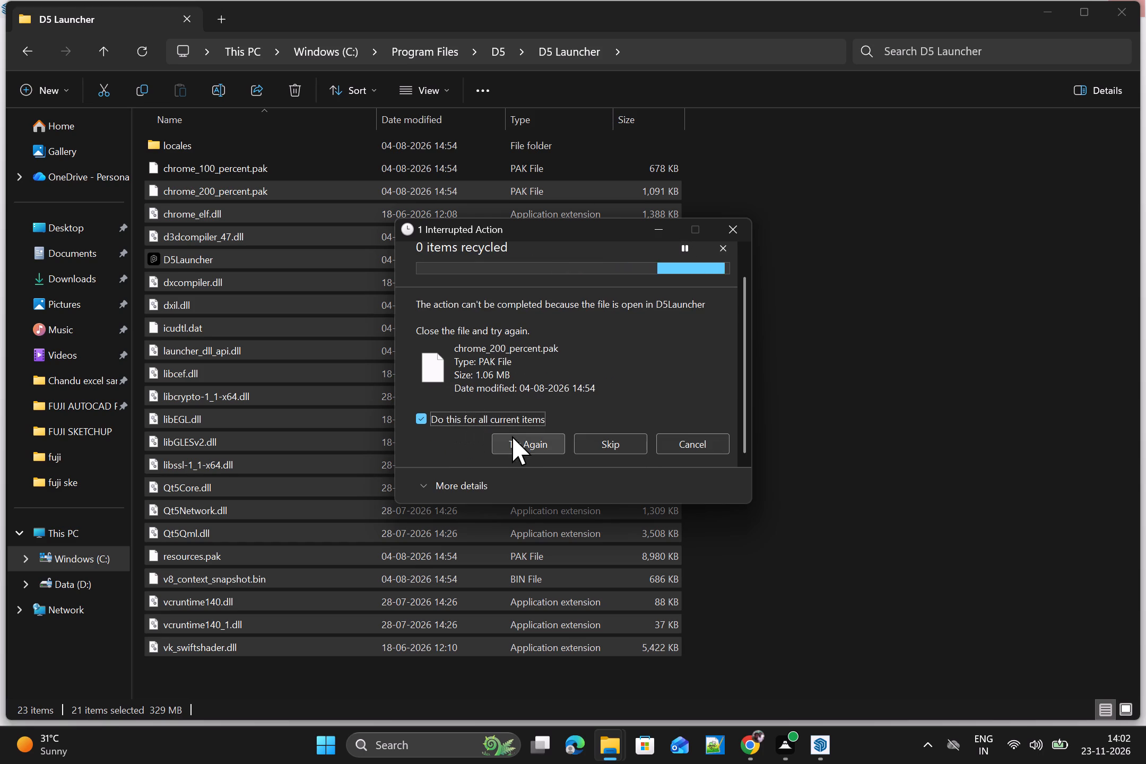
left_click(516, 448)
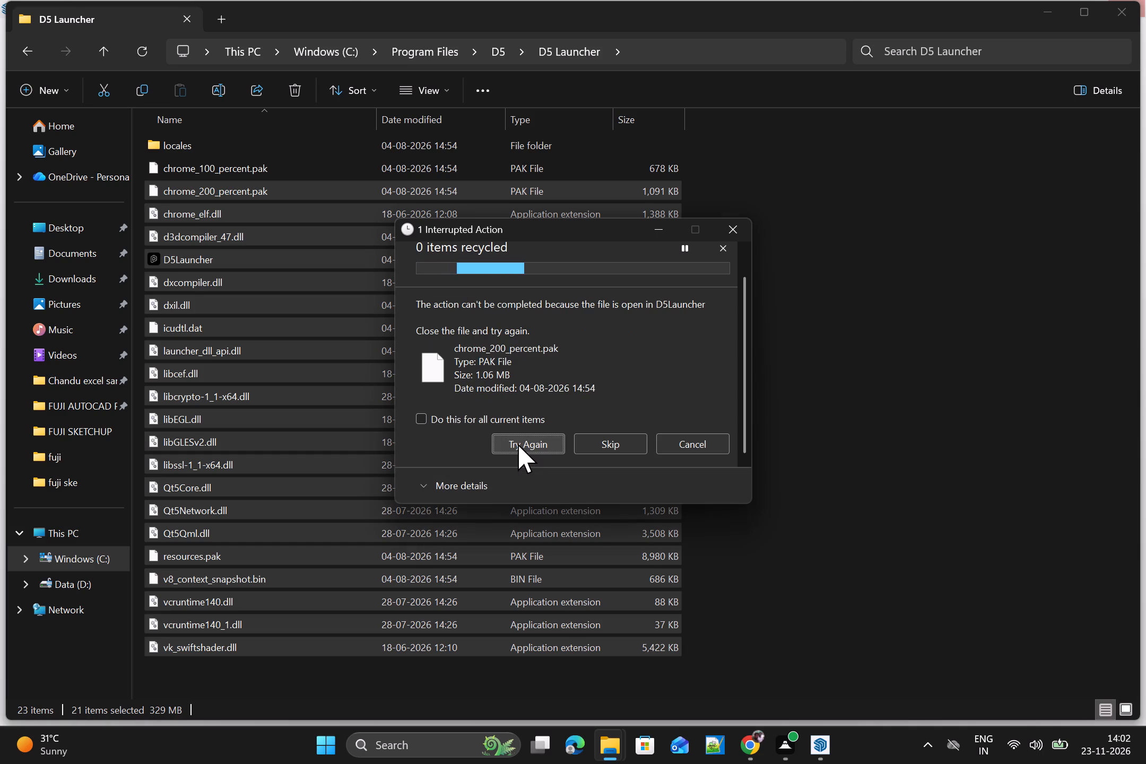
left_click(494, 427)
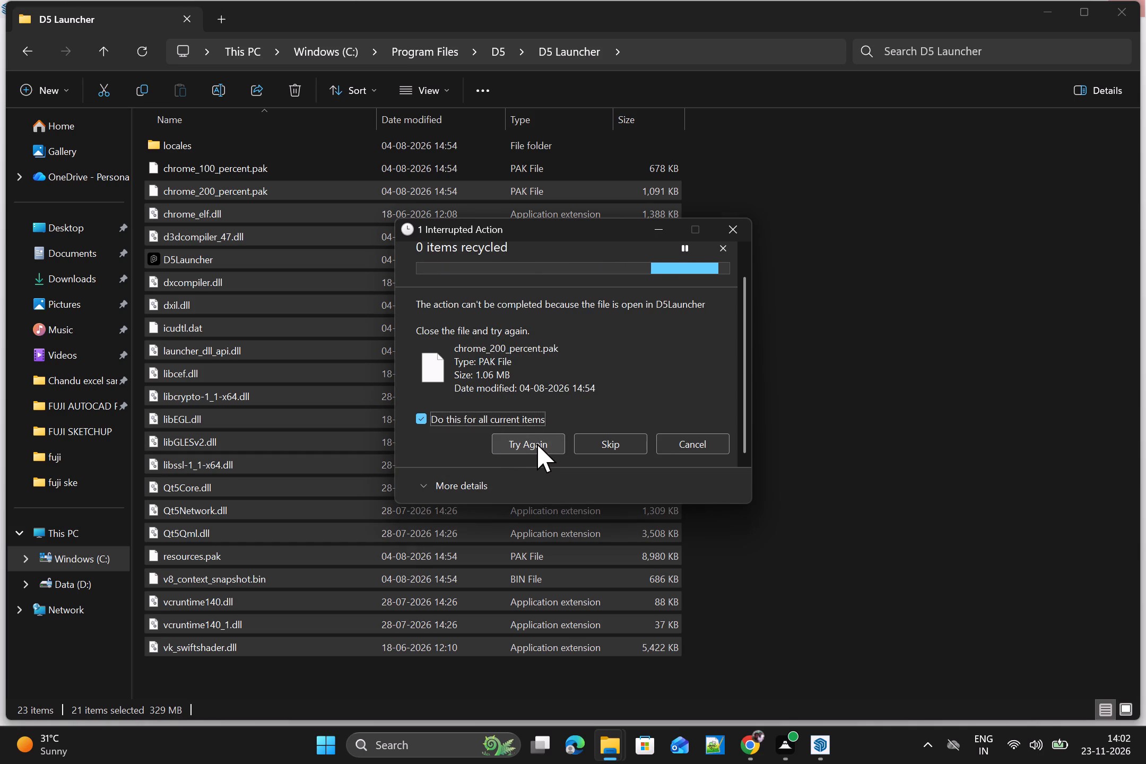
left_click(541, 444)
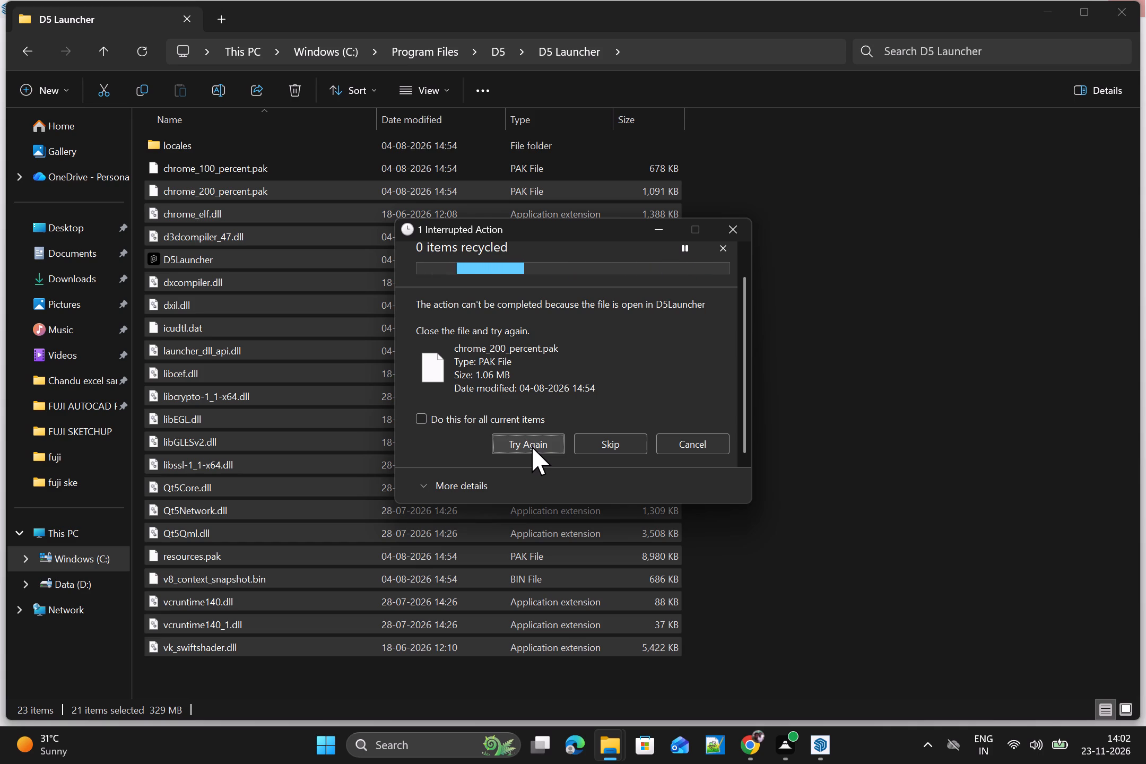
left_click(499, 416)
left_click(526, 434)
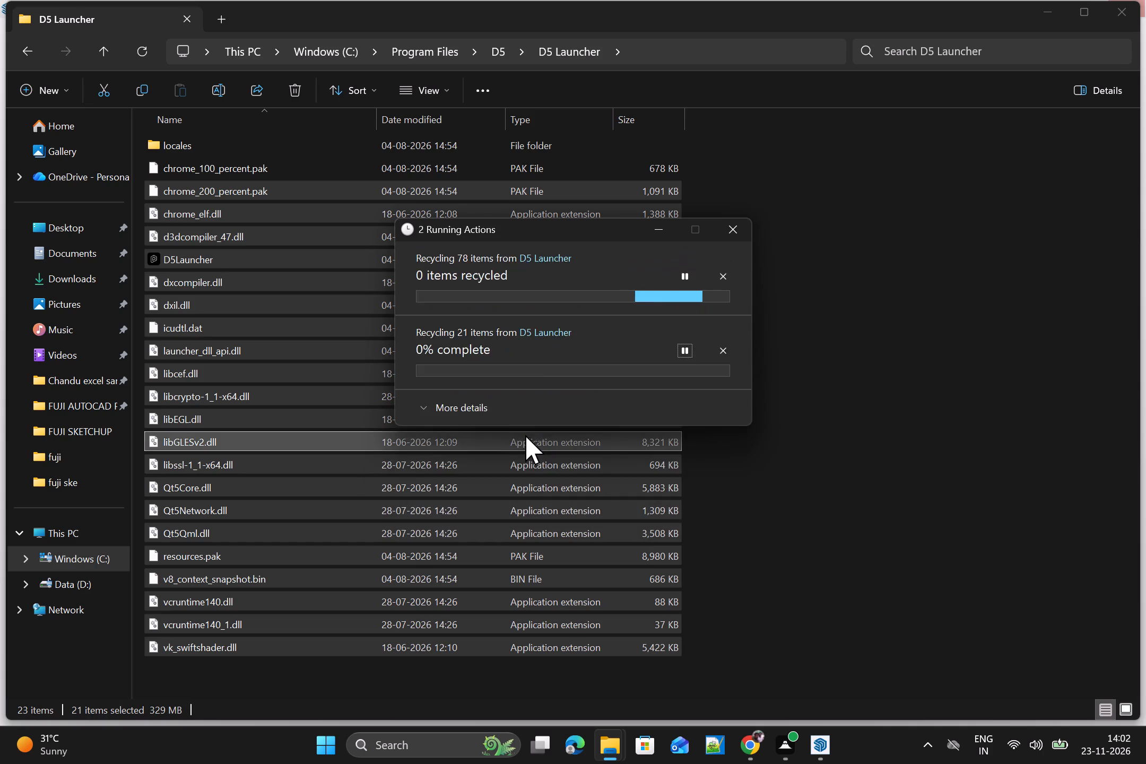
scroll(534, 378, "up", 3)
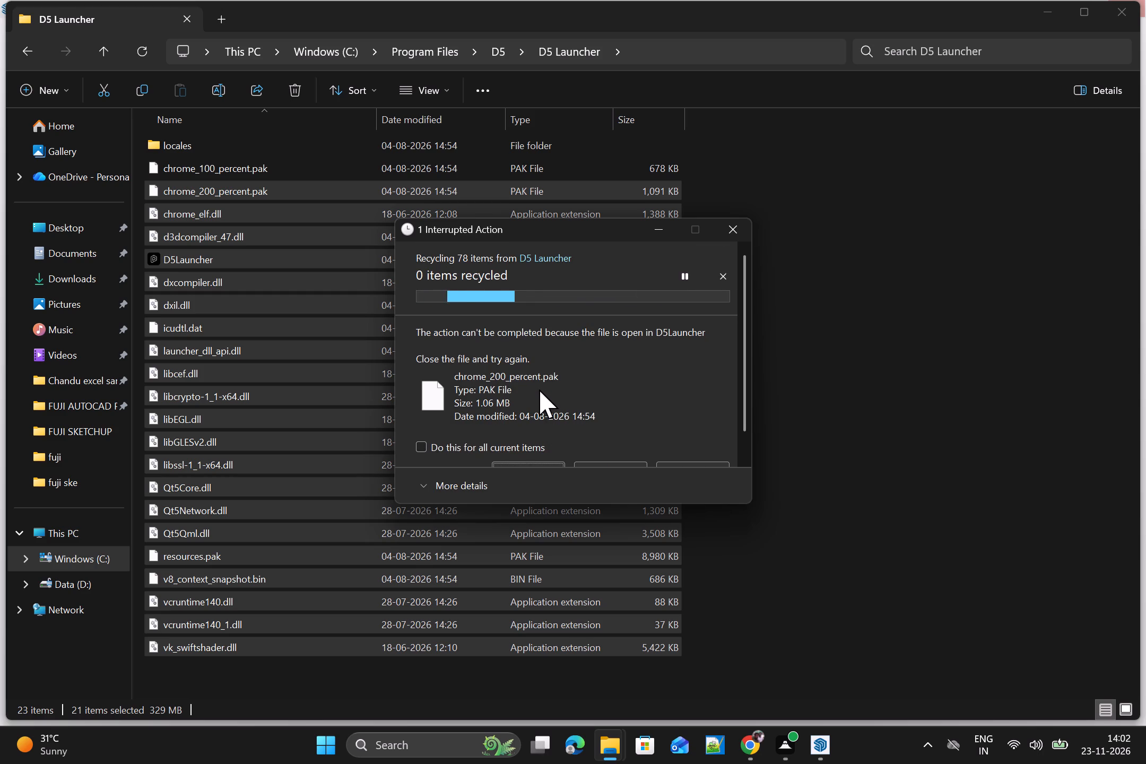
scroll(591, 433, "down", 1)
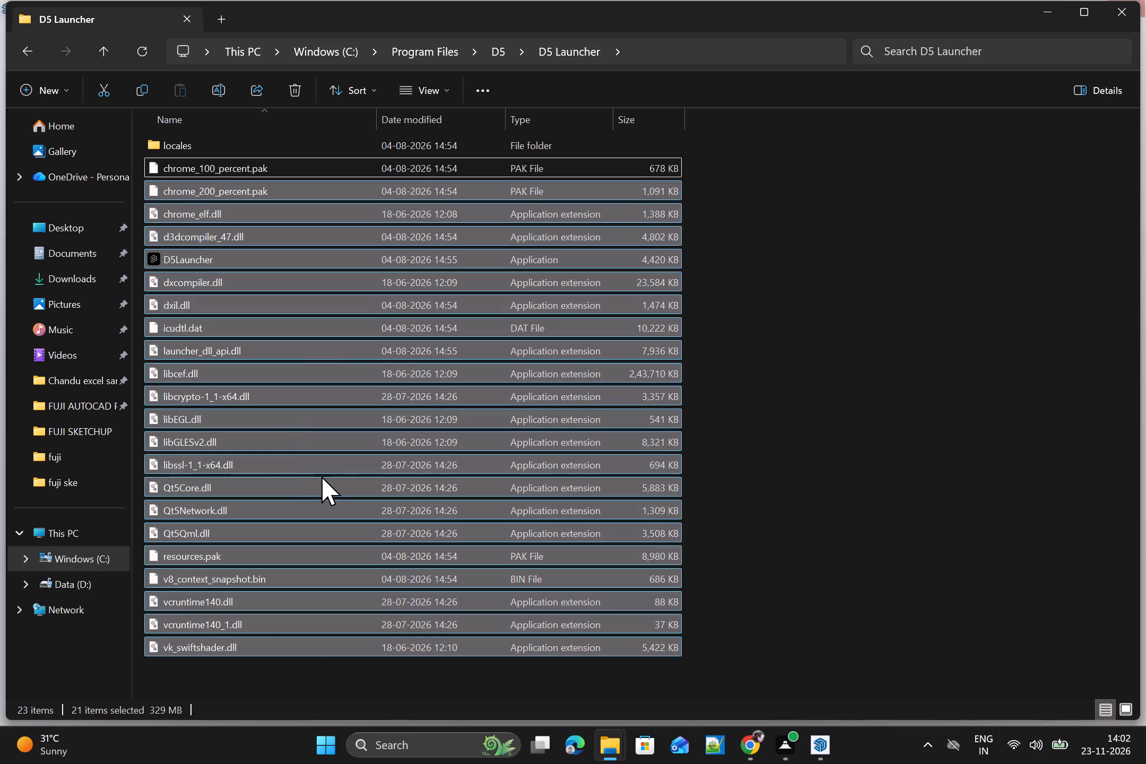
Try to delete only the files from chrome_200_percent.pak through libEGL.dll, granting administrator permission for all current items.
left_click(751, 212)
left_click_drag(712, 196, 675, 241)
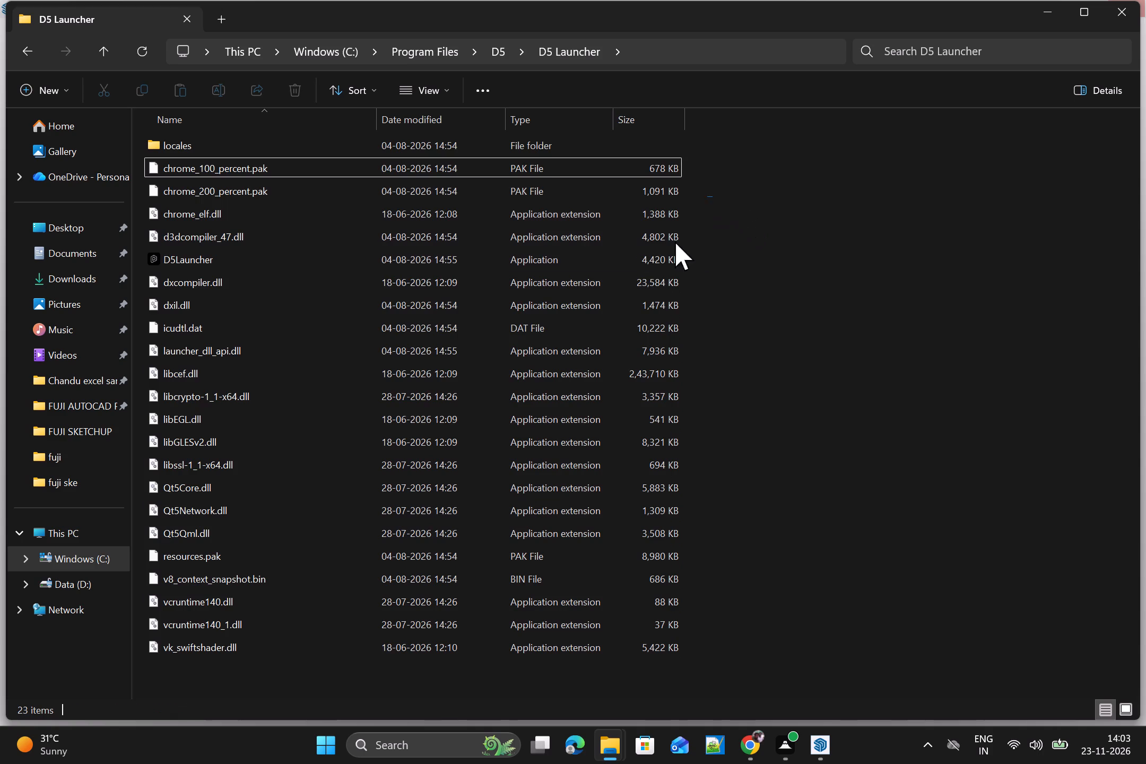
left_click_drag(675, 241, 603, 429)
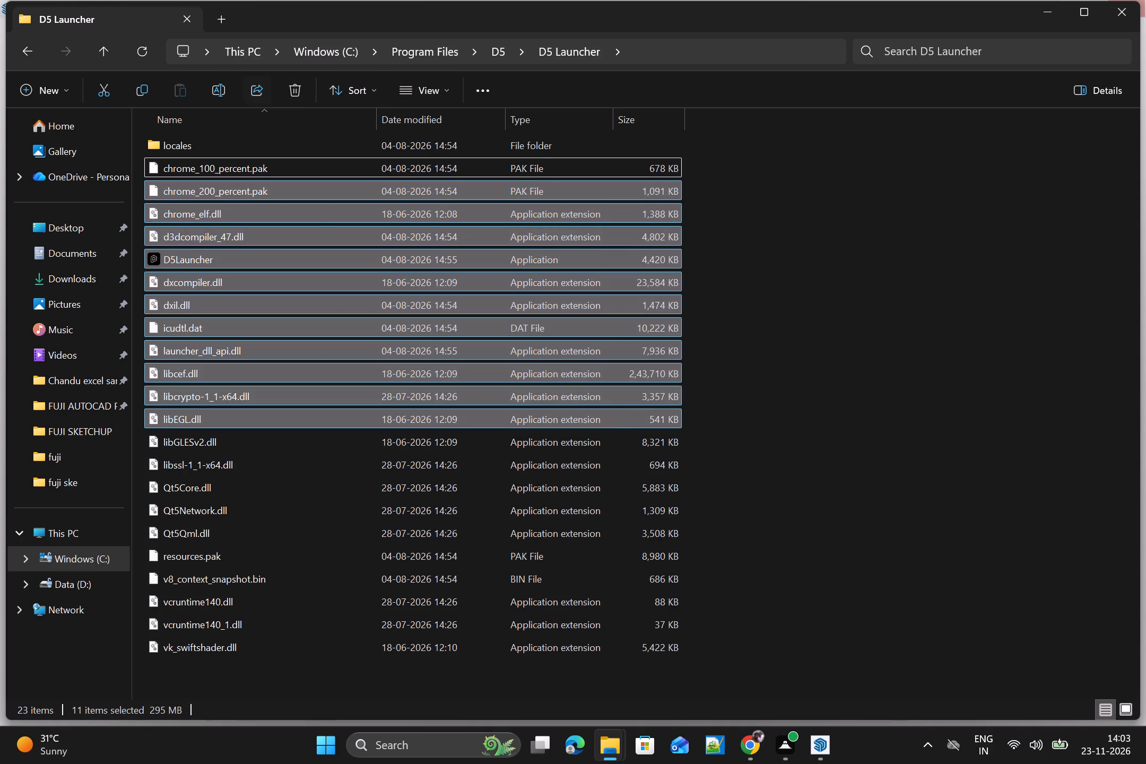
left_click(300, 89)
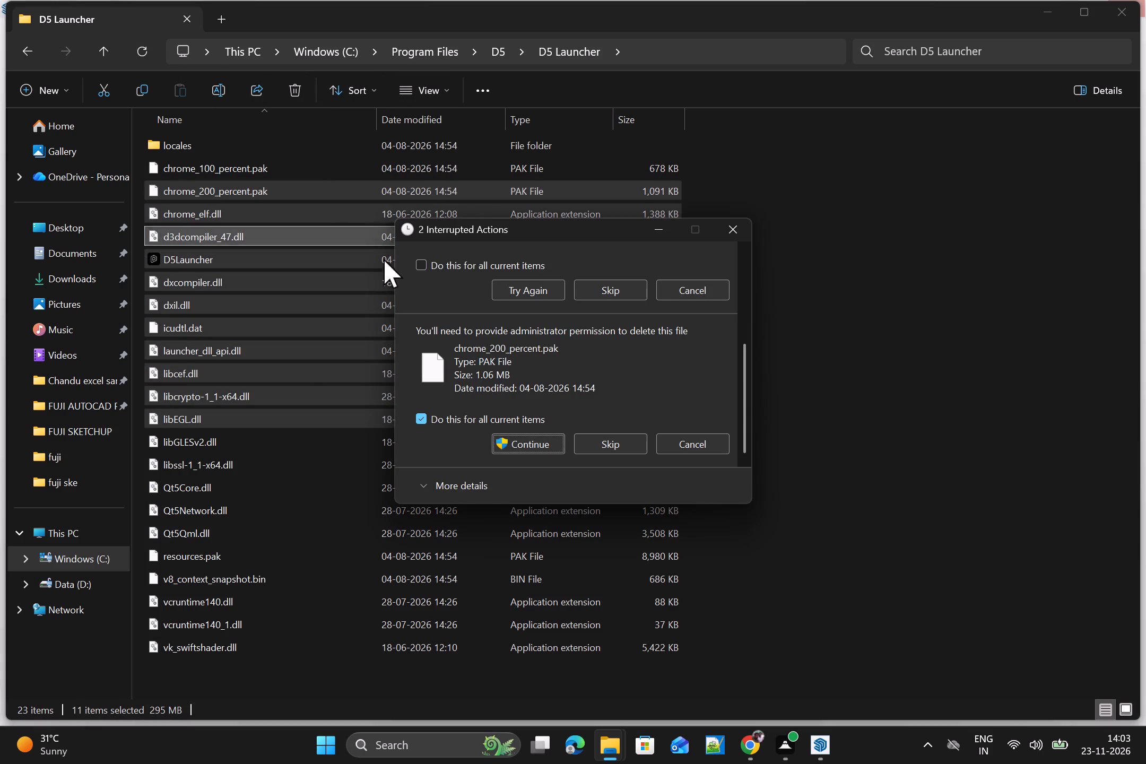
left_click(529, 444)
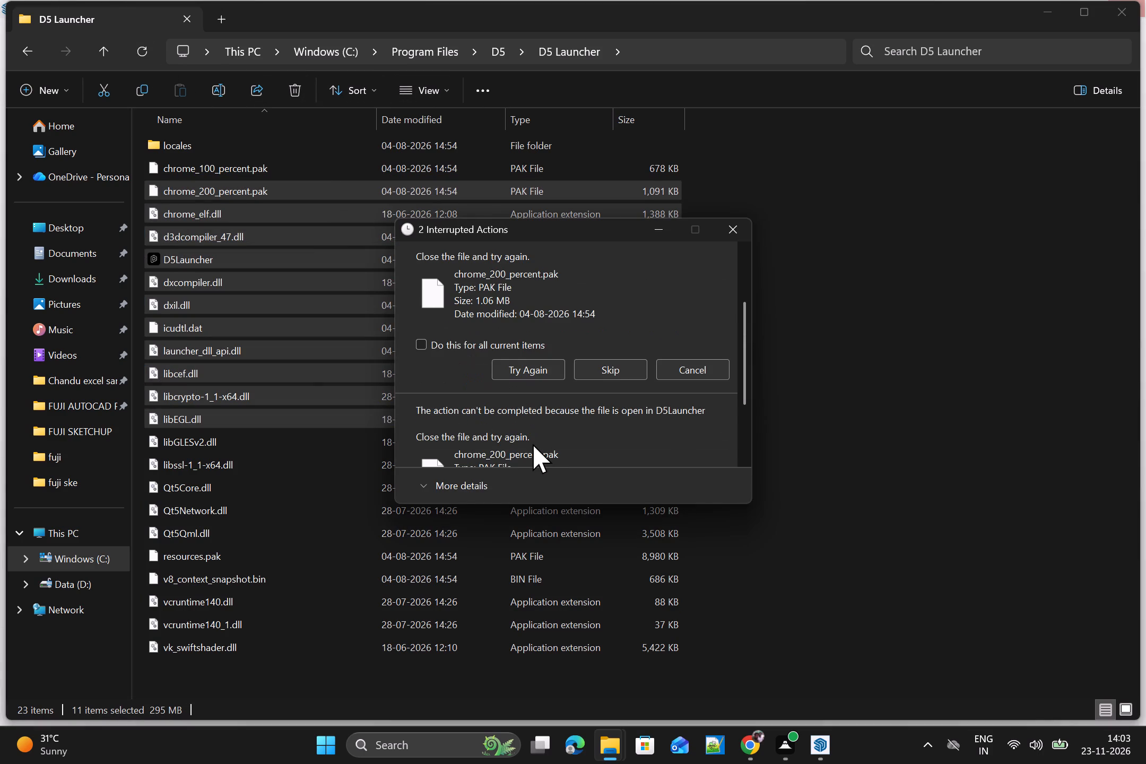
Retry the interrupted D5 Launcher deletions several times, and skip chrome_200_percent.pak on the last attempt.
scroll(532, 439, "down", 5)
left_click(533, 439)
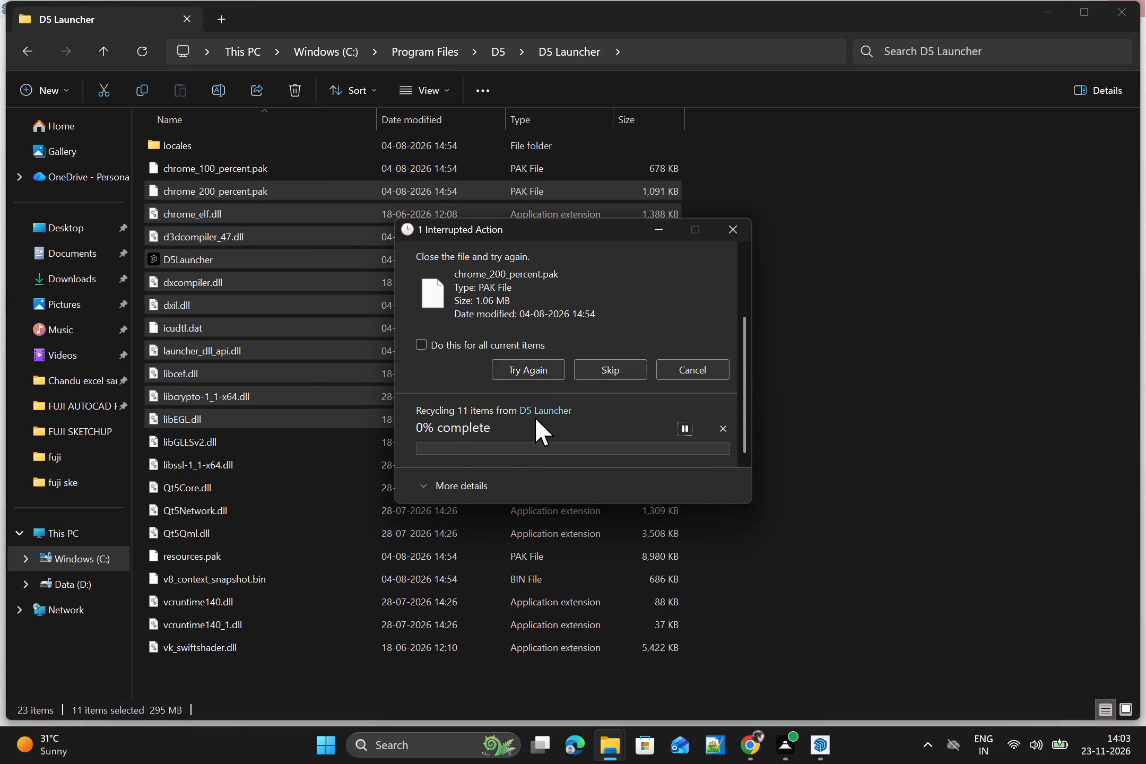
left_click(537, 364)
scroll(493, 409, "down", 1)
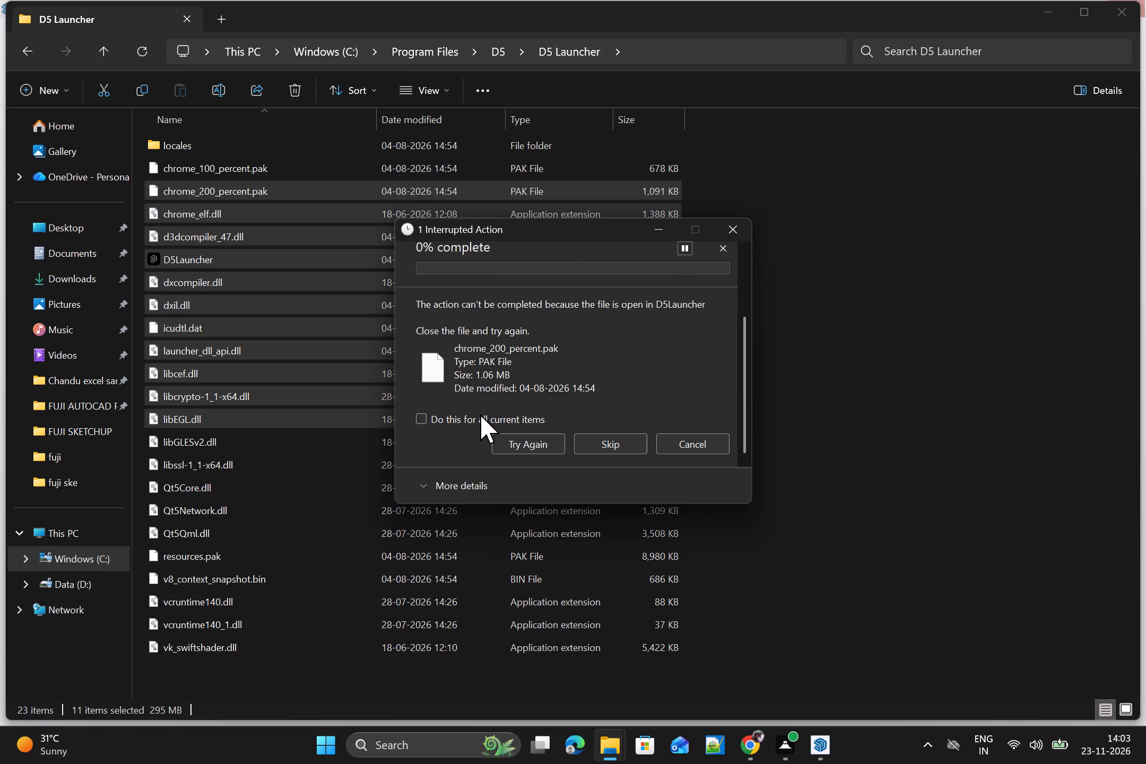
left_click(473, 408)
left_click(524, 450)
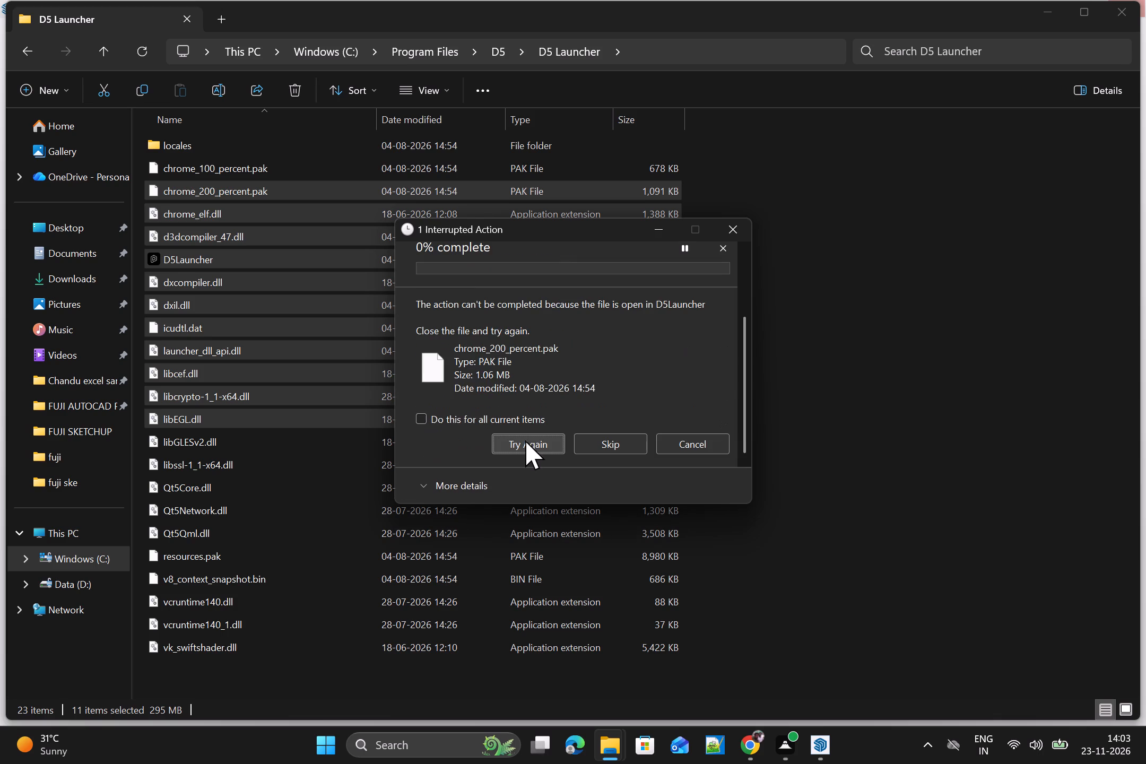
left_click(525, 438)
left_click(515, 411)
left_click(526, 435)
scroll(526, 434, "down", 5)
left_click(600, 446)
Cancel all D5 Launcher deletions still in progress and clear the file selection.
left_click(696, 436)
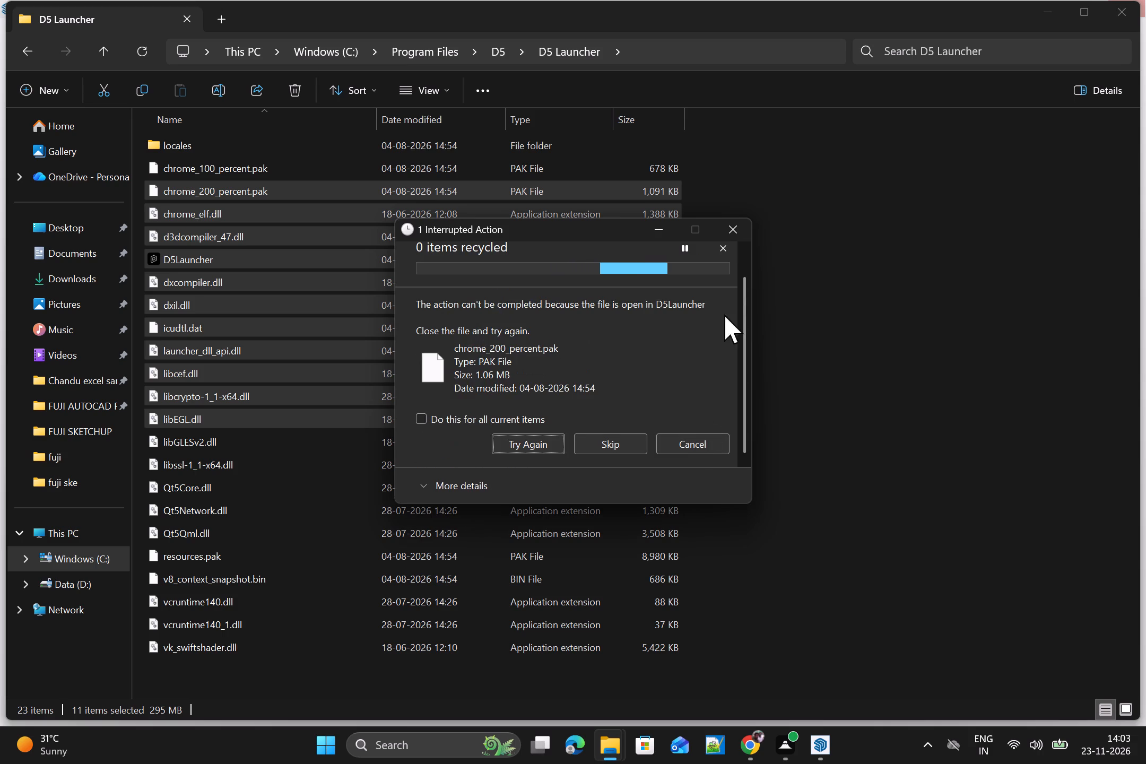
left_click(732, 231)
left_click(666, 371)
left_click(632, 377)
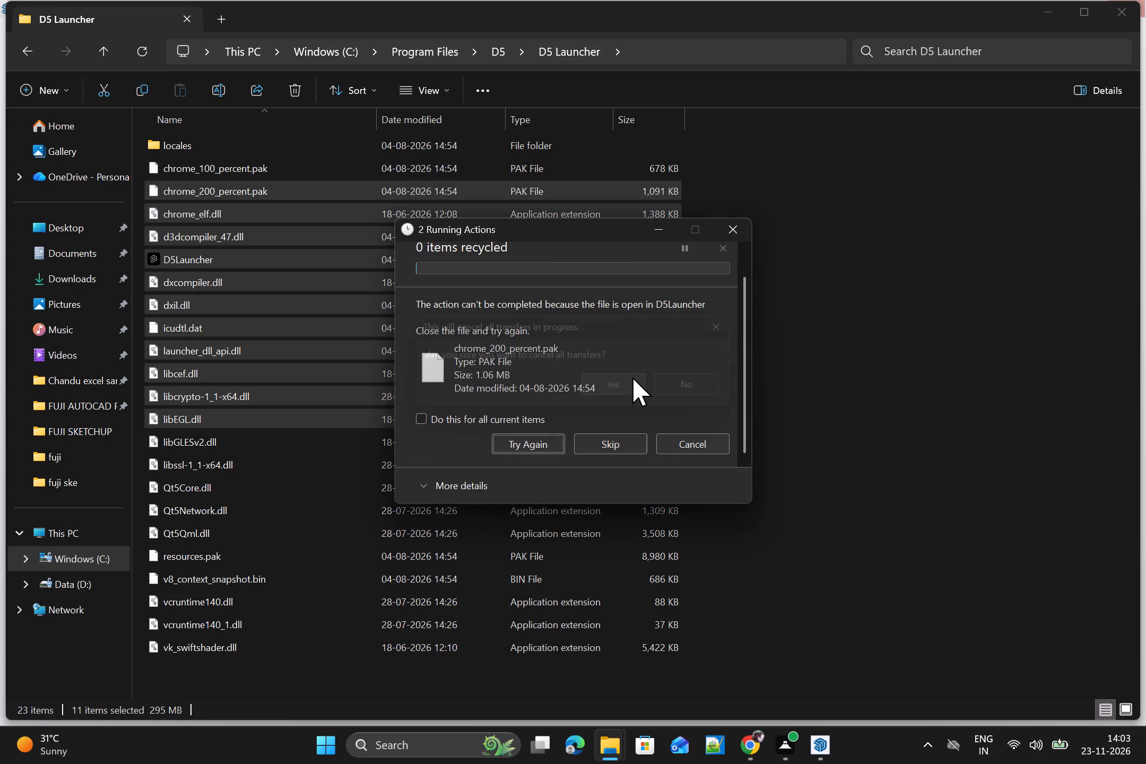
left_click(753, 366)
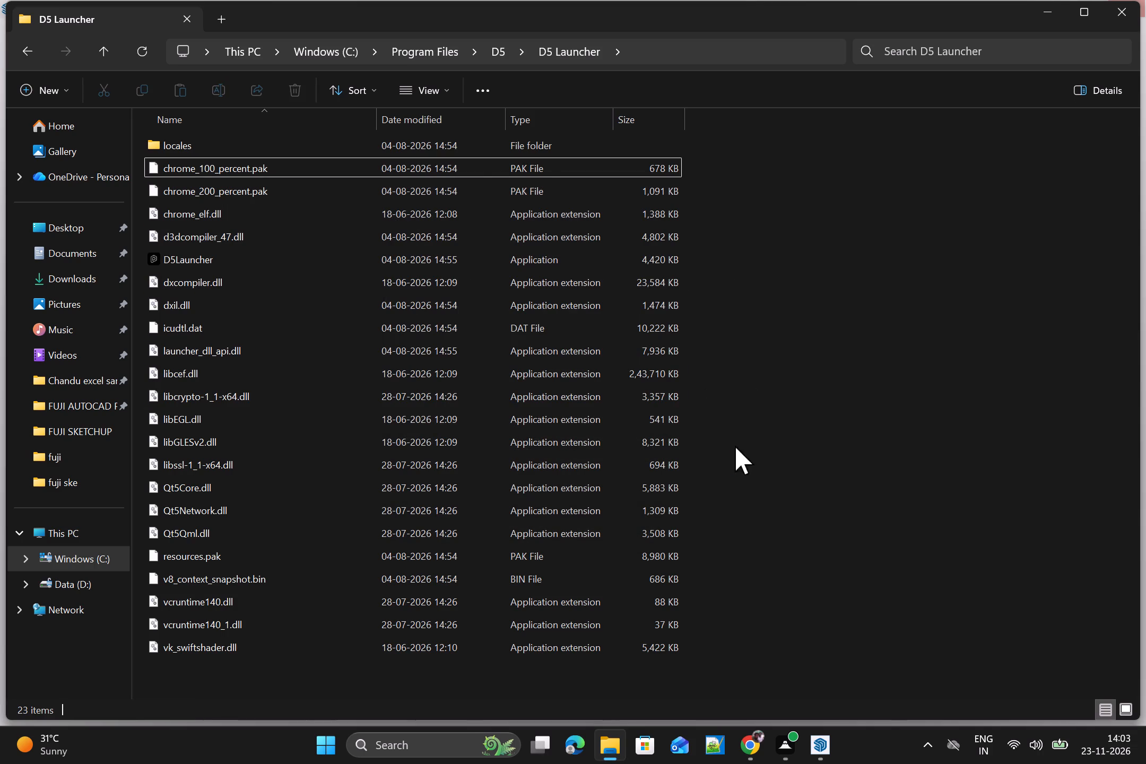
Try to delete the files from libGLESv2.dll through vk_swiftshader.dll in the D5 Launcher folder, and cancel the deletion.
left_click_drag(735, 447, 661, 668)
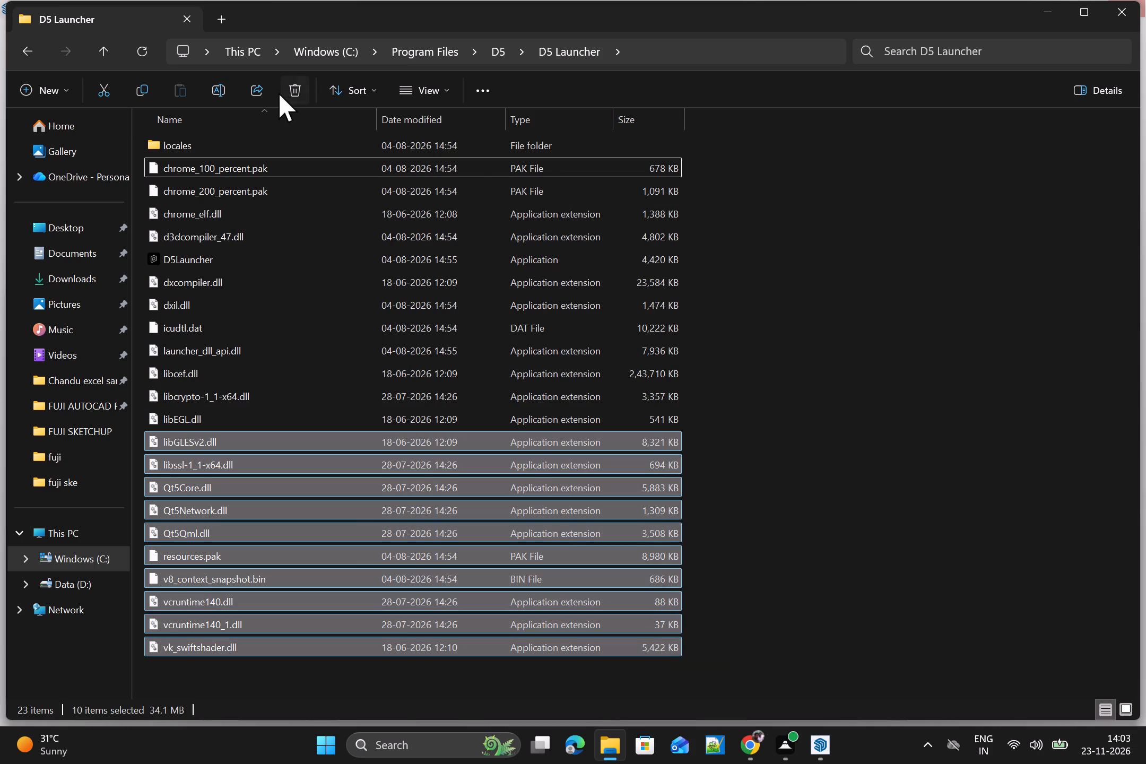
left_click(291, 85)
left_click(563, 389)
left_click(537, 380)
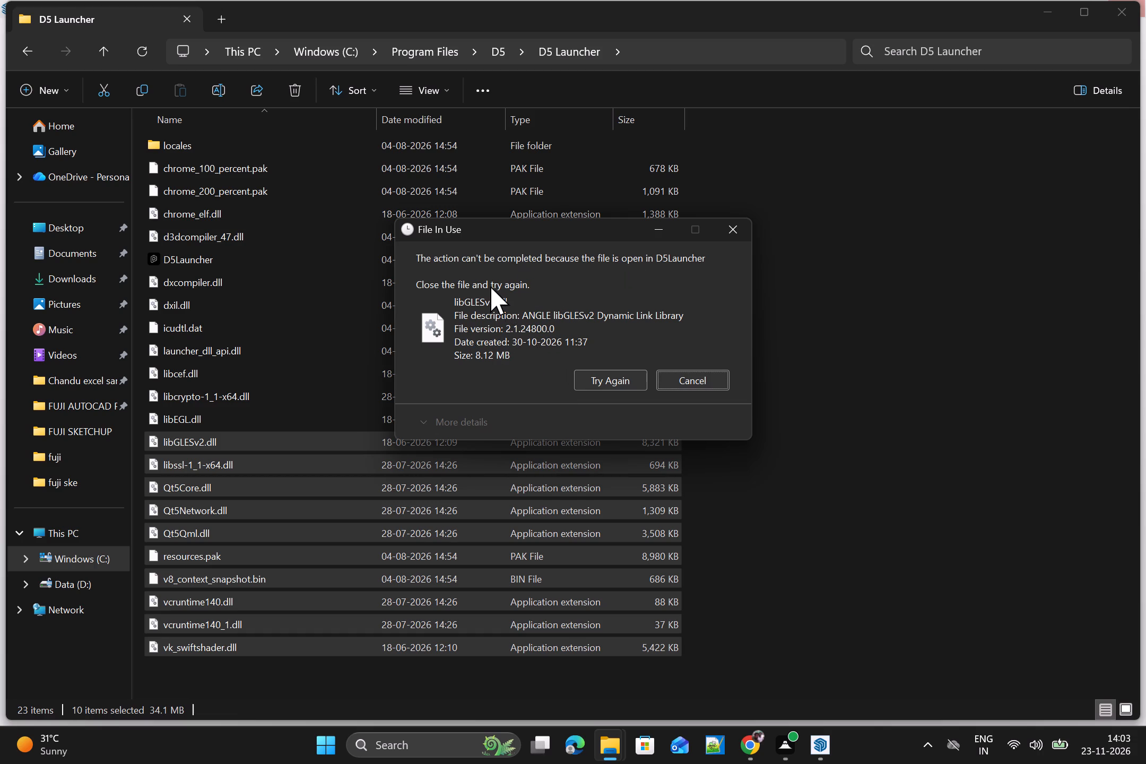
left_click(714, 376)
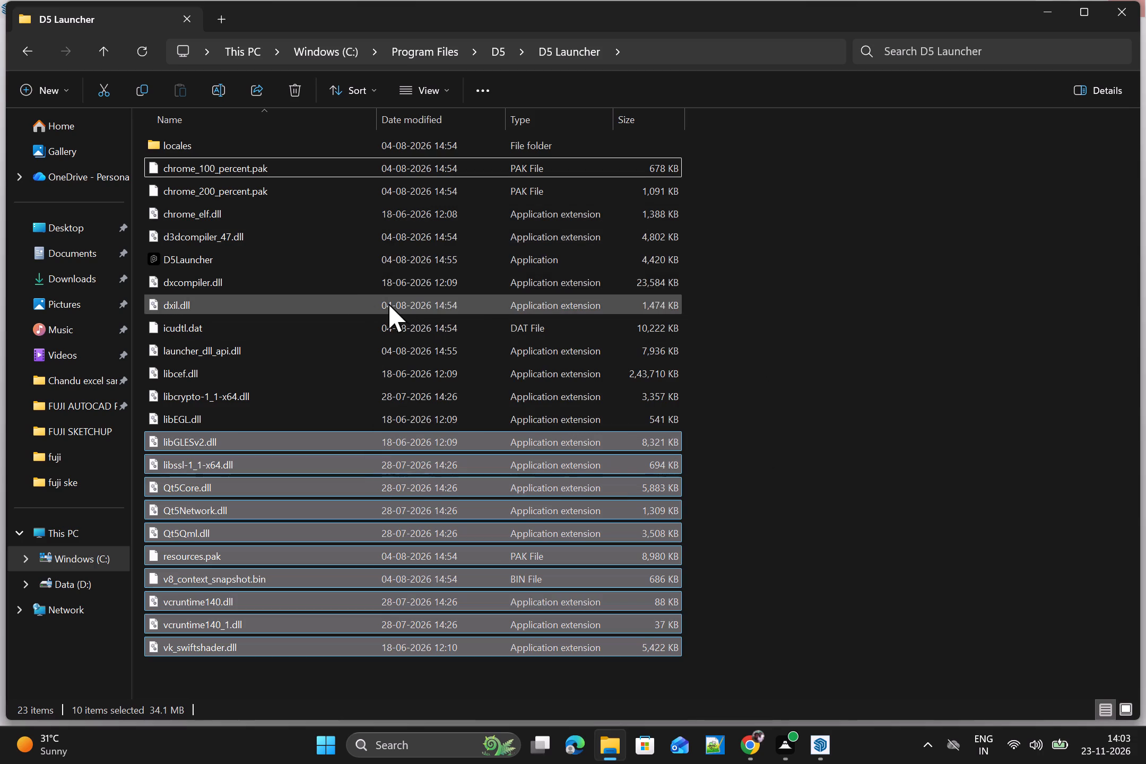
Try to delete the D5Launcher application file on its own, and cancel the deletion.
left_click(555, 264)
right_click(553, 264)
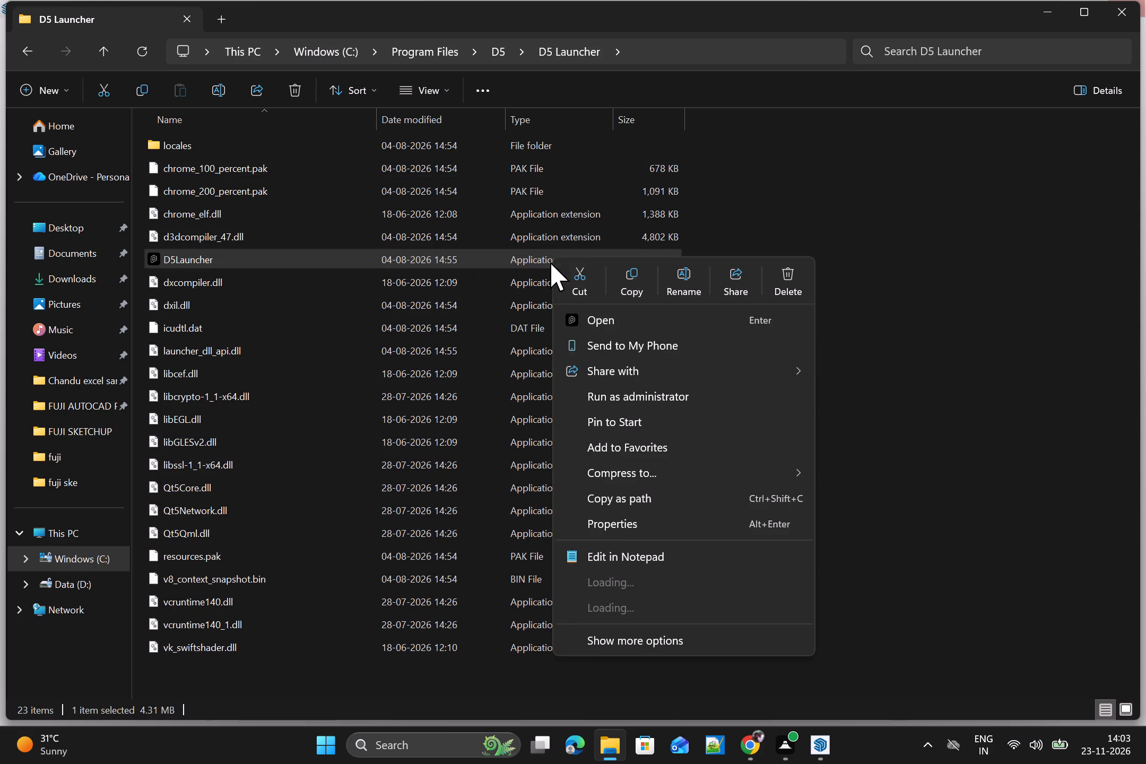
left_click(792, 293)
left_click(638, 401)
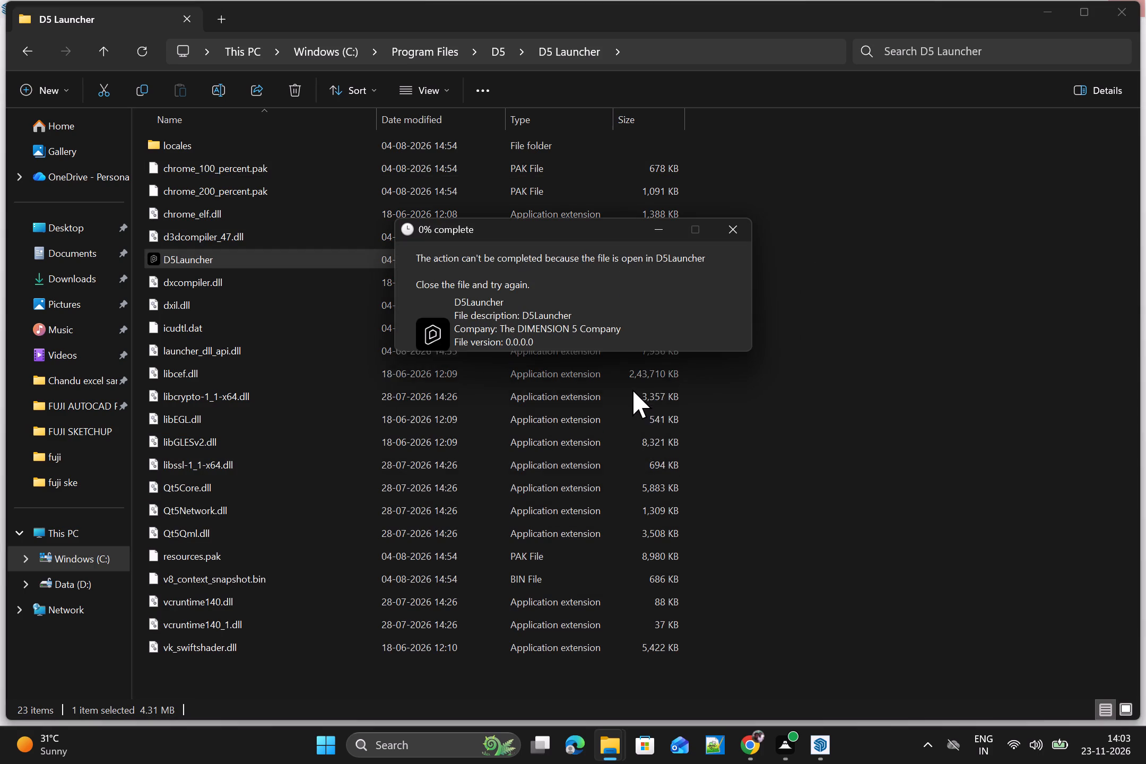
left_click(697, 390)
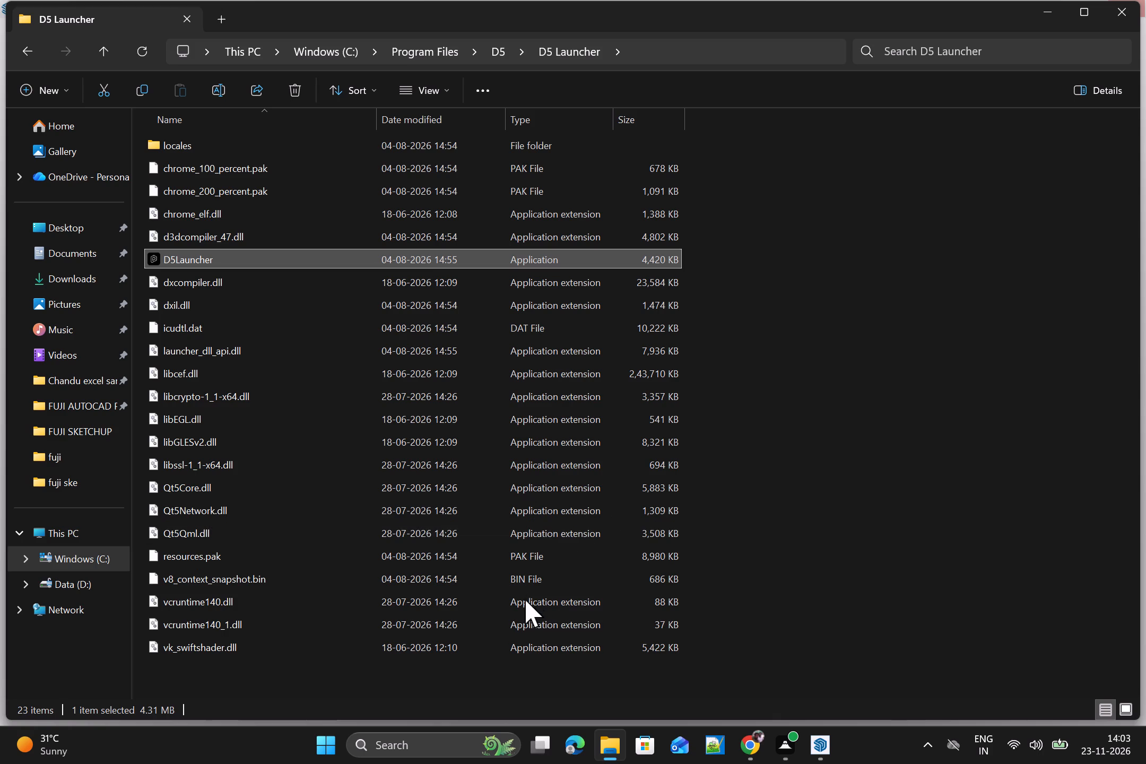
Search Windows for the uninstall settings and open Add or remove programs.
left_click(413, 743)
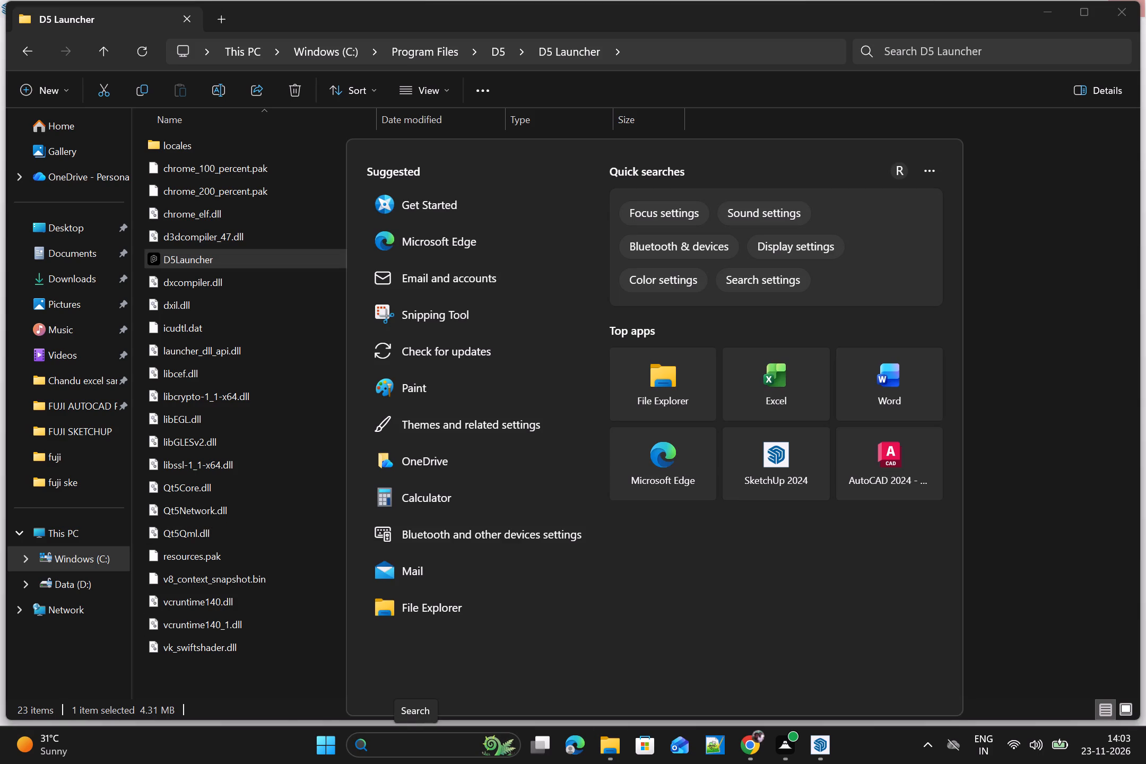
key("a")
type("[P")
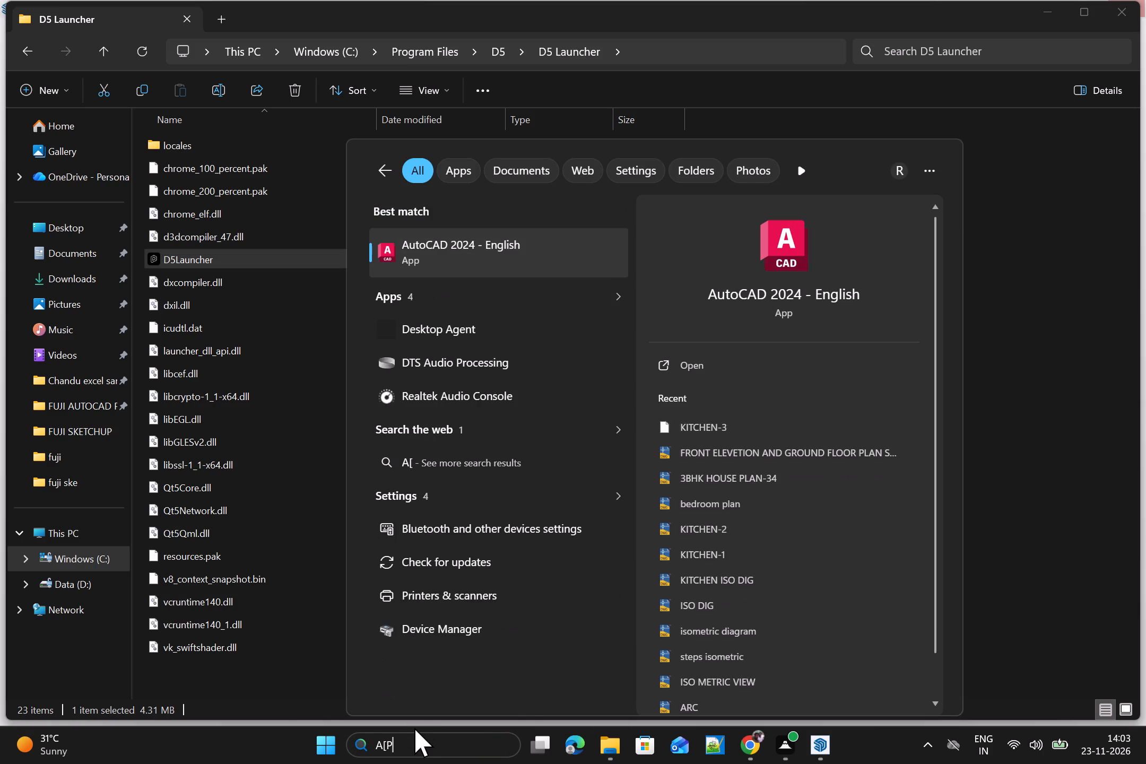
key("BackSpace")
key("BackSpace")
key("BackSpace")
key("BackSpace")
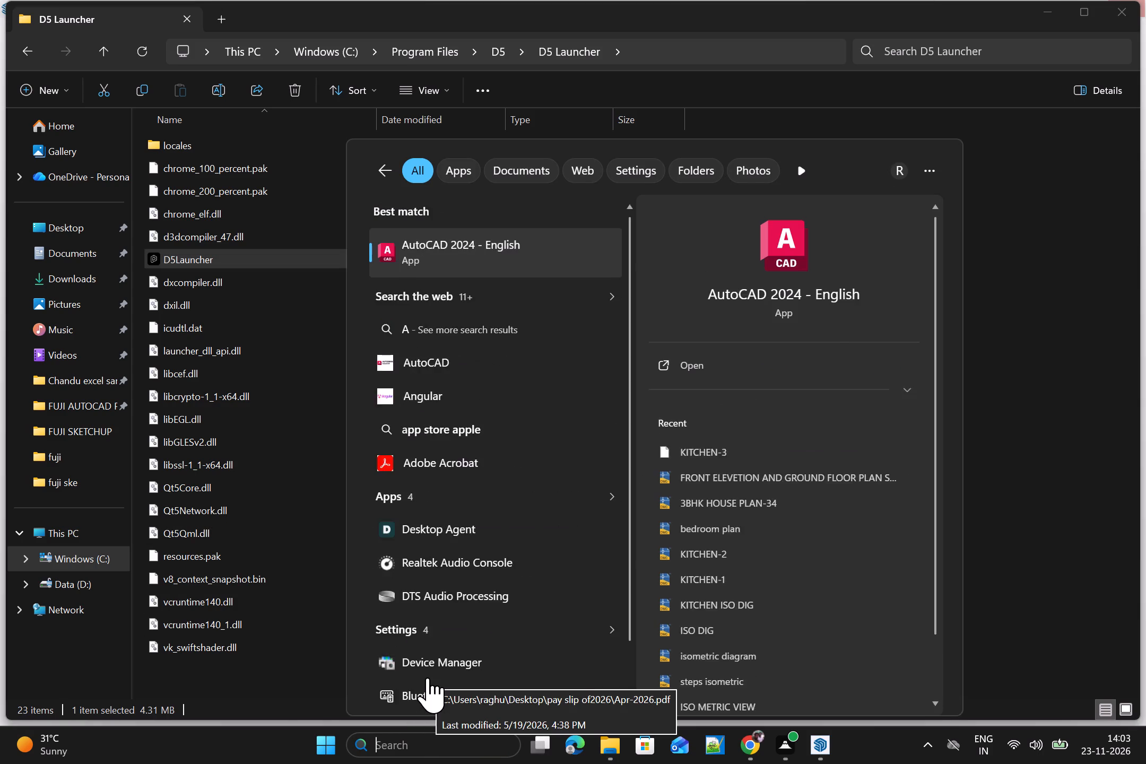
key("BackSpace")
type("UN")
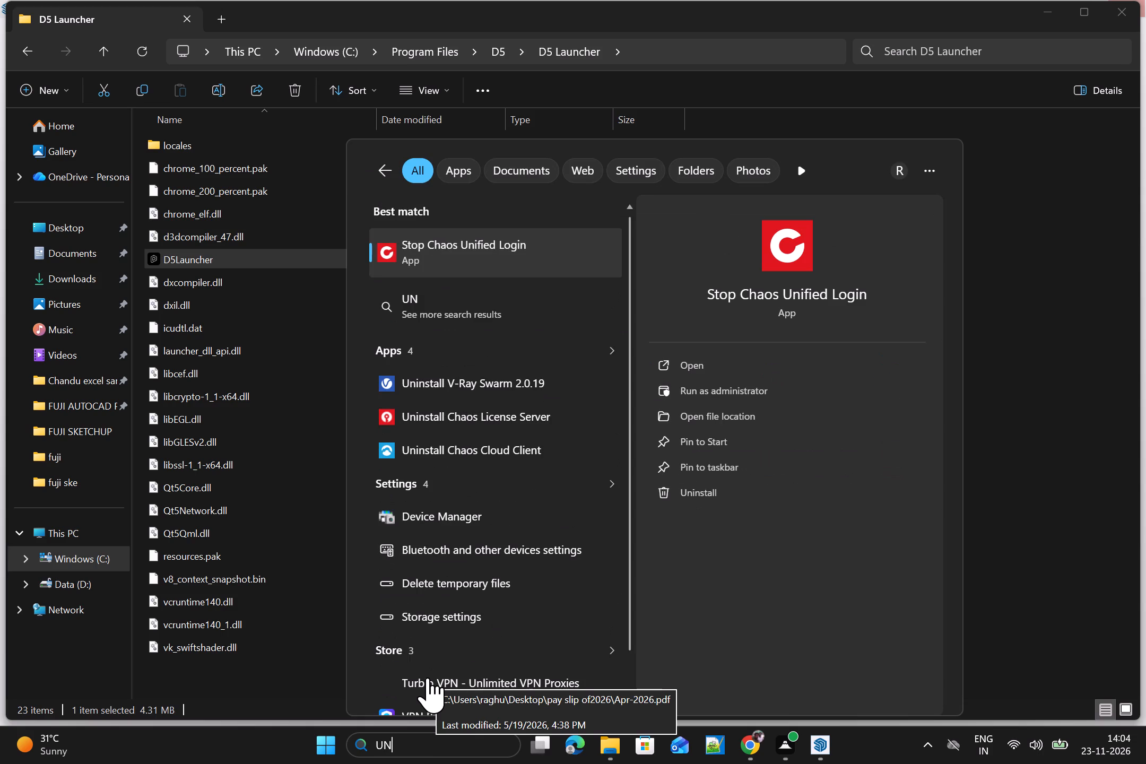
type("ISTA")
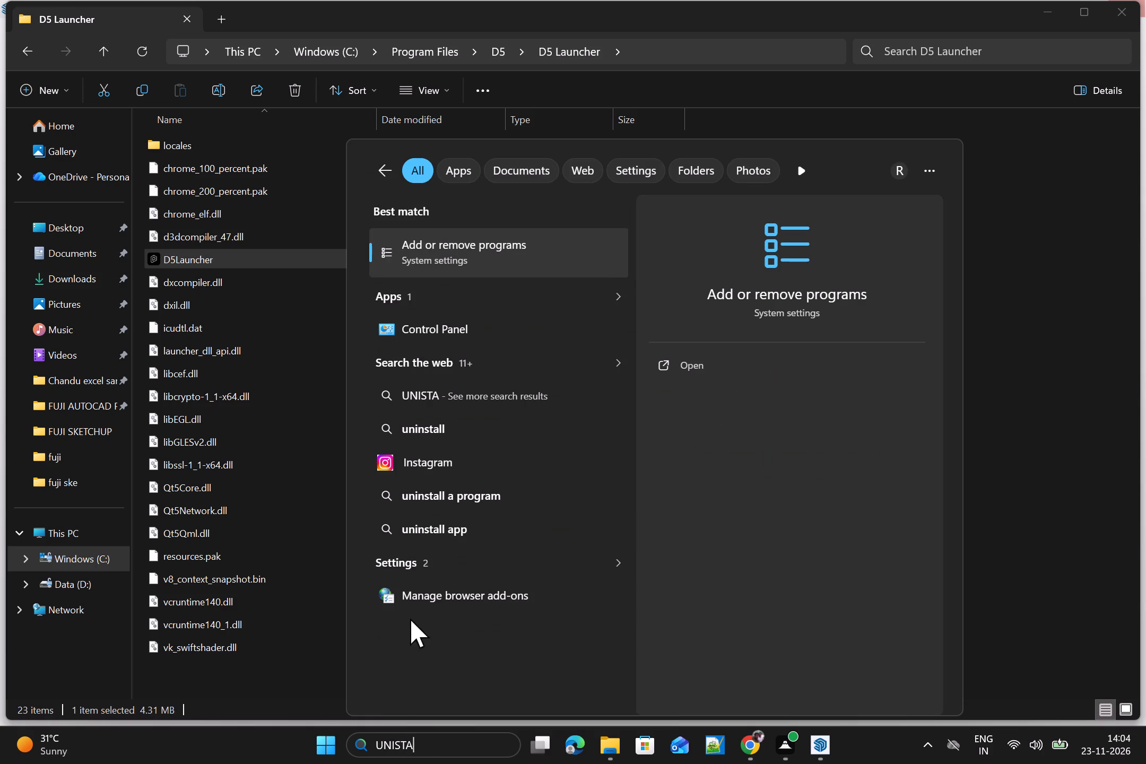
left_click(719, 370)
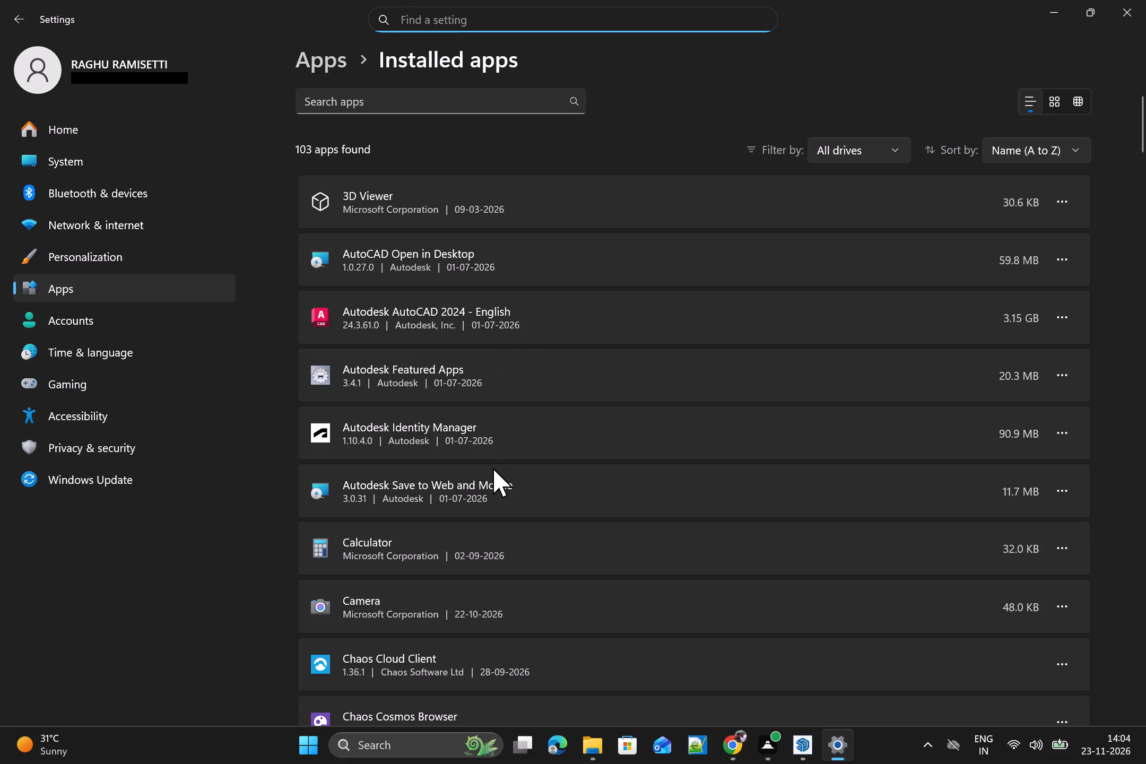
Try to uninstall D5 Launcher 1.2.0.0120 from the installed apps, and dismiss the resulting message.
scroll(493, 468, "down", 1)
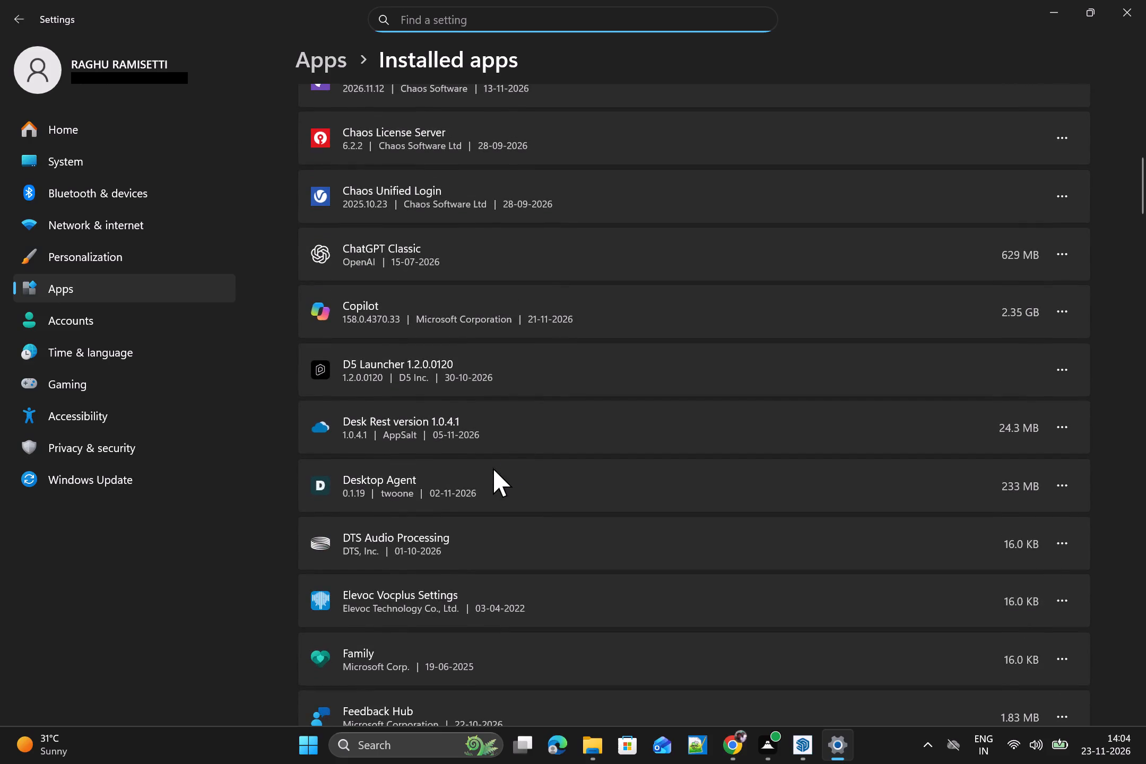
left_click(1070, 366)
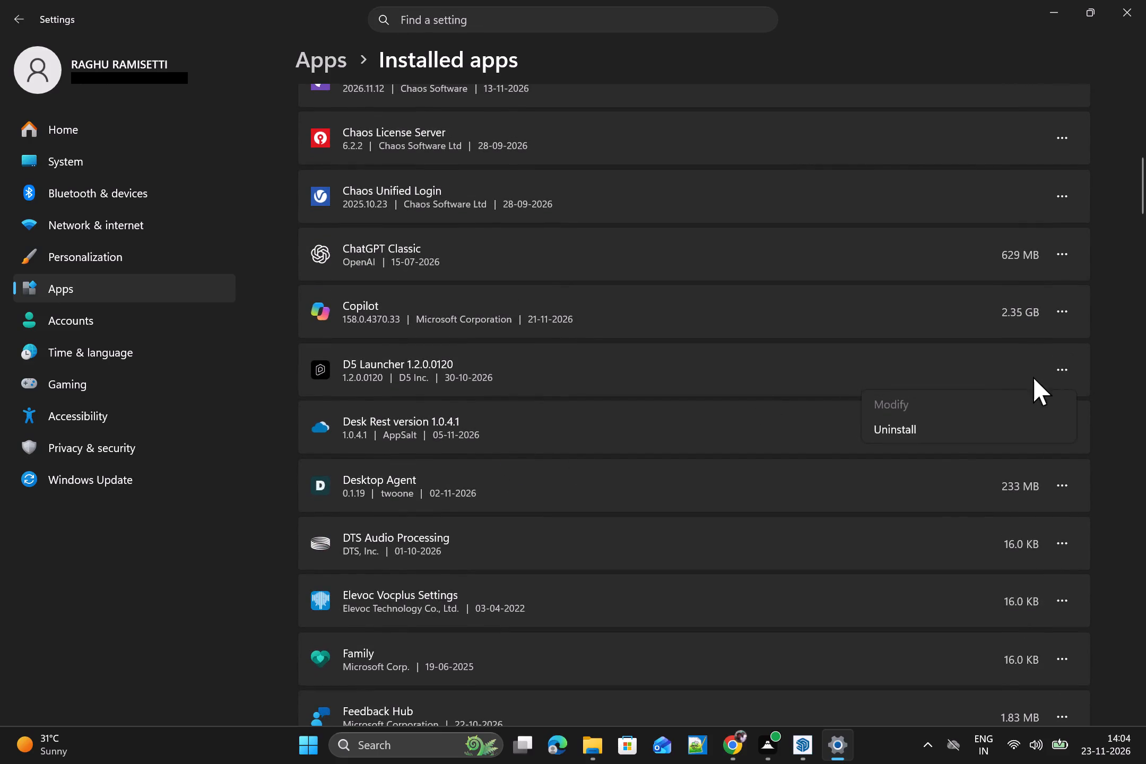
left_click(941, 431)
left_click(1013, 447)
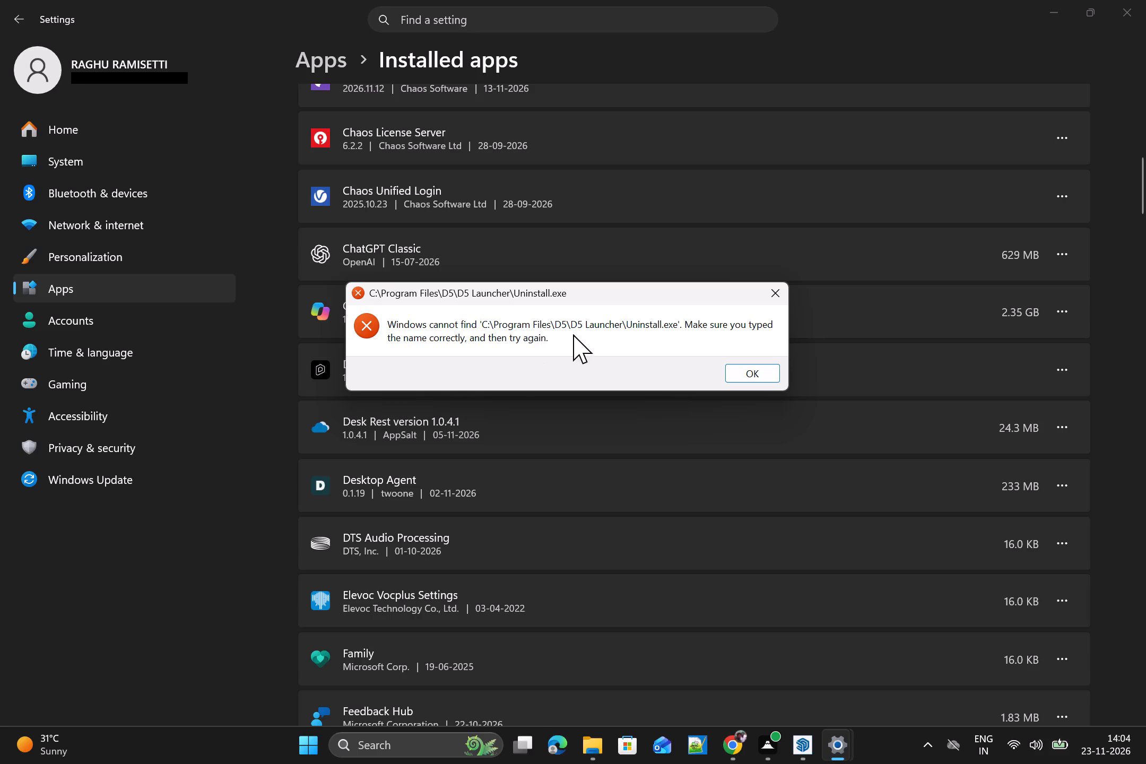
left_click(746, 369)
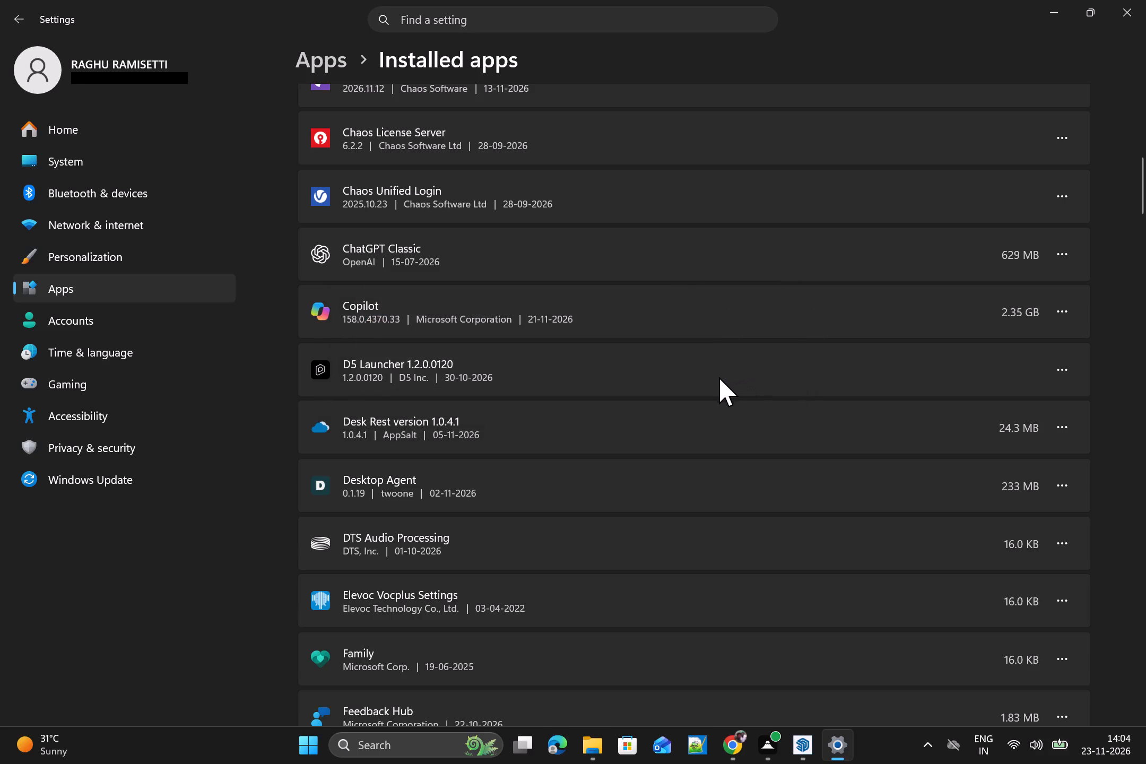
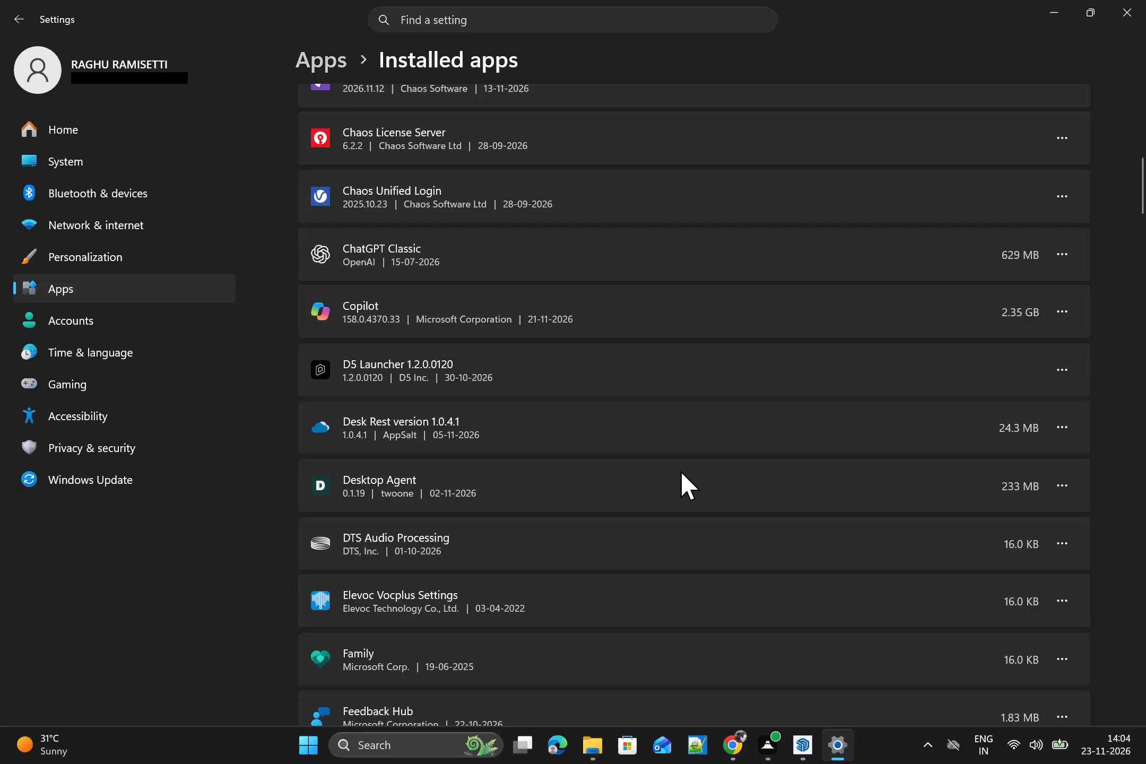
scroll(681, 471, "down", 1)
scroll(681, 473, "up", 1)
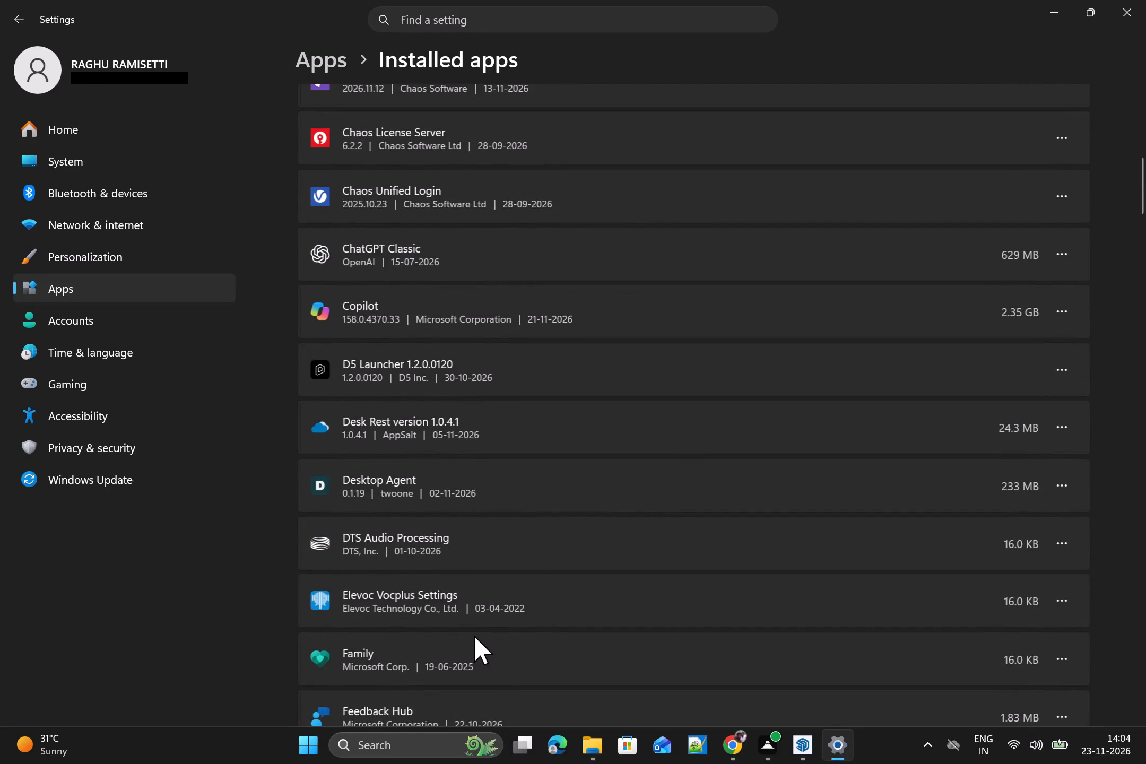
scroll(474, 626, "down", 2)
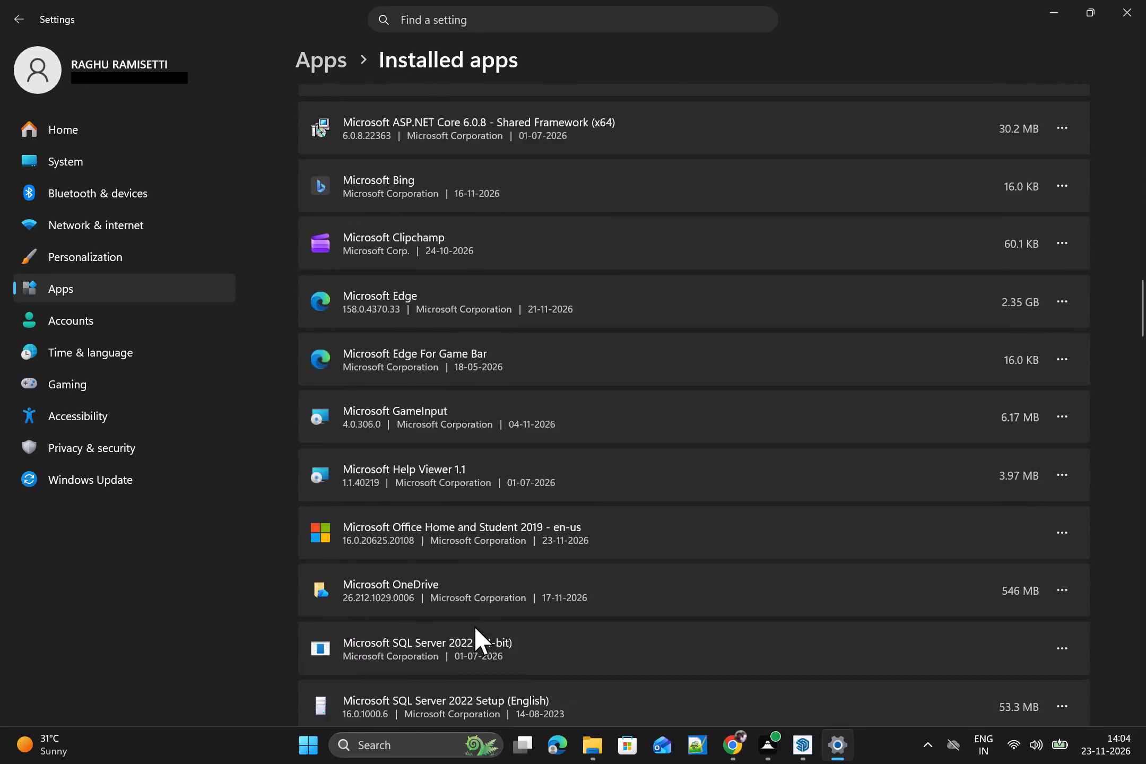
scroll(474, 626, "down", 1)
Switch to the SketchUp window to check its state.
left_click(805, 742)
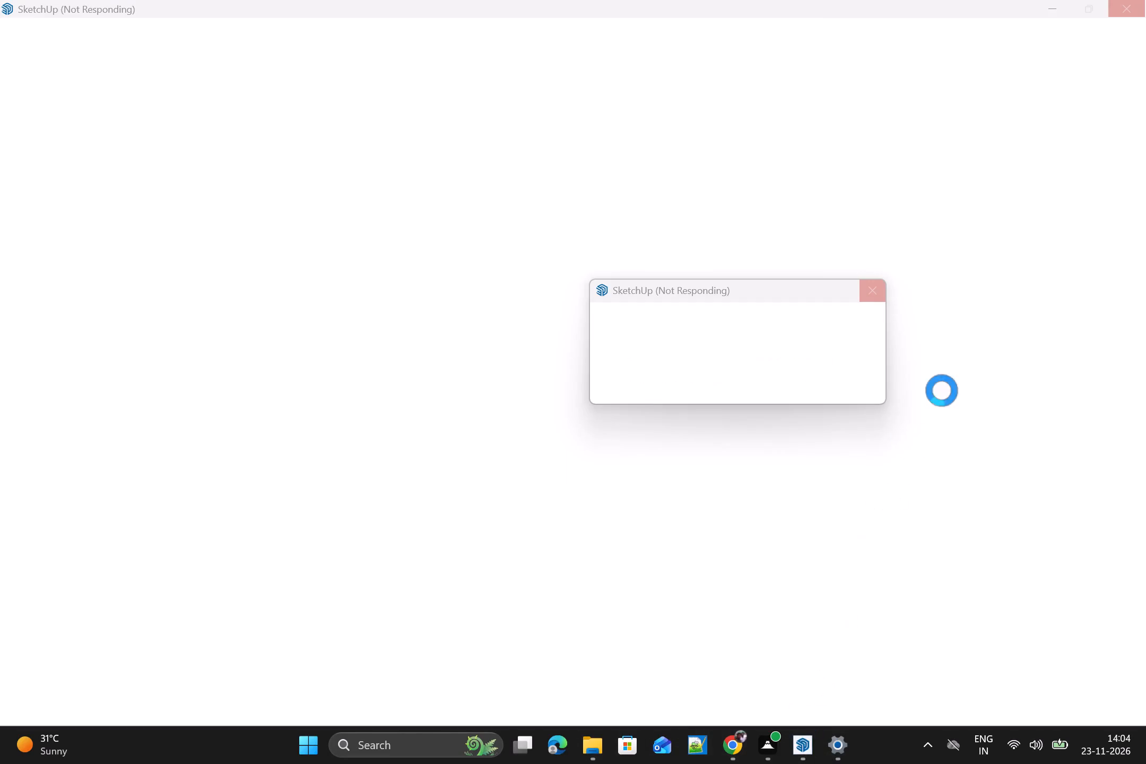
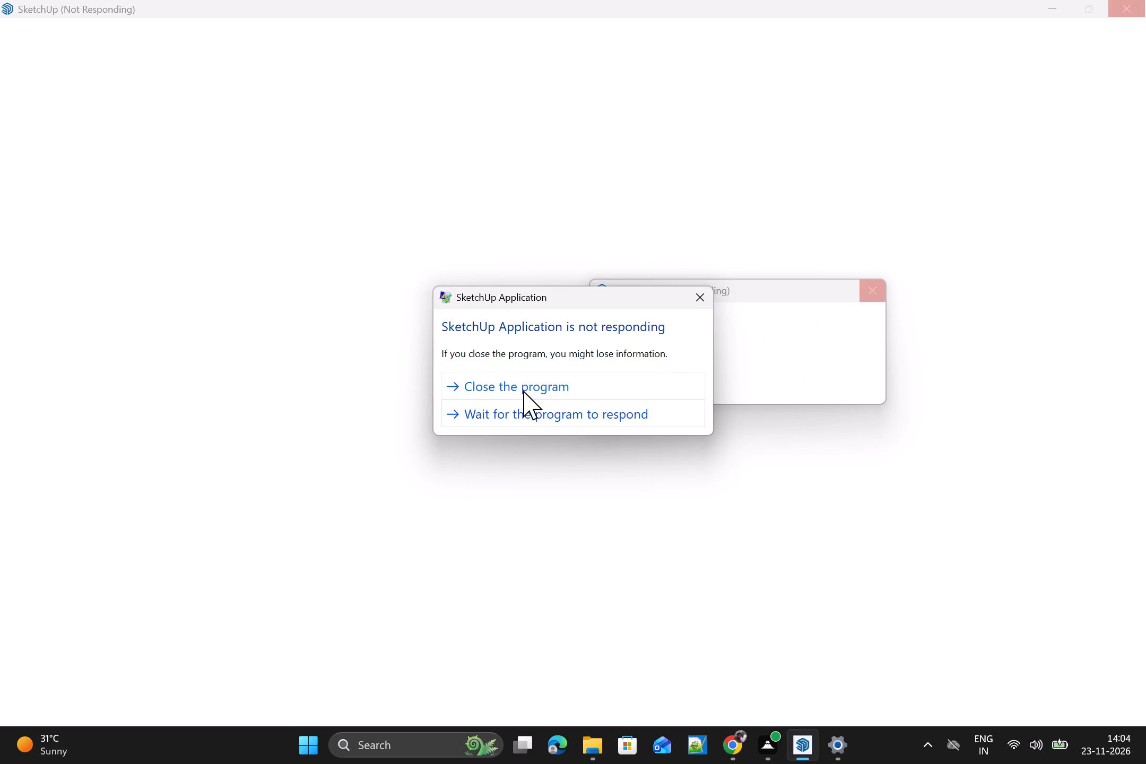
Force the unresponsive SketchUp application to close instead of waiting for it to respond.
left_click(525, 389)
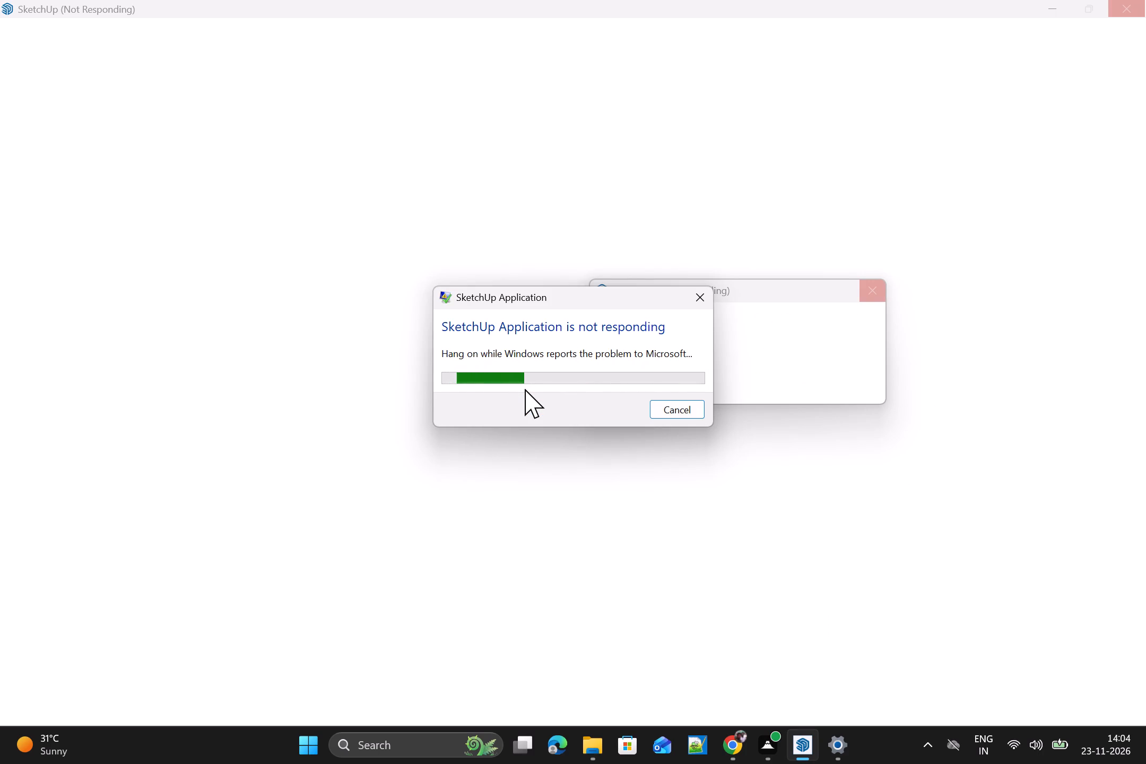
Minimize the Settings window showing the installed apps.
left_click(1056, 1)
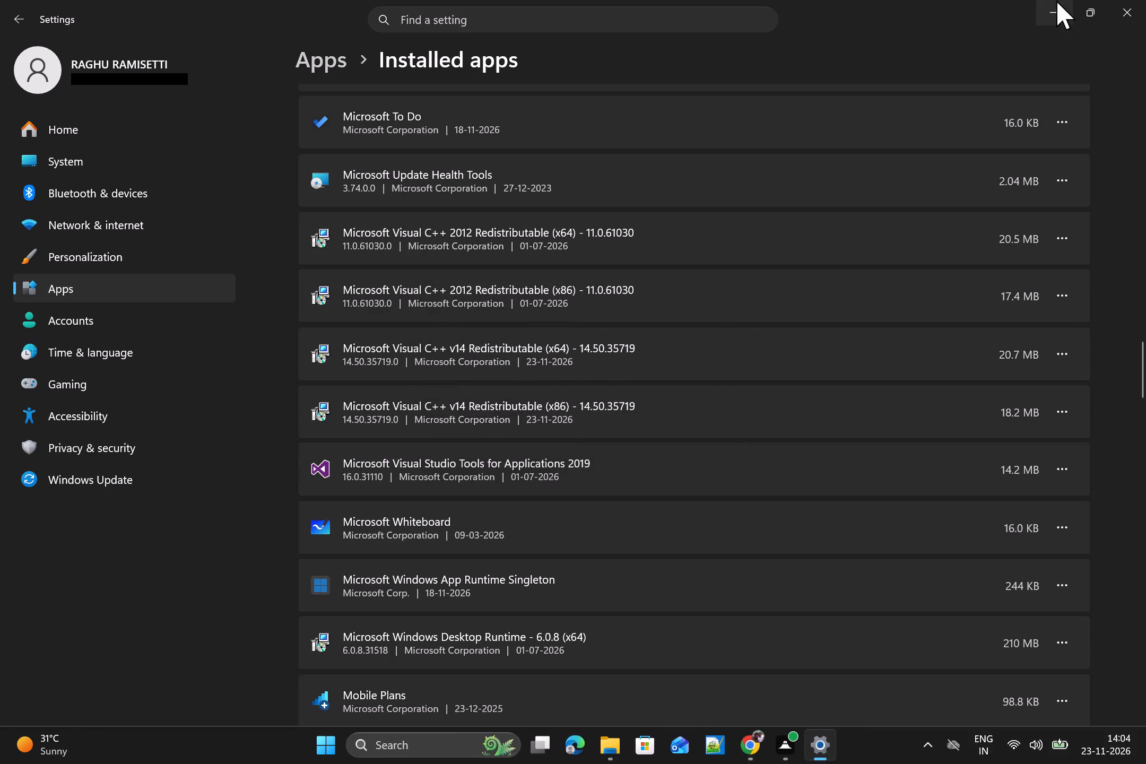
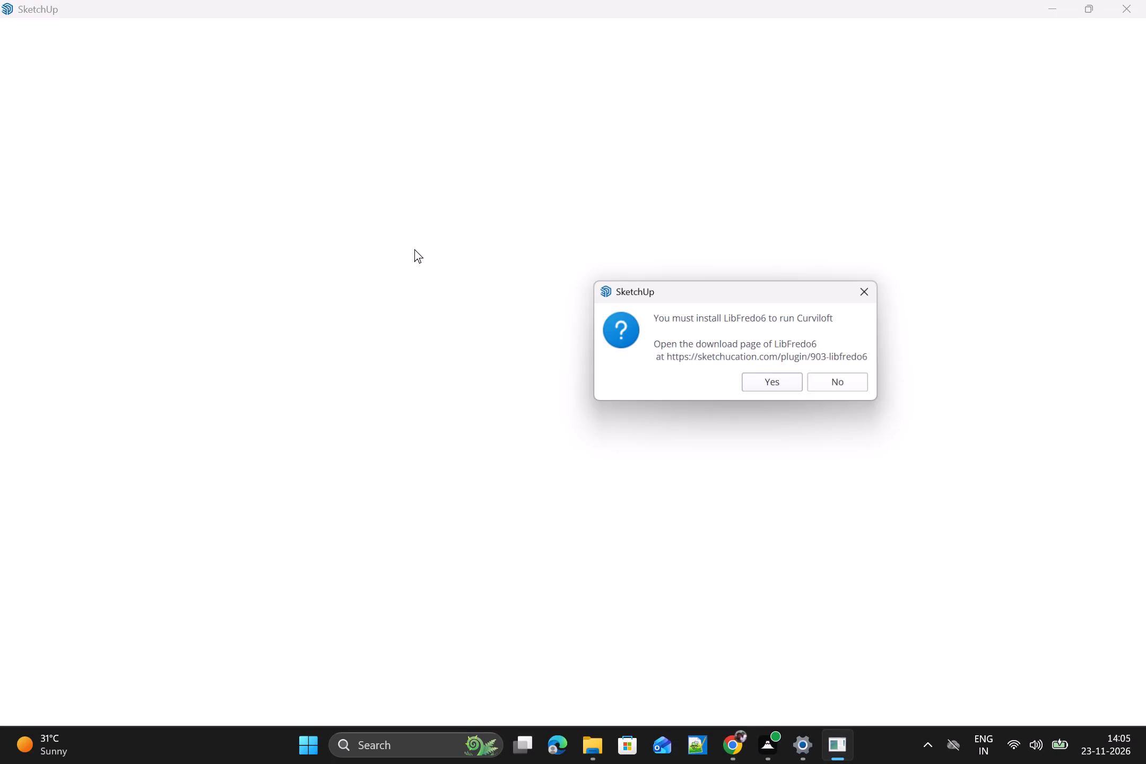
Decline opening the LibFredo6 download page for Curviloft.
left_click(828, 379)
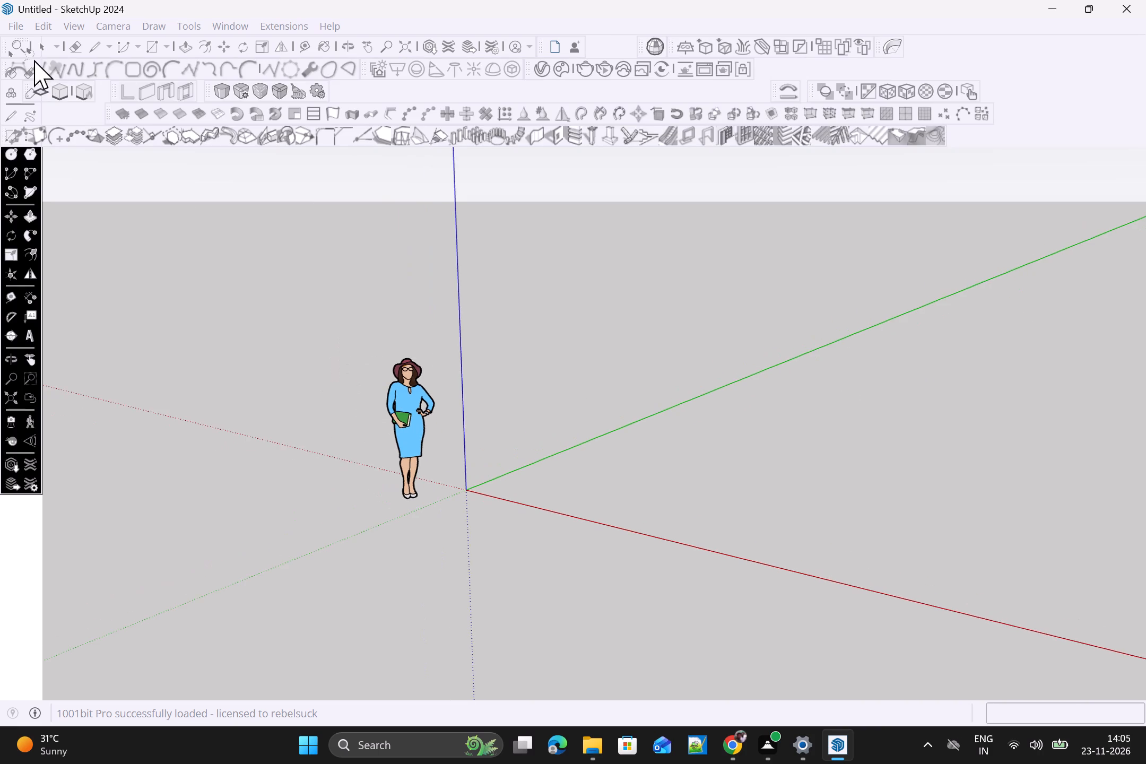
Import the drawing 26X50 2BHK HOUSE PLAN-28 from the fuji folder on drive D: into the untitled model.
left_click(12, 26)
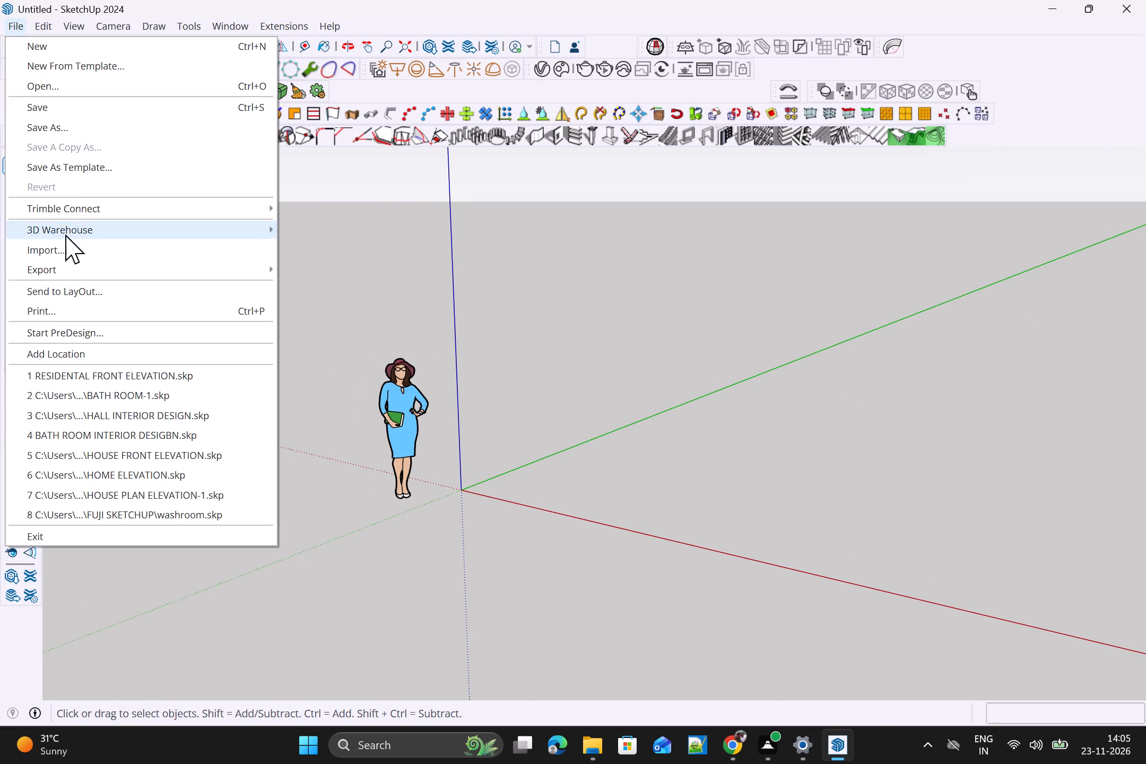
left_click(66, 249)
scroll(71, 217, "up", 1)
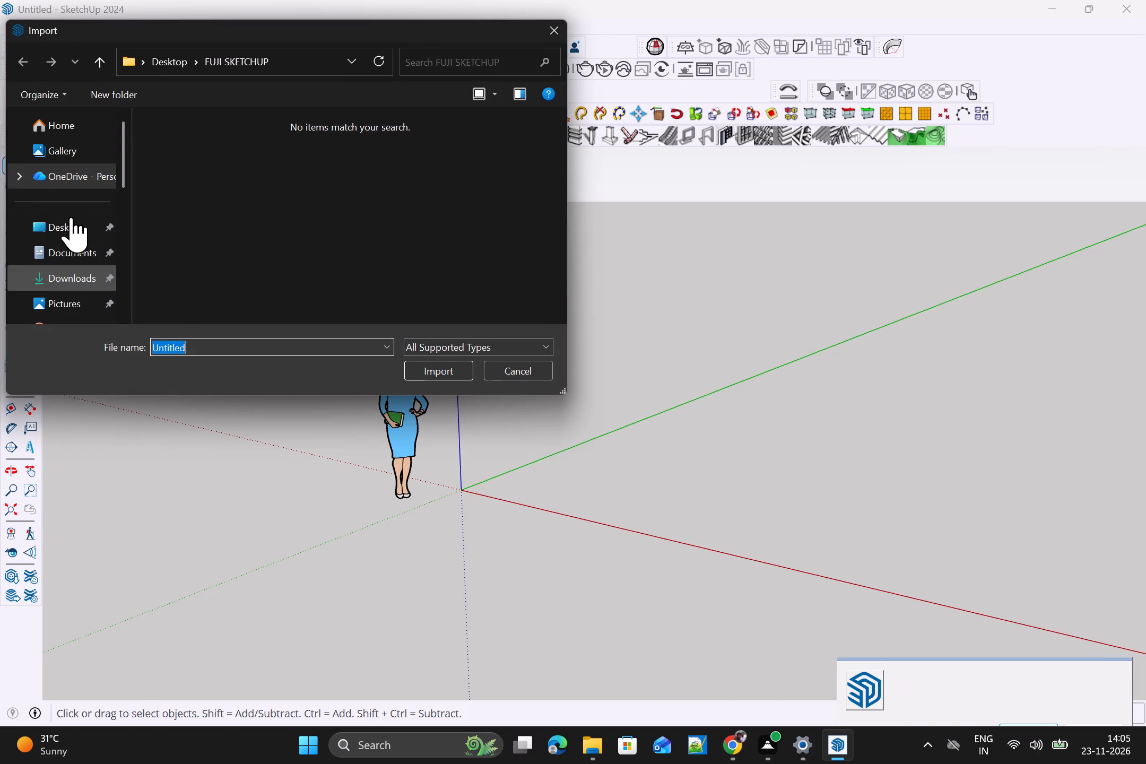
scroll(72, 180, "up", 2)
scroll(65, 173, "down", 2)
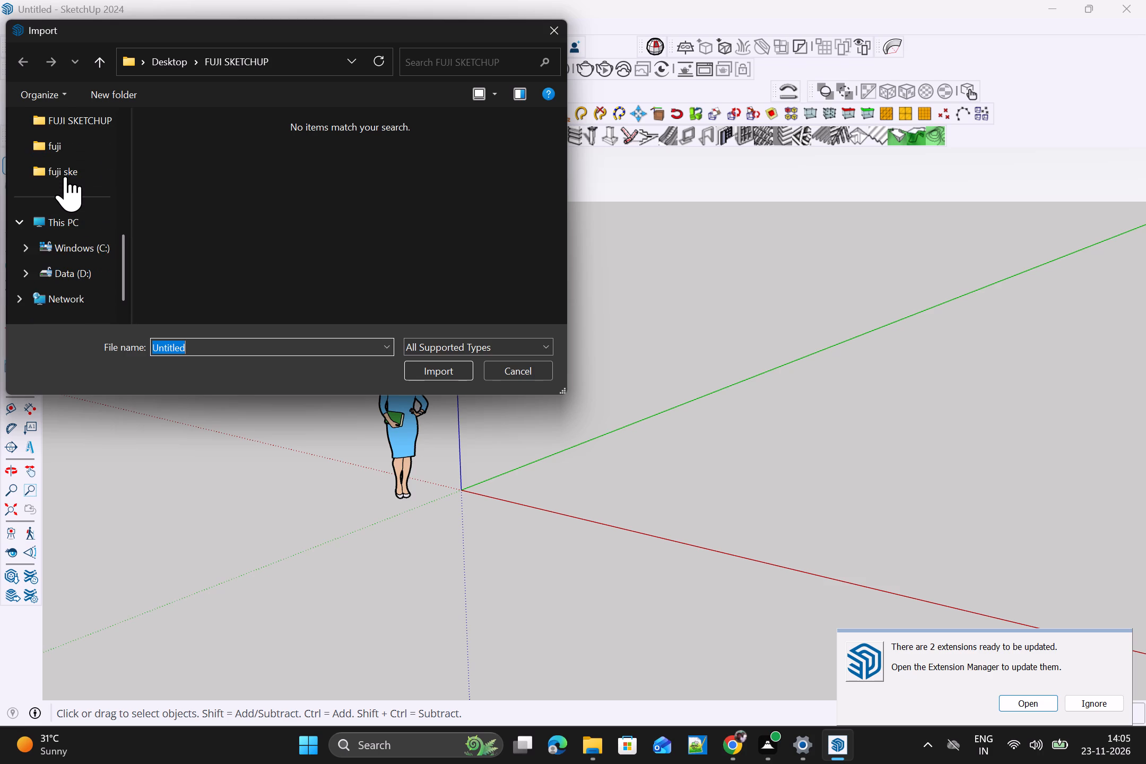
scroll(65, 176, "up", 1)
scroll(68, 282, "down", 1)
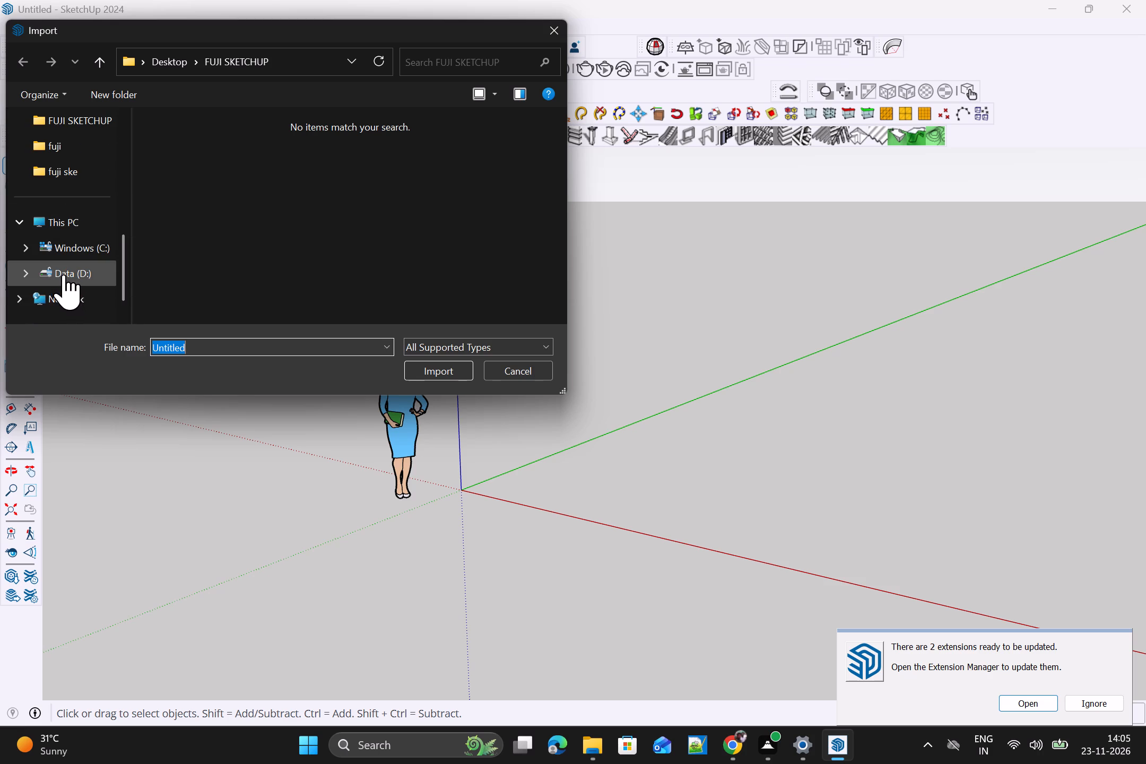
left_click(75, 225)
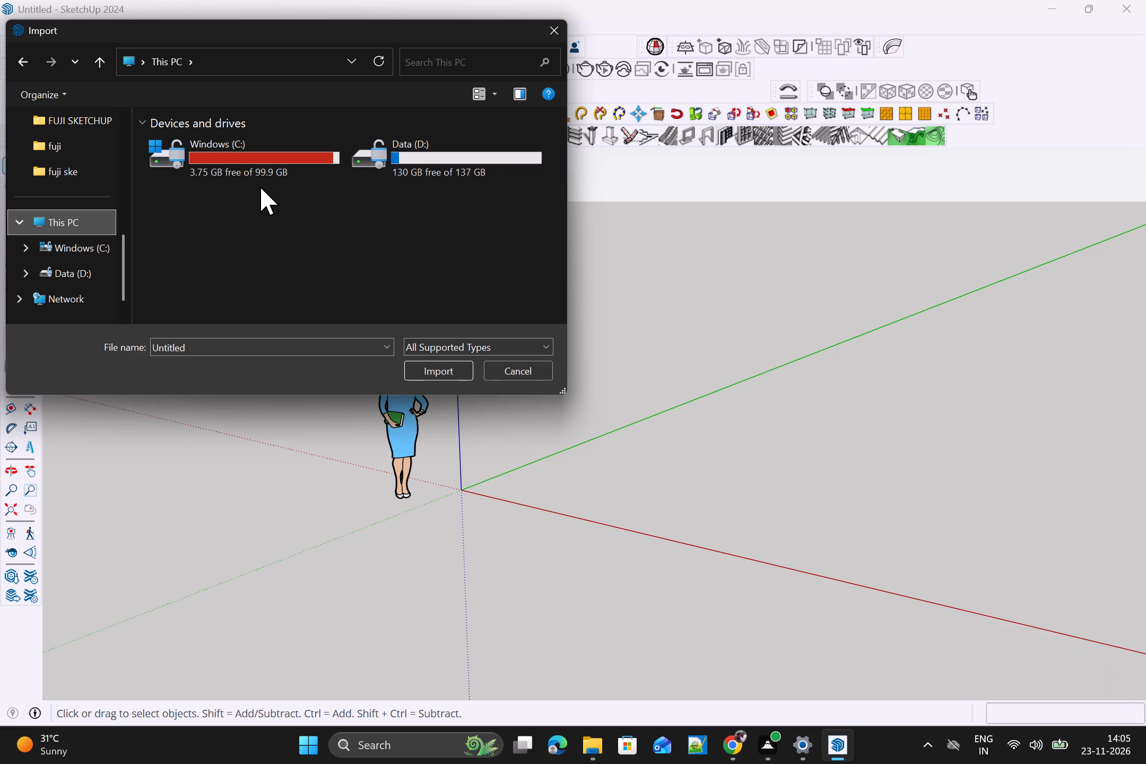
scroll(66, 206, "up", 3)
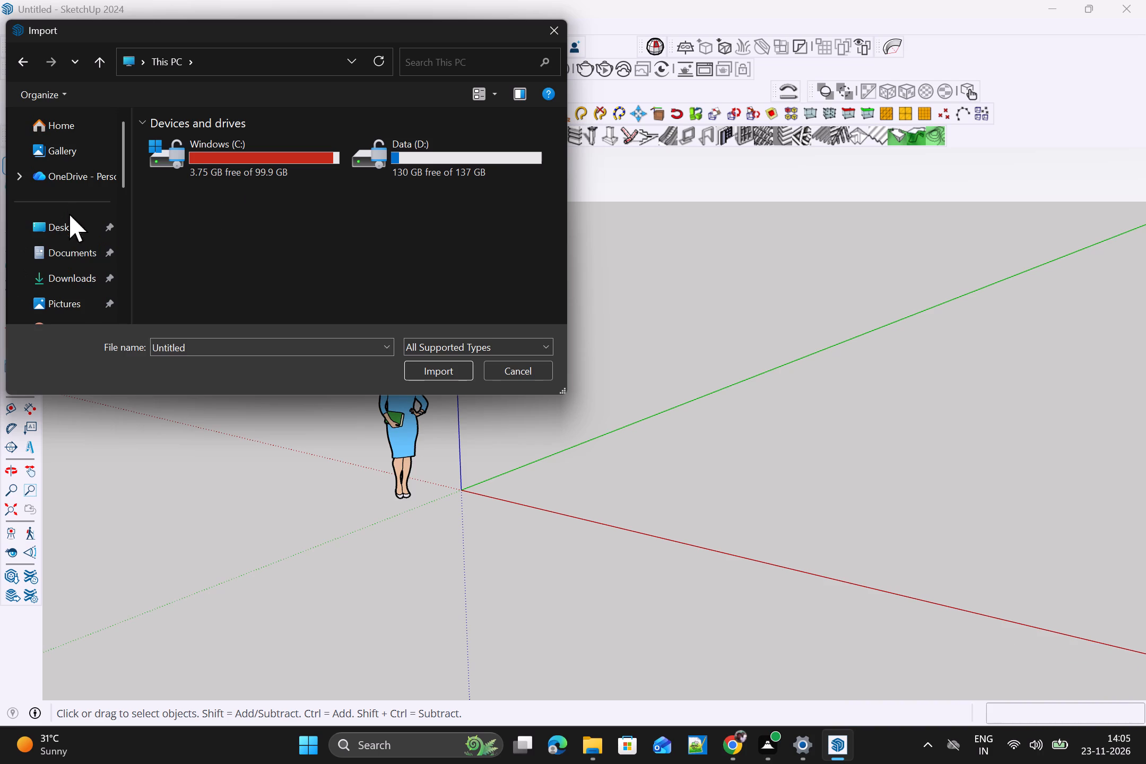
scroll(60, 172, "up", 1)
left_click(70, 226)
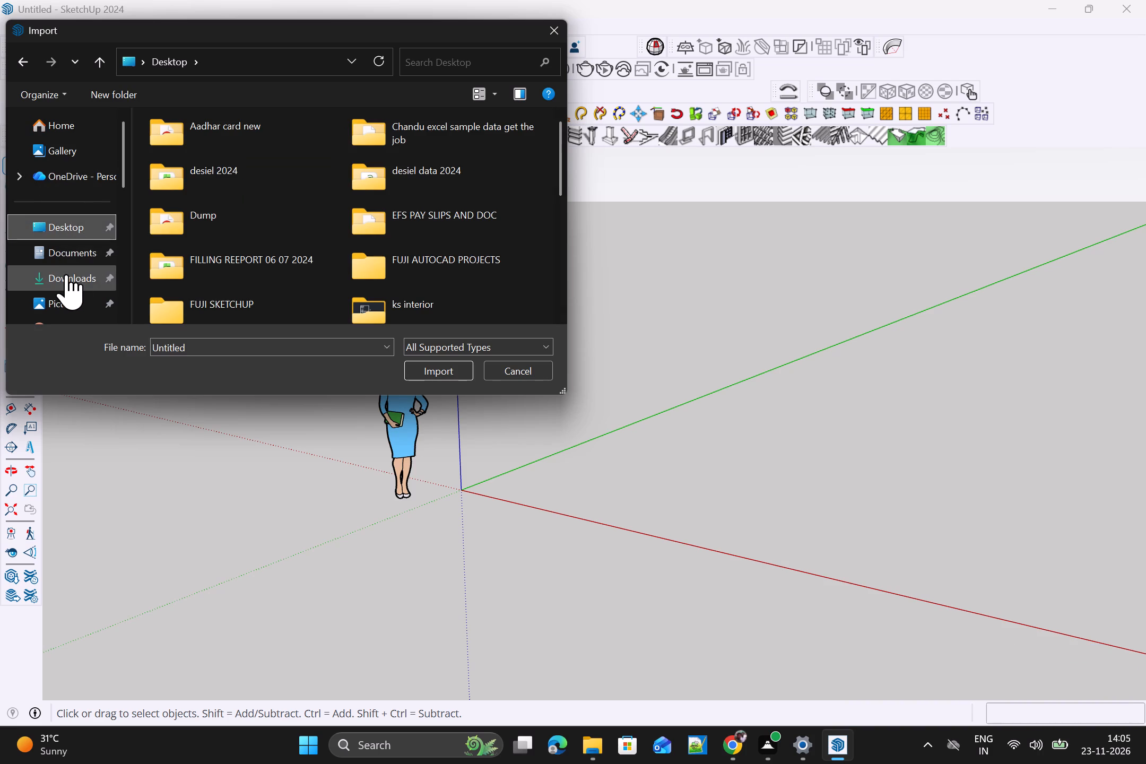
scroll(68, 269, "down", 3)
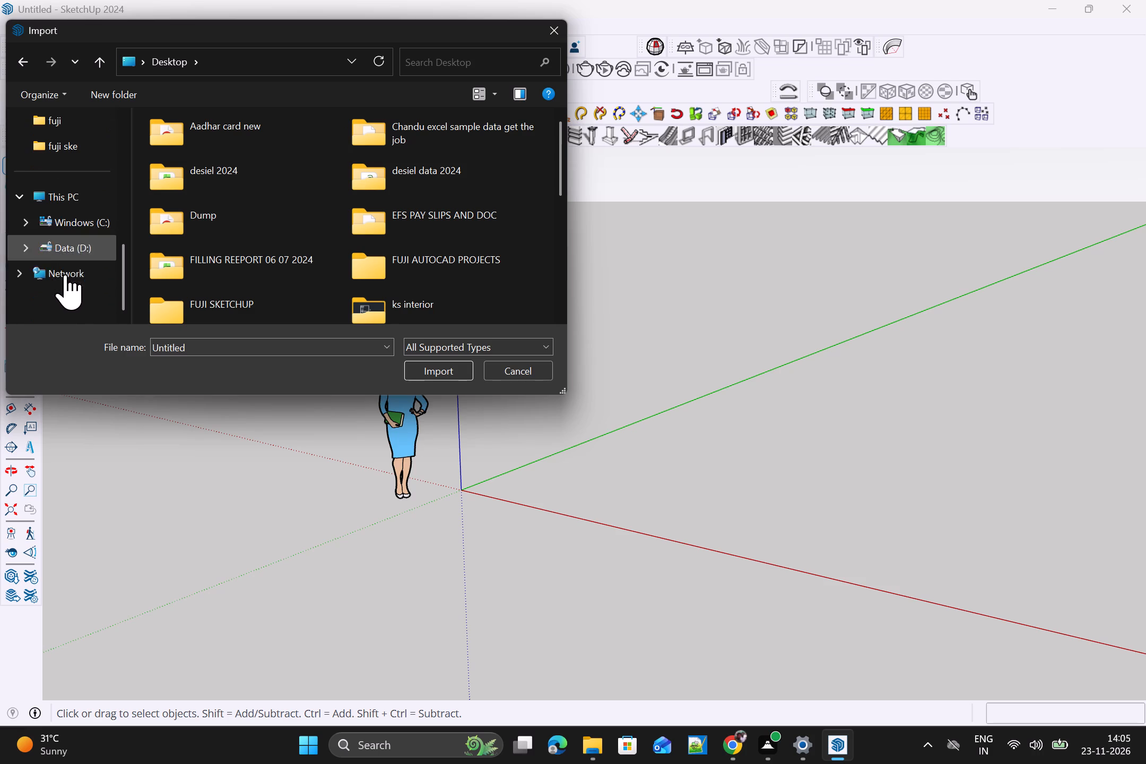
scroll(65, 274, "down", 1)
left_click(64, 222)
left_click(73, 260)
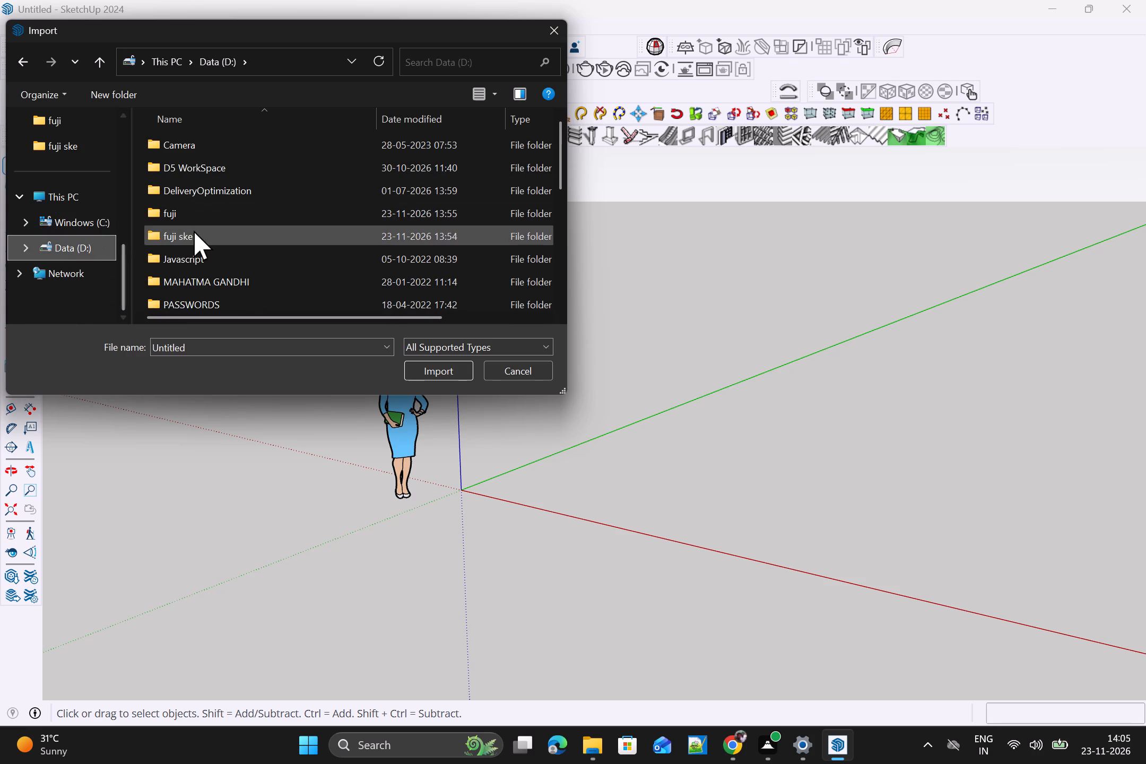
left_click(200, 218)
left_click(201, 215)
double_click(201, 215)
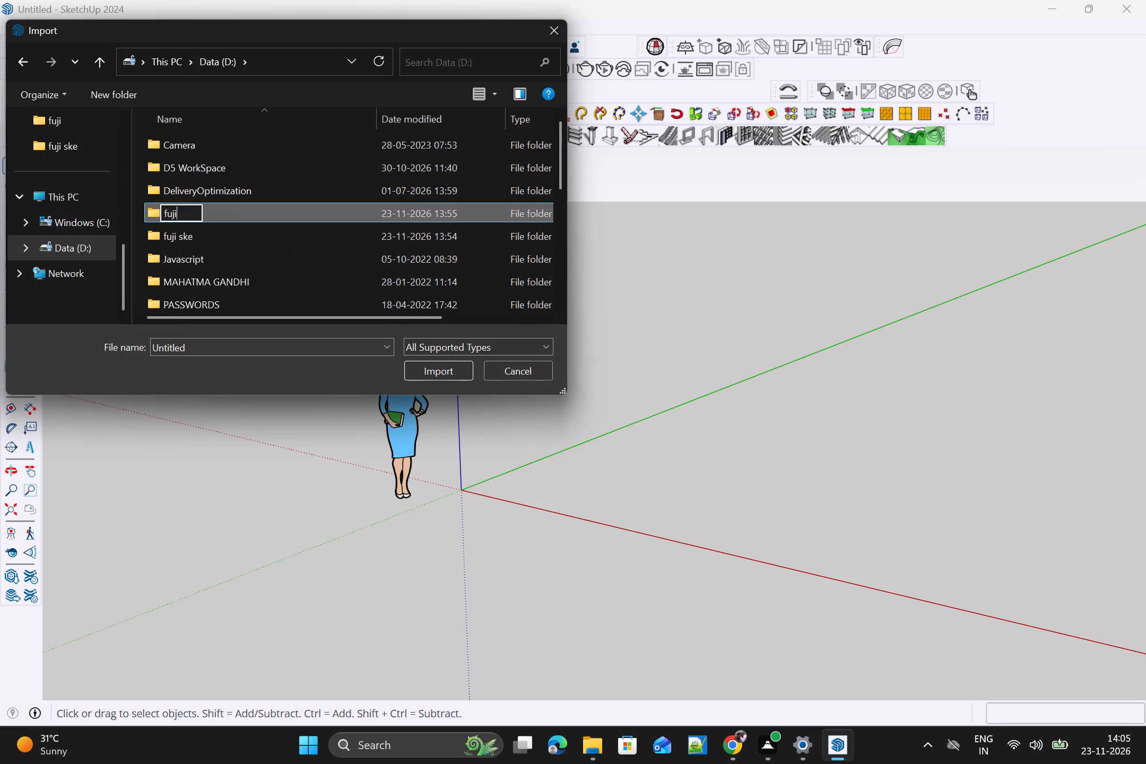
triple_click(232, 216)
scroll(226, 254, "down", 2)
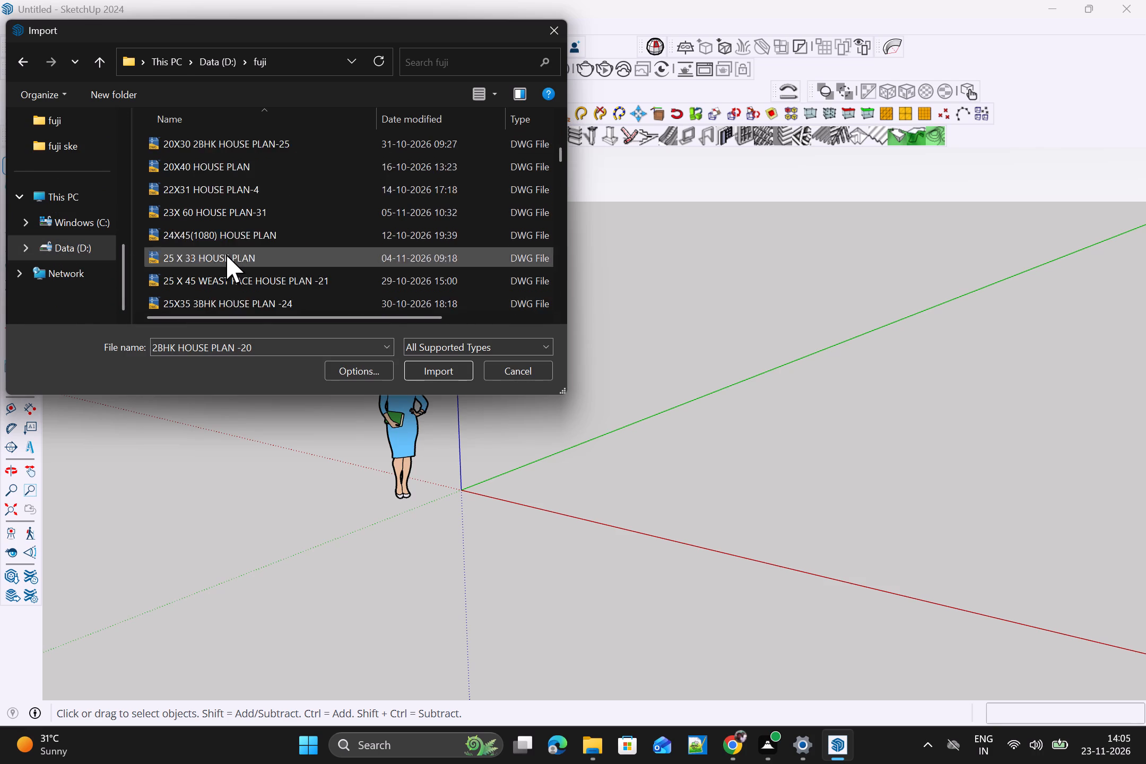
scroll(226, 254, "down", 2)
left_click(223, 214)
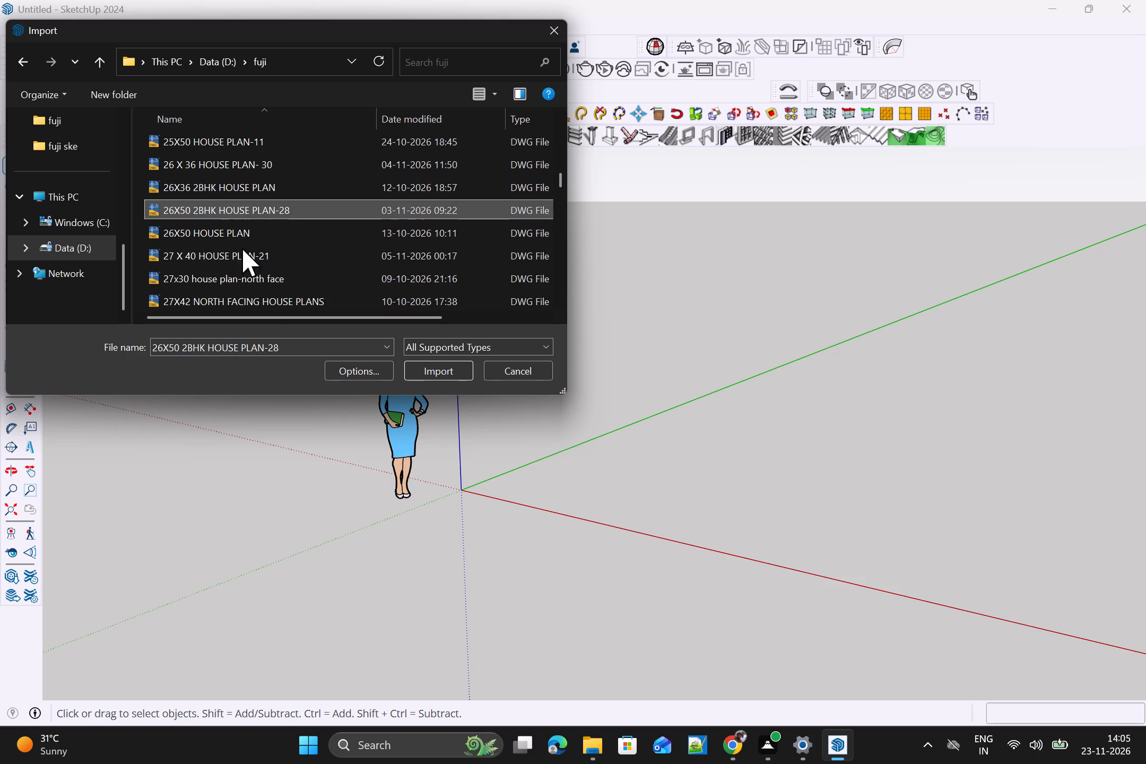
left_click(433, 367)
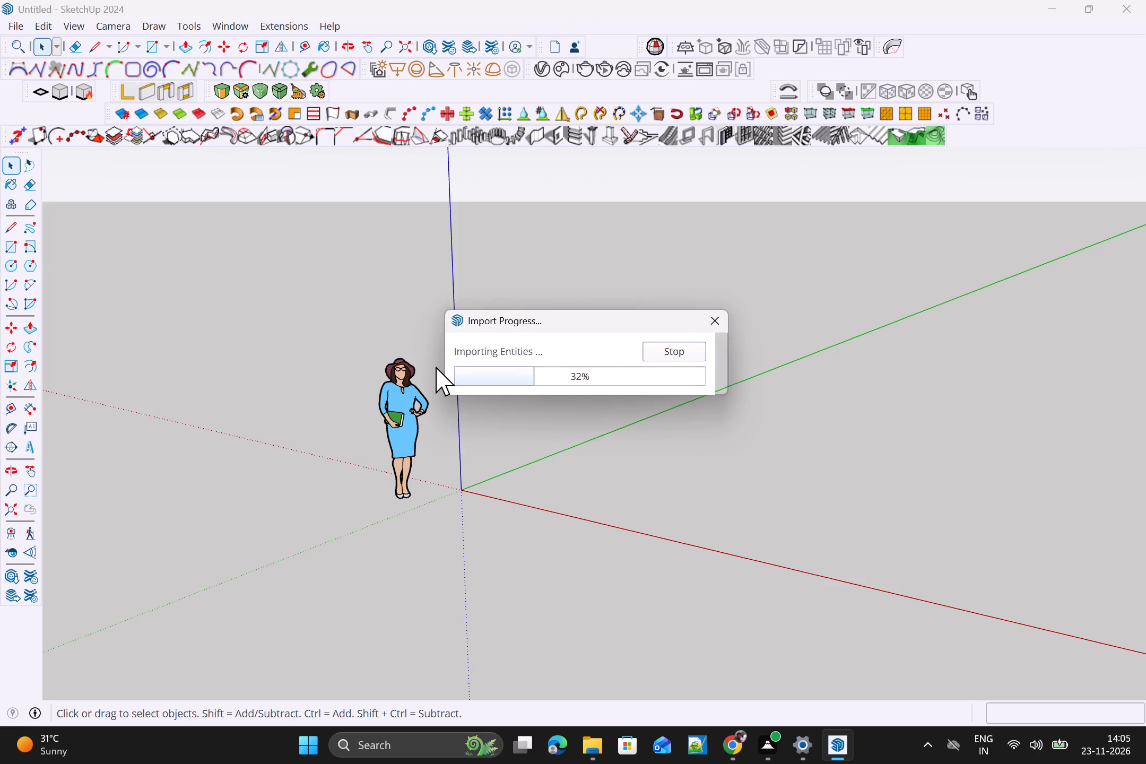
left_click(641, 492)
left_click(645, 483)
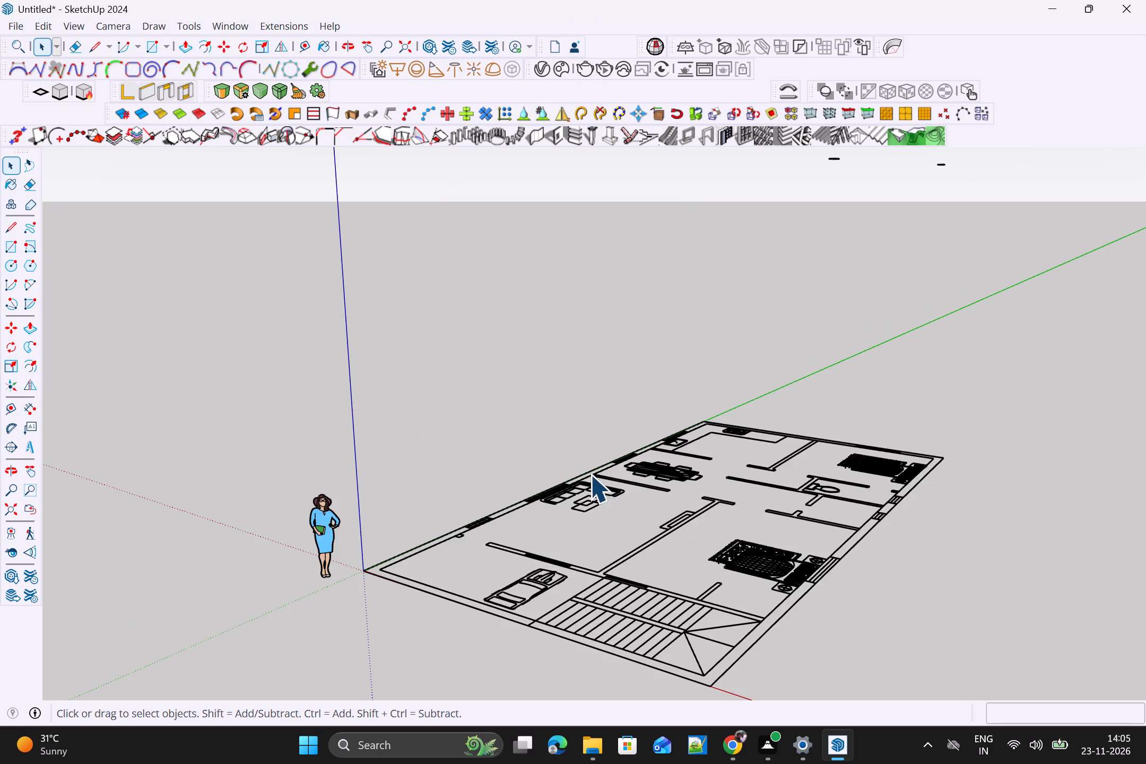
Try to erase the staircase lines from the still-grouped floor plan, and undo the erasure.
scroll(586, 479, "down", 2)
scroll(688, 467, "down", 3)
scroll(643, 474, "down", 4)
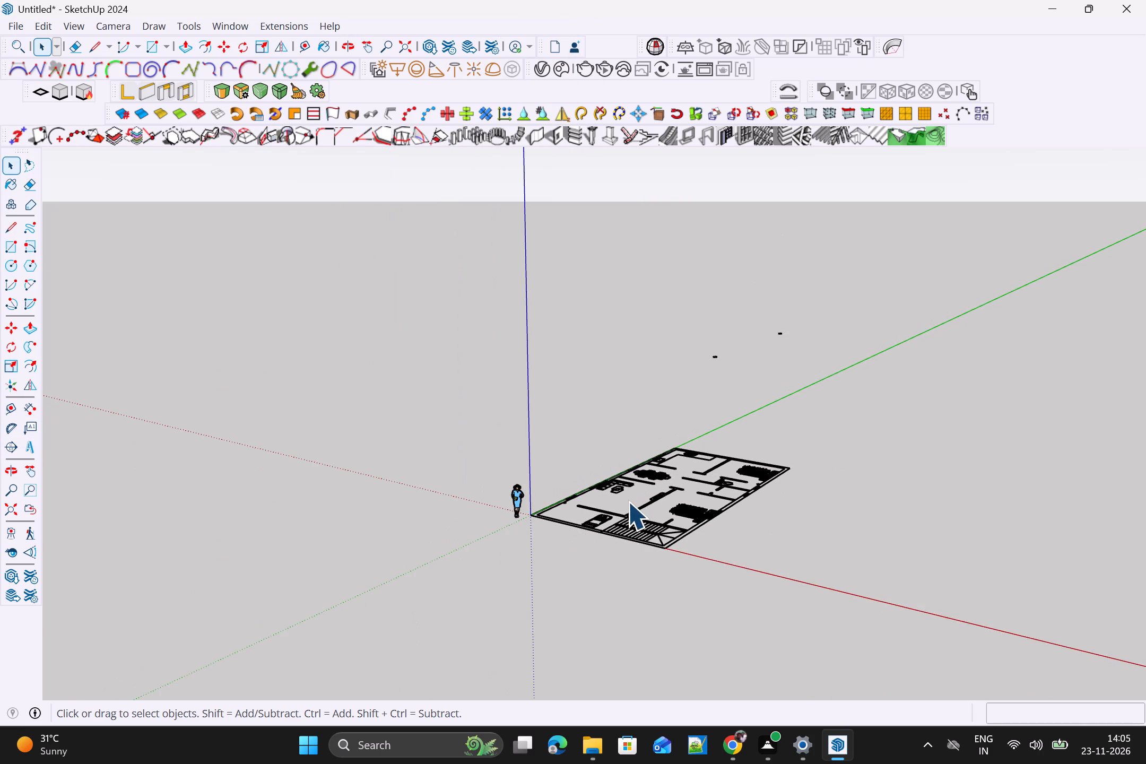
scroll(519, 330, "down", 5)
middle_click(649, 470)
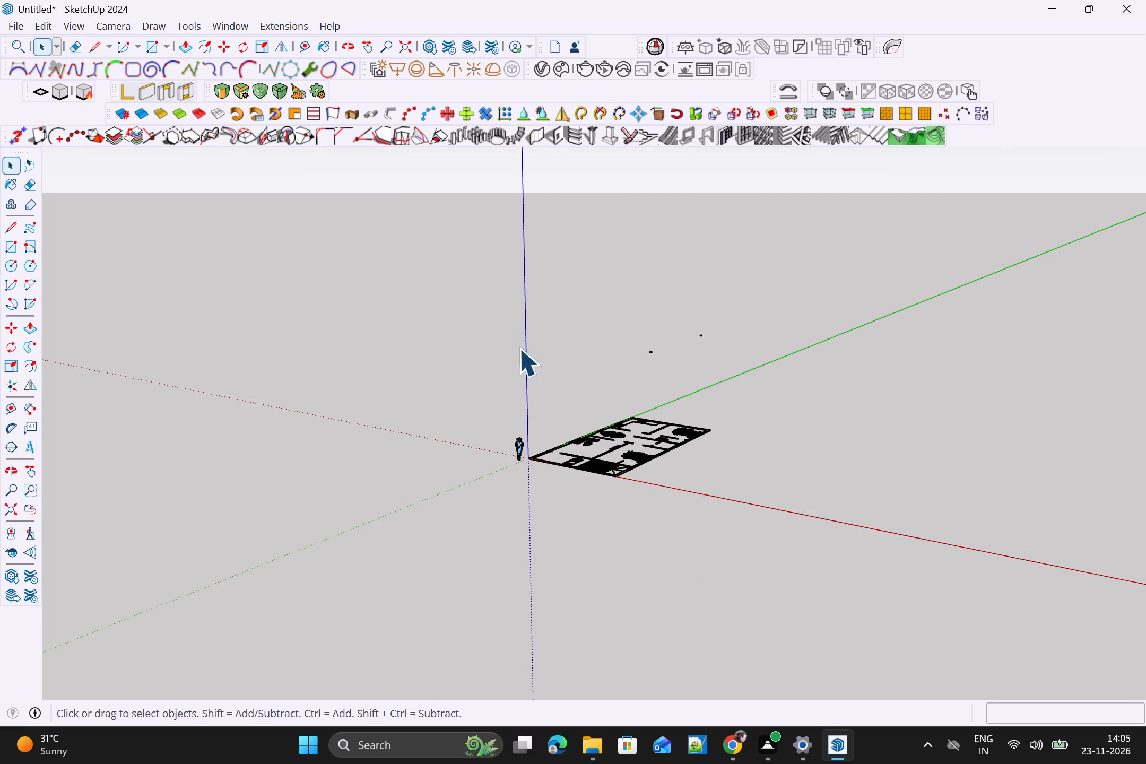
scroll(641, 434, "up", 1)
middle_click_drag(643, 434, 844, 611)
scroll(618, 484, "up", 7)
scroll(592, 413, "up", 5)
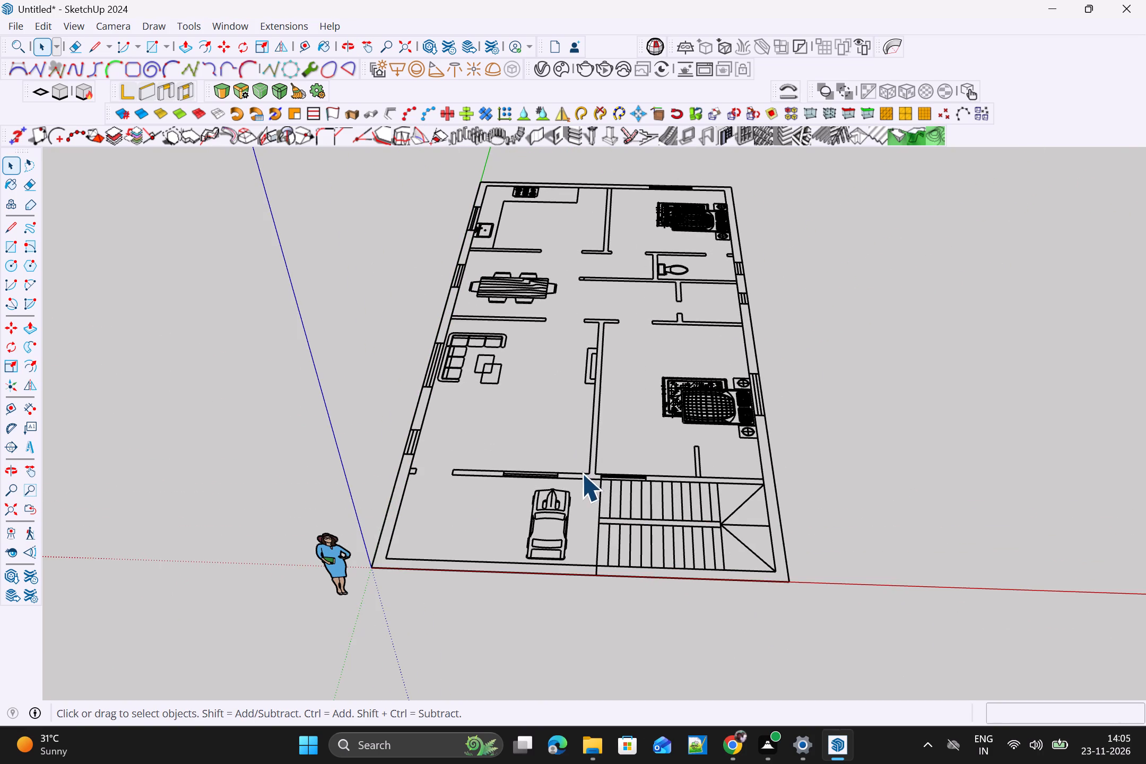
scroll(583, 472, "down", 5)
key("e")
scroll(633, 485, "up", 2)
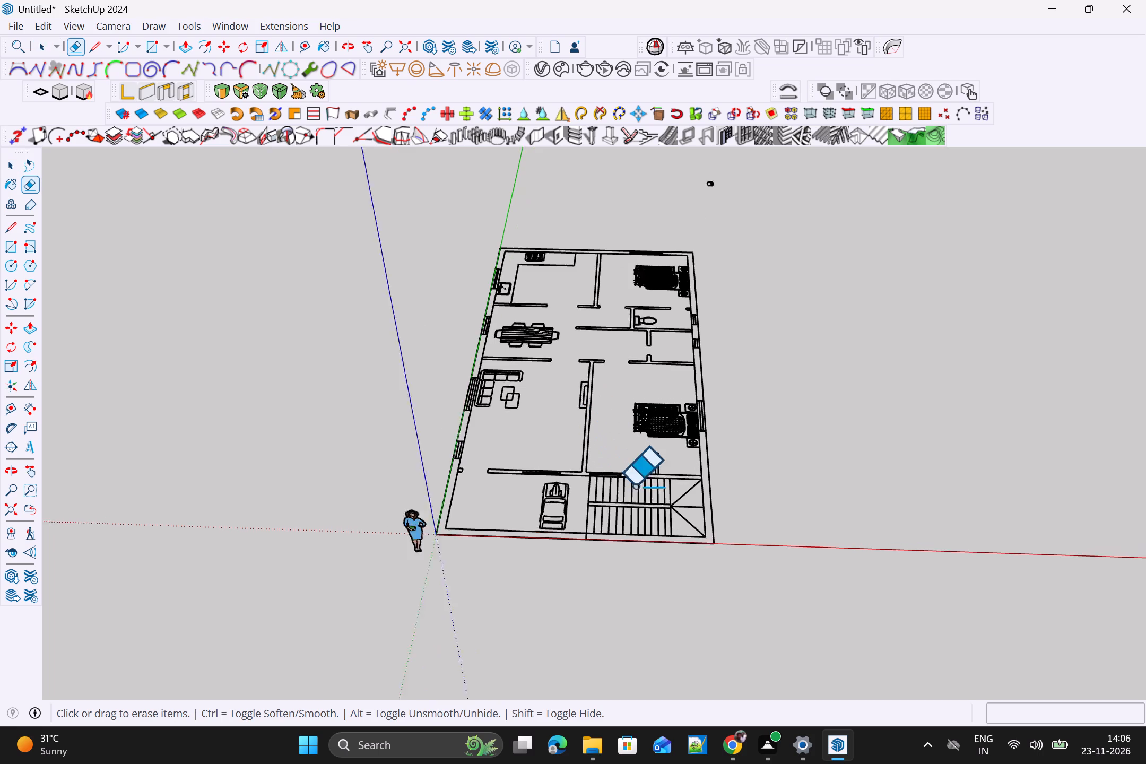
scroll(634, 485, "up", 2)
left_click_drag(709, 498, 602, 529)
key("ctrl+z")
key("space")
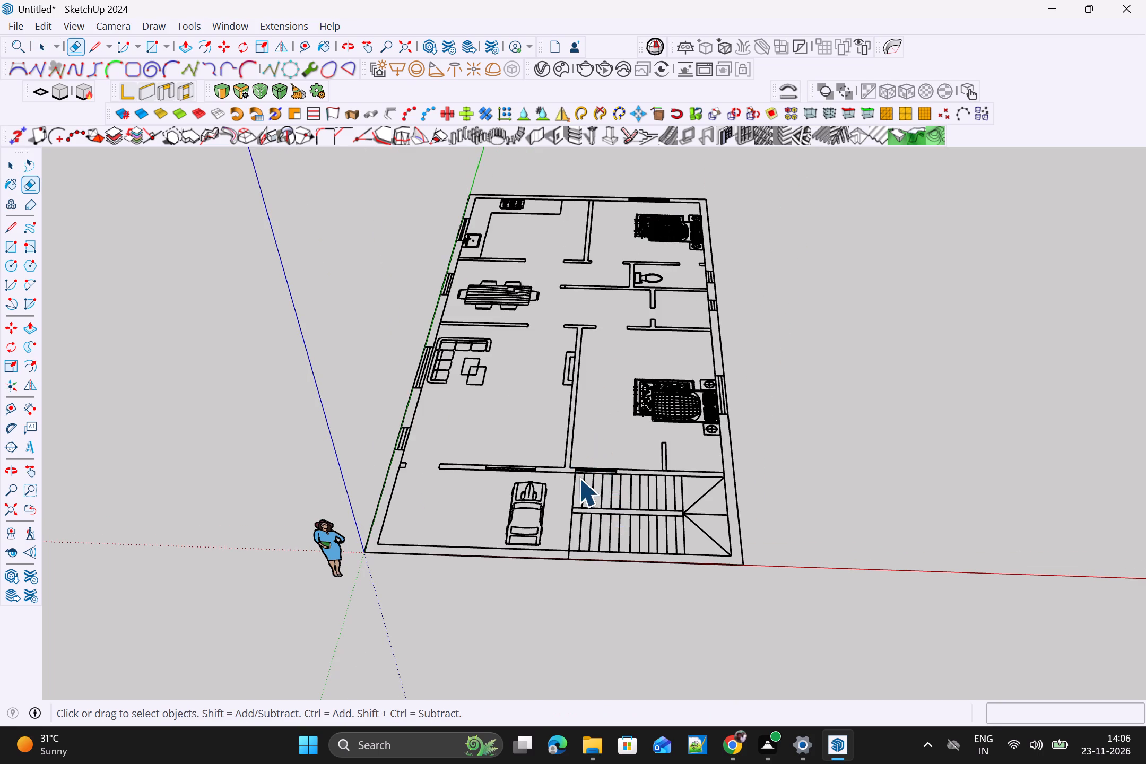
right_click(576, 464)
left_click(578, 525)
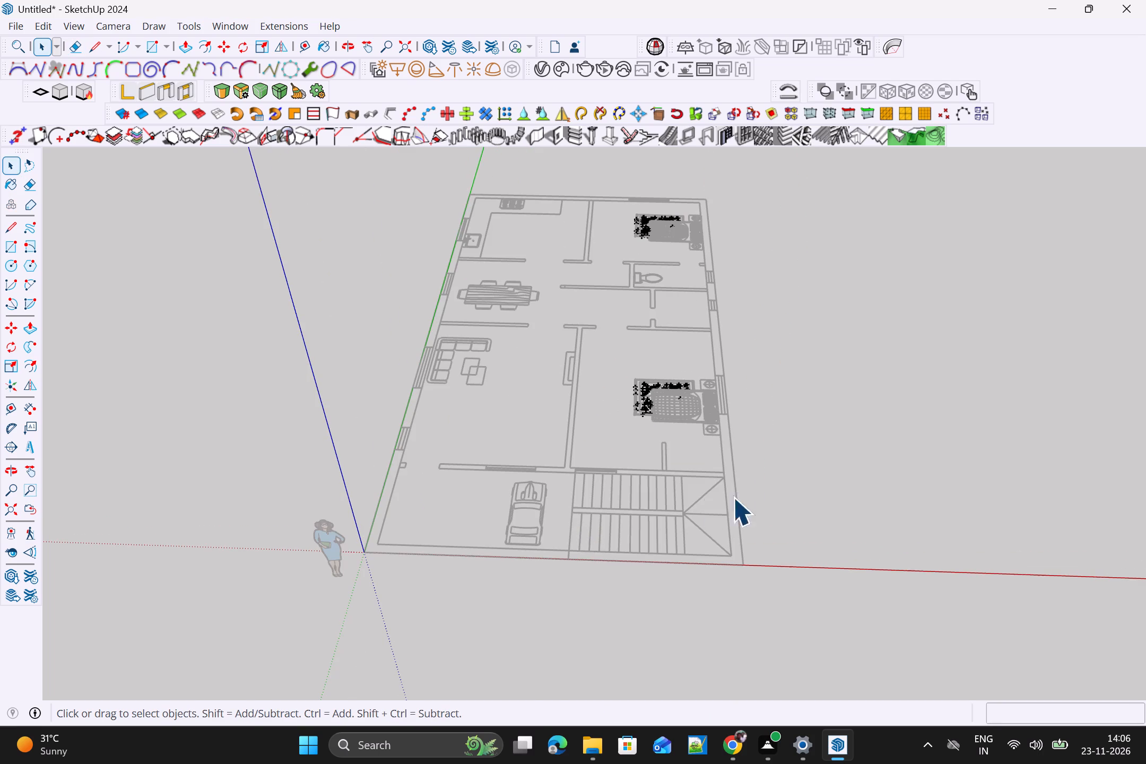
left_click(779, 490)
Explode the imported floor plan component into separate entities.
left_click(691, 509)
right_click(689, 510)
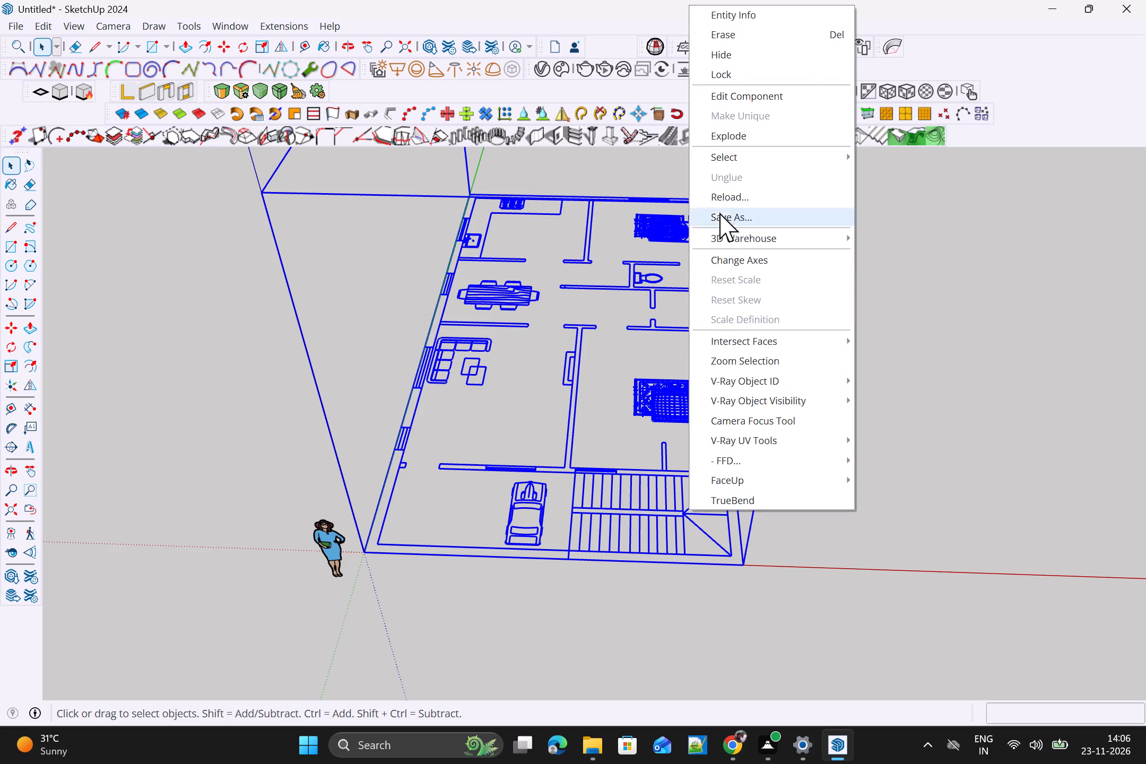
left_click(723, 136)
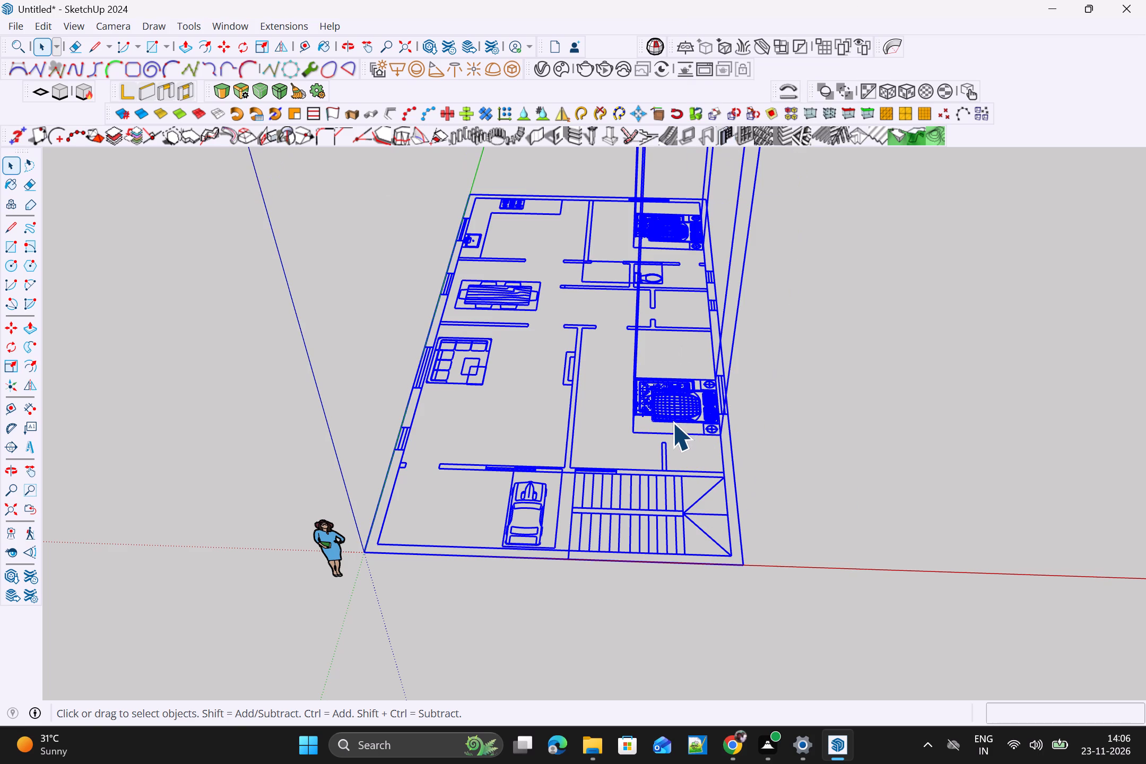
left_click(617, 515)
left_click(624, 516)
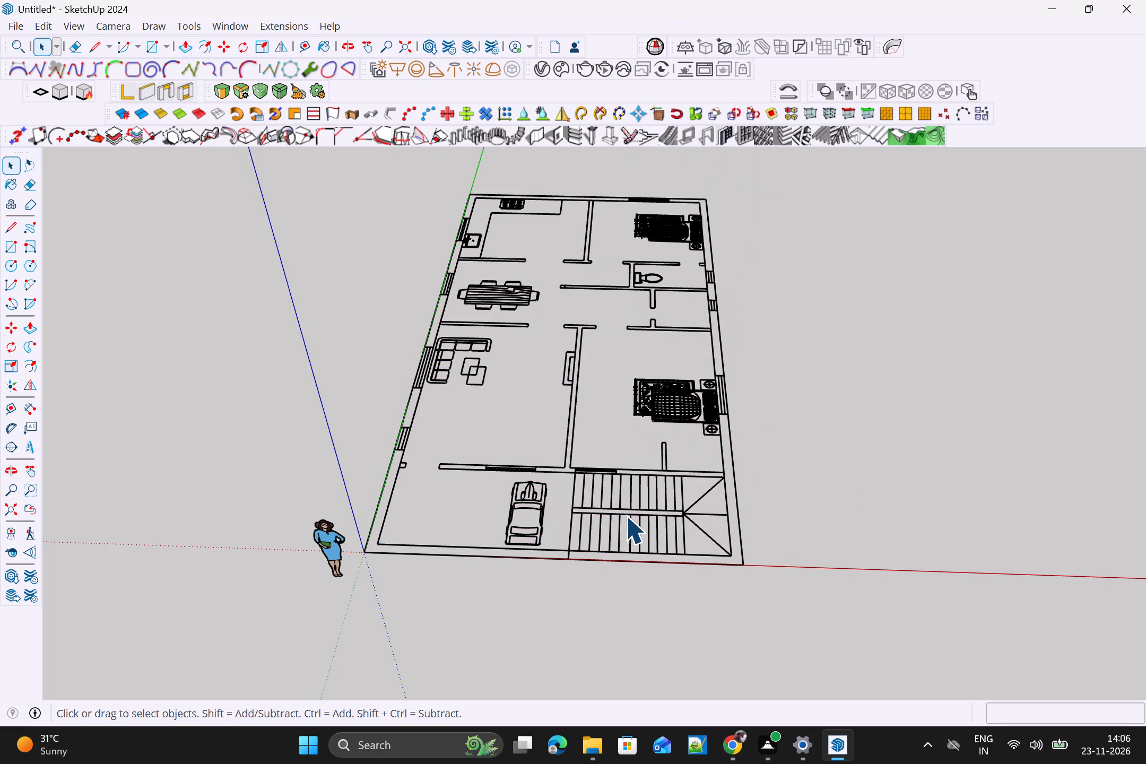
Erase the parked car, the stair treads and the central stair divider lines from the front of the plan.
key("e")
scroll(662, 516, "up", 3)
left_click_drag(716, 494, 429, 512)
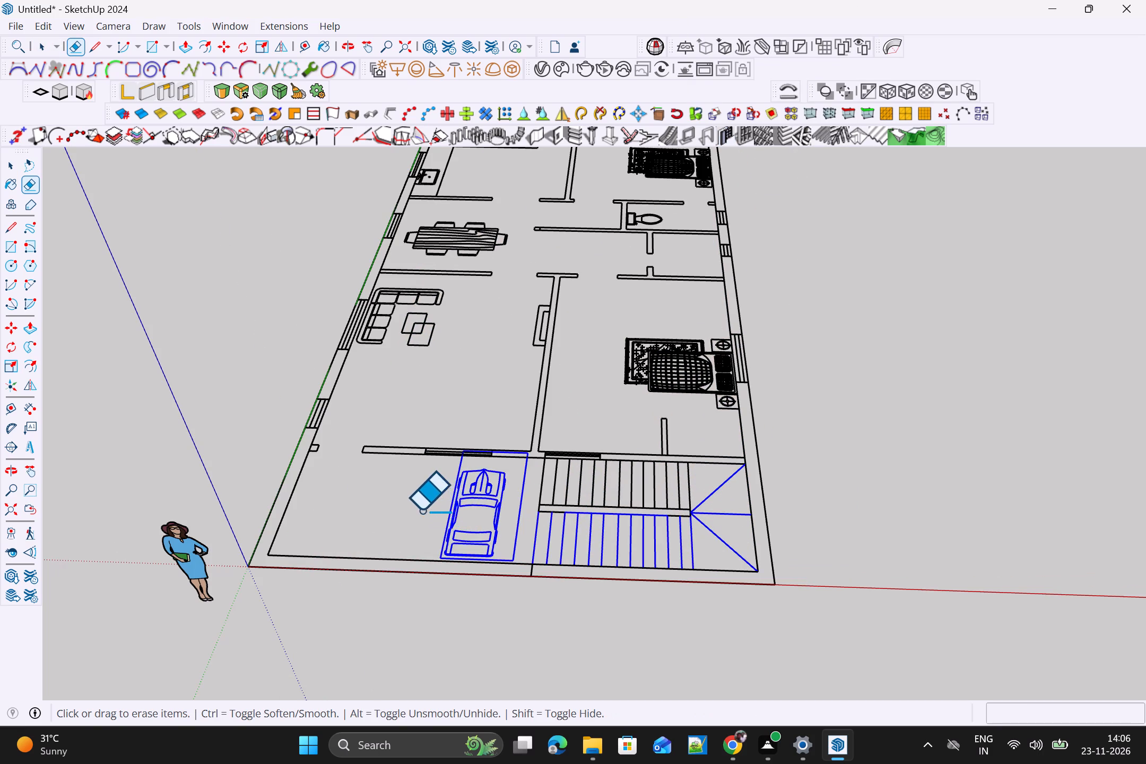
left_click_drag(486, 493, 728, 490)
scroll(684, 503, "up", 4)
left_click_drag(685, 498, 626, 536)
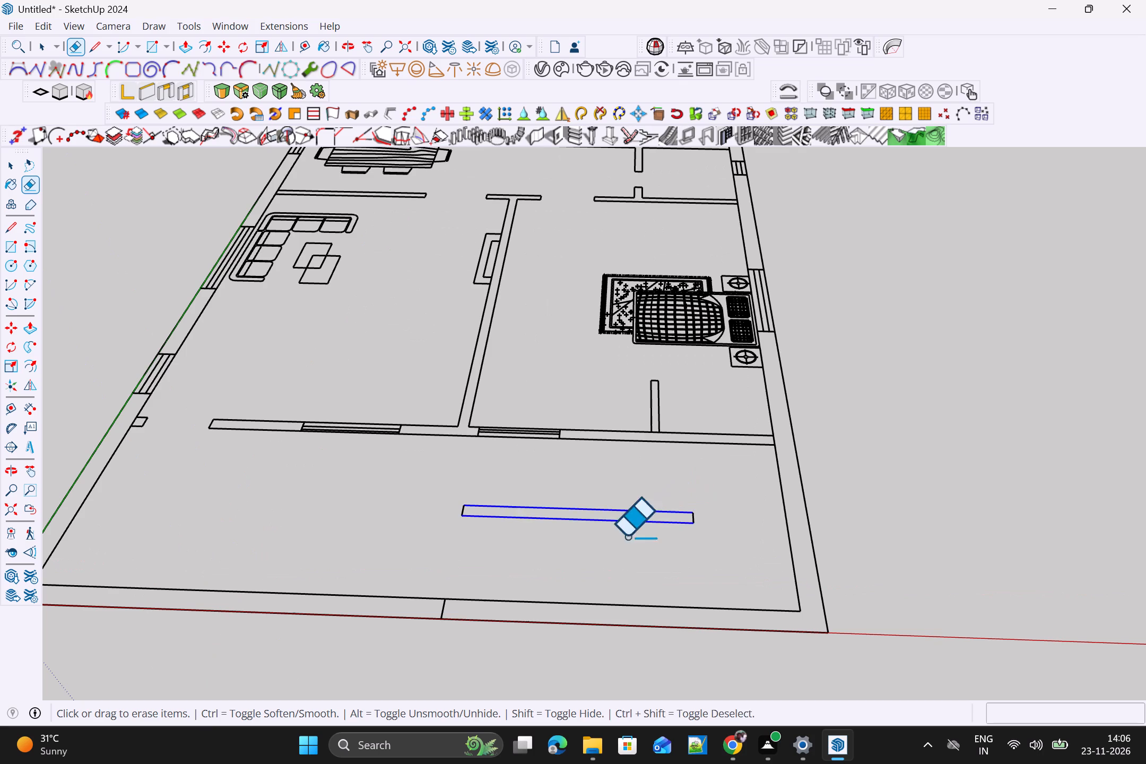
left_click_drag(626, 536, 485, 555)
Erase the short line across the front boundary wall and the two leftover end lines of the stair divider.
scroll(473, 598, "up", 4)
left_click_drag(440, 619, 387, 617)
scroll(428, 615, "down", 7)
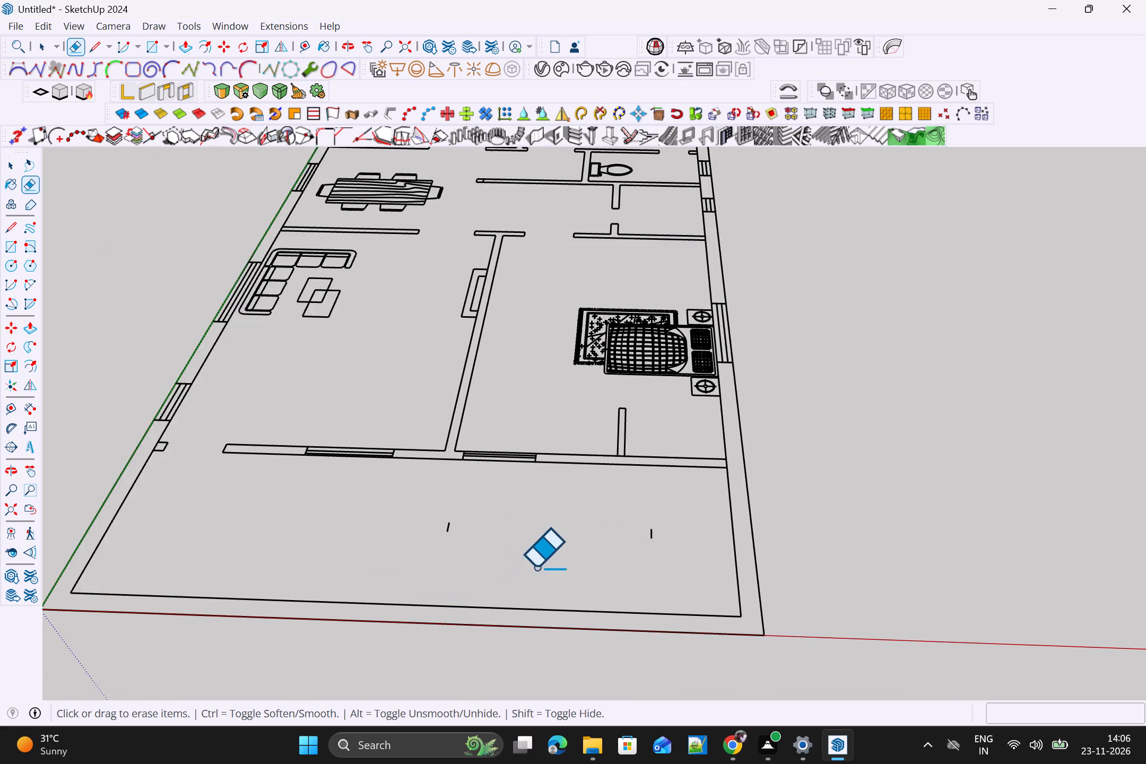
scroll(535, 567, "down", 4)
scroll(483, 545, "up", 9)
left_click_drag(500, 538, 478, 543)
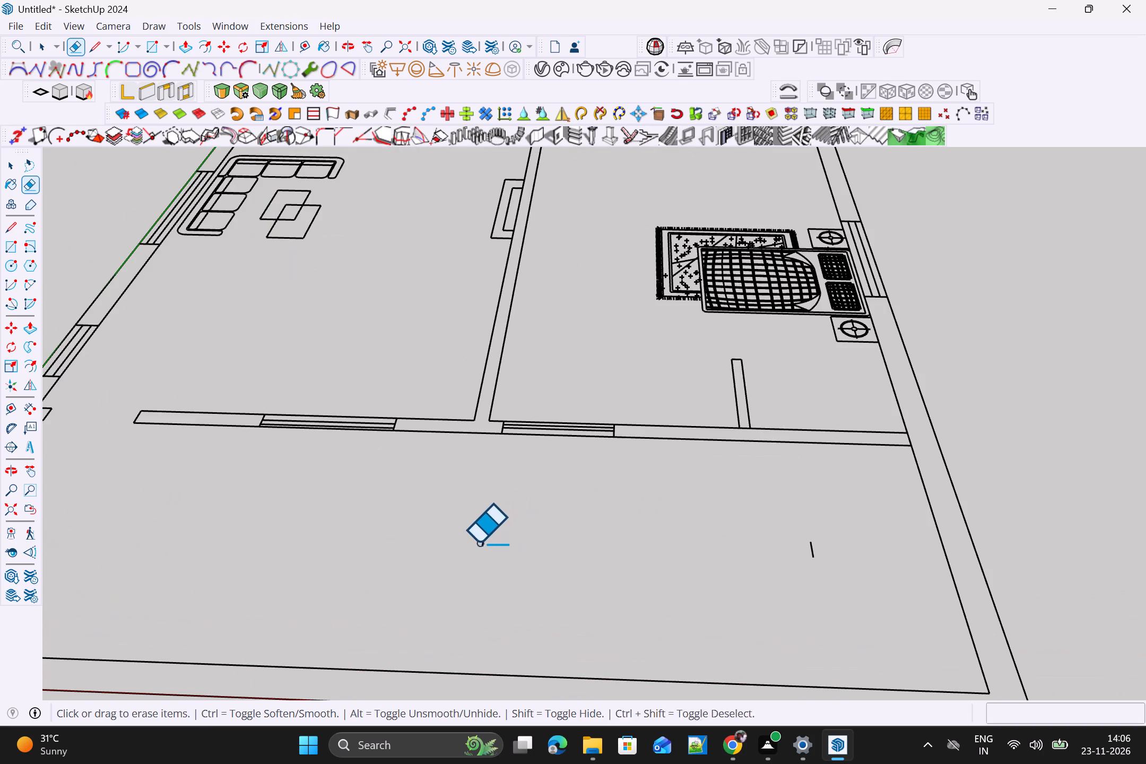
left_click_drag(478, 543, 472, 543)
left_click_drag(845, 563, 750, 550)
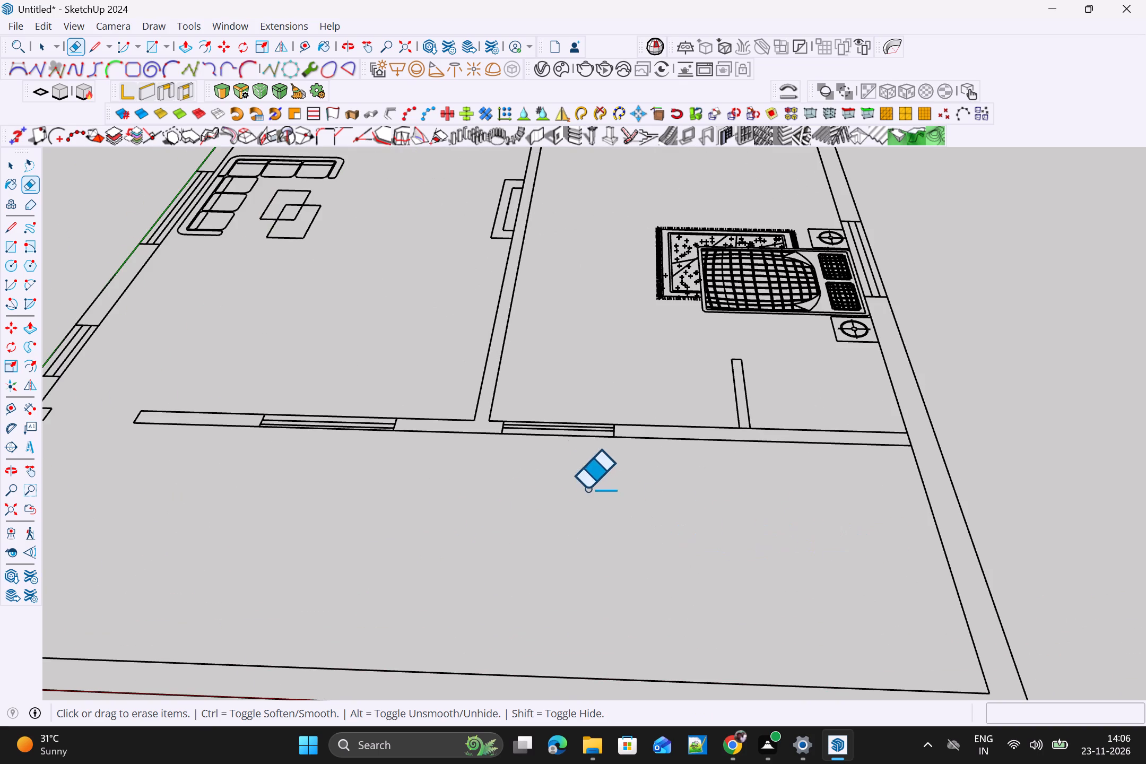
Erase the two window symbols in the wall between the front parking area and the living room and bedroom.
left_click_drag(574, 383, 452, 488)
left_click_drag(306, 393, 306, 463)
Erase the front bedroom's bed set, the living room sofa and overlapping centre tables, and the dining table.
scroll(307, 469, "down", 7)
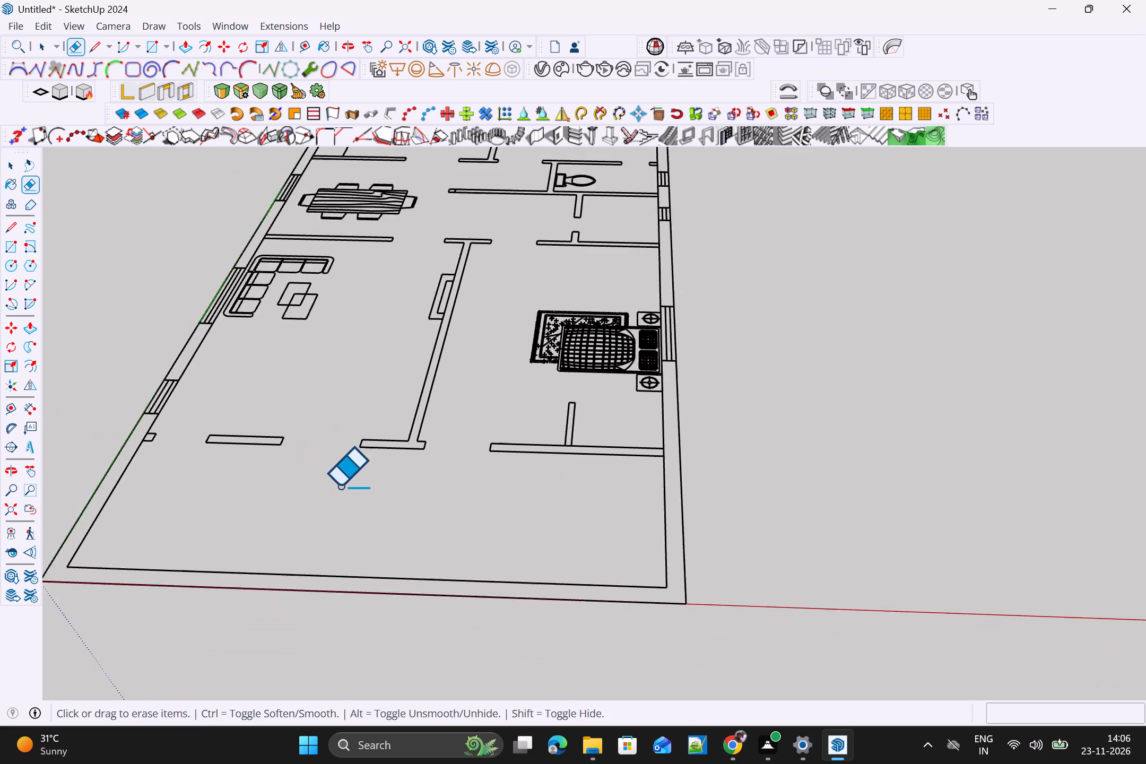
scroll(339, 486, "down", 2)
left_click_drag(553, 331, 556, 395)
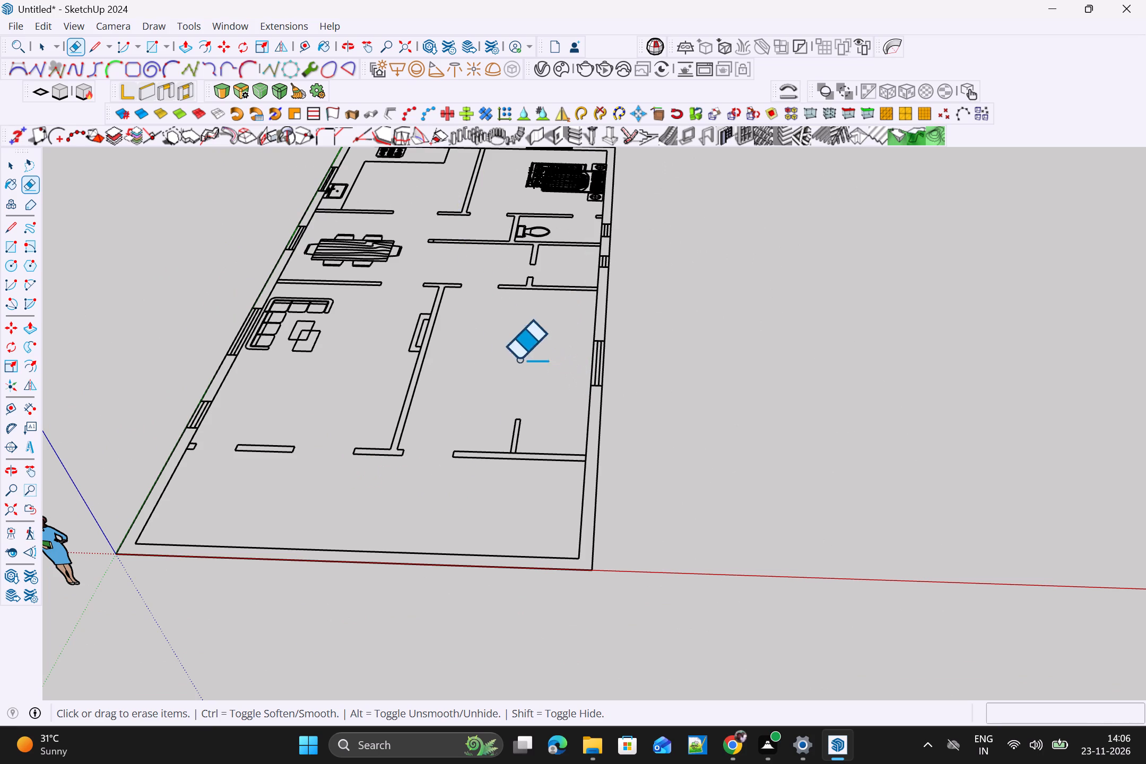
left_click_drag(300, 314, 290, 341)
scroll(315, 337, "up", 4)
left_click_drag(315, 320, 301, 360)
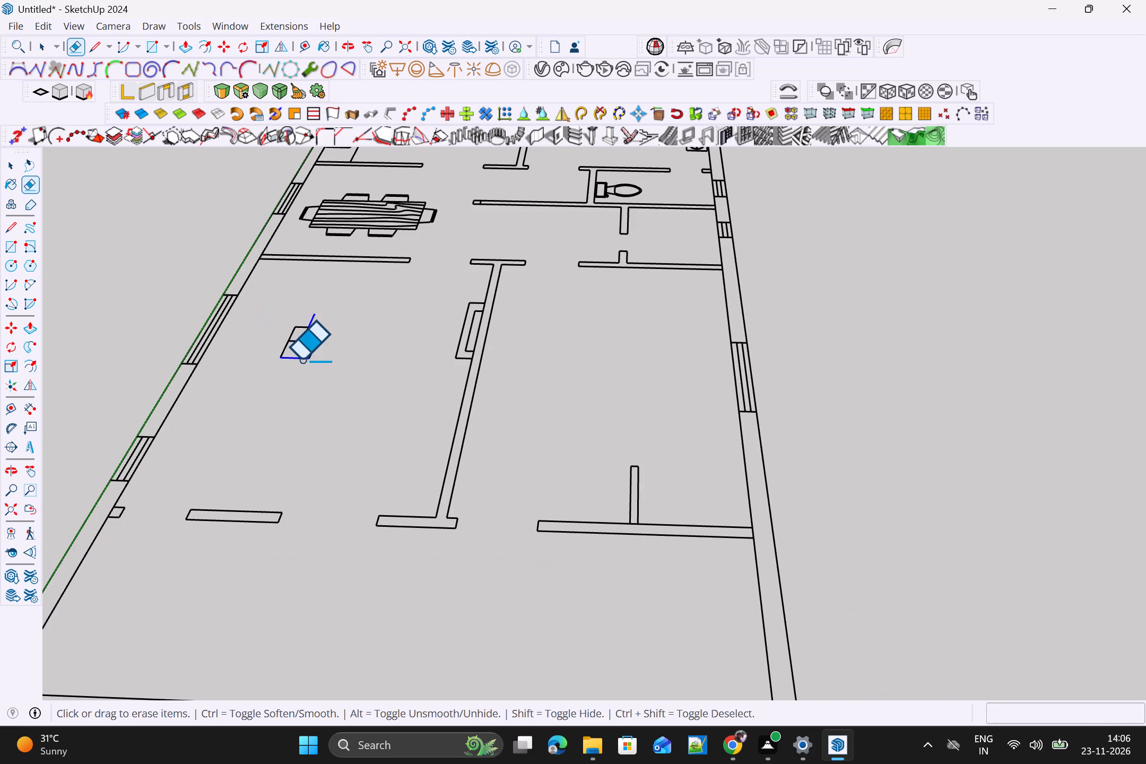
left_click_drag(301, 360, 341, 350)
scroll(320, 348, "up", 2)
left_click_drag(419, 179, 392, 191)
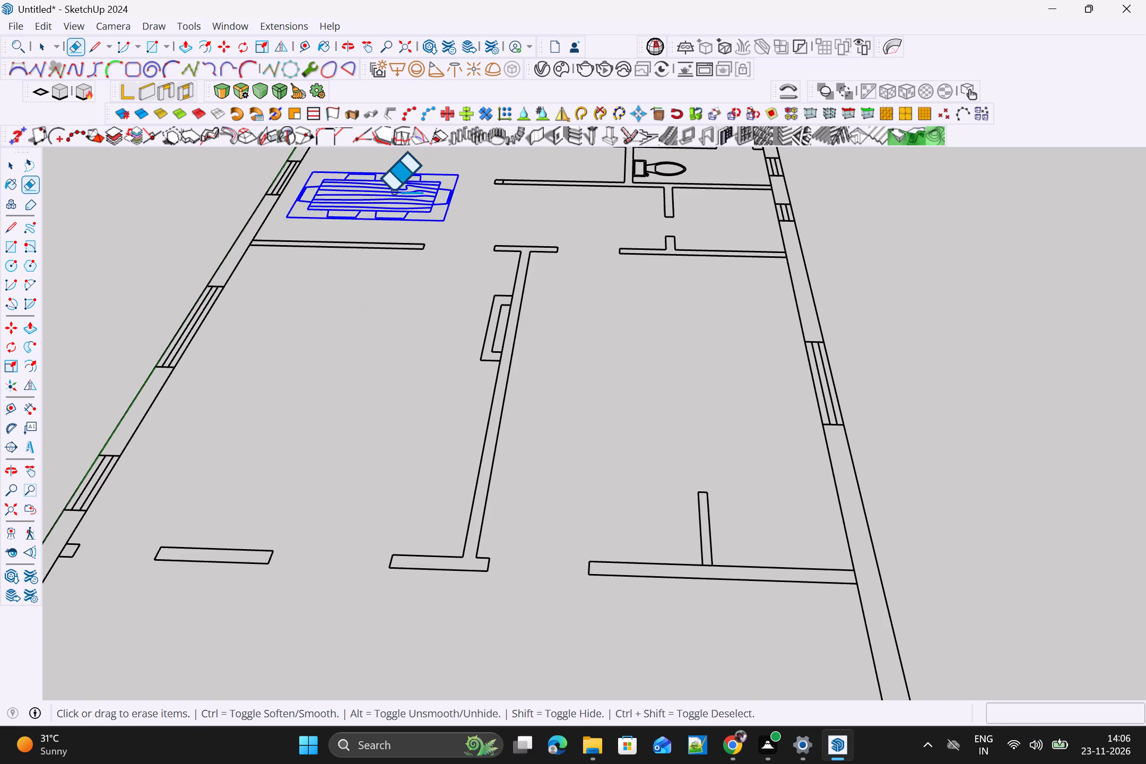
left_click_drag(392, 191, 370, 198)
Erase the TV unit lines from the living room side of the wall dividing it from the front bedroom.
scroll(366, 213, "down", 7)
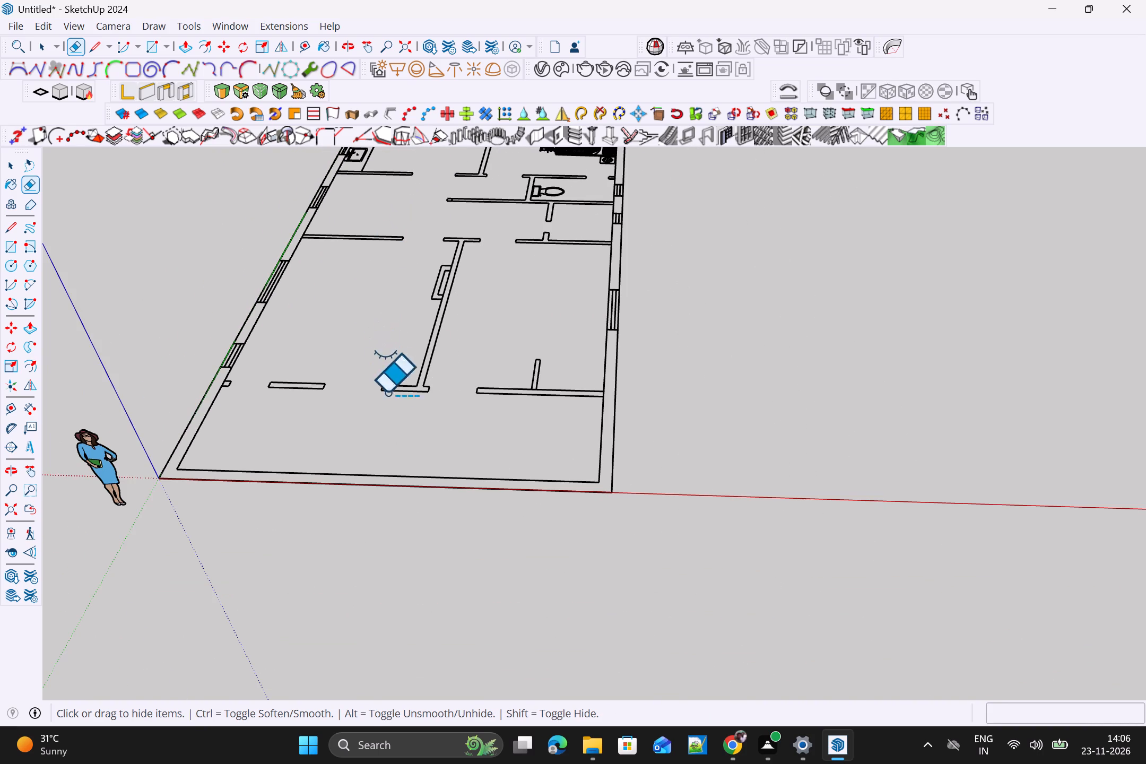
scroll(432, 233, "up", 8)
left_click_drag(453, 287, 441, 319)
scroll(447, 289, "up", 4)
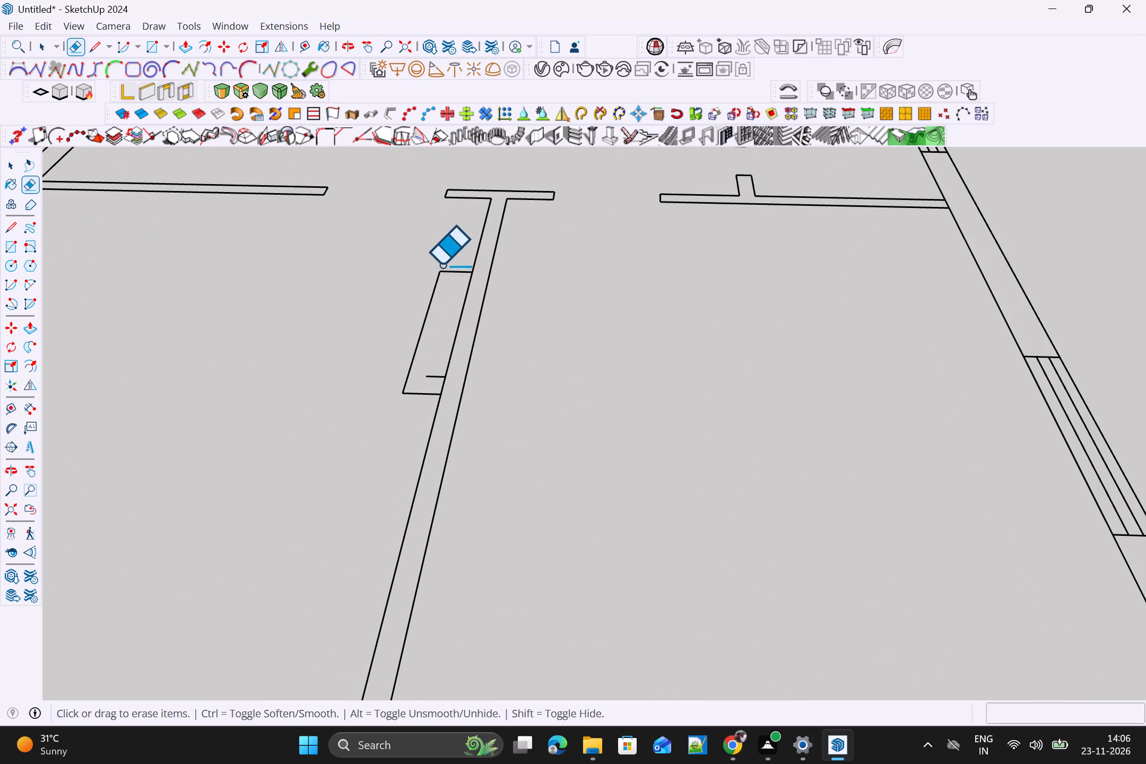
left_click_drag(441, 265, 416, 413)
Erase the two living room window symbols in the outer side wall along the green axis.
scroll(431, 369, "up", 1)
scroll(440, 361, "down", 12)
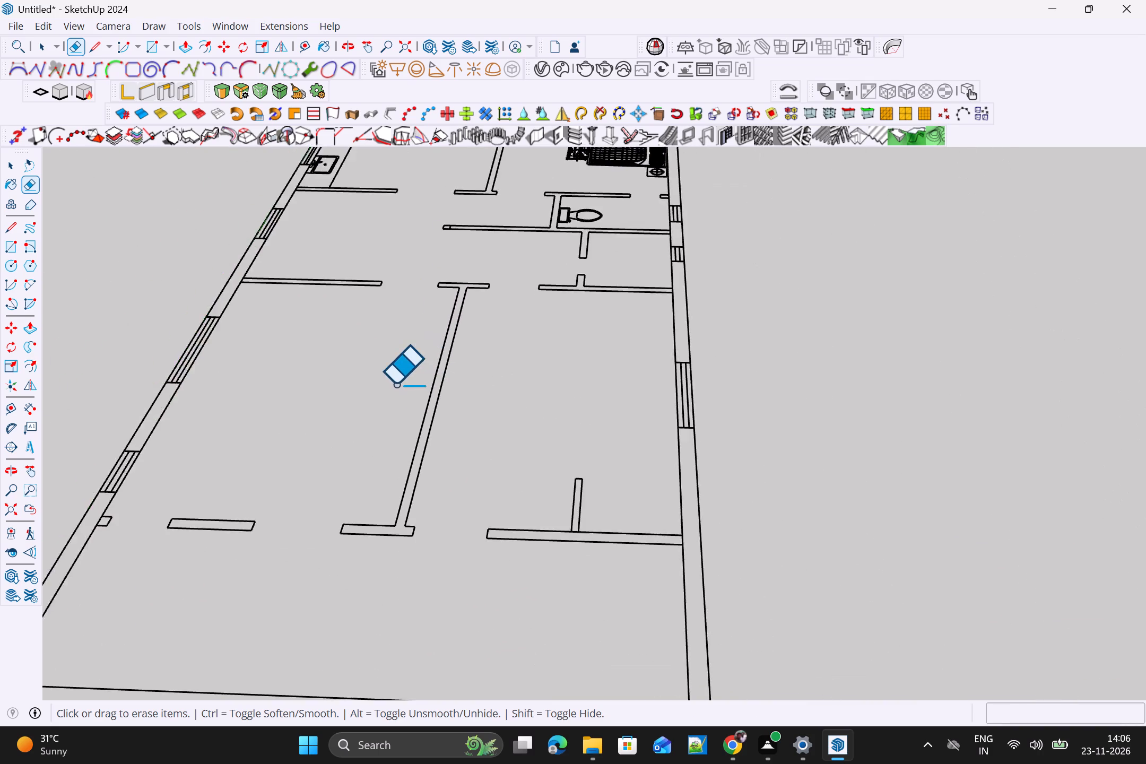
scroll(395, 384, "down", 2)
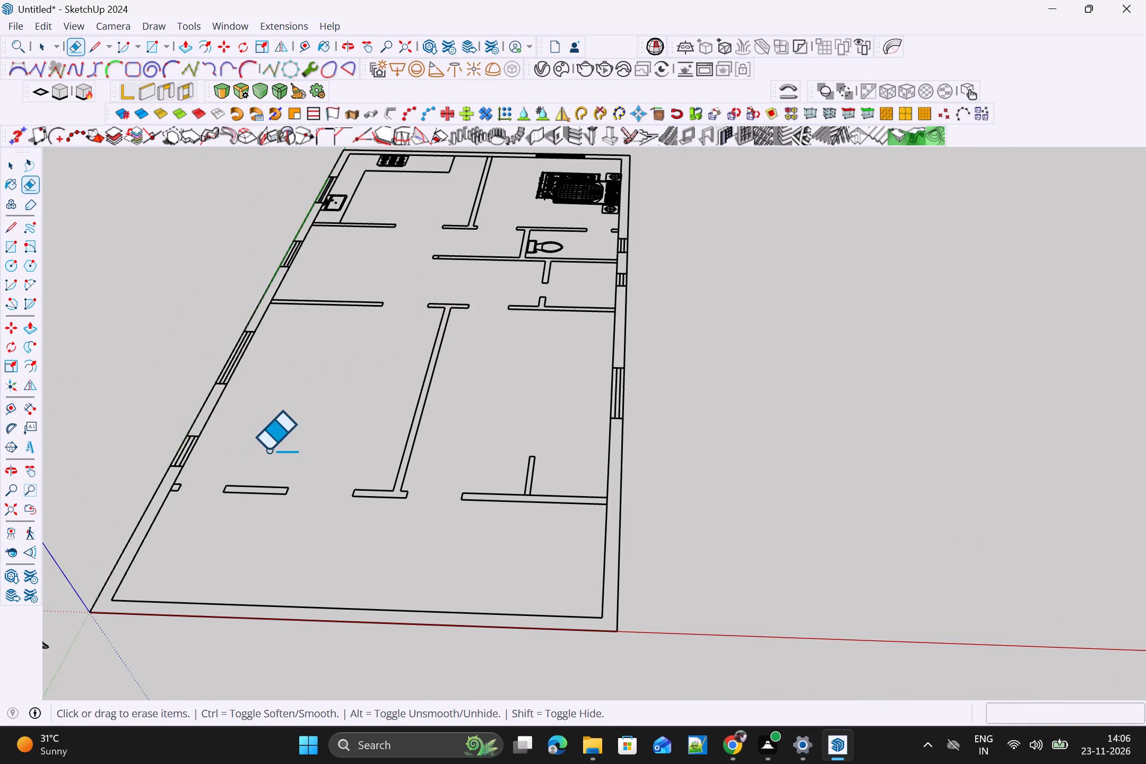
left_click_drag(207, 456, 170, 454)
left_click_drag(255, 364, 249, 360)
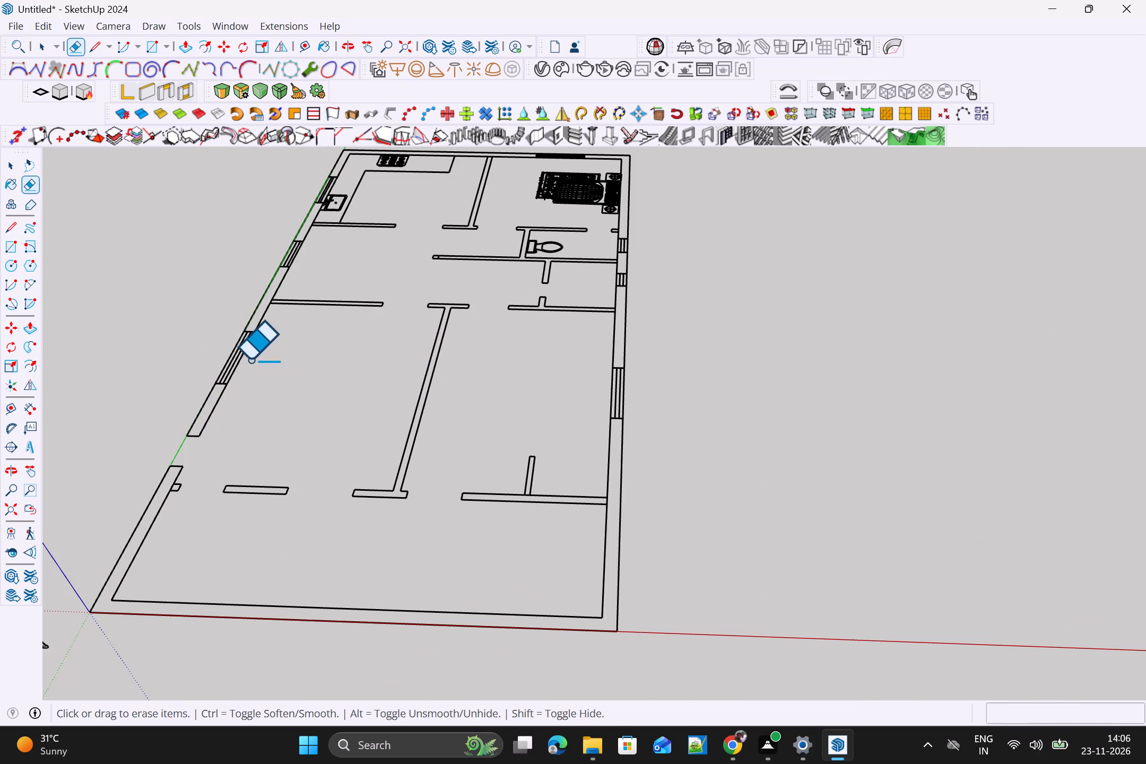
left_click_drag(249, 360, 223, 353)
Erase the two short wall end lines at the opening of the living room's front side window.
scroll(153, 449, "up", 10)
left_click_drag(162, 477, 187, 441)
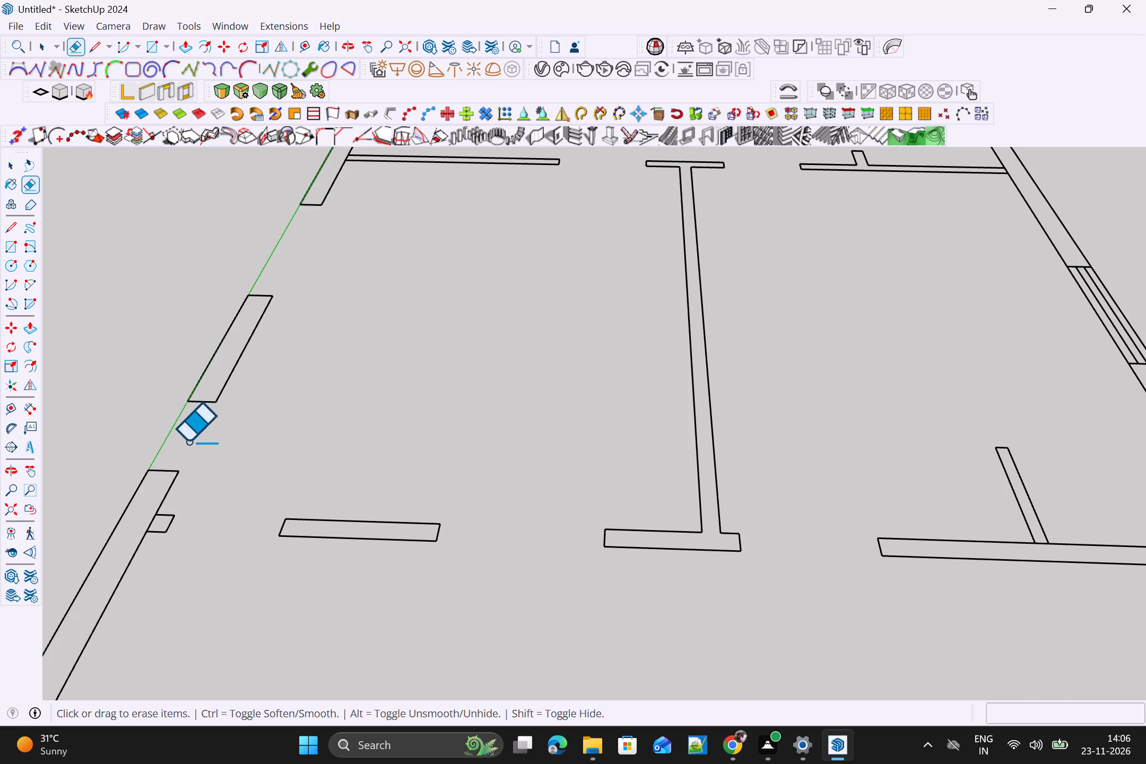
left_click_drag(187, 441, 201, 424)
left_click_drag(204, 385, 189, 427)
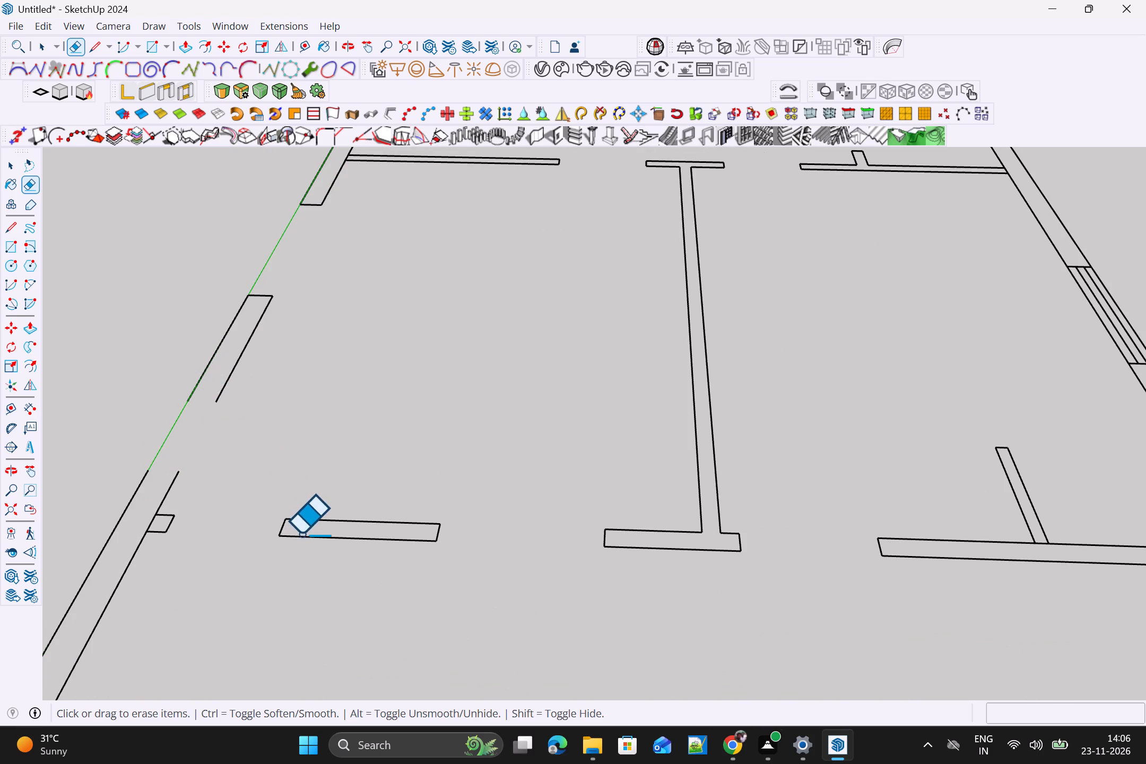
Erase the short end lines closing the wall segments at both window openings and the doorway between parking and the front rooms.
left_click_drag(300, 534, 225, 528)
left_click(443, 532)
left_click(414, 538)
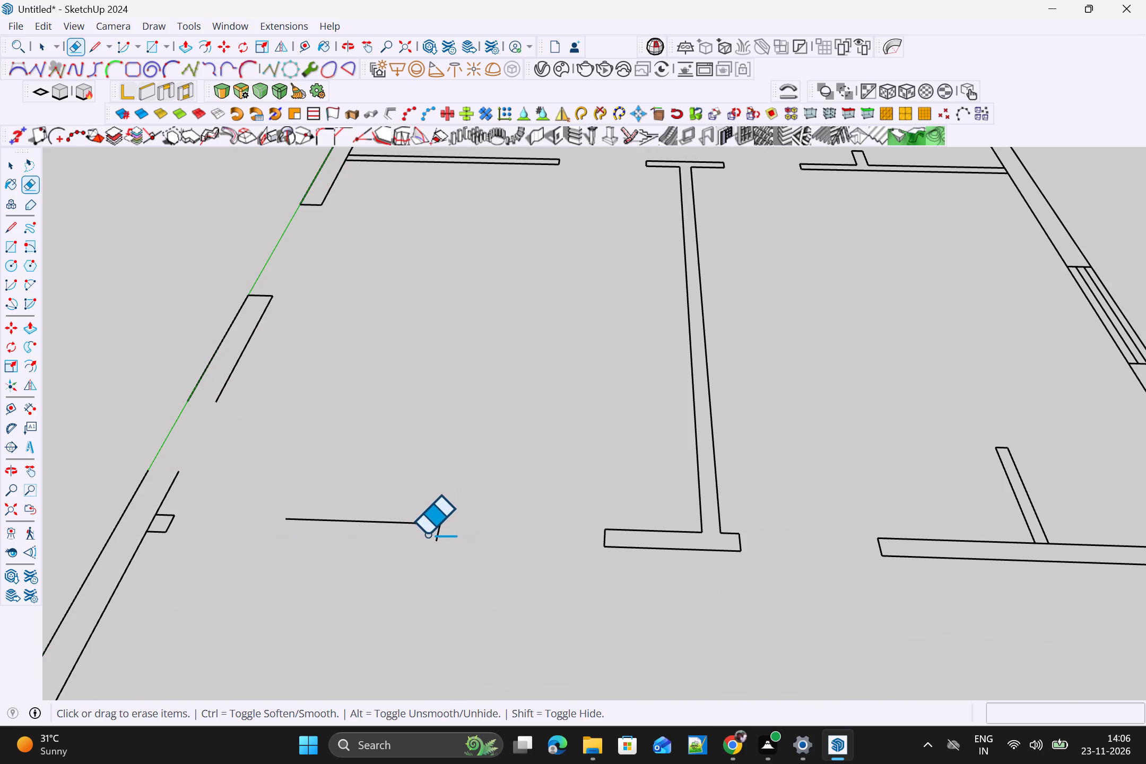
key("ctrl+z")
scroll(460, 541, "up", 4)
left_click_drag(437, 530, 418, 528)
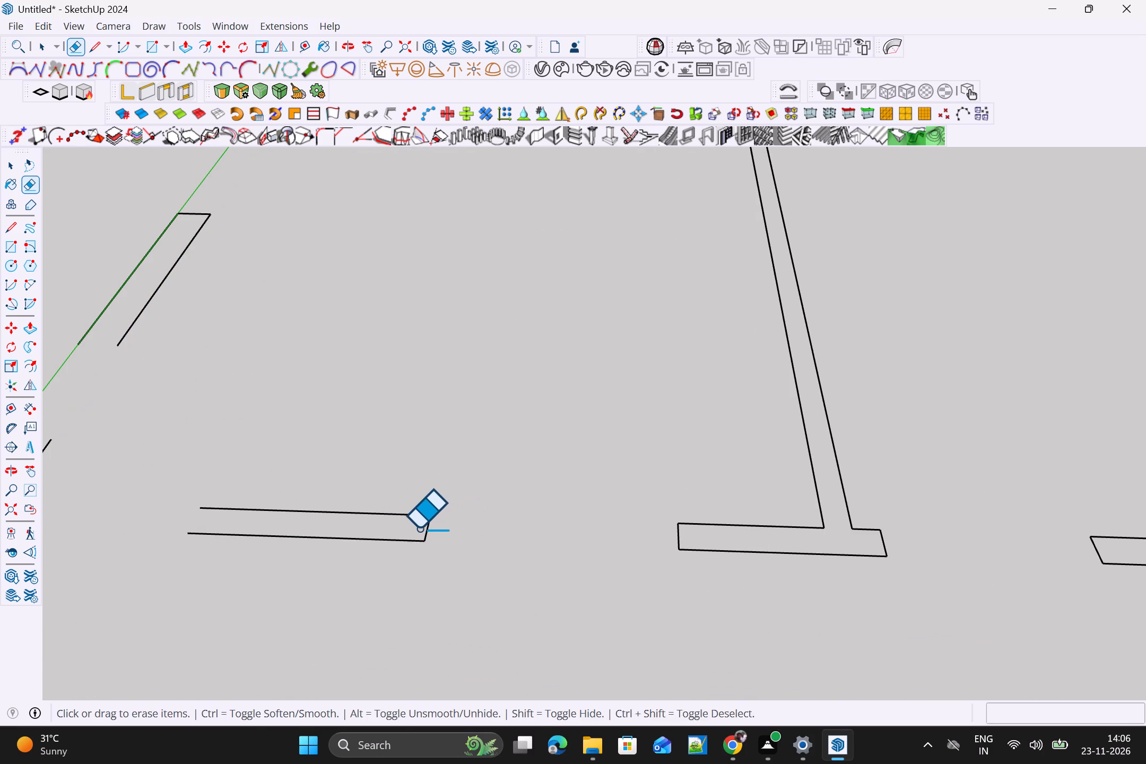
left_click_drag(418, 528, 405, 528)
left_click_drag(665, 535, 734, 532)
left_click_drag(871, 549, 909, 546)
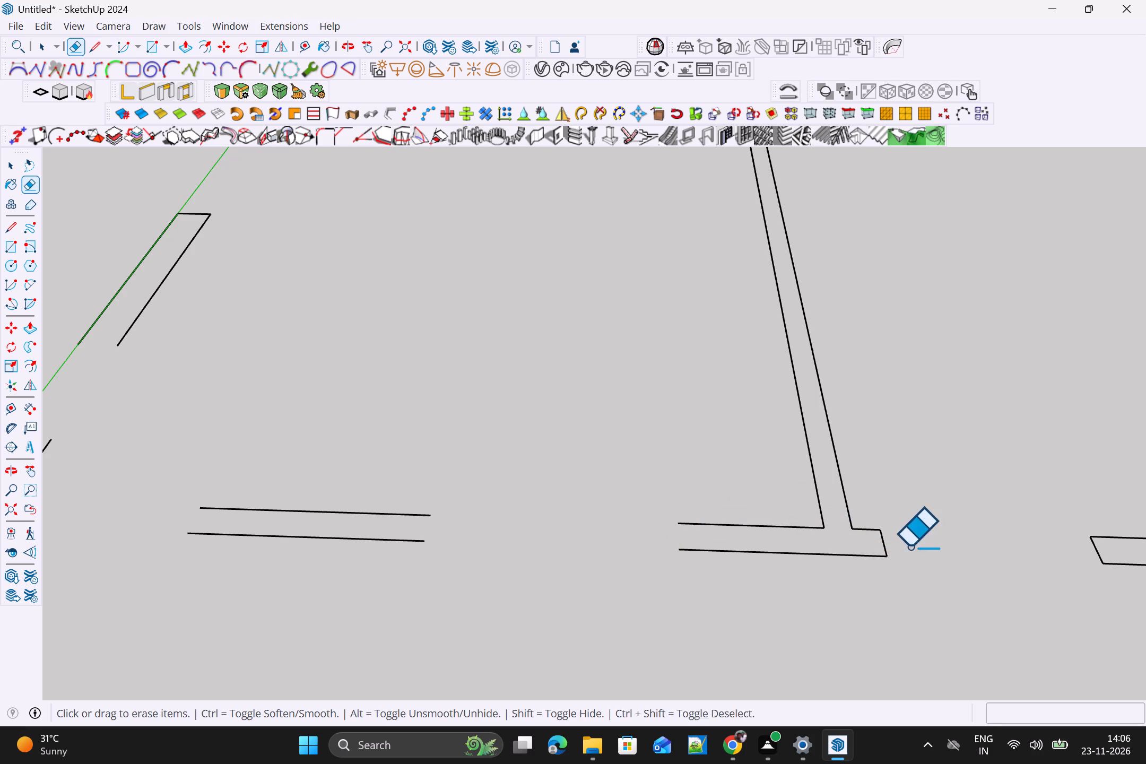
left_click_drag(909, 546, 935, 546)
left_click_drag(1123, 557, 1020, 561)
Erase the two short wall end lines at the opening of the living room's second side window.
scroll(934, 568, "down", 11)
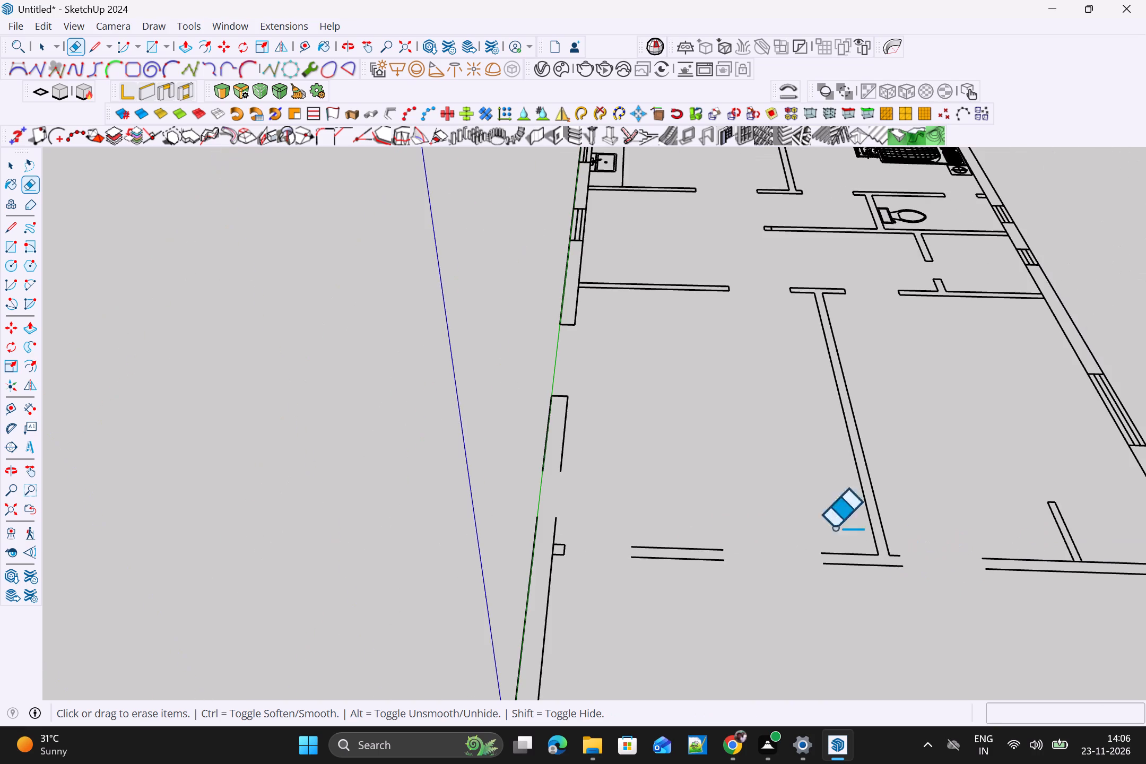
scroll(588, 409, "up", 10)
left_click_drag(528, 409, 538, 317)
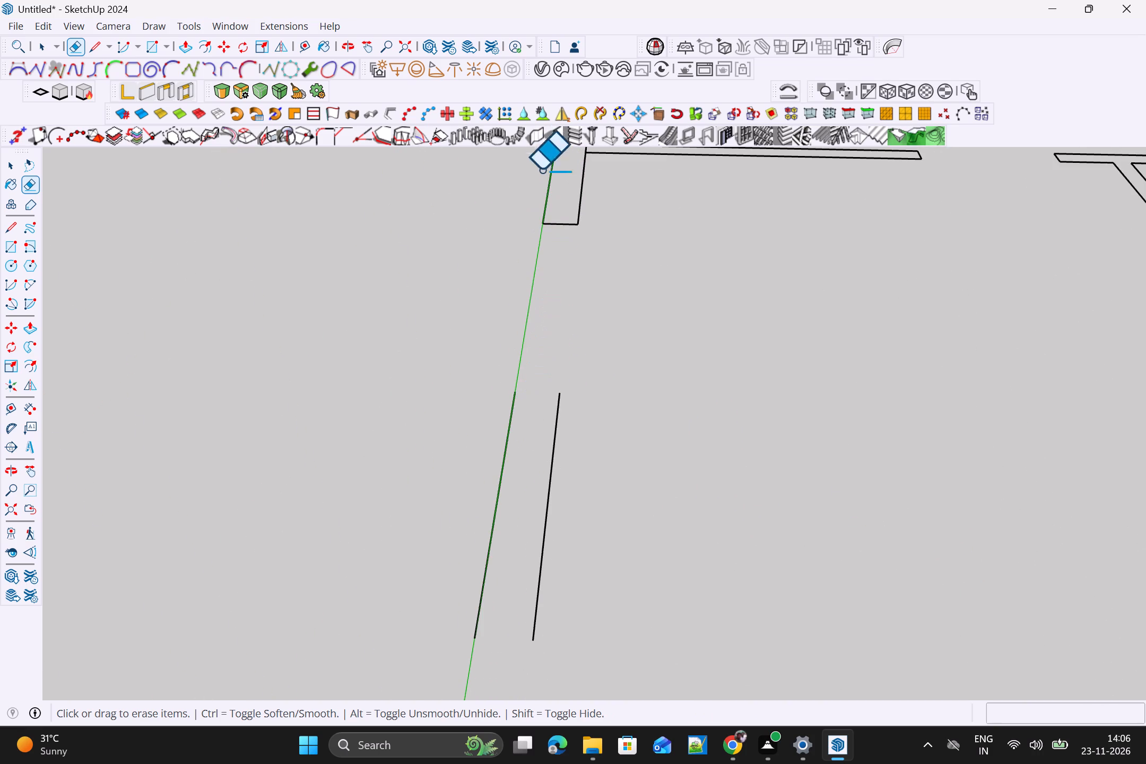
left_click_drag(569, 203, 562, 266)
Erase the front bedroom window and the adjacent small window in the outer side wall opposite the green axis.
scroll(556, 306, "down", 12)
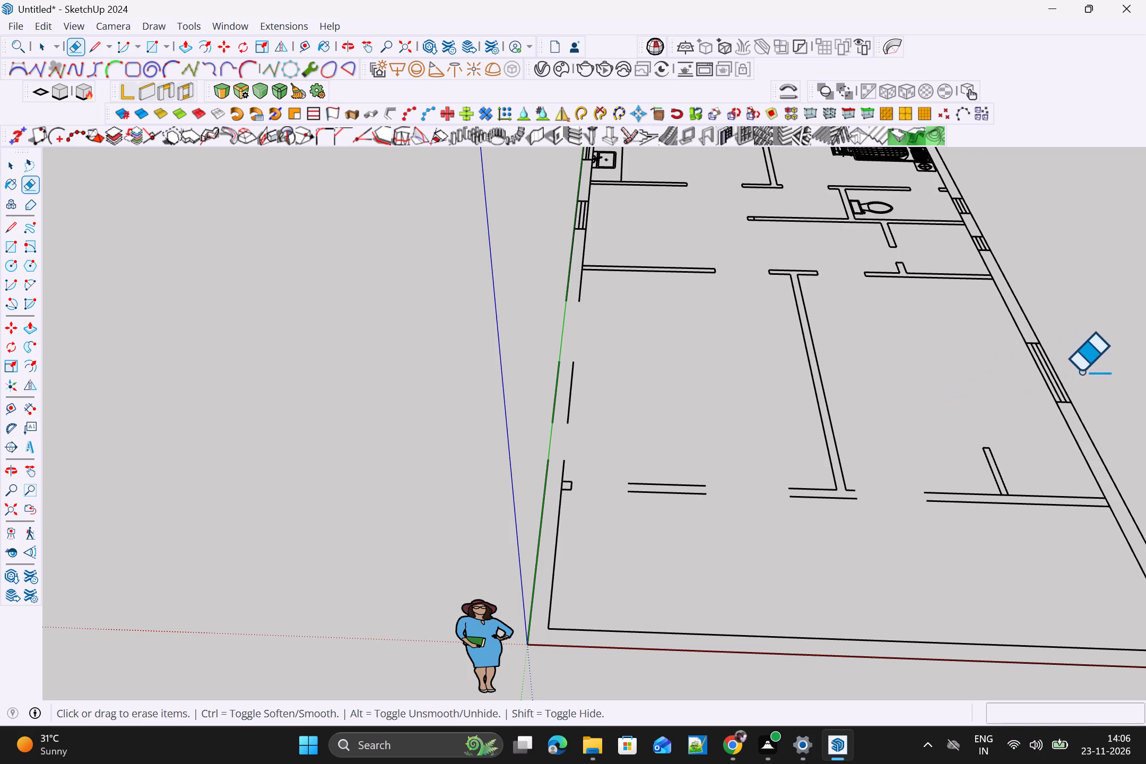
left_click_drag(1078, 364, 1027, 387)
scroll(982, 226, "up", 9)
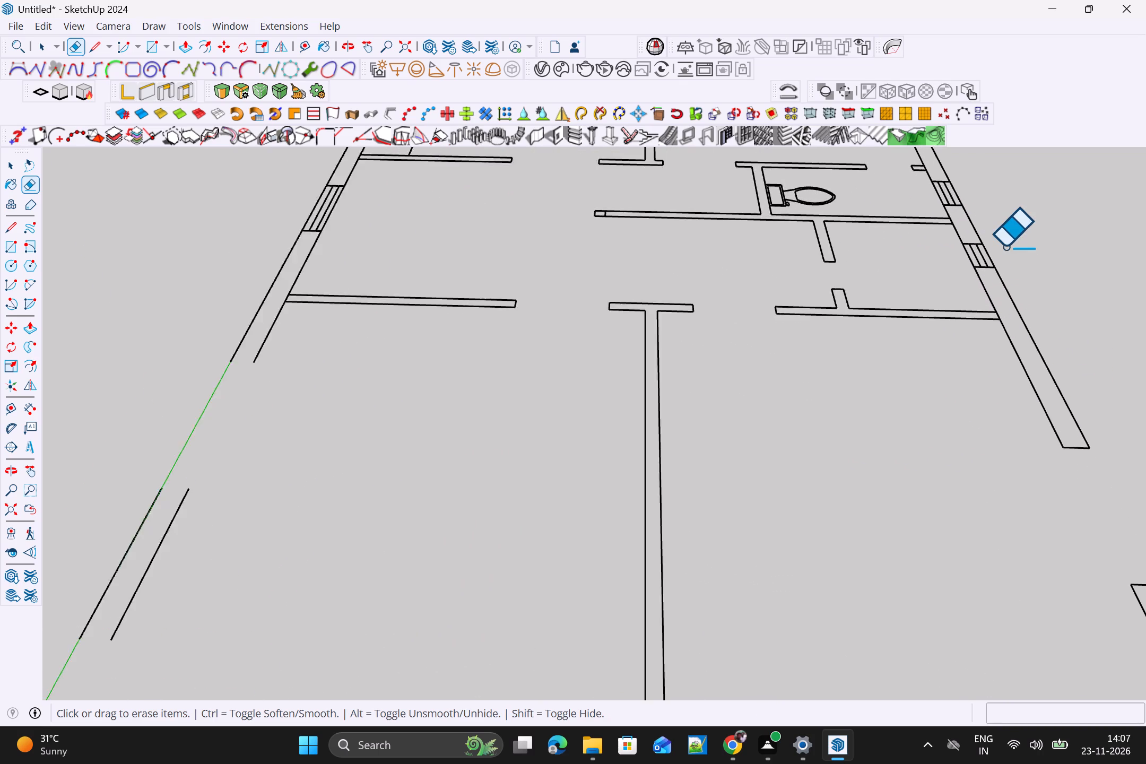
scroll(1004, 247, "up", 2)
left_click_drag(1006, 252, 931, 267)
Erase the short wall end lines at the openings of the front bedroom window and the adjacent small window.
left_click_drag(981, 264, 983, 279)
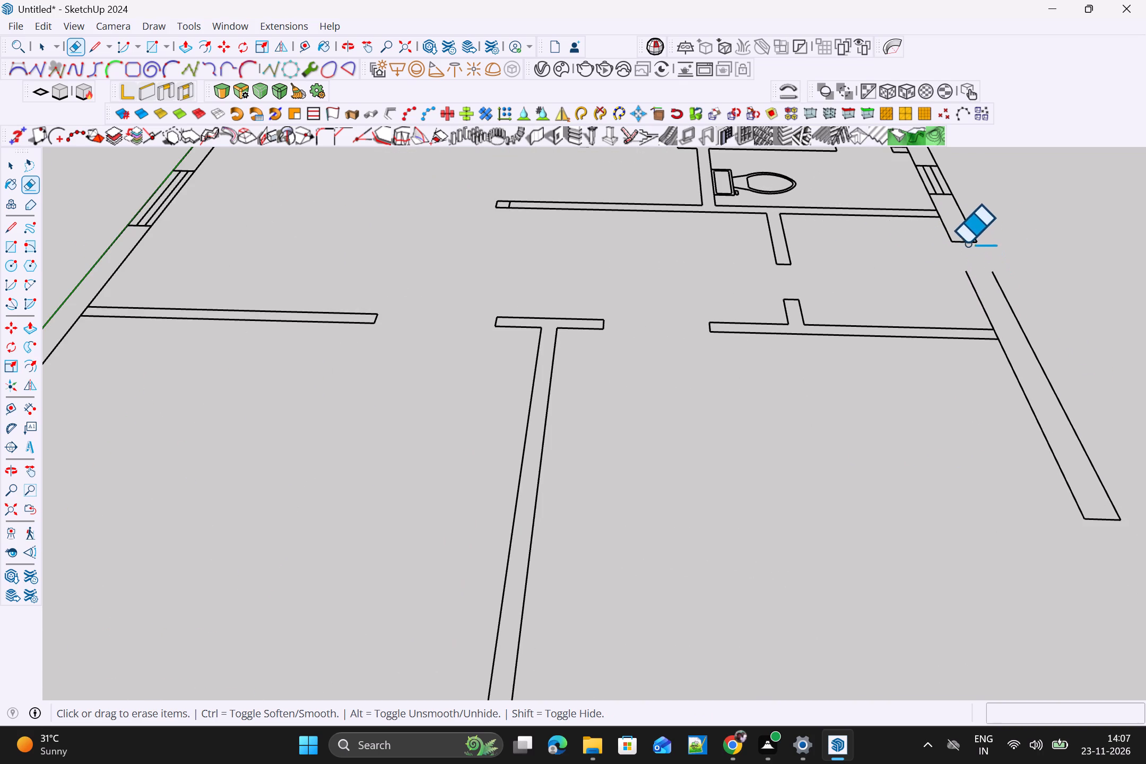
left_click_drag(963, 238, 959, 228)
left_click_drag(957, 229, 975, 270)
scroll(991, 291, "down", 5)
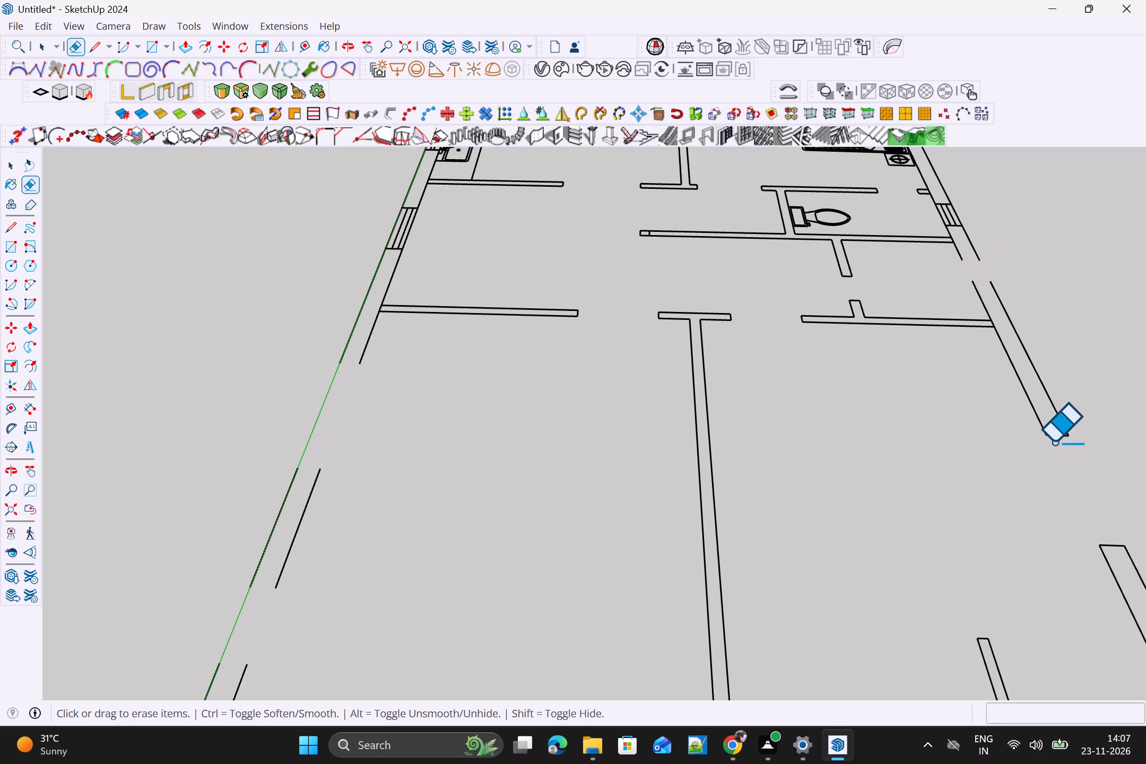
left_click_drag(1053, 429, 1070, 468)
left_click_drag(1118, 558, 1091, 524)
Erase the dining area window in the green-axis side wall and the short end lines on both sides of its opening.
scroll(1082, 524, "down", 6)
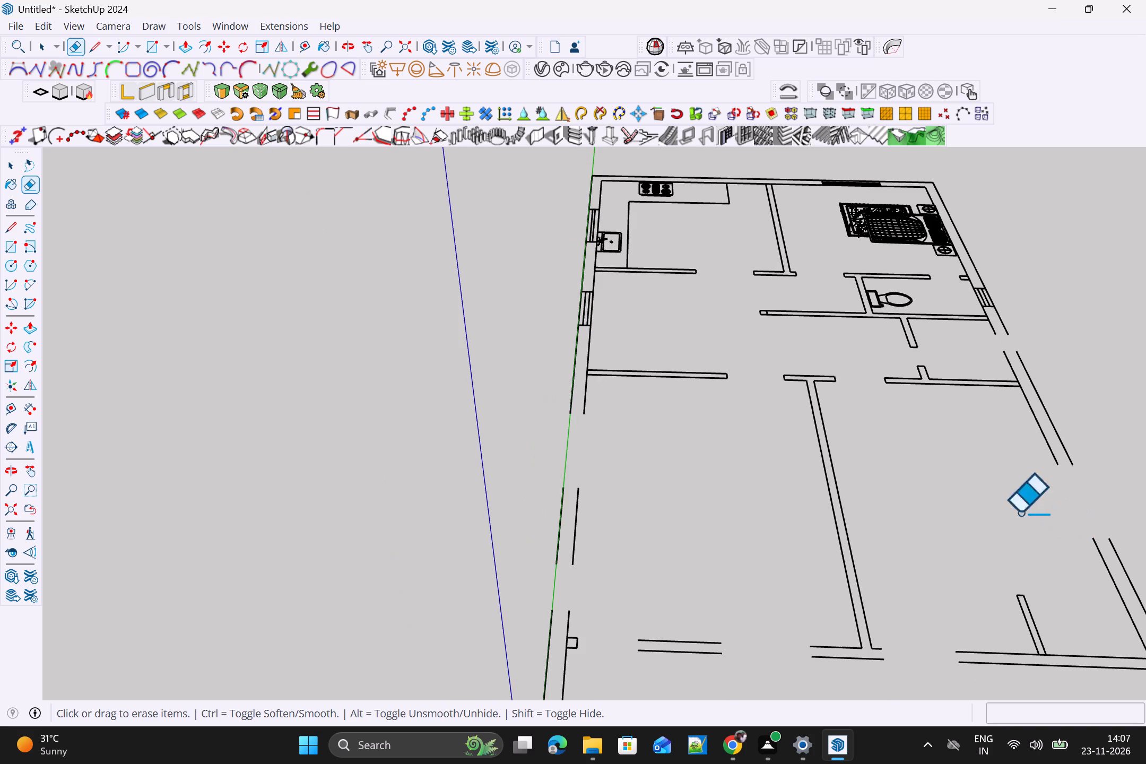
scroll(687, 353, "up", 3)
scroll(543, 315, "up", 4)
left_click_drag(611, 297, 542, 291)
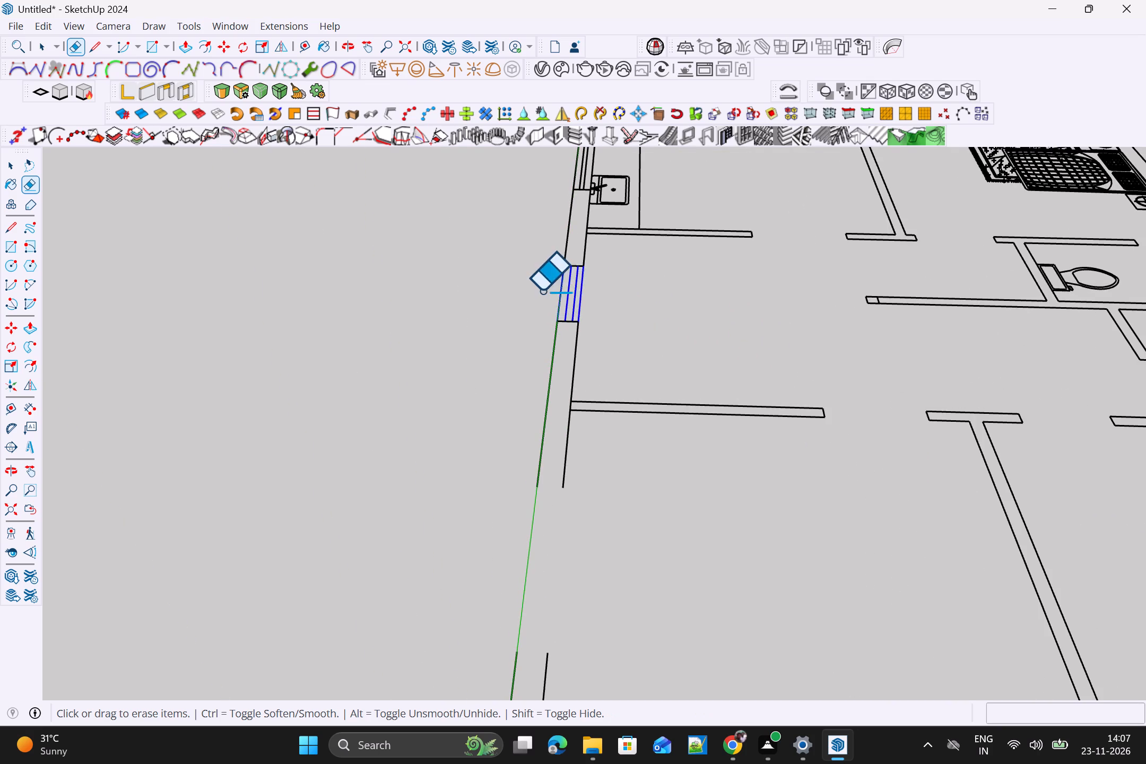
scroll(616, 265, "down", 4)
scroll(531, 277, "up", 9)
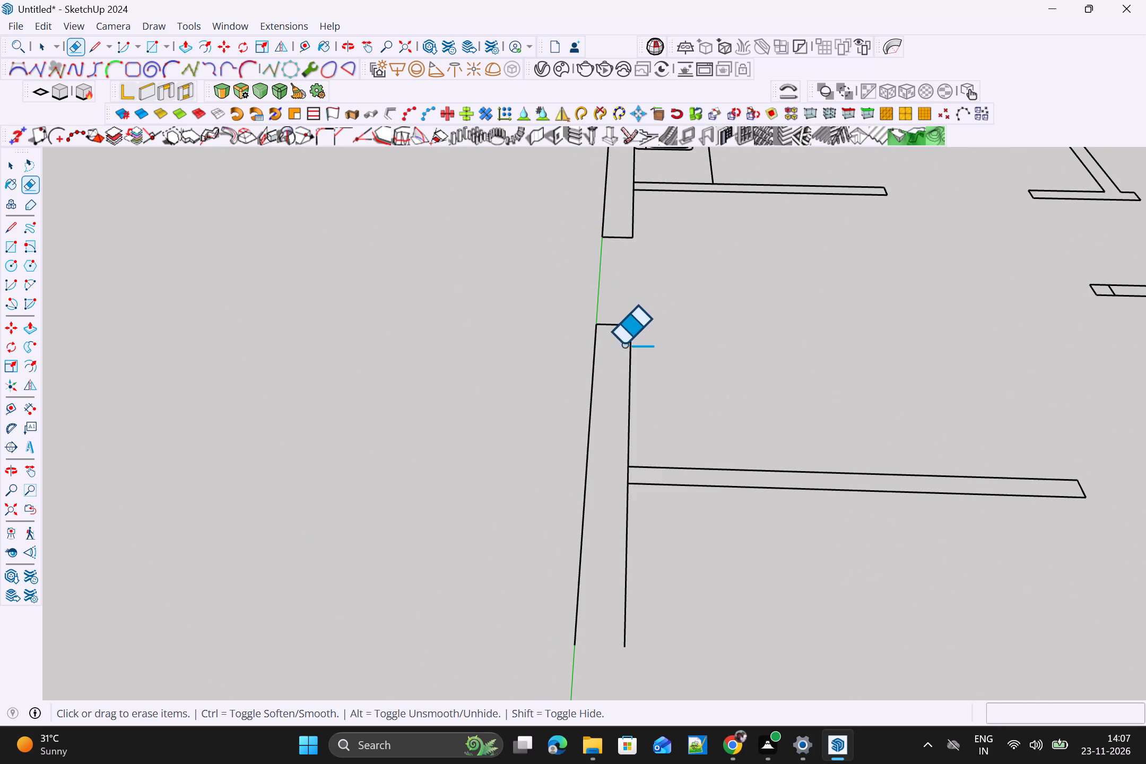
left_click_drag(615, 344, 605, 267)
left_click_drag(612, 229, 616, 281)
Erase the kitchen's side window, the sink with its tap, and the short end lines at the window opening.
scroll(611, 320, "down", 9)
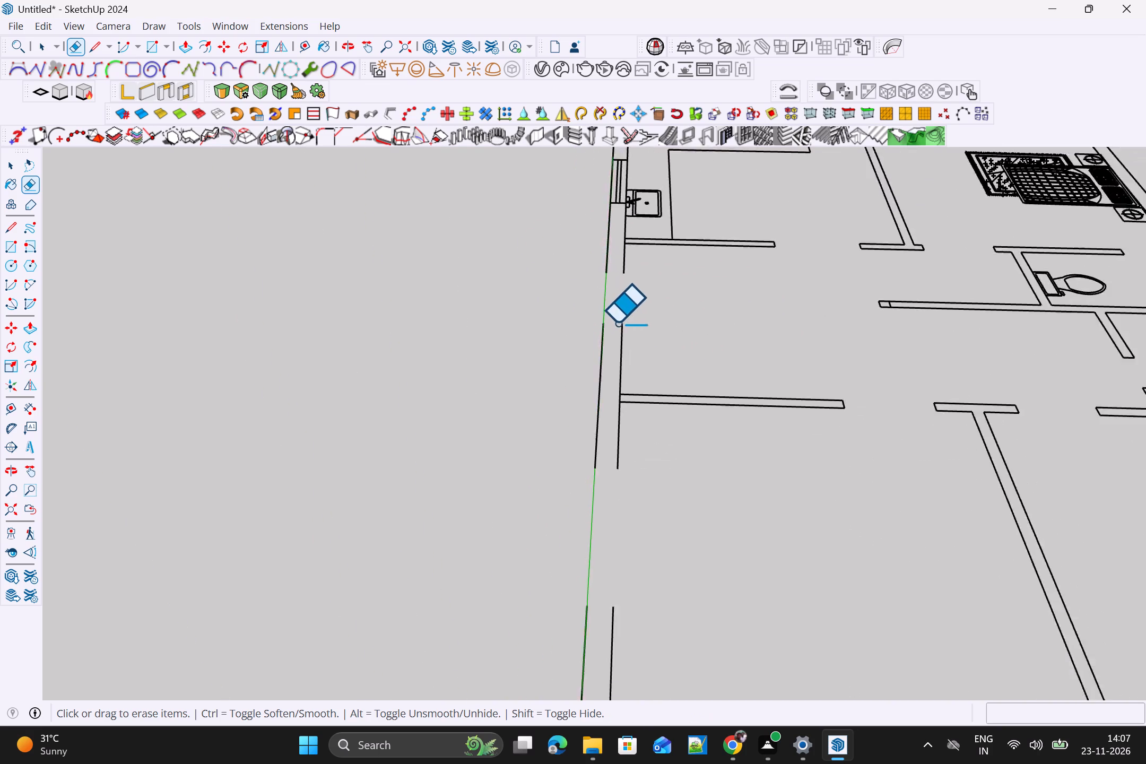
scroll(617, 323, "down", 2)
scroll(615, 196, "up", 5)
left_click_drag(659, 217, 605, 219)
left_click_drag(655, 232, 659, 285)
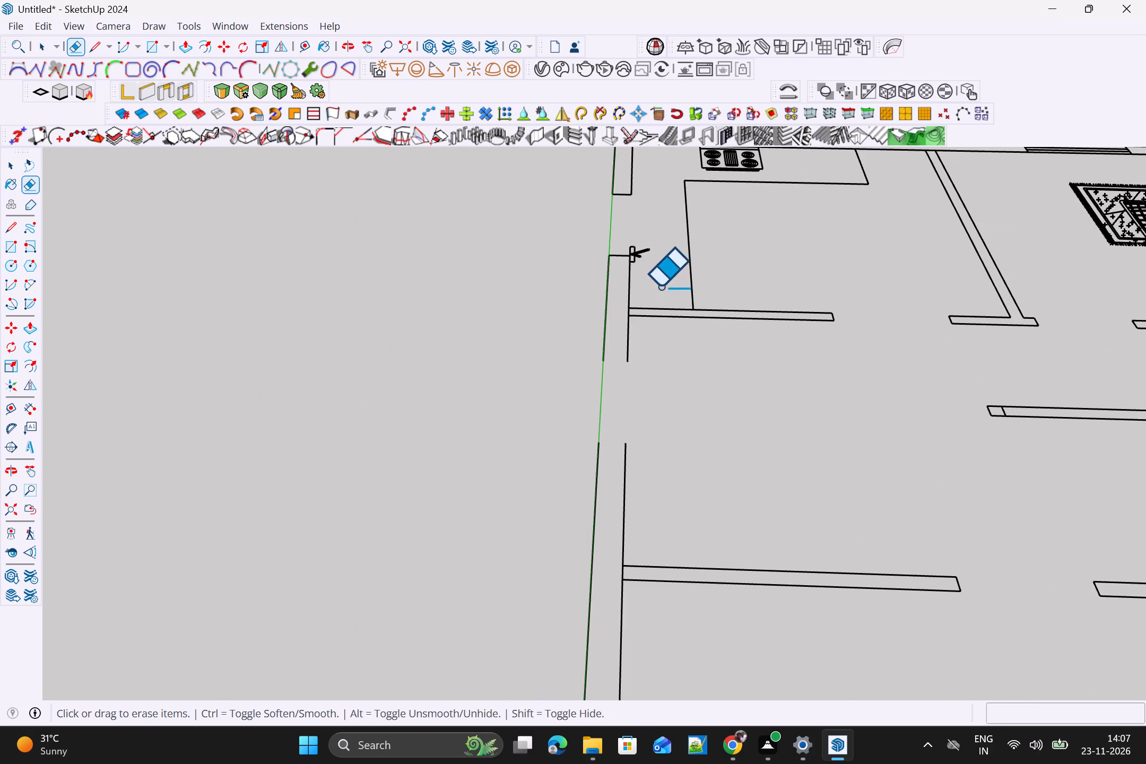
scroll(597, 258, "up", 5)
left_click_drag(642, 255, 666, 257)
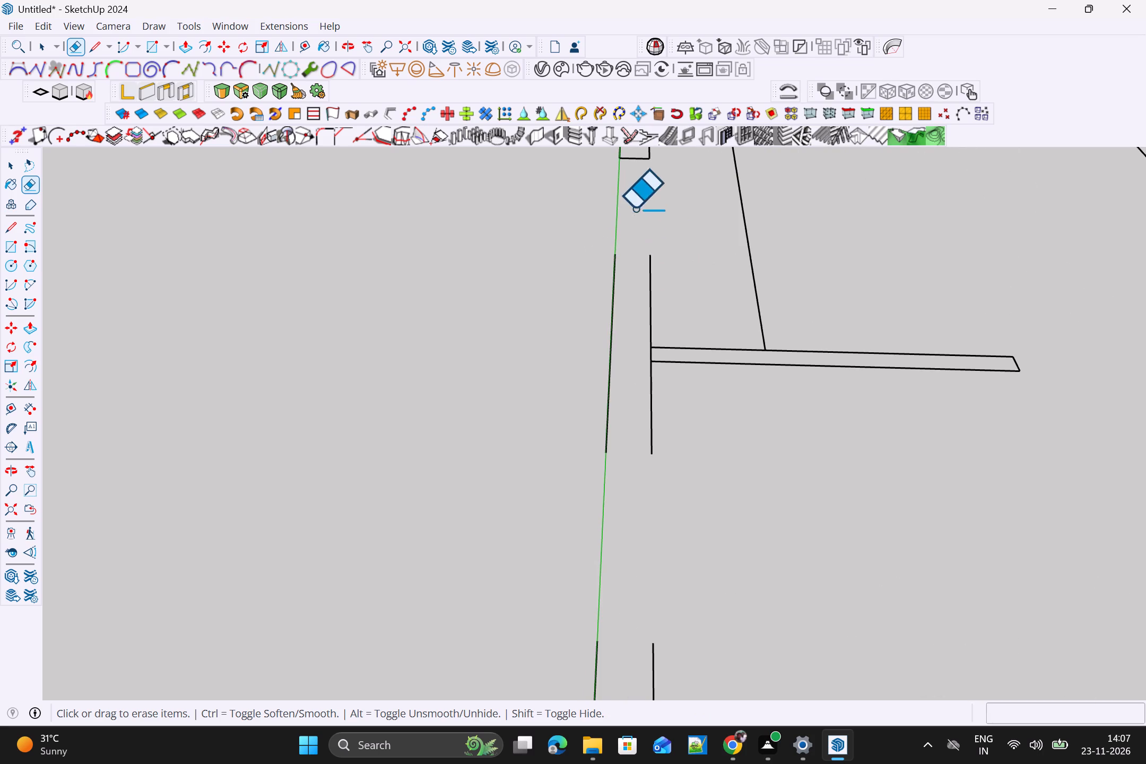
left_click_drag(630, 152, 635, 185)
Erase the kitchen counter outline and the stove.
scroll(655, 216, "down", 7)
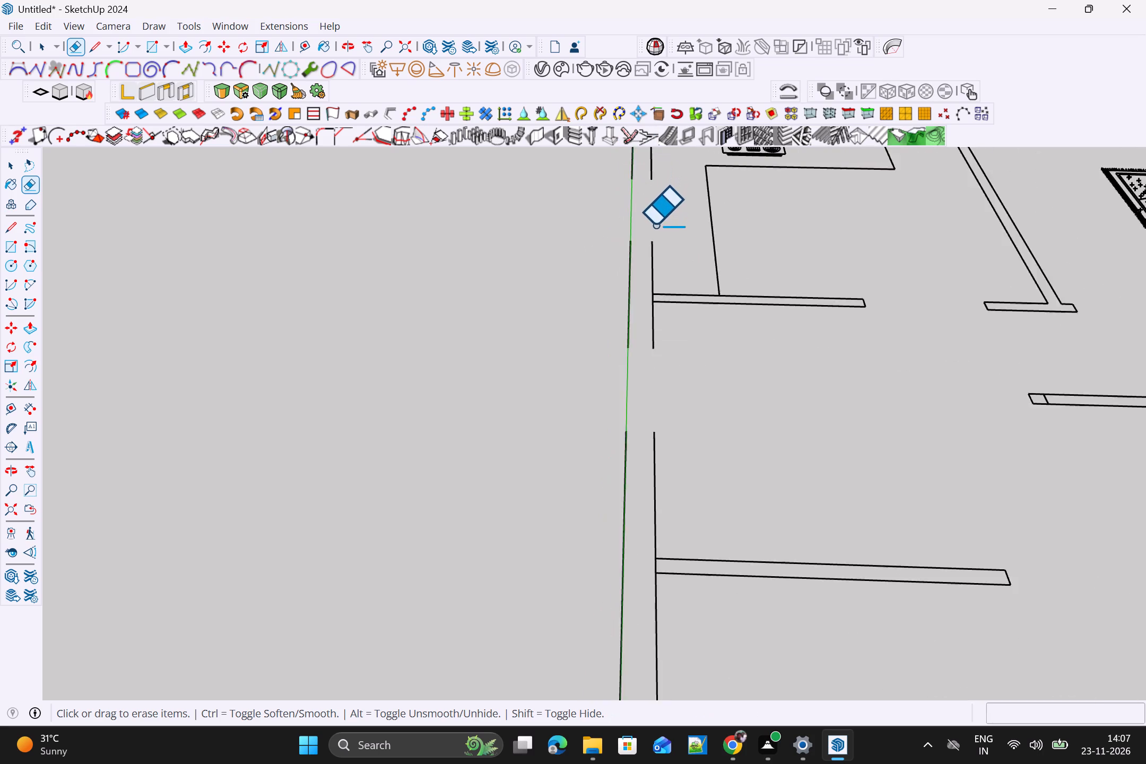
scroll(654, 225, "down", 4)
scroll(743, 239, "down", 5)
middle_click_drag(745, 241, 639, 376, "shift")
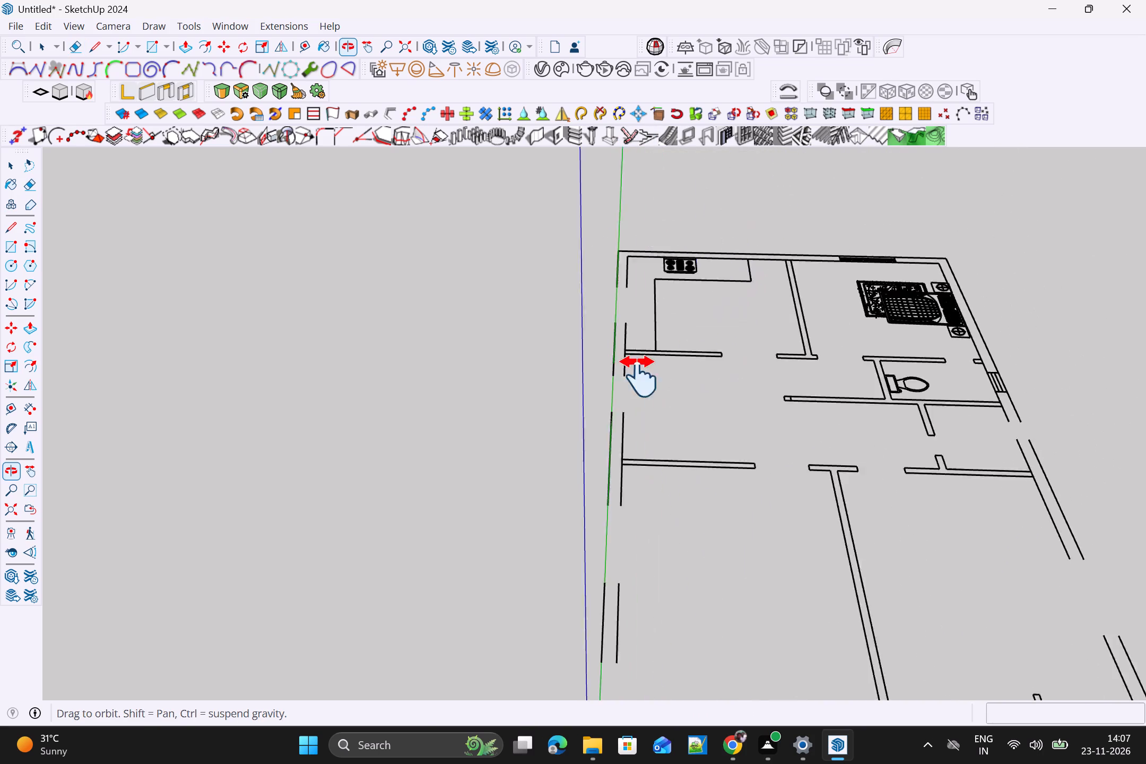
middle_click_drag(639, 376, 628, 386, "shift")
scroll(629, 314, "up", 5)
left_click_drag(626, 322, 679, 340)
left_click_drag(687, 343, 674, 380)
scroll(730, 337, "up", 3)
left_click_drag(769, 323, 498, 442)
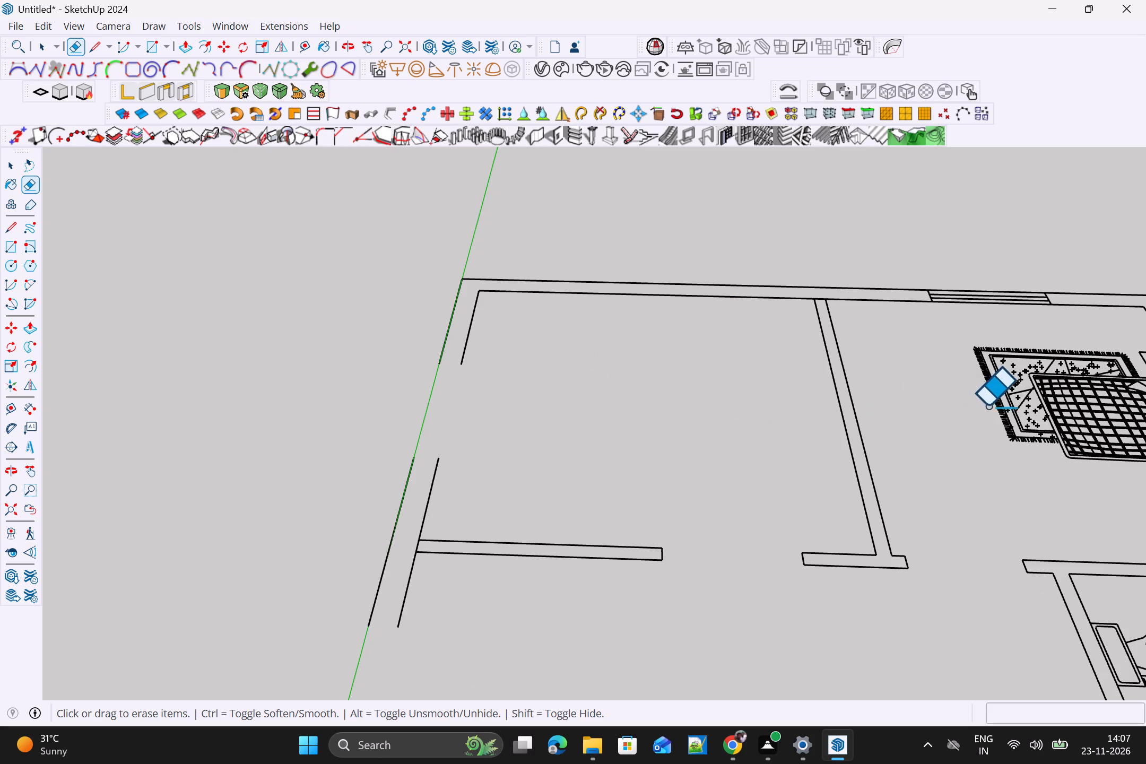
Erase the rear bedroom's bed set and its rear wall window, including the short end lines at the window opening.
left_click_drag(996, 262, 992, 335)
left_click_drag(999, 349, 1030, 428)
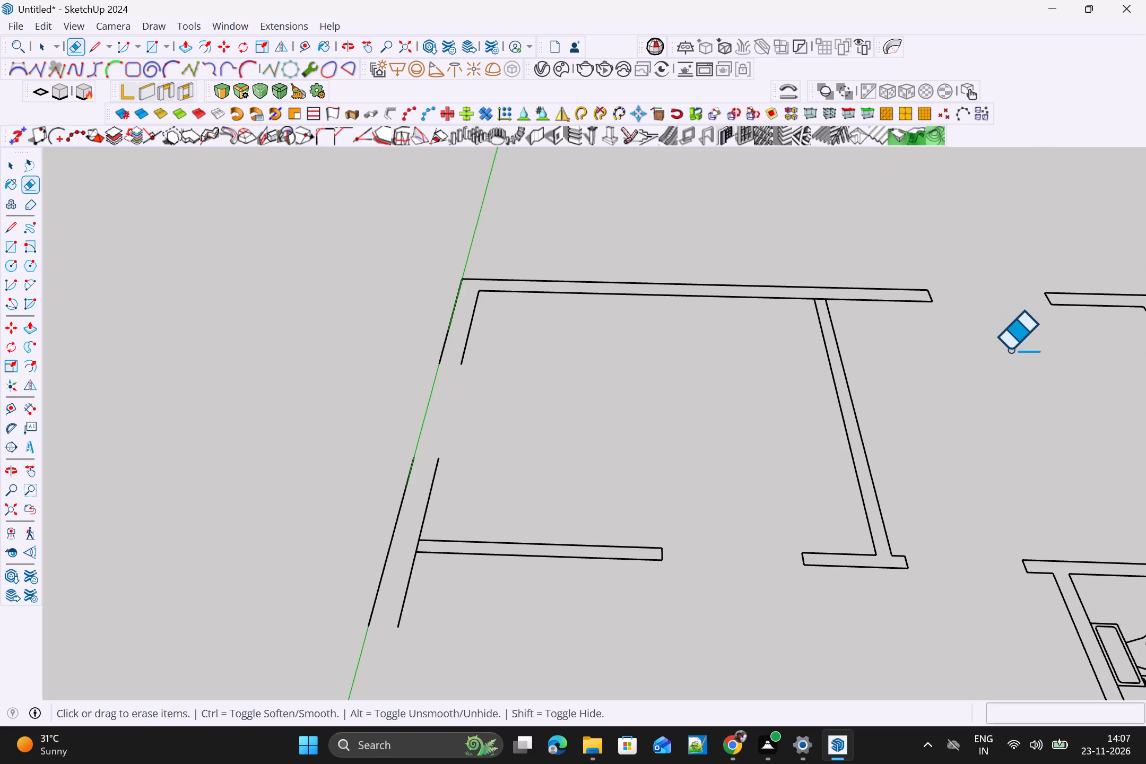
scroll(1070, 274, "up", 9)
left_click_drag(1043, 301, 1002, 306)
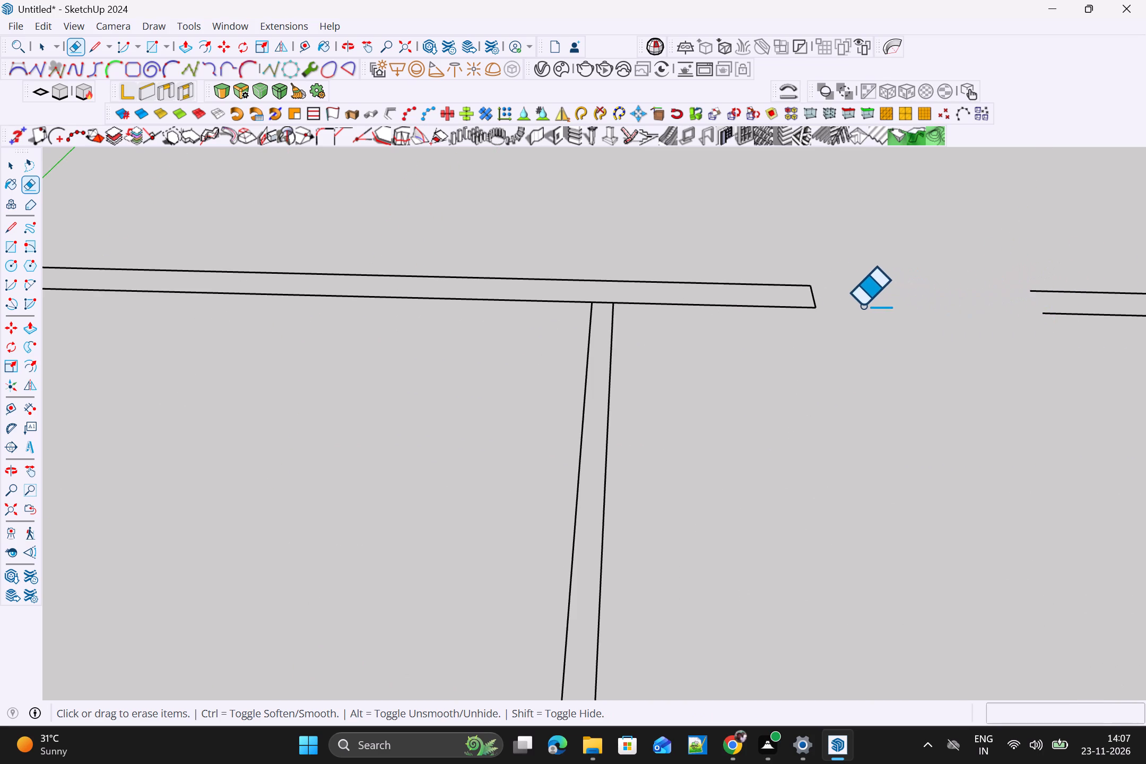
left_click_drag(814, 297, 804, 297)
Erase the toilet fixture from the bathroom beside the rear bedroom.
scroll(884, 308, "down", 15)
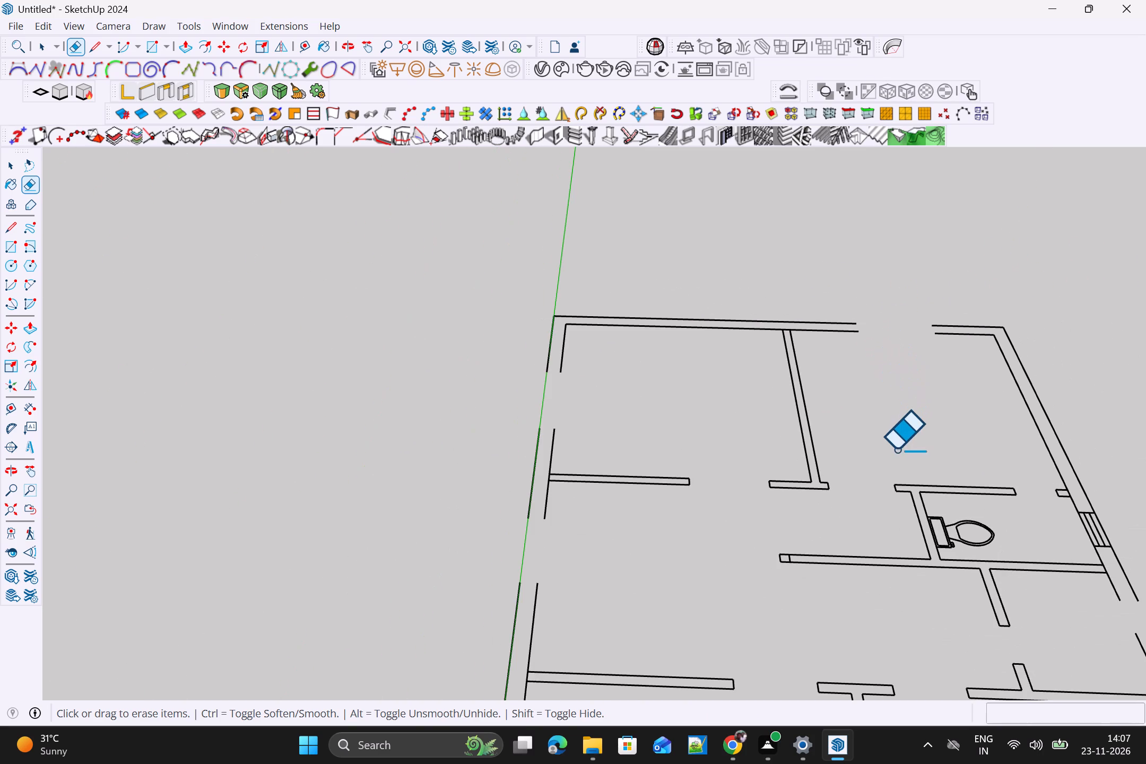
scroll(745, 368, "down", 5)
middle_click_drag(803, 432, 678, 322, "shift")
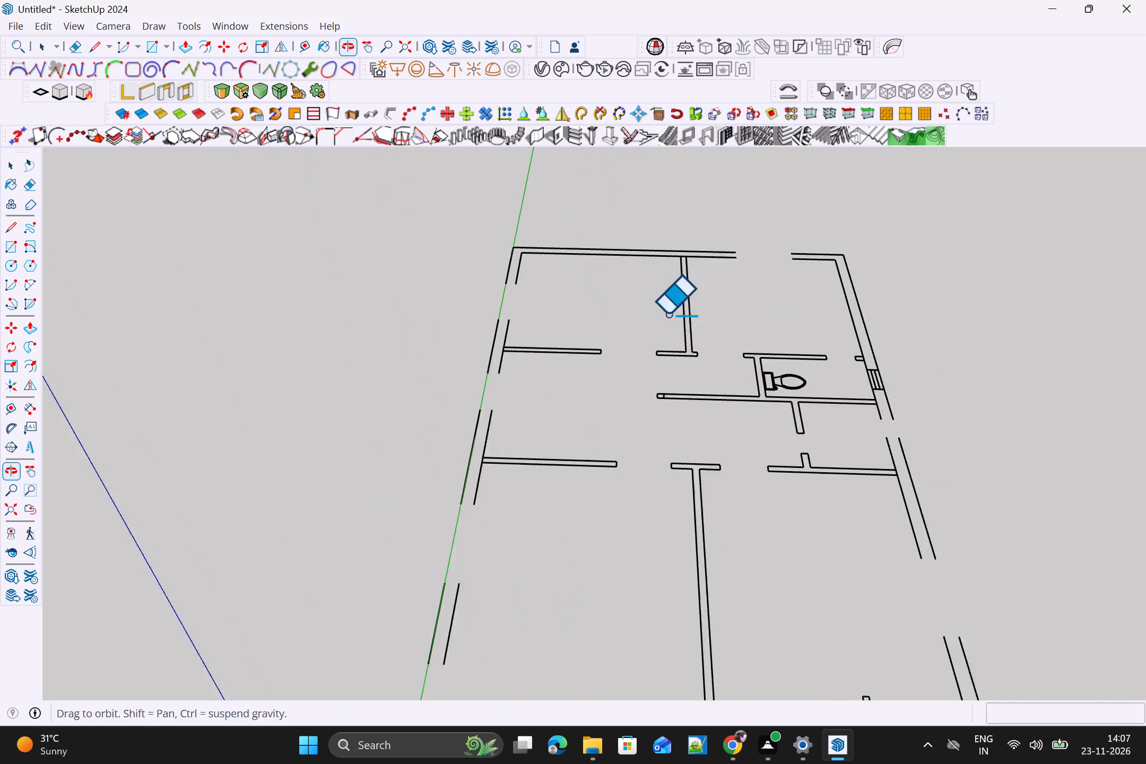
scroll(754, 307, "up", 5)
left_click_drag(770, 420, 786, 403)
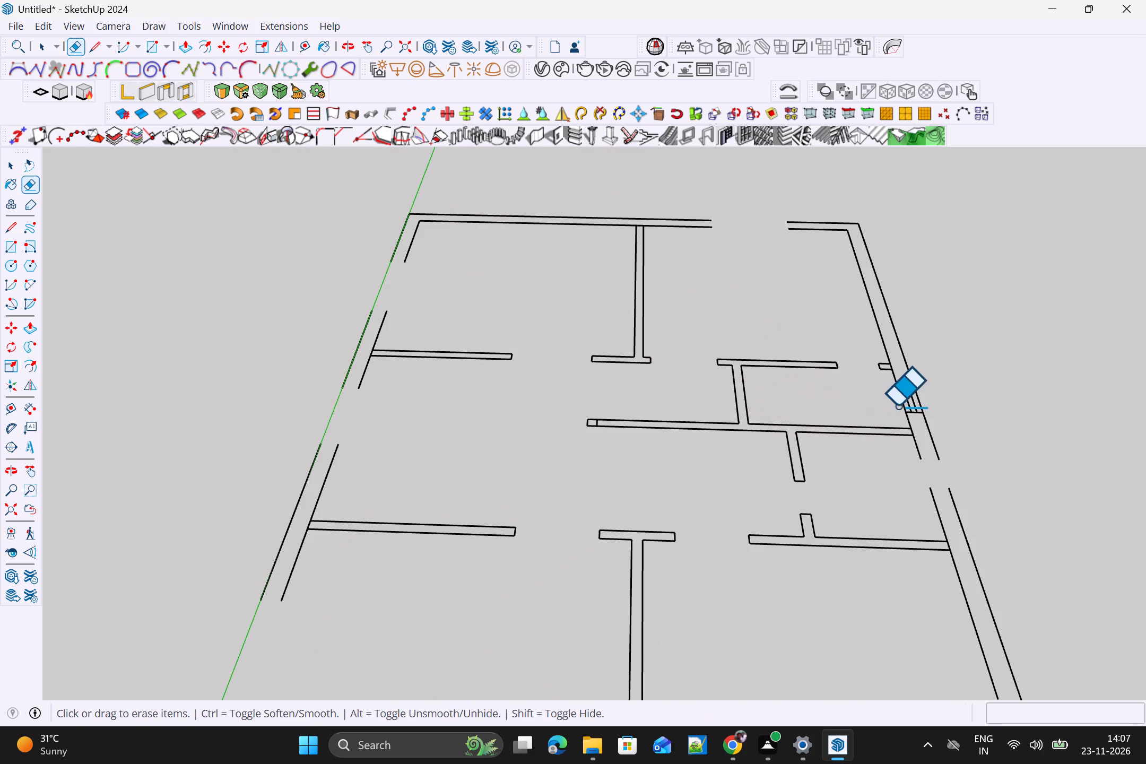
Erase the bathroom window in the outer side wall and the short end lines on both sides of its opening.
left_click_drag(894, 402, 981, 392)
scroll(942, 415, "down", 6)
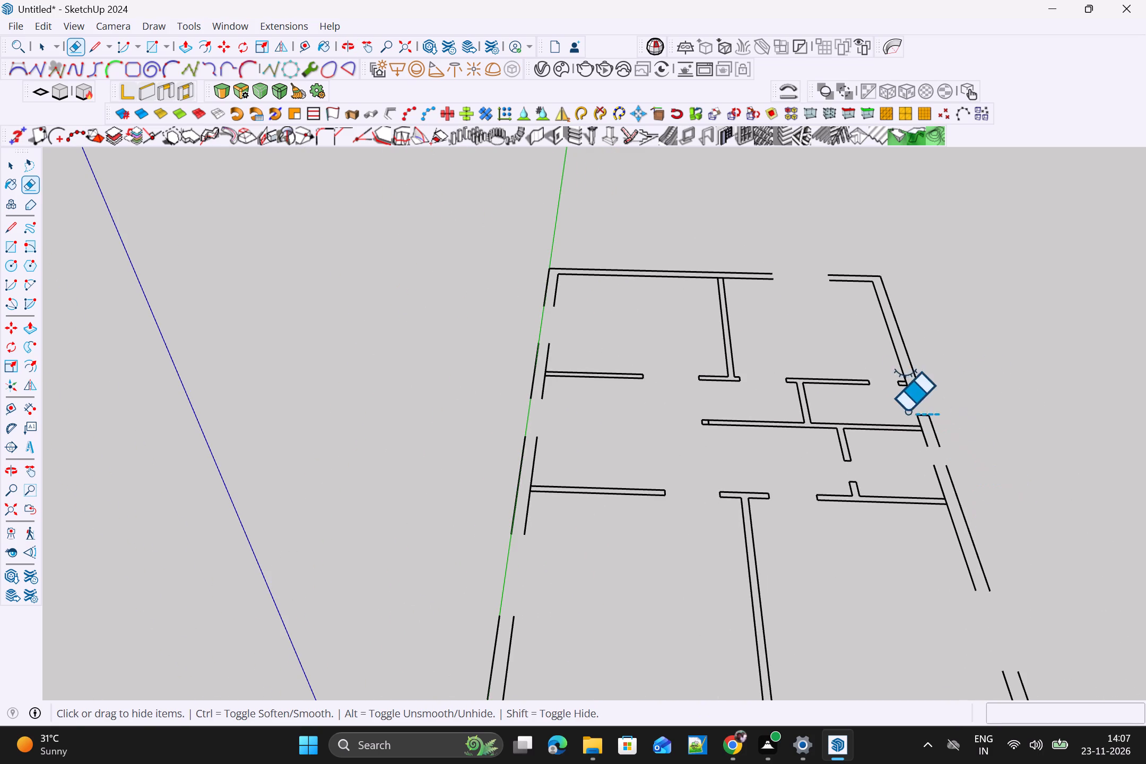
scroll(959, 371, "up", 9, "shift")
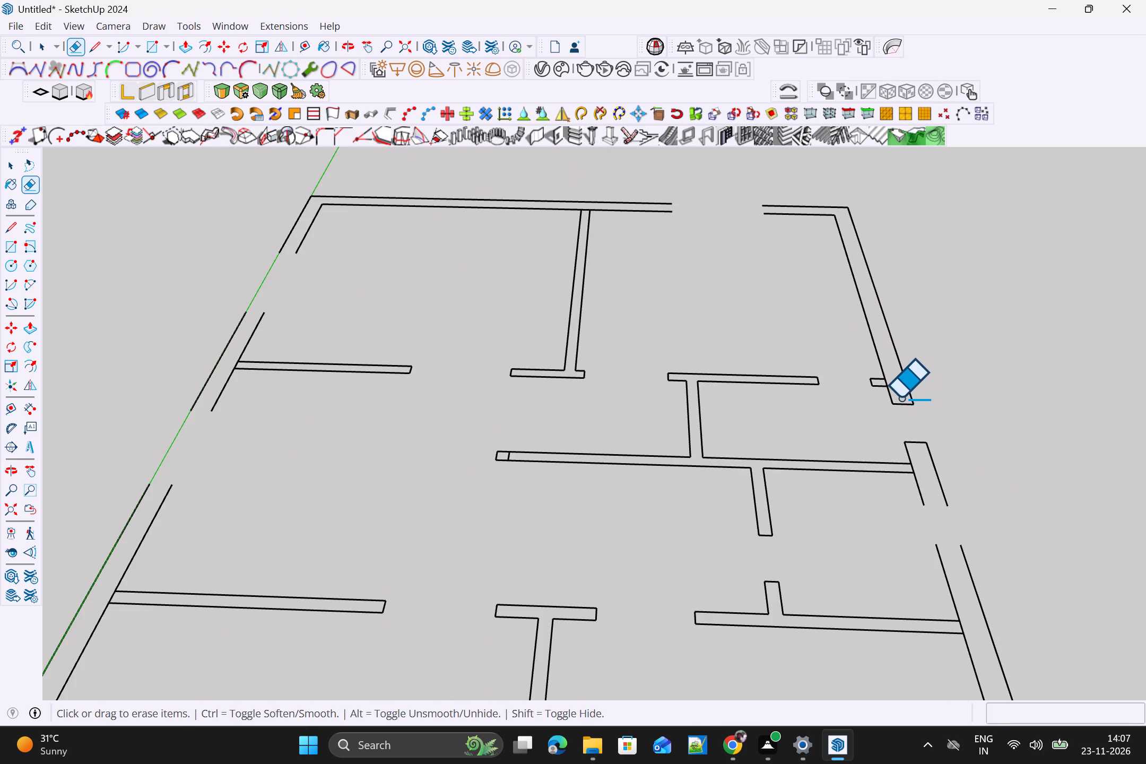
left_click_drag(900, 399, 921, 442)
left_click_drag(923, 463, 922, 458)
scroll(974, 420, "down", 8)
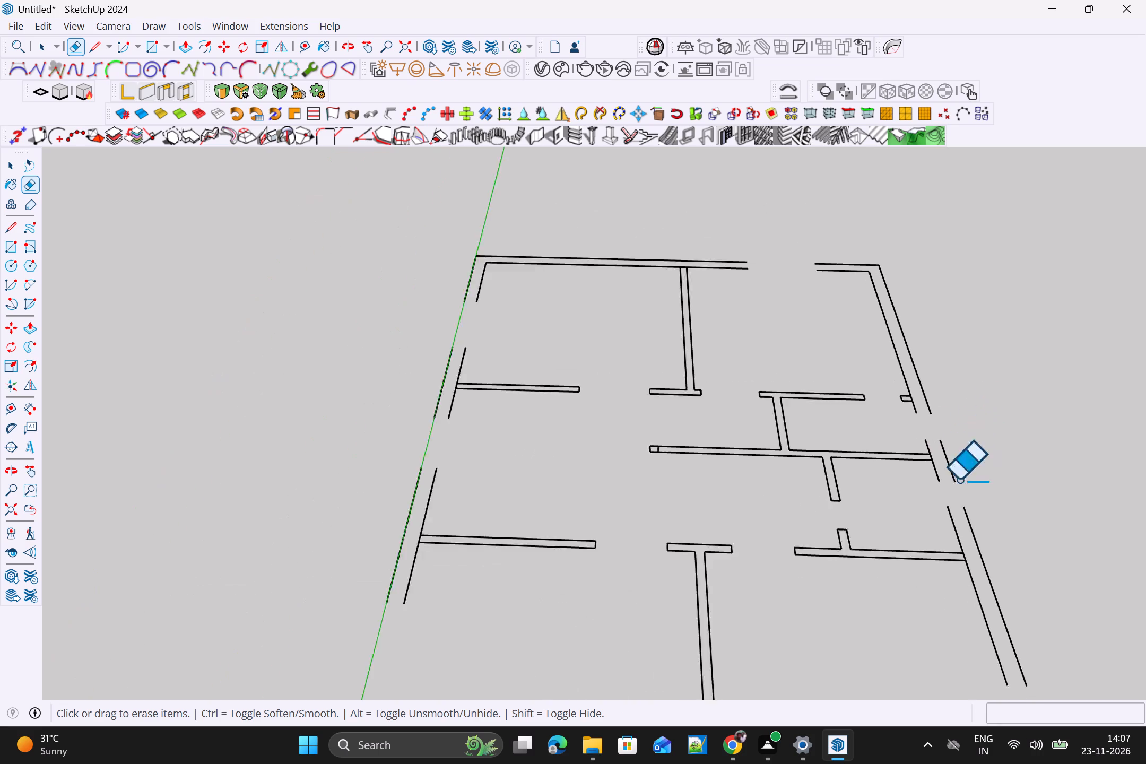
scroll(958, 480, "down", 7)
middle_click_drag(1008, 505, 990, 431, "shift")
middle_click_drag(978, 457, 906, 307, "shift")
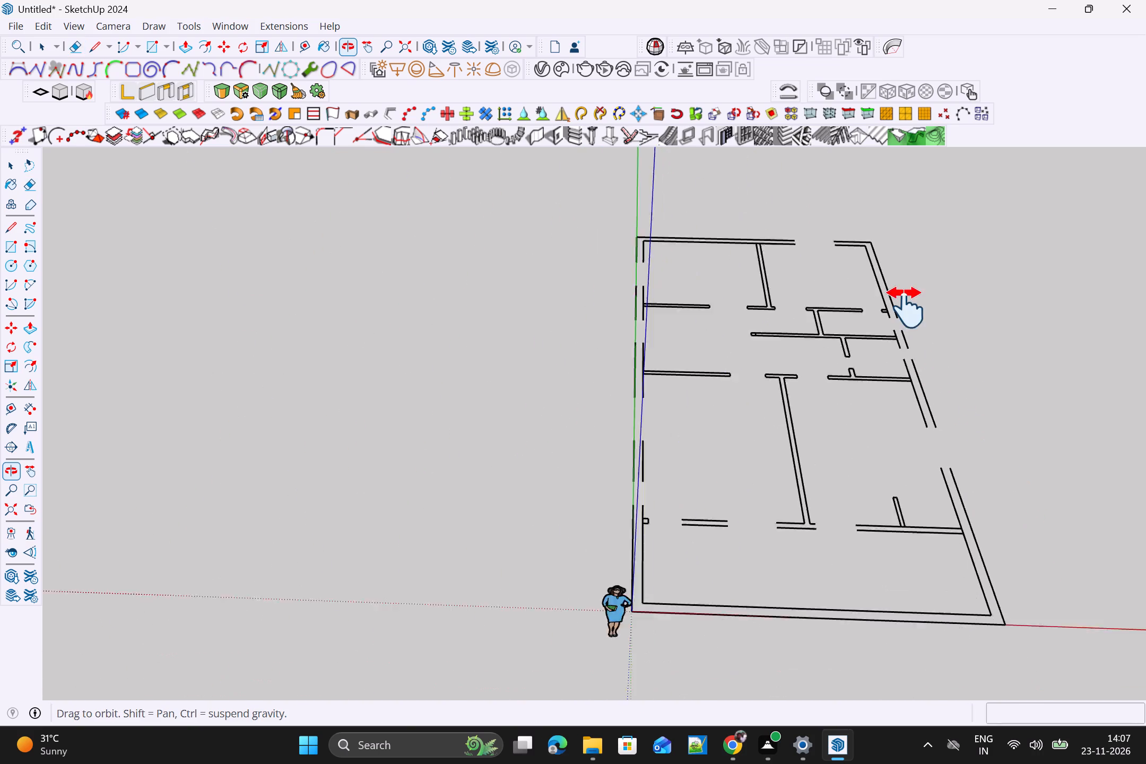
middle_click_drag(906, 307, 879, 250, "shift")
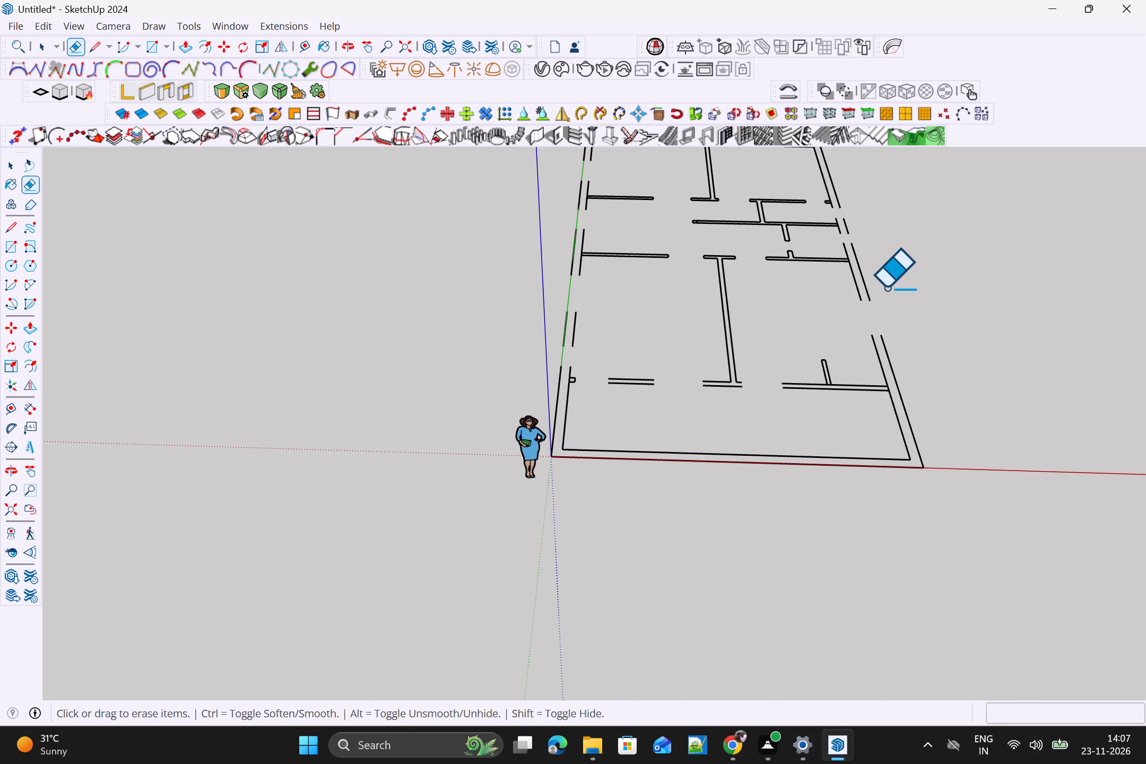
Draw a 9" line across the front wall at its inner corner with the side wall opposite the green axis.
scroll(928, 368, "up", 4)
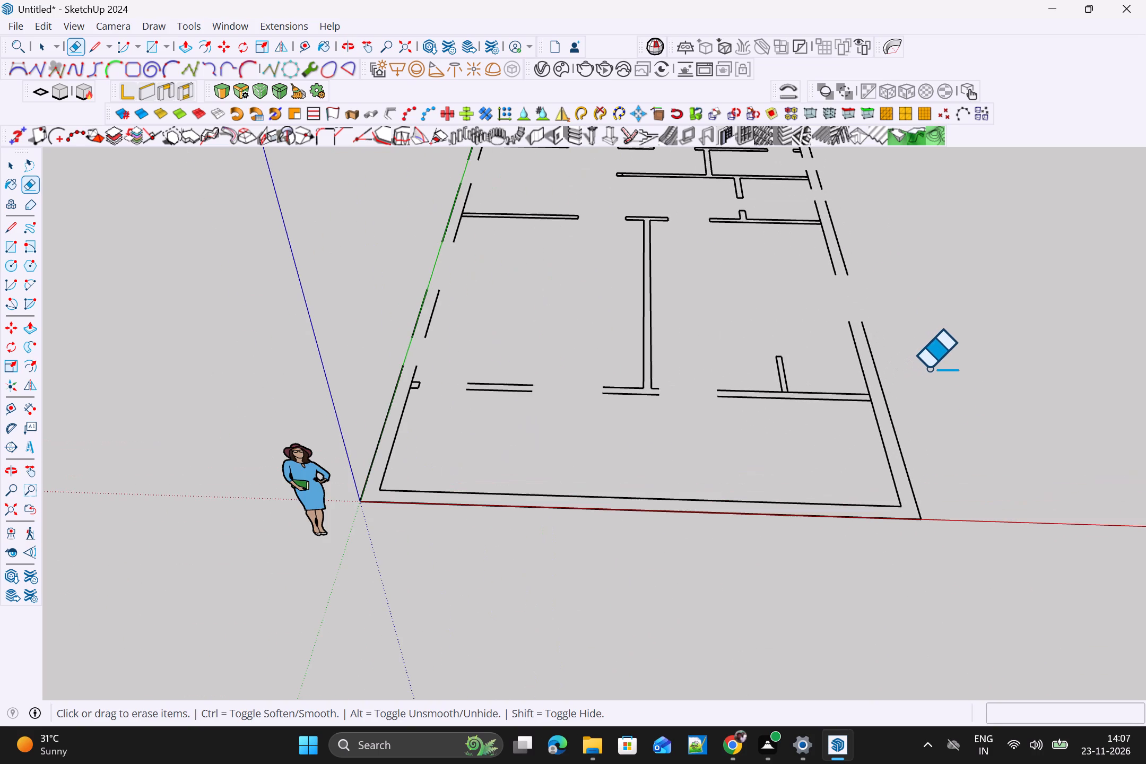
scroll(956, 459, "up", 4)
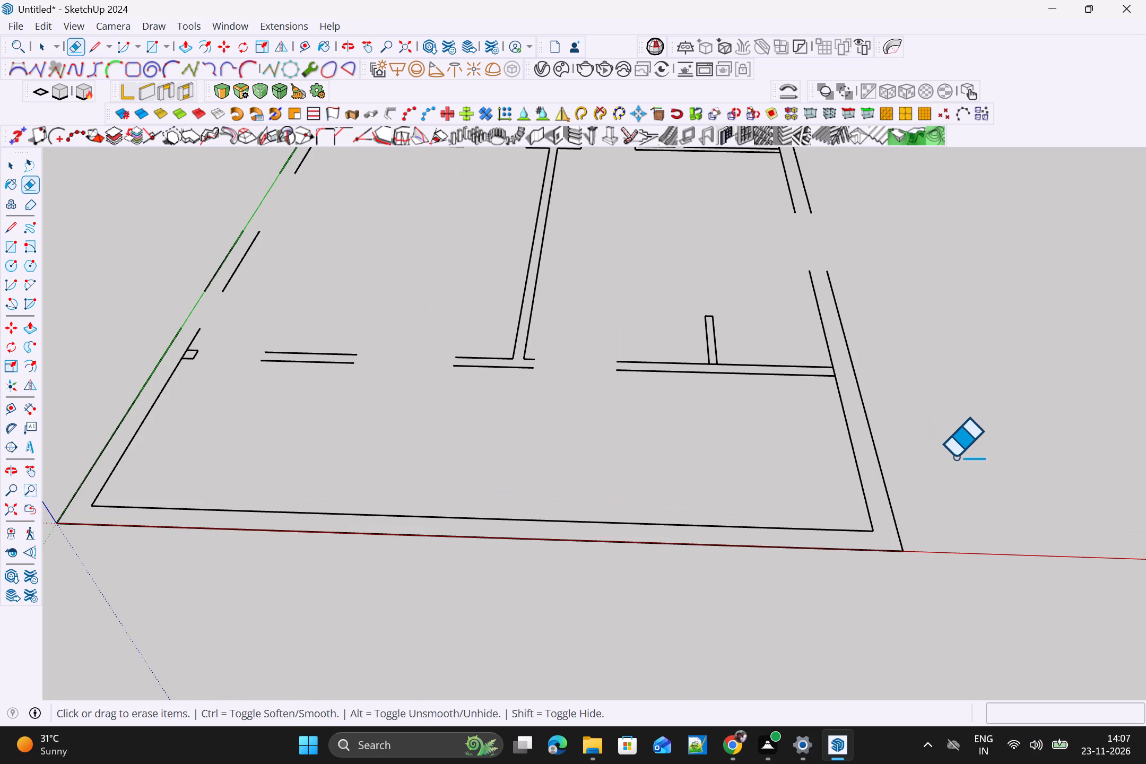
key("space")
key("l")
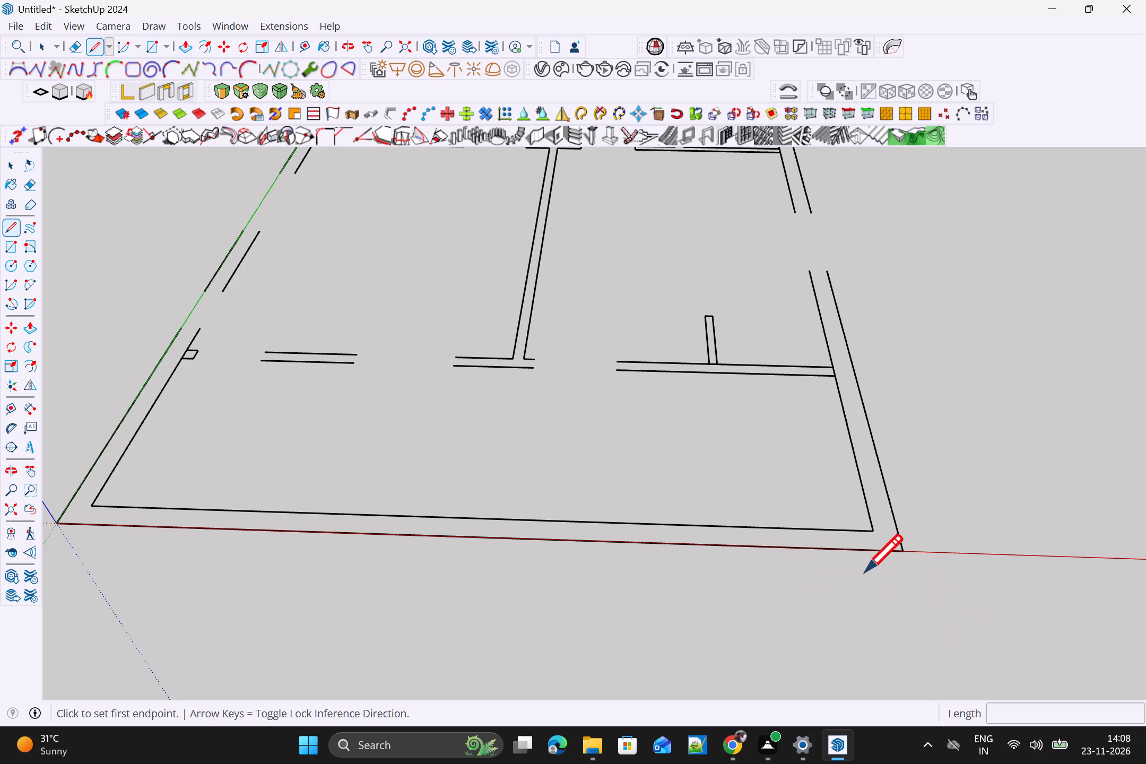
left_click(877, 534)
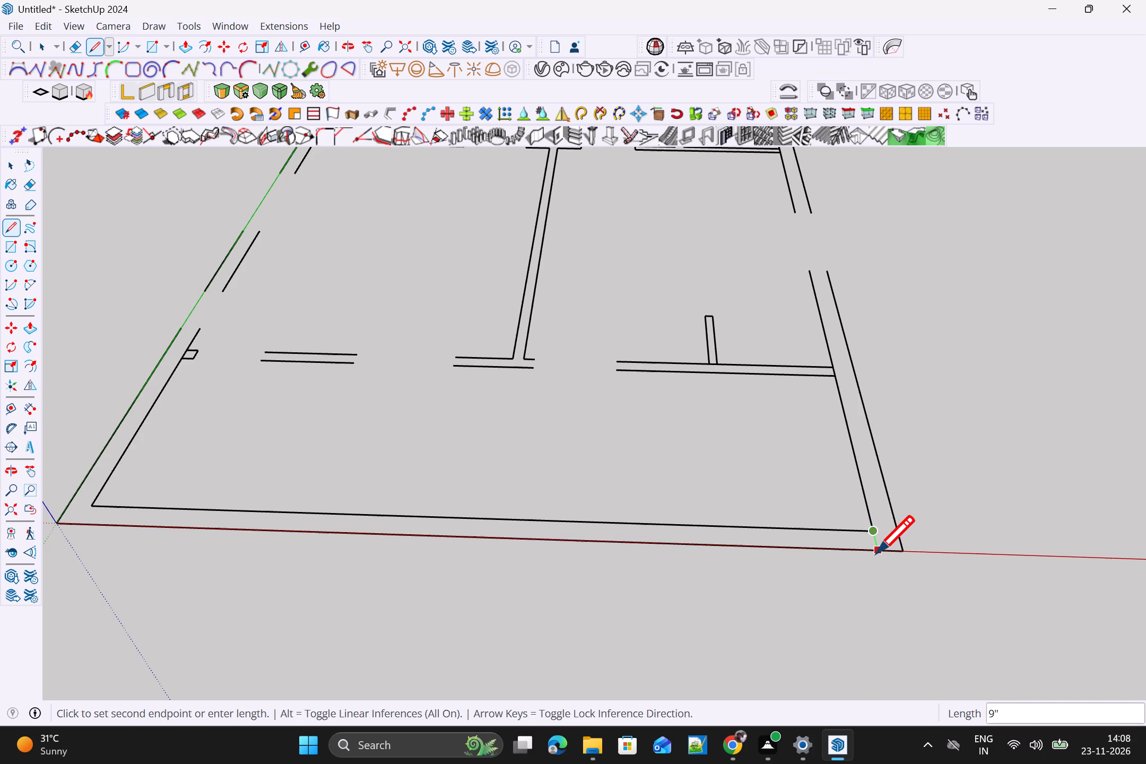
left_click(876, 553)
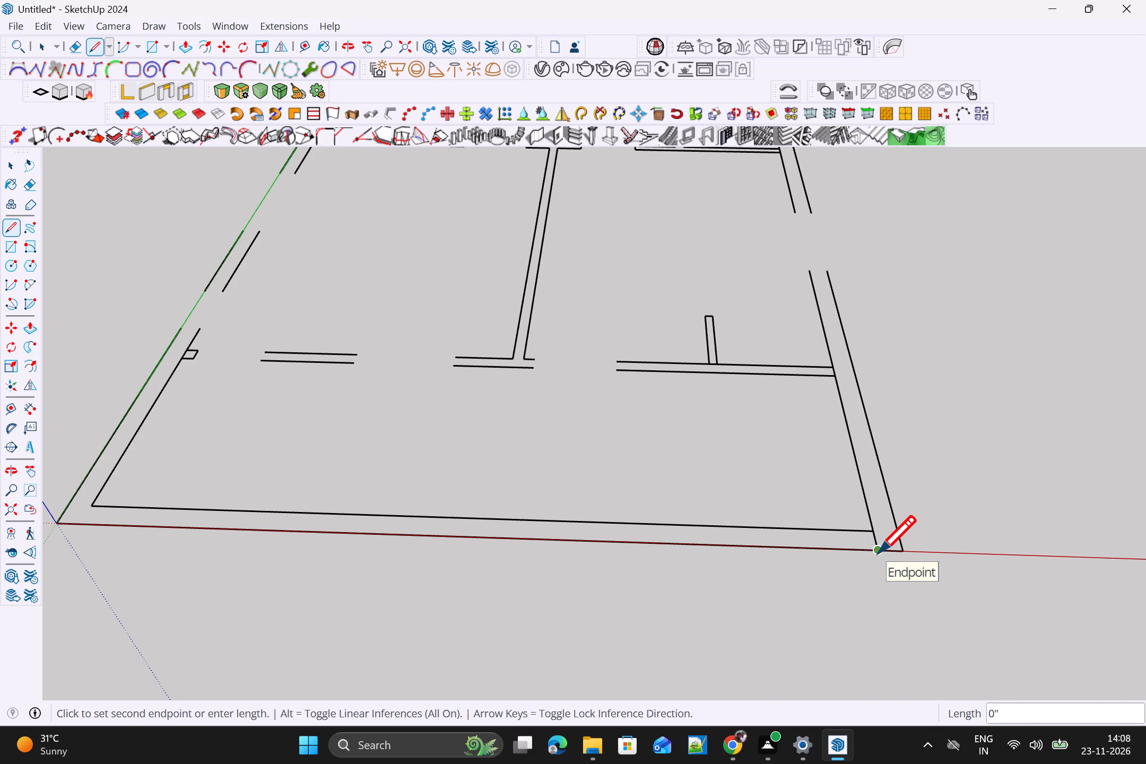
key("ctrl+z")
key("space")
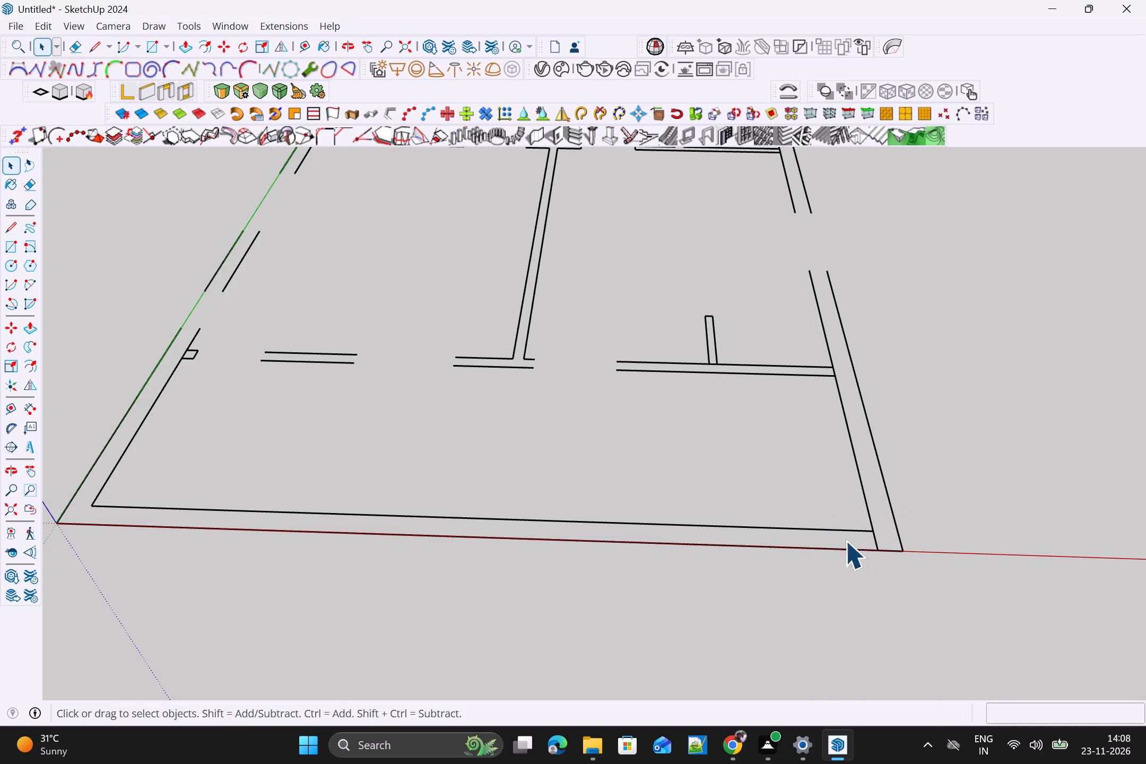
Draw a 9" line across the front wall's thickness, a short distance in from that inner corner.
key("l")
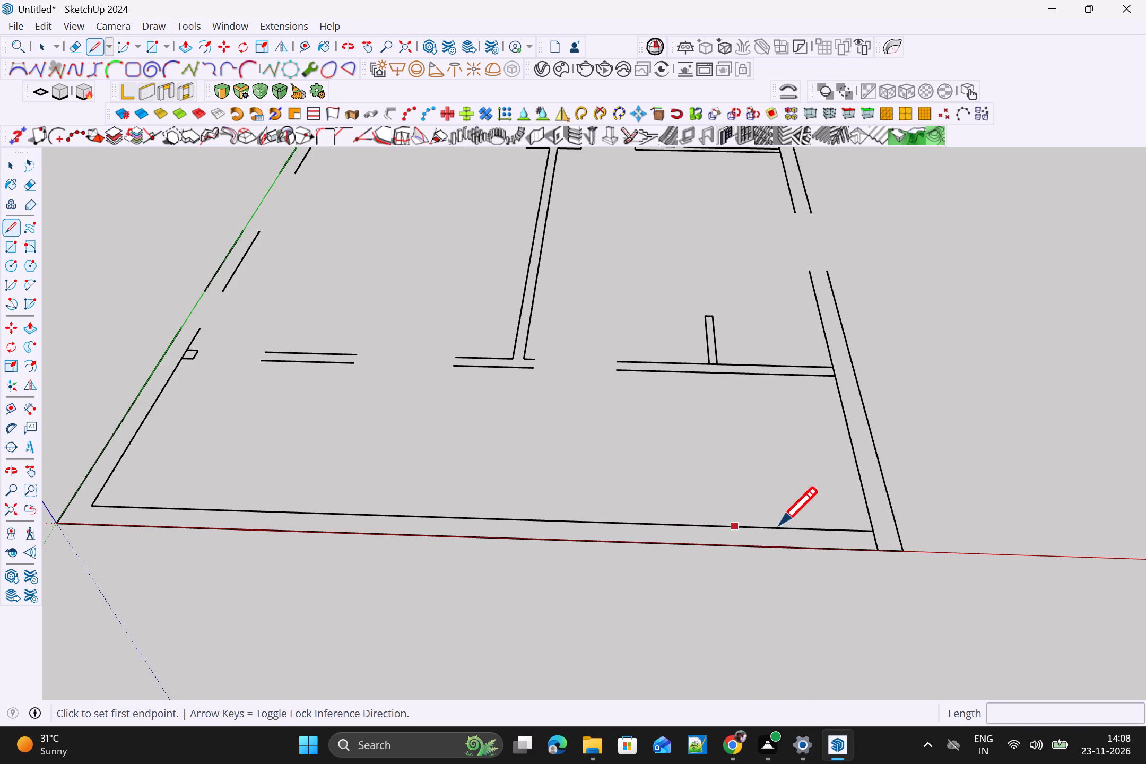
left_click(789, 528)
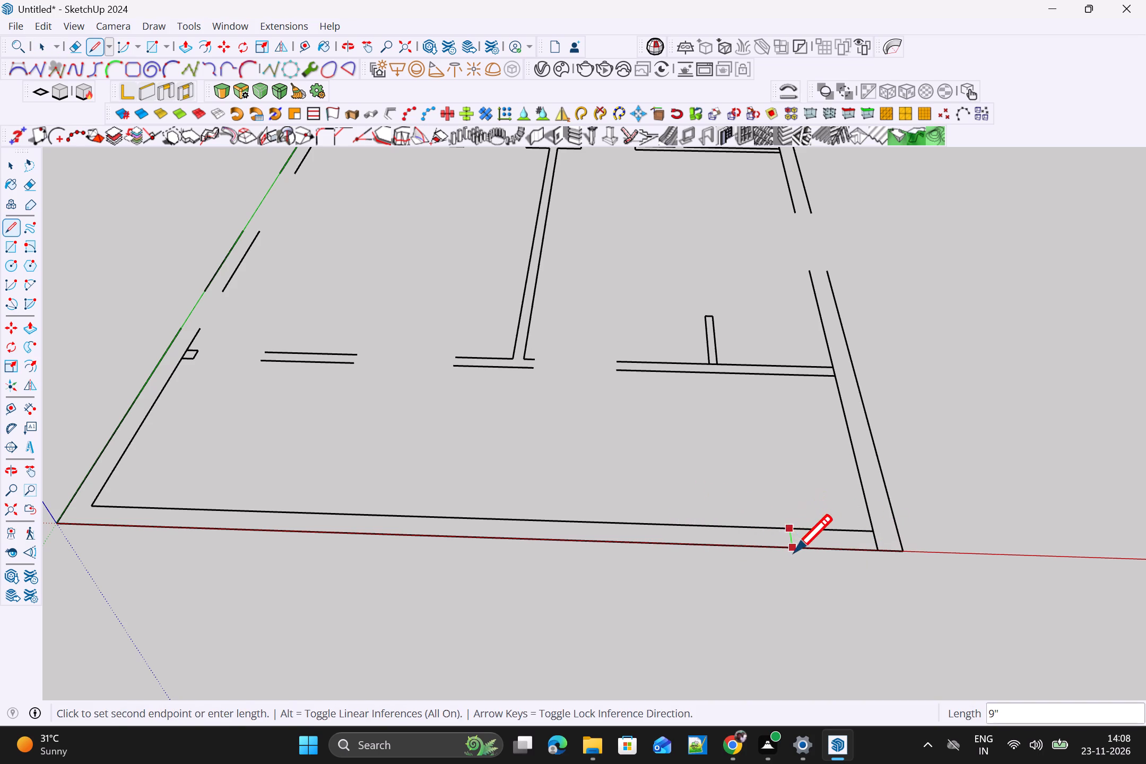
left_click(794, 552)
key("space")
key("e")
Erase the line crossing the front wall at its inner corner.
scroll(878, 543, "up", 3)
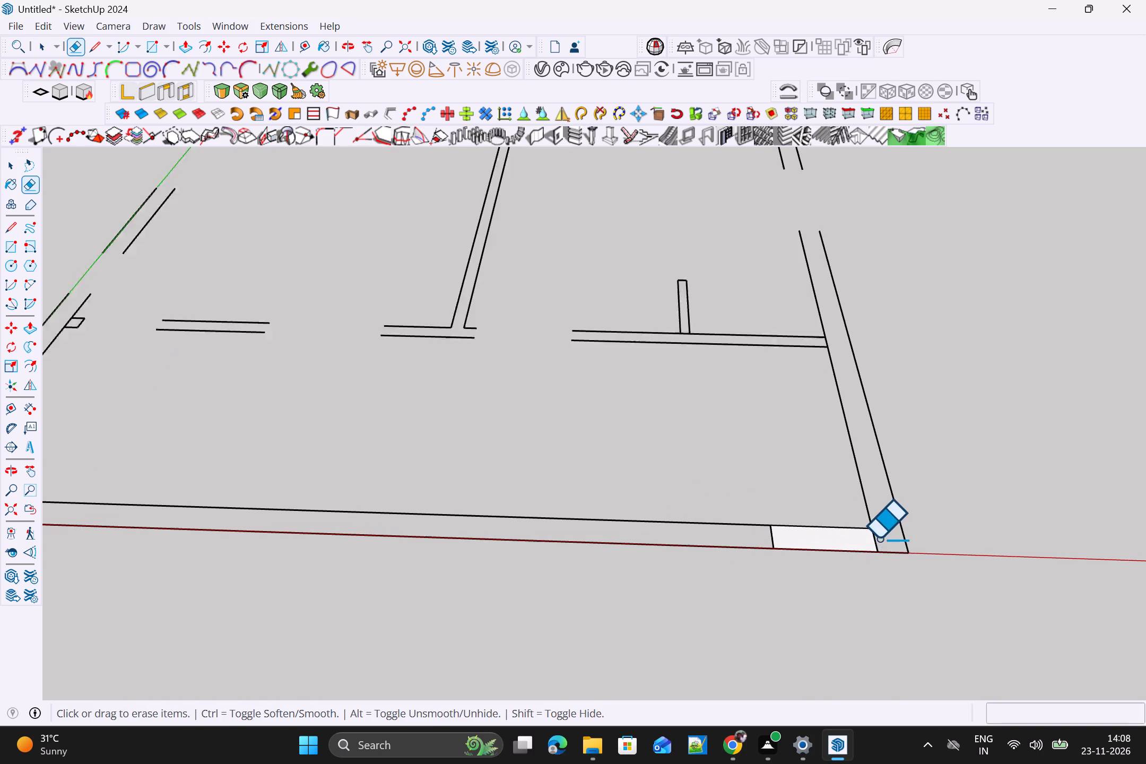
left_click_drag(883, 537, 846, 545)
Draw a second line across the front wall just past its middle and erase both wall lines between the two cross lines.
scroll(864, 551, "down", 5)
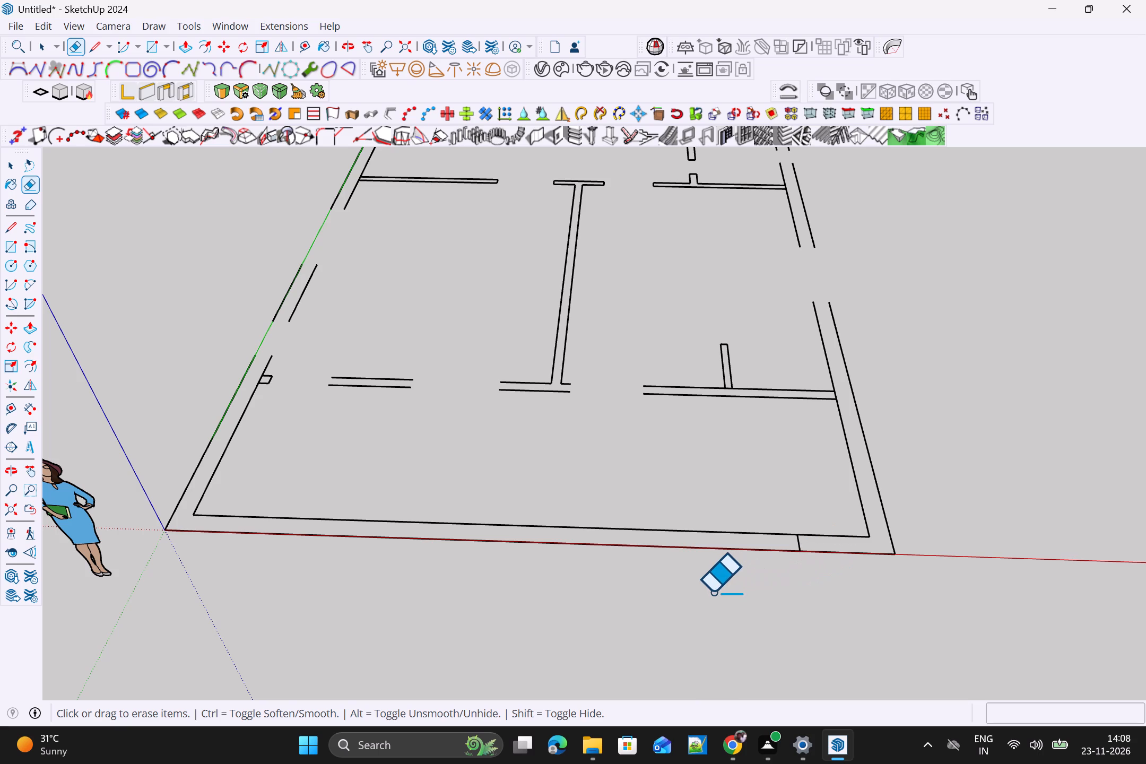
key("l")
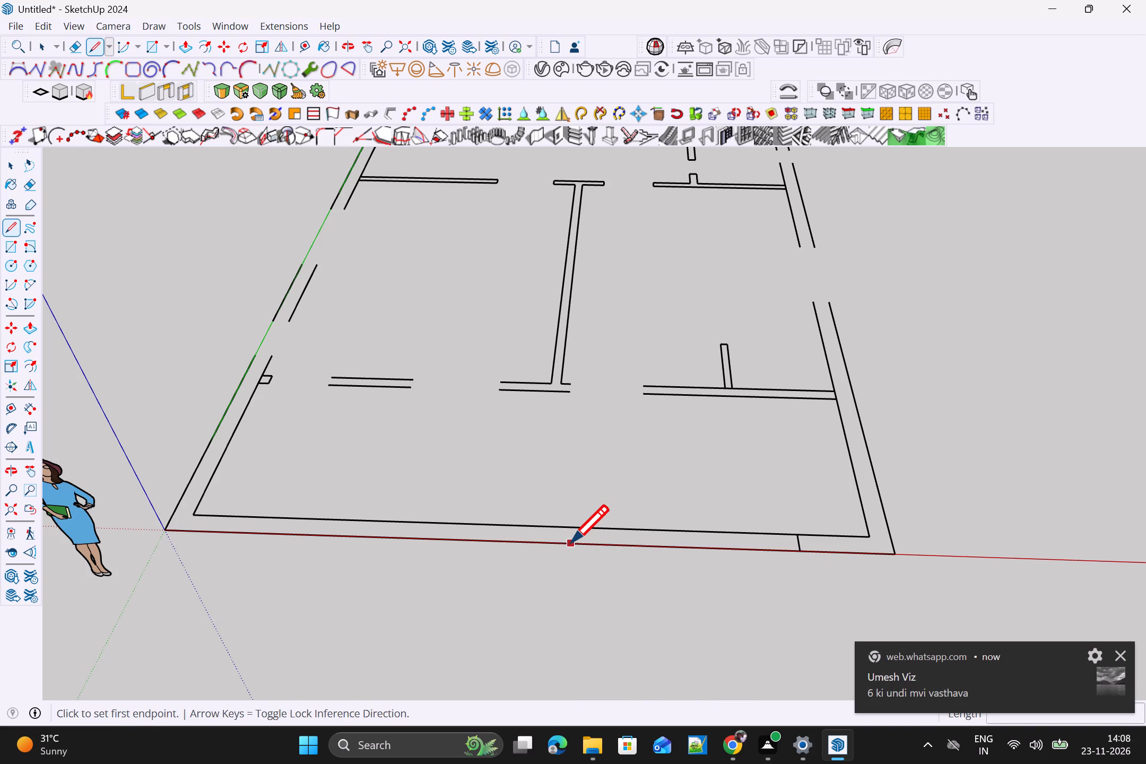
left_click(571, 544)
left_click(574, 528)
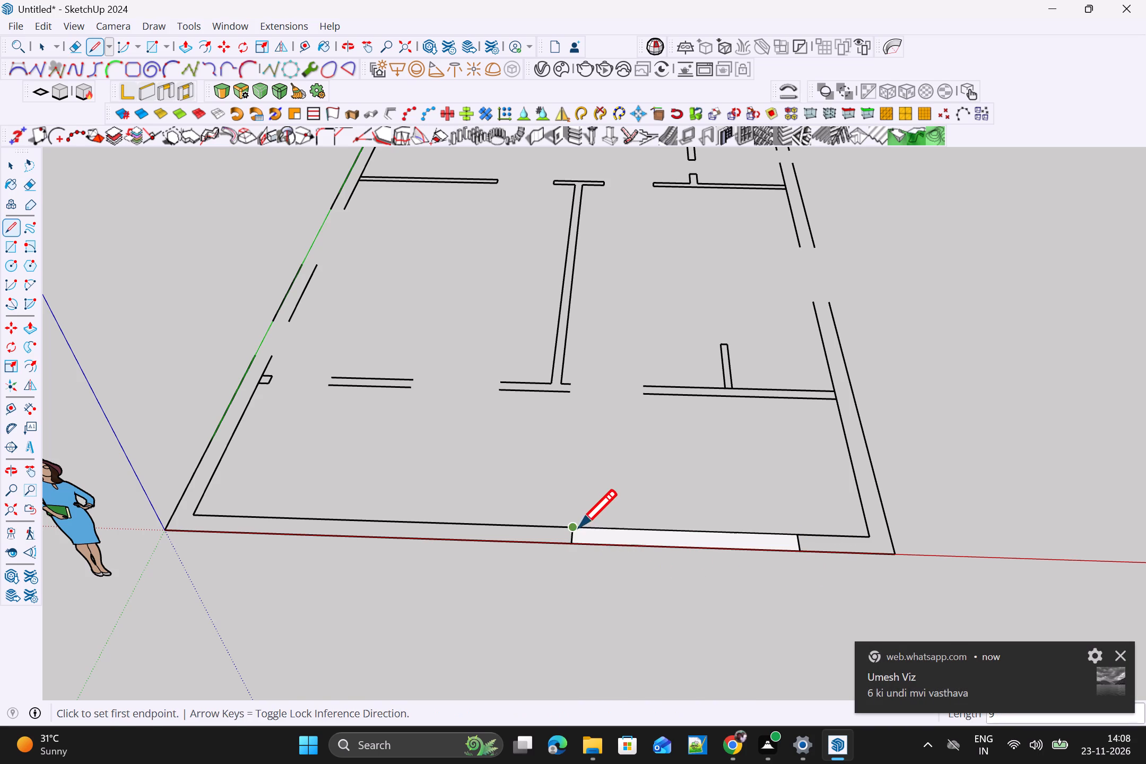
key("space")
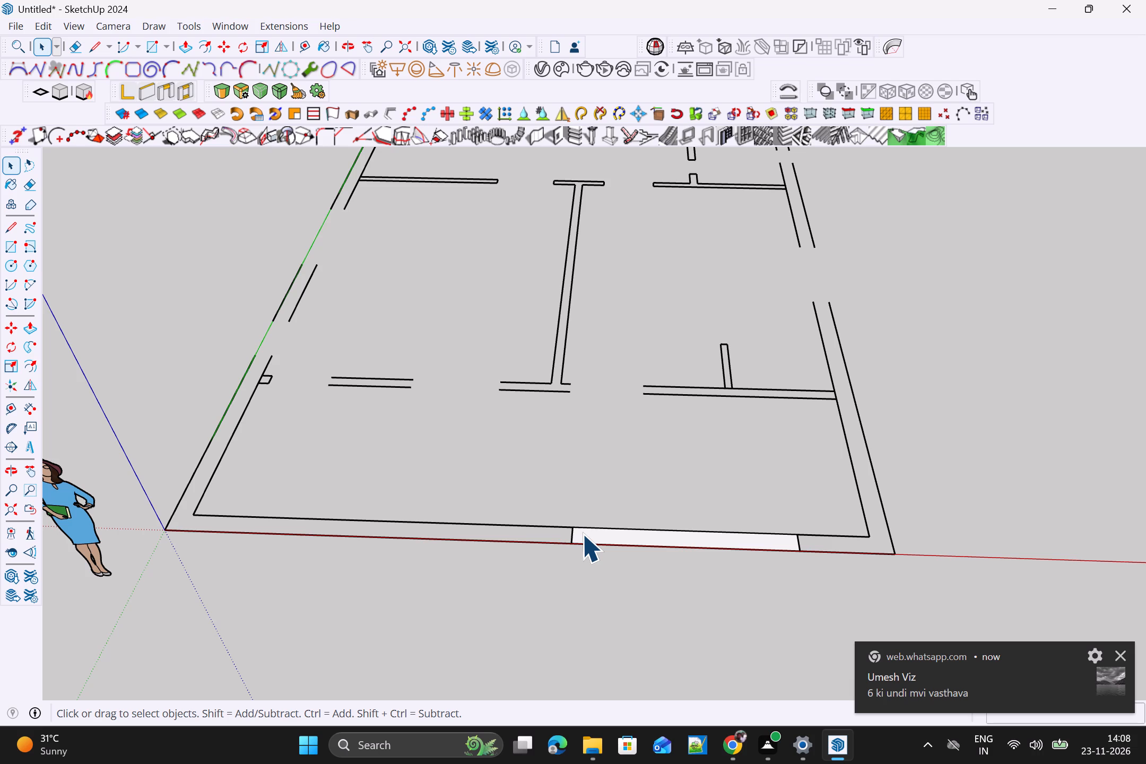
key("e")
left_click_drag(648, 500, 644, 592)
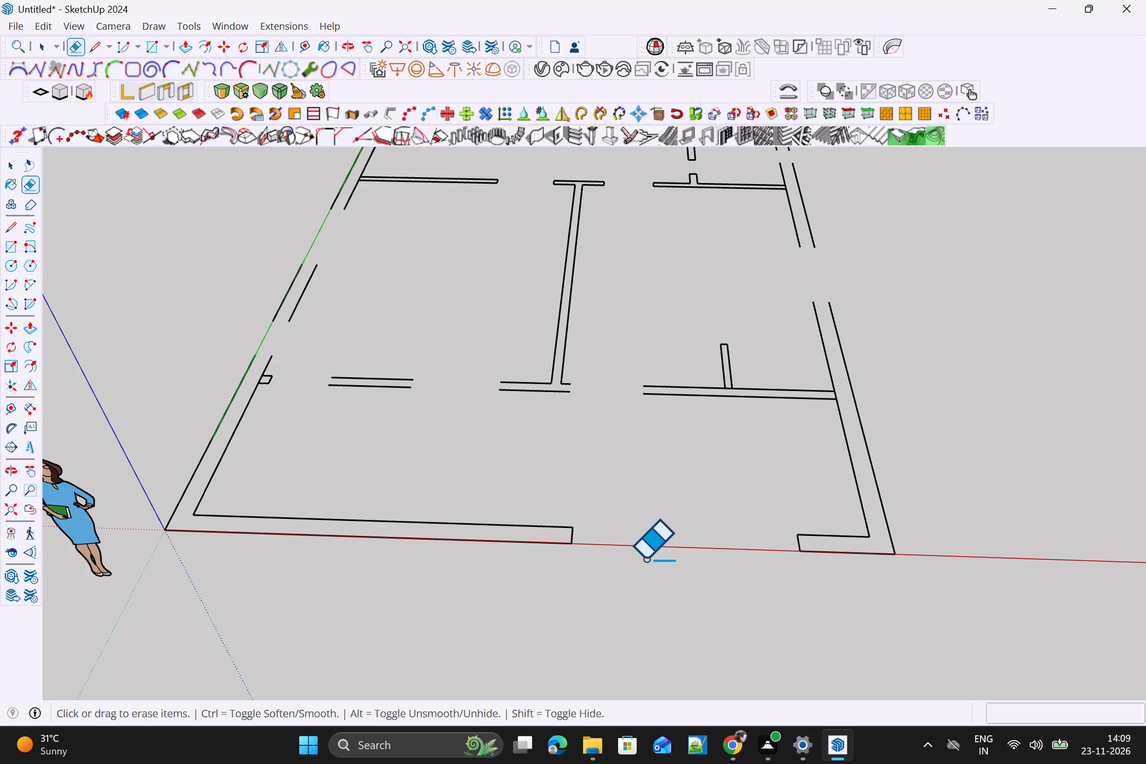
Examine the front rooms and the overall wall layout for leftover lines.
scroll(782, 524, "up", 4)
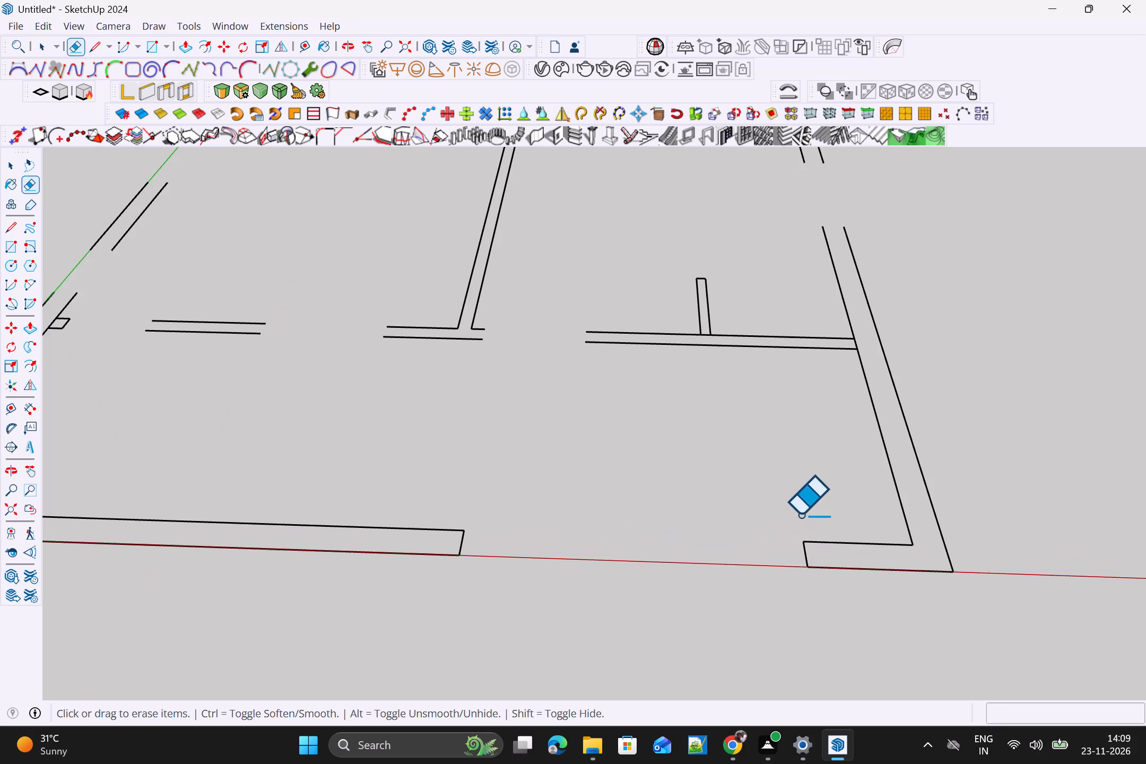
scroll(736, 536, "down", 3)
scroll(611, 367, "down", 3)
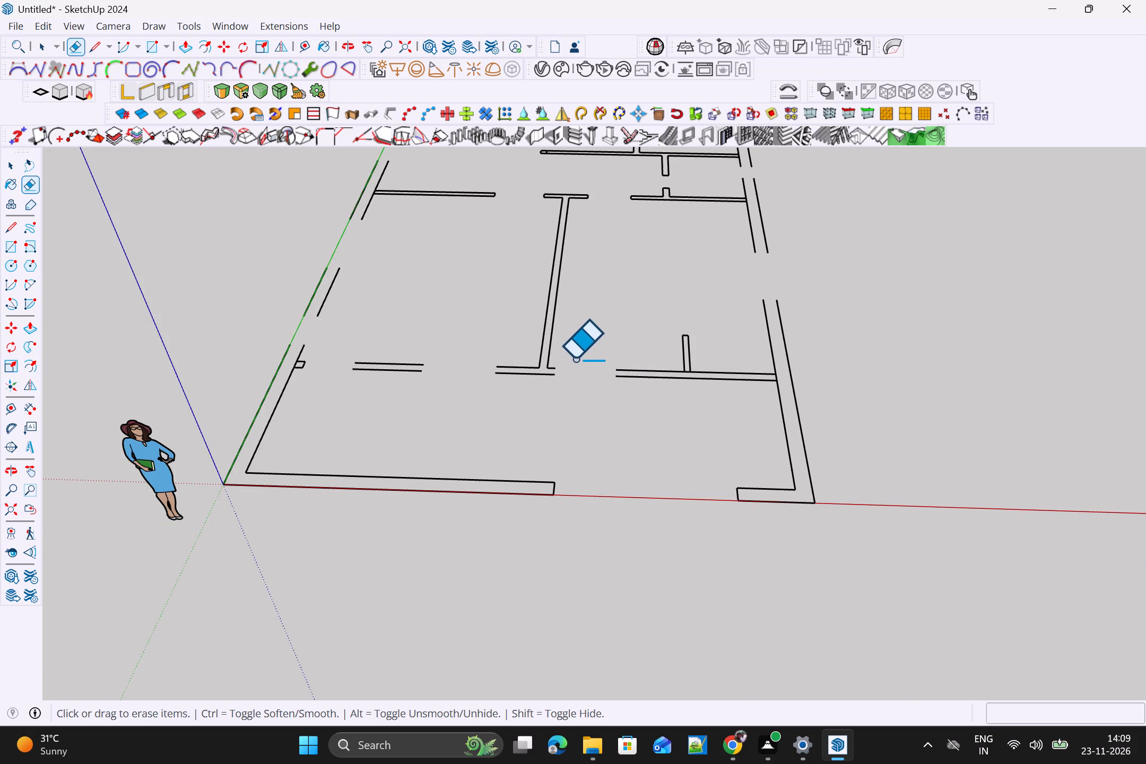
scroll(281, 341, "up", 4)
scroll(426, 351, "down", 2)
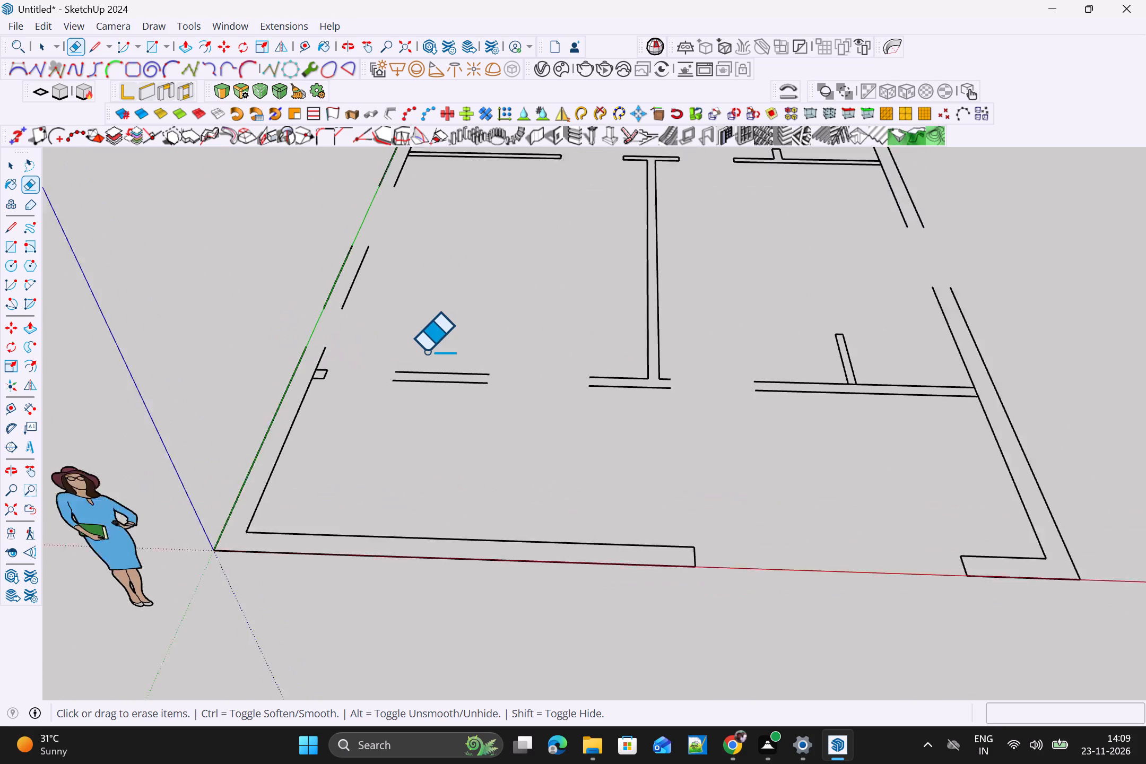
scroll(426, 351, "down", 5)
scroll(376, 354, "up", 5)
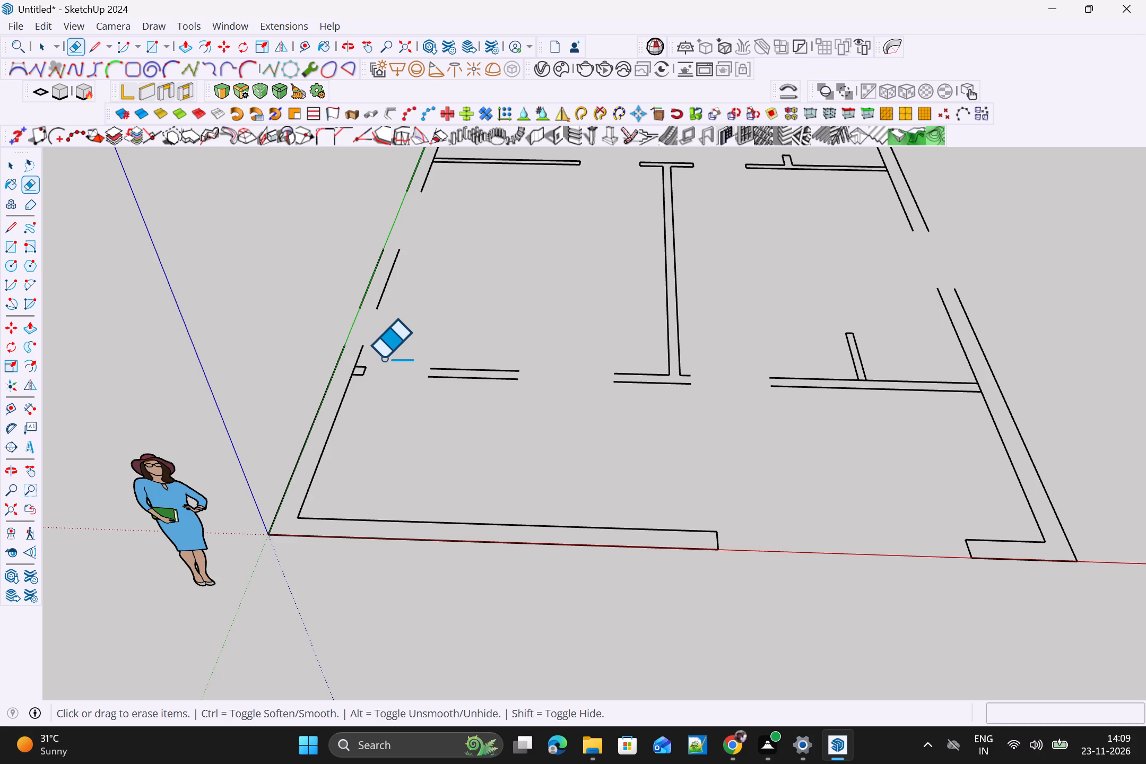
scroll(553, 331, "down", 6)
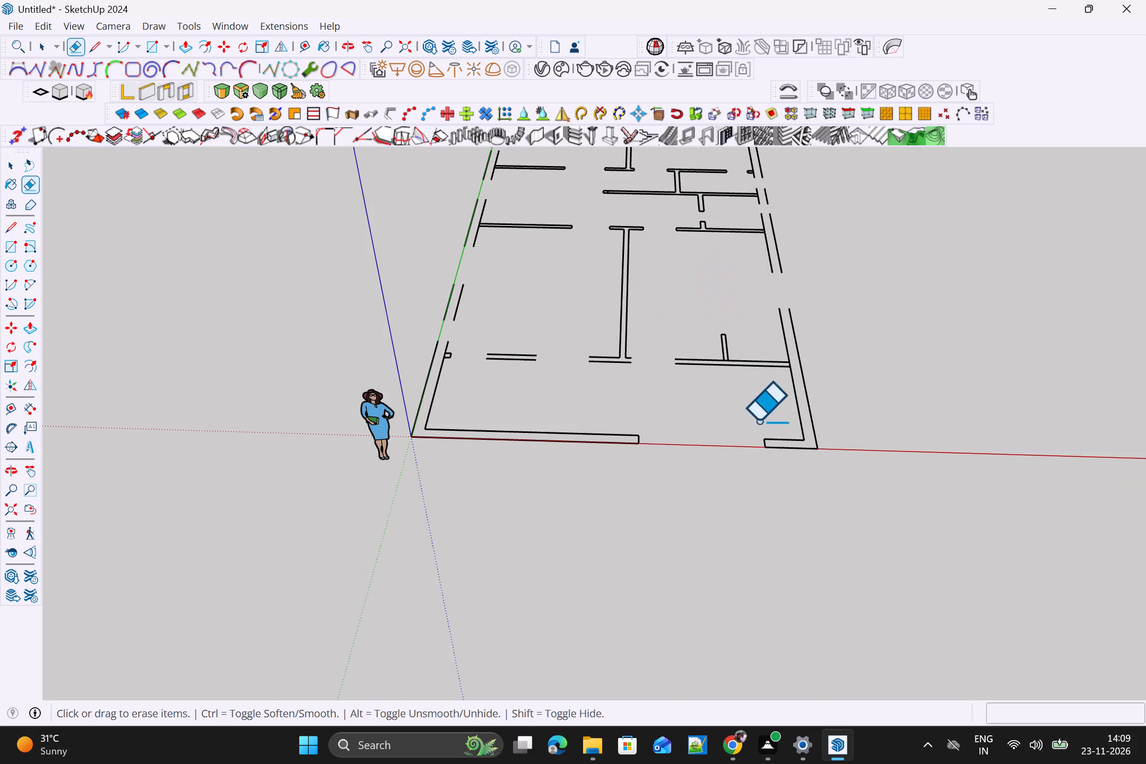
scroll(584, 249, "down", 4)
middle_click_drag(574, 273, 584, 439)
scroll(622, 273, "down", 7)
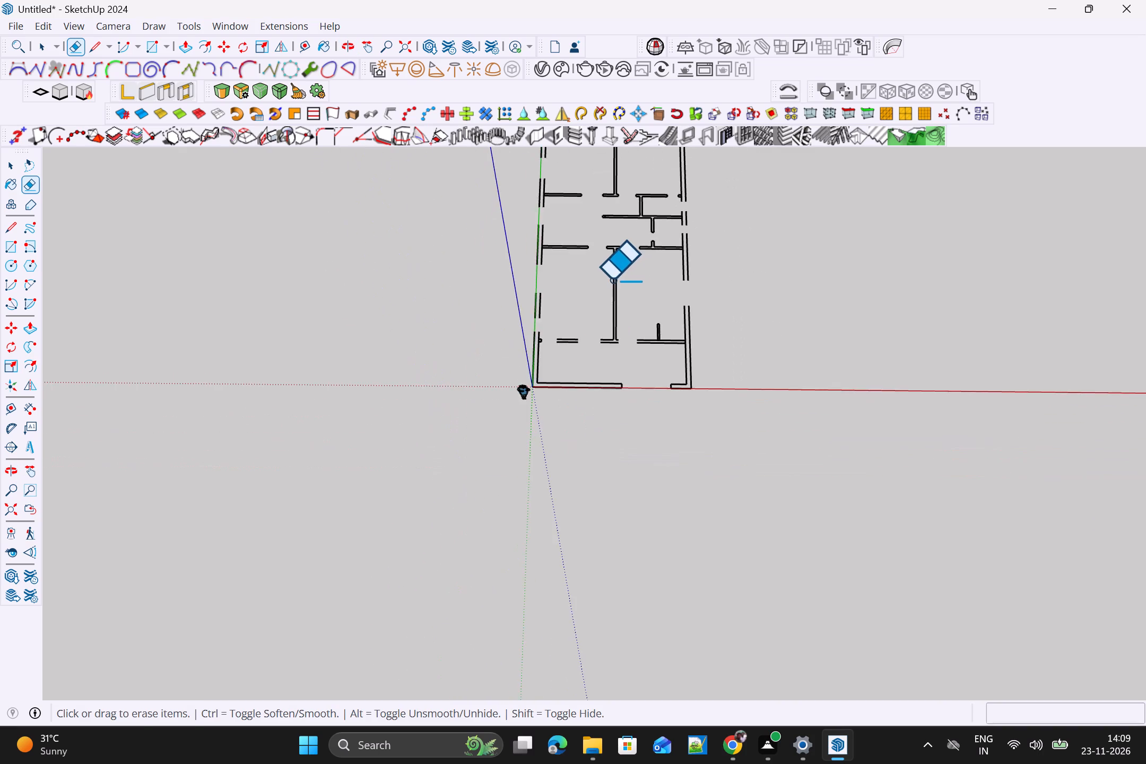
scroll(611, 280, "down", 1)
Erase the extra short line inside the free end of the long partition between the bathrooms.
scroll(619, 229, "up", 3)
scroll(576, 204, "up", 10)
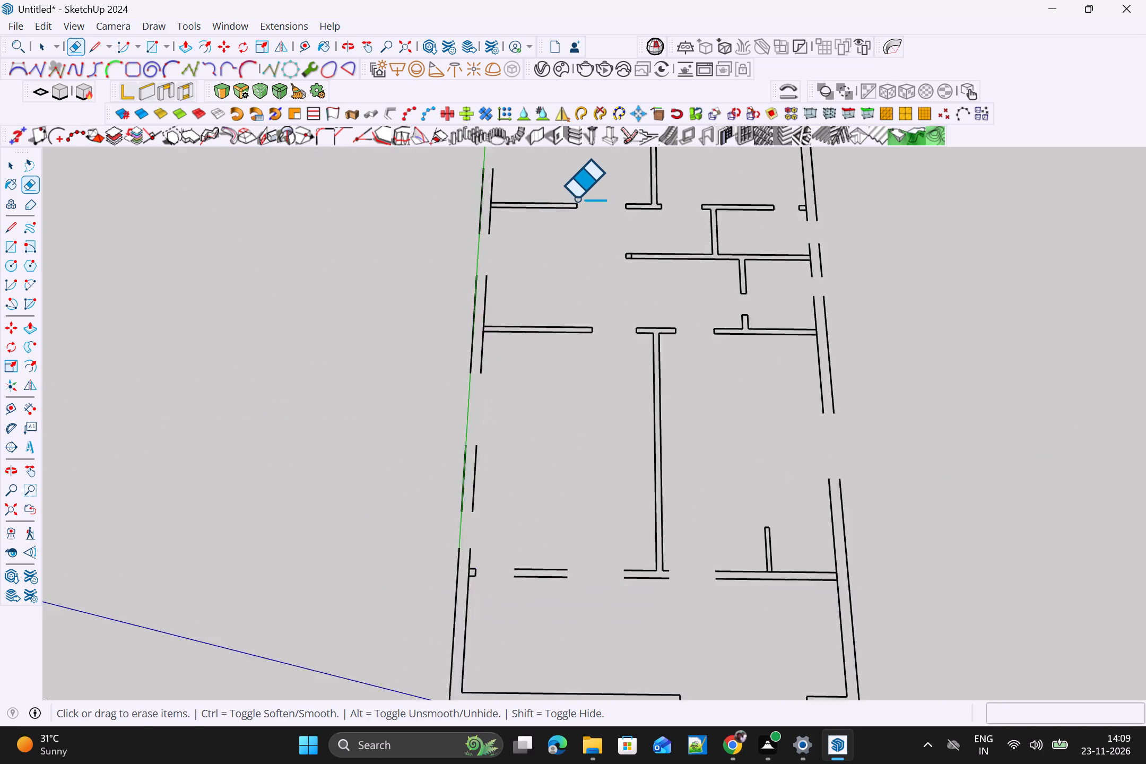
scroll(576, 198, "up", 1)
scroll(681, 289, "up", 11)
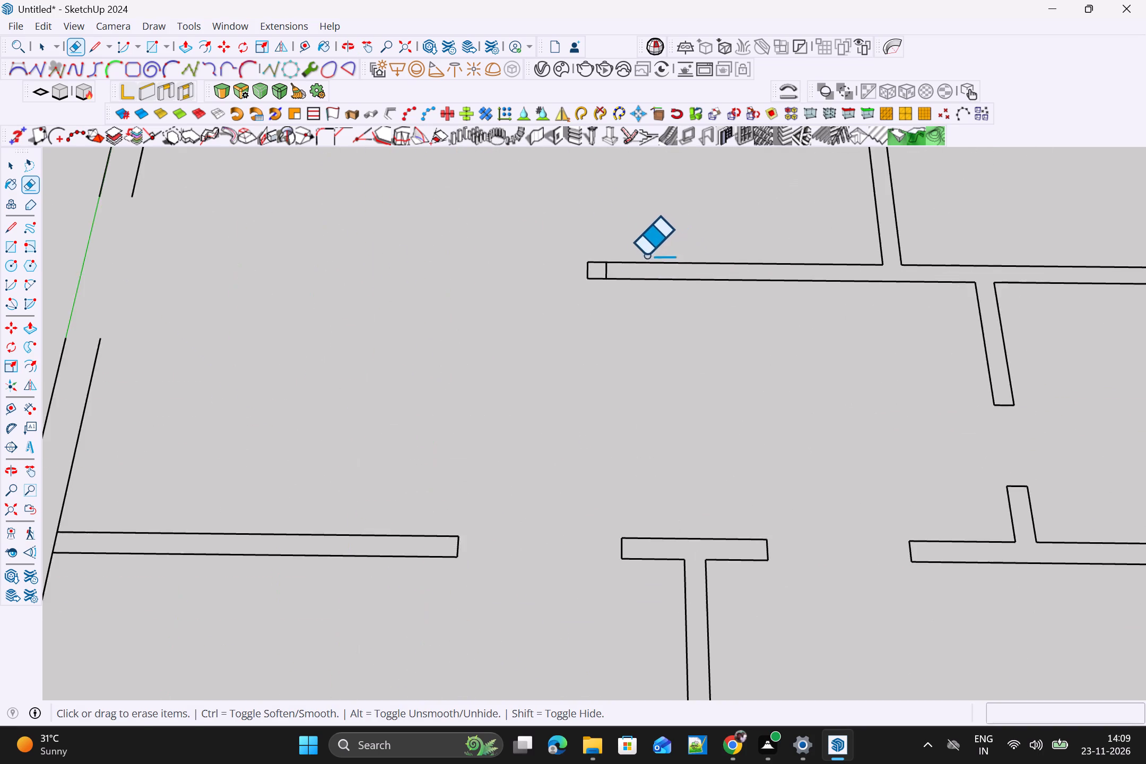
scroll(645, 255, "up", 4)
left_click_drag(594, 279, 575, 281)
scroll(626, 288, "down", 12)
scroll(826, 344, "down", 4)
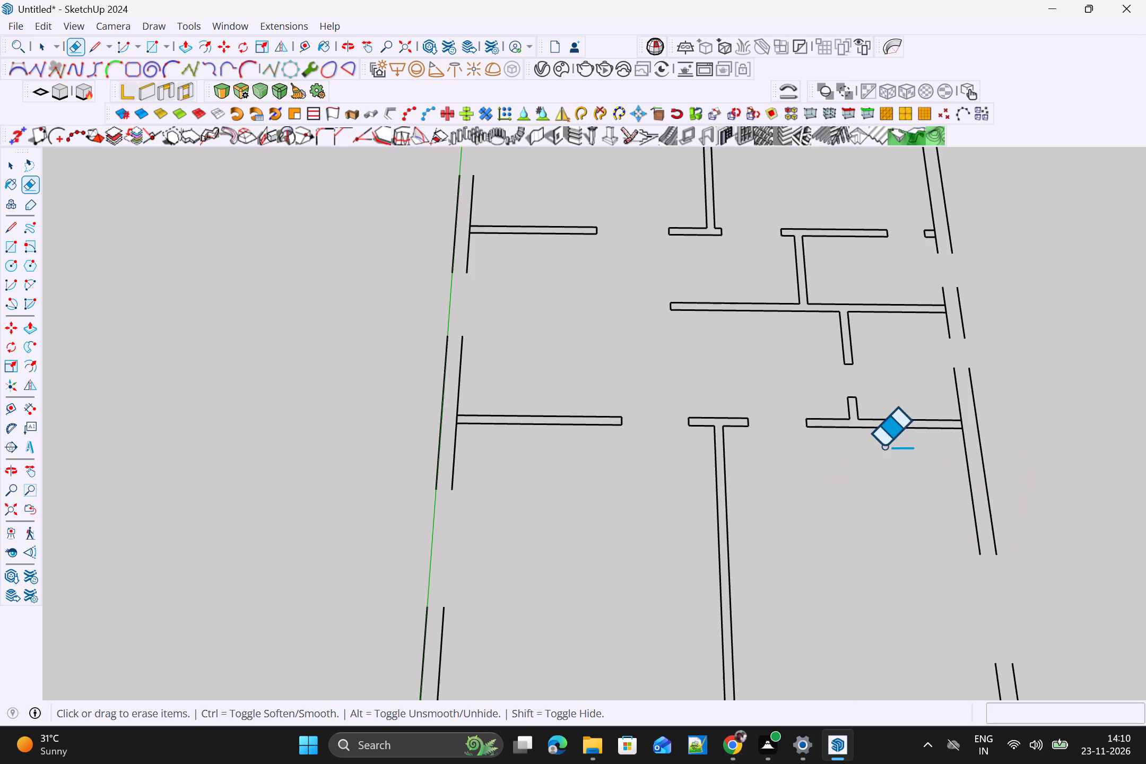
Bridge the second gap from the rear in the green-axis side wall, drawing its inner and outer wall lines.
scroll(893, 442, "down", 3)
scroll(917, 311, "down", 5)
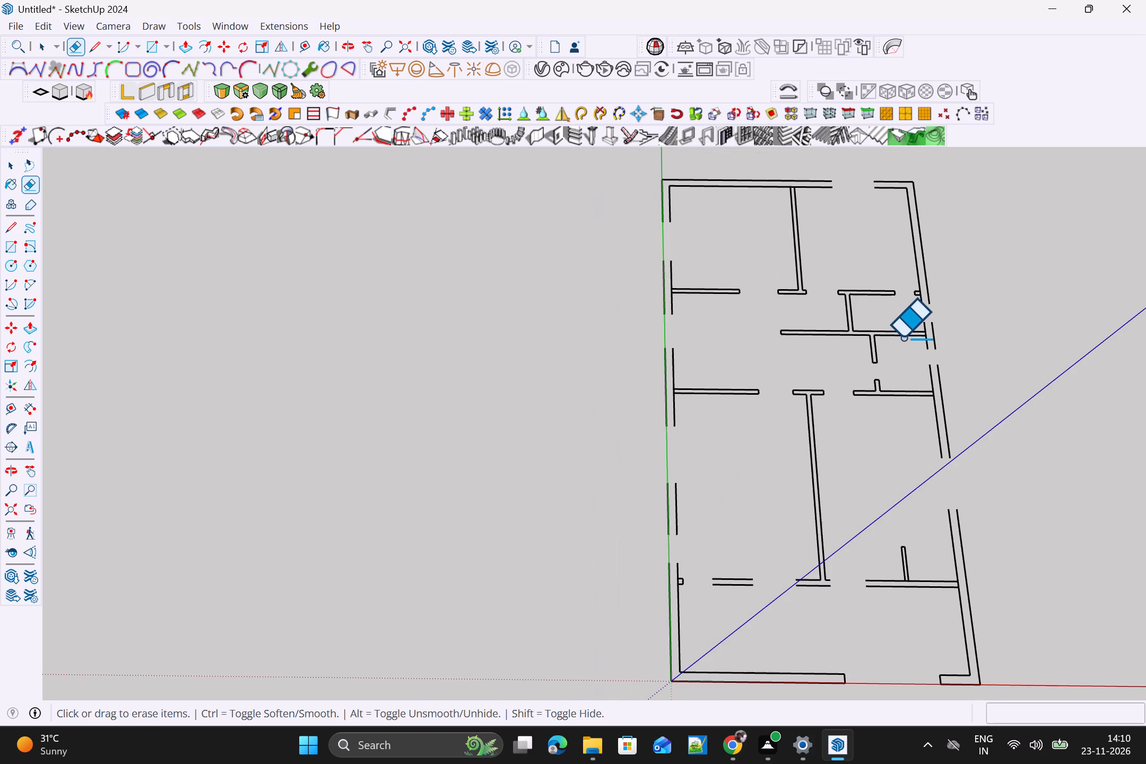
key("space")
type("L")
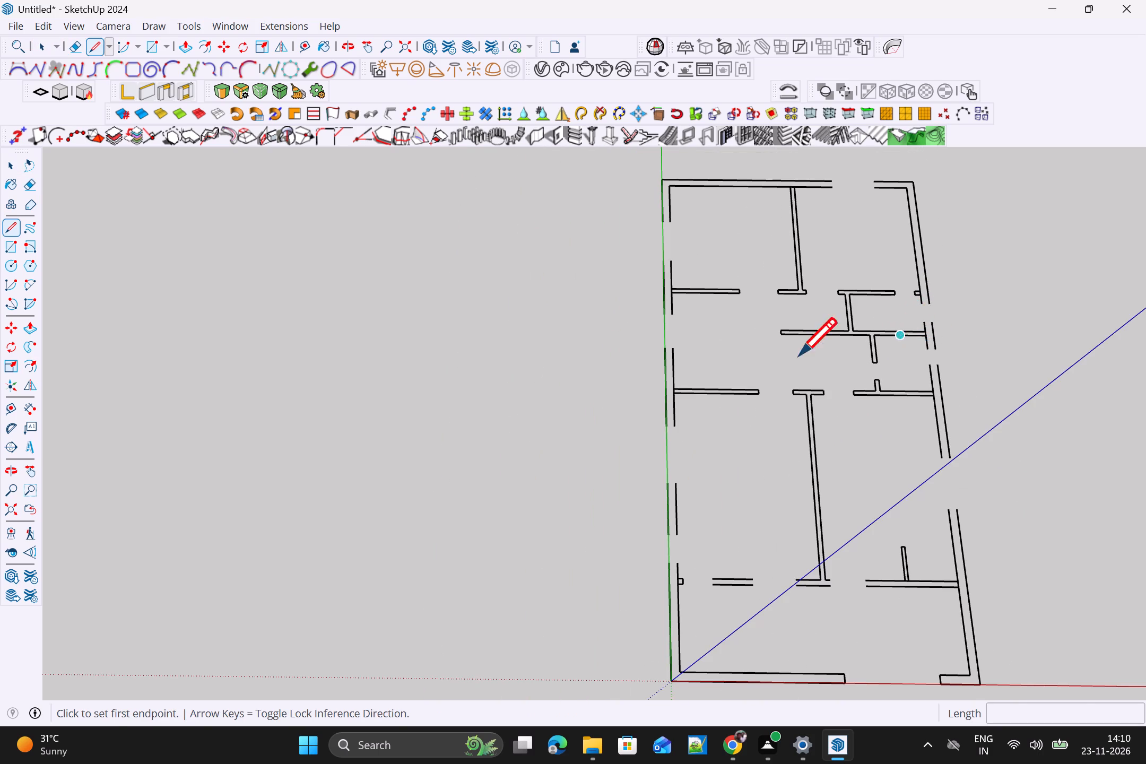
scroll(596, 355, "up", 3)
scroll(701, 363, "up", 5)
left_click(694, 341)
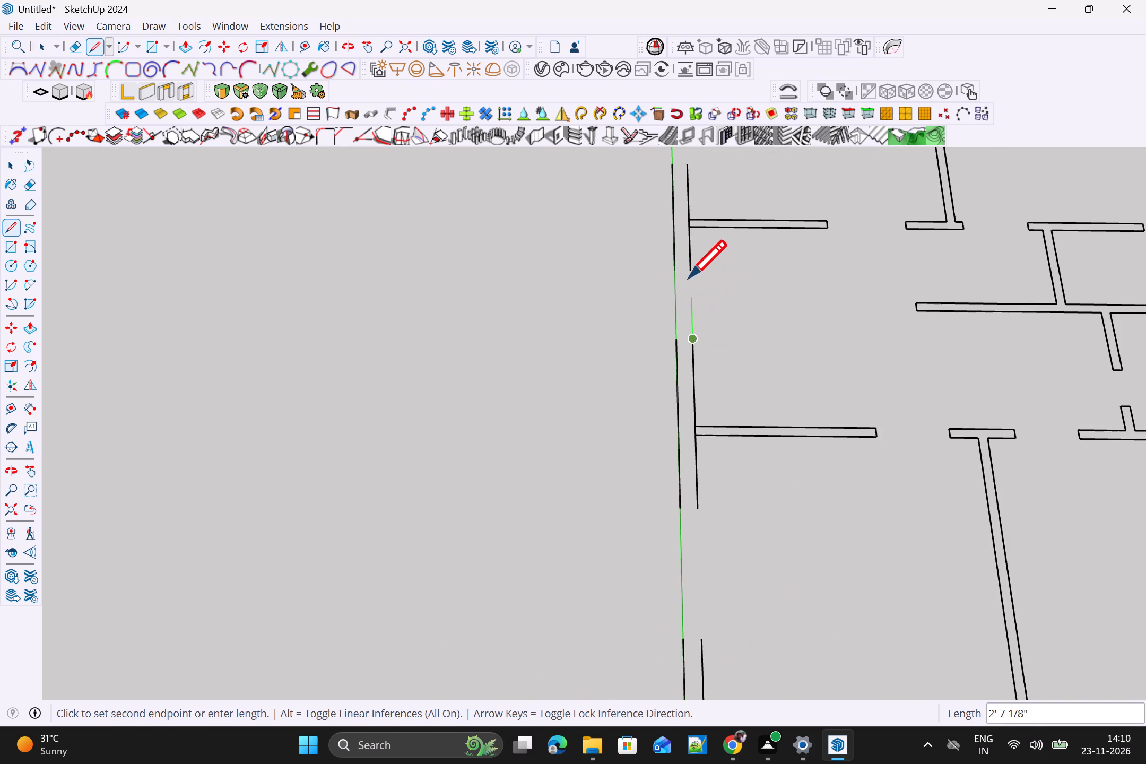
left_click(692, 271)
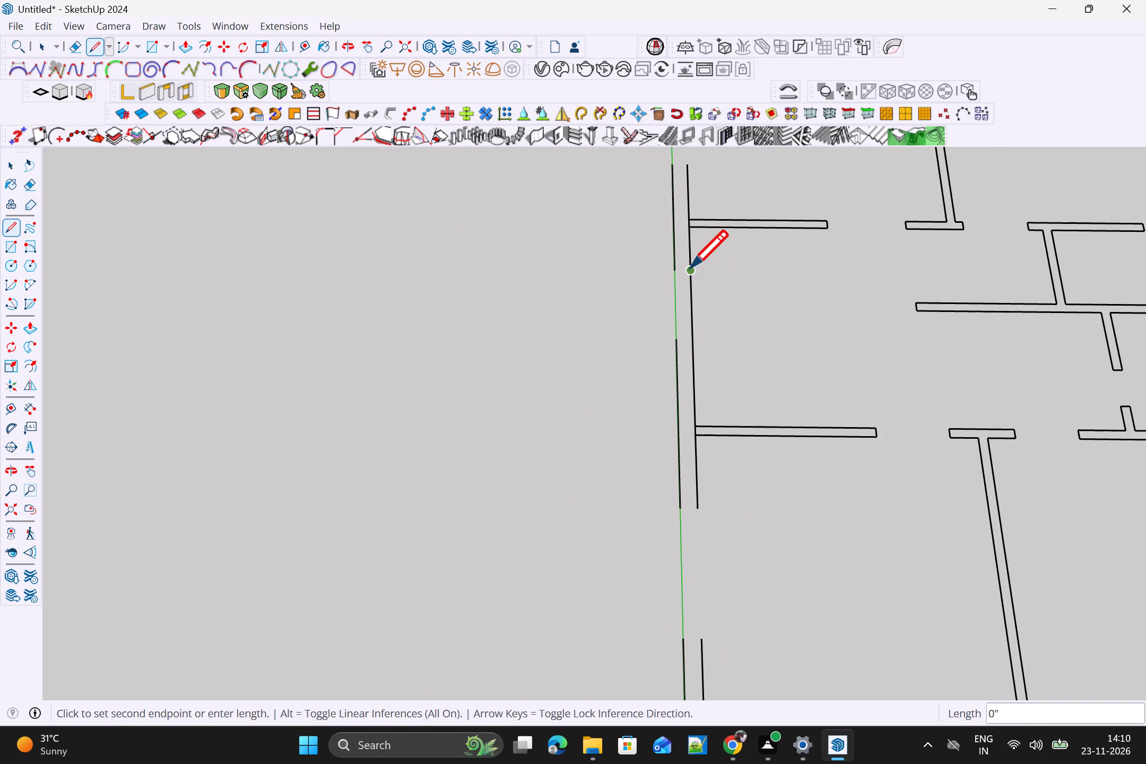
key("space")
key("l")
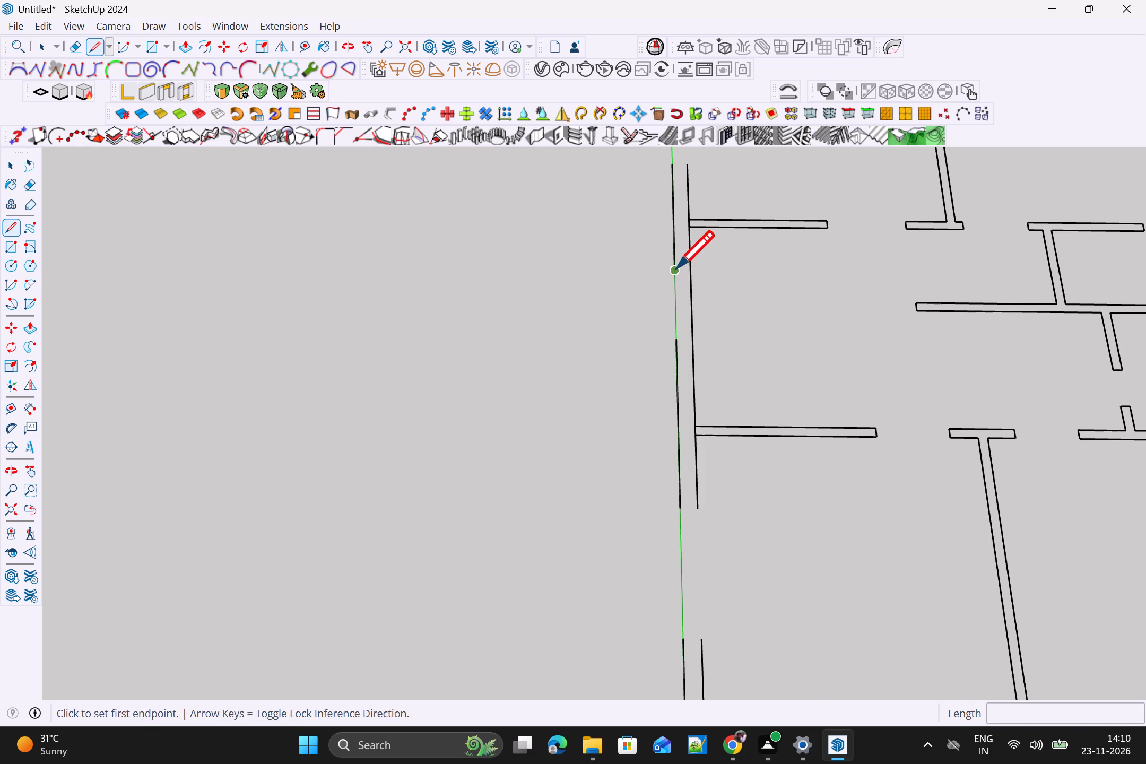
left_click(676, 268)
left_click(678, 336)
key("space")
Bridge the roughly 5' 5 1/2" gap in front of it in the green-axis side wall with inner and outer lines.
scroll(665, 335, "down", 4)
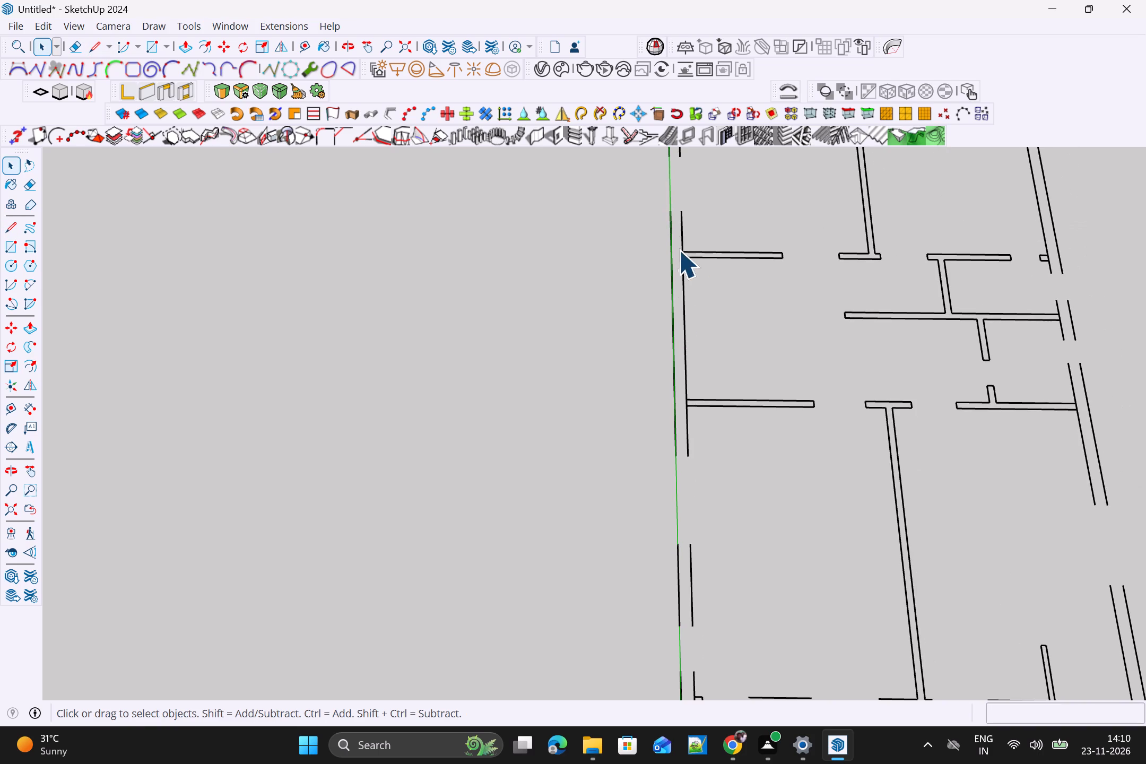
type("KL")
scroll(683, 202, "up", 3)
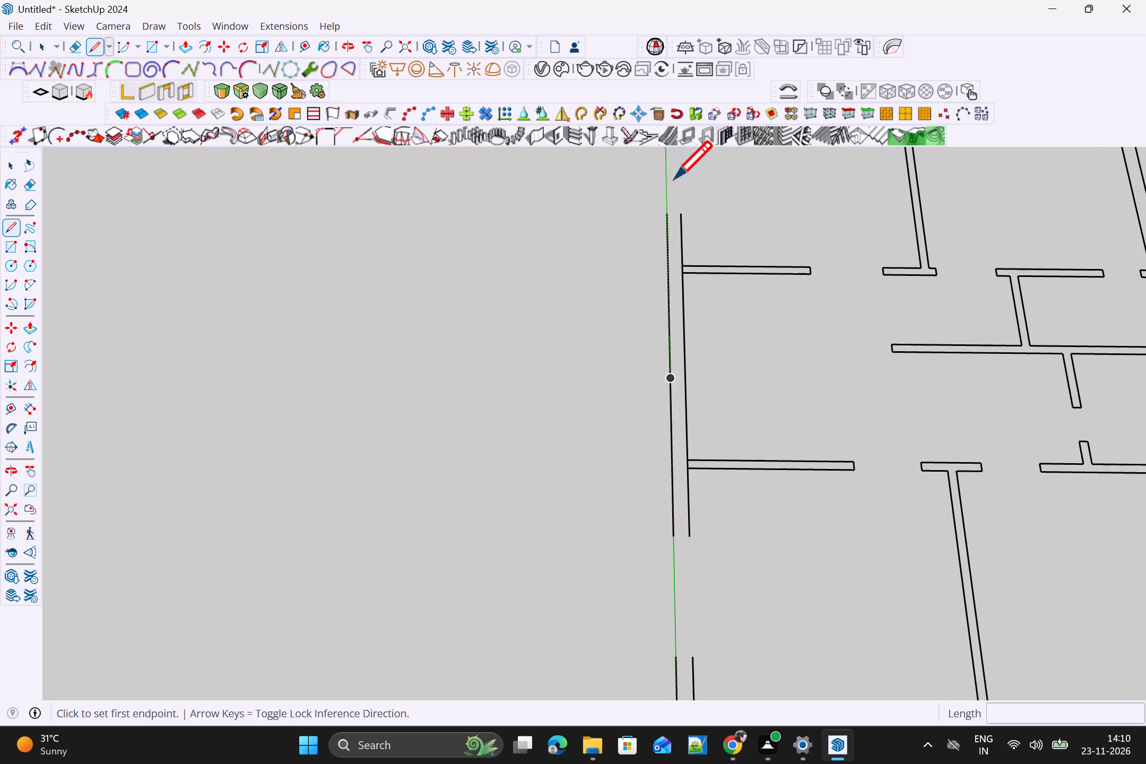
scroll(678, 227, "down", 6)
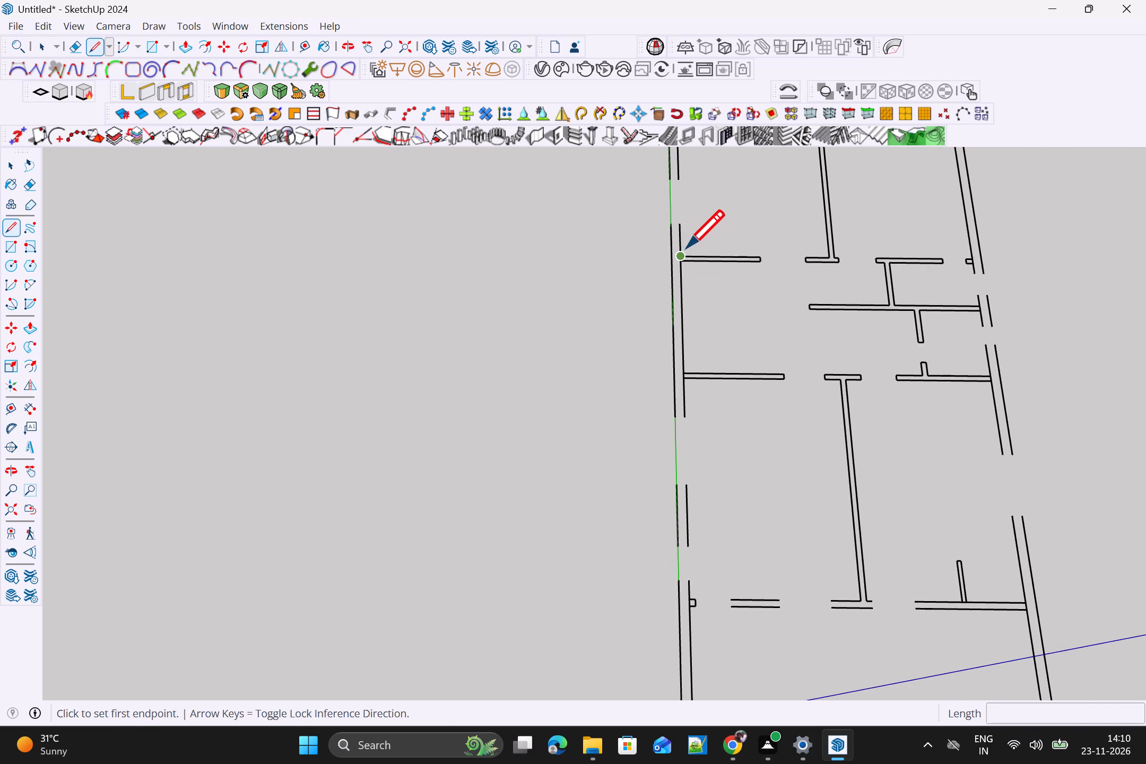
left_click(689, 414)
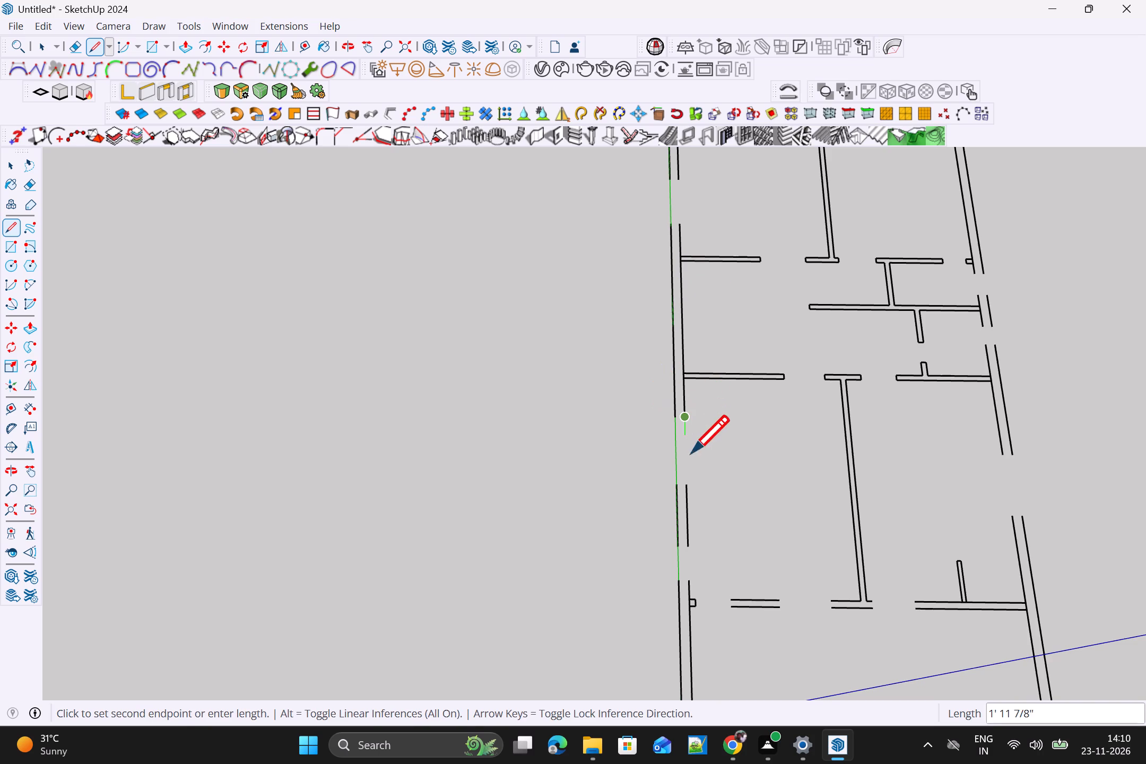
left_click(691, 483)
key("space")
key("l")
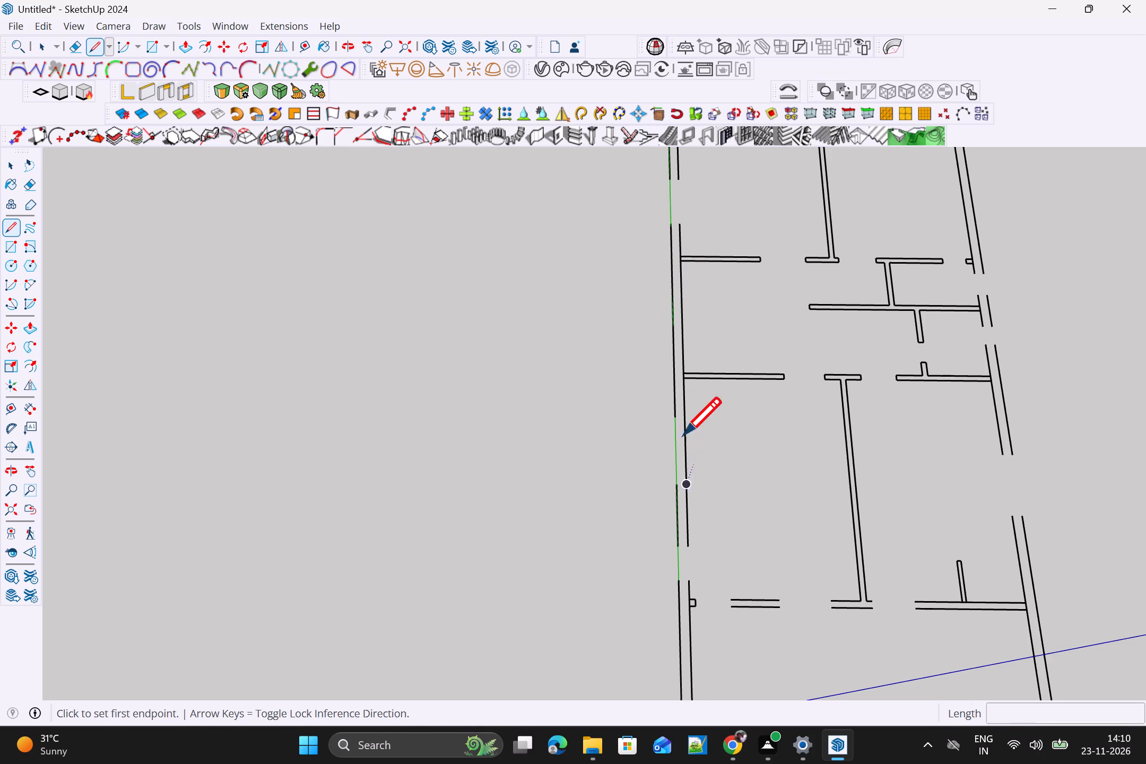
left_click(673, 417)
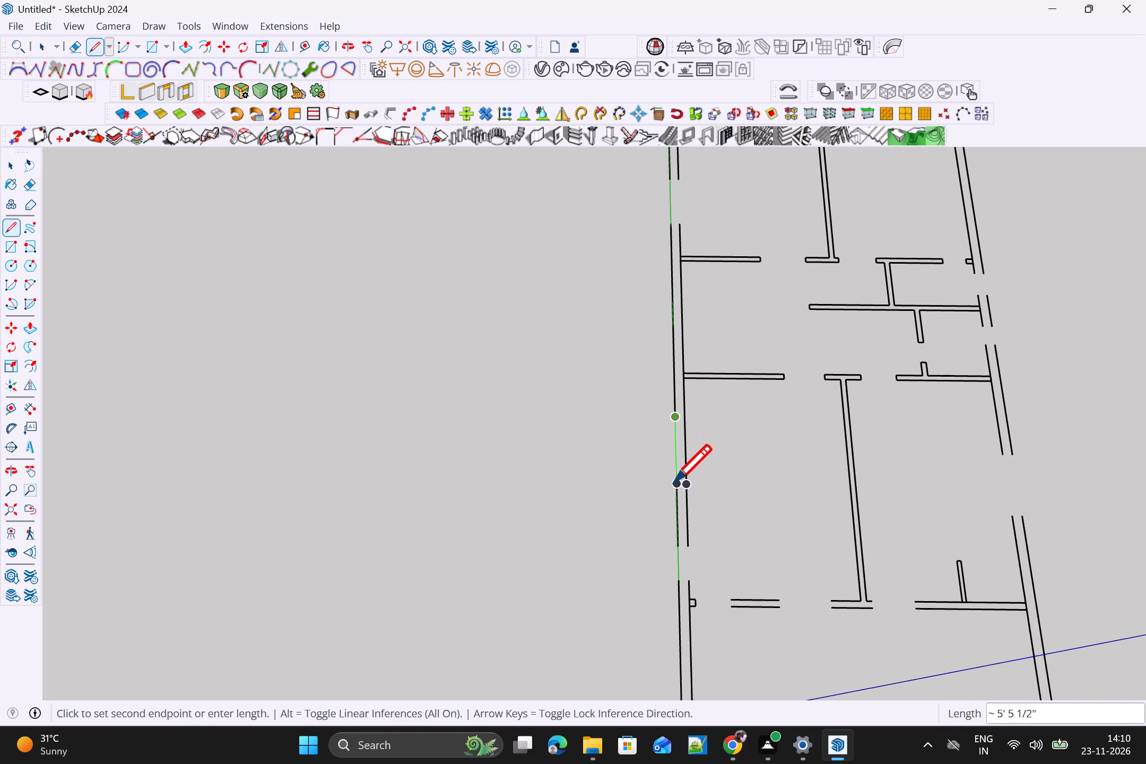
left_click(673, 483)
Bridge the foremost gap, about 2' 5" long, in the green-axis side wall with inner and outer wall lines.
key("space")
key("l")
scroll(691, 549, "up", 3)
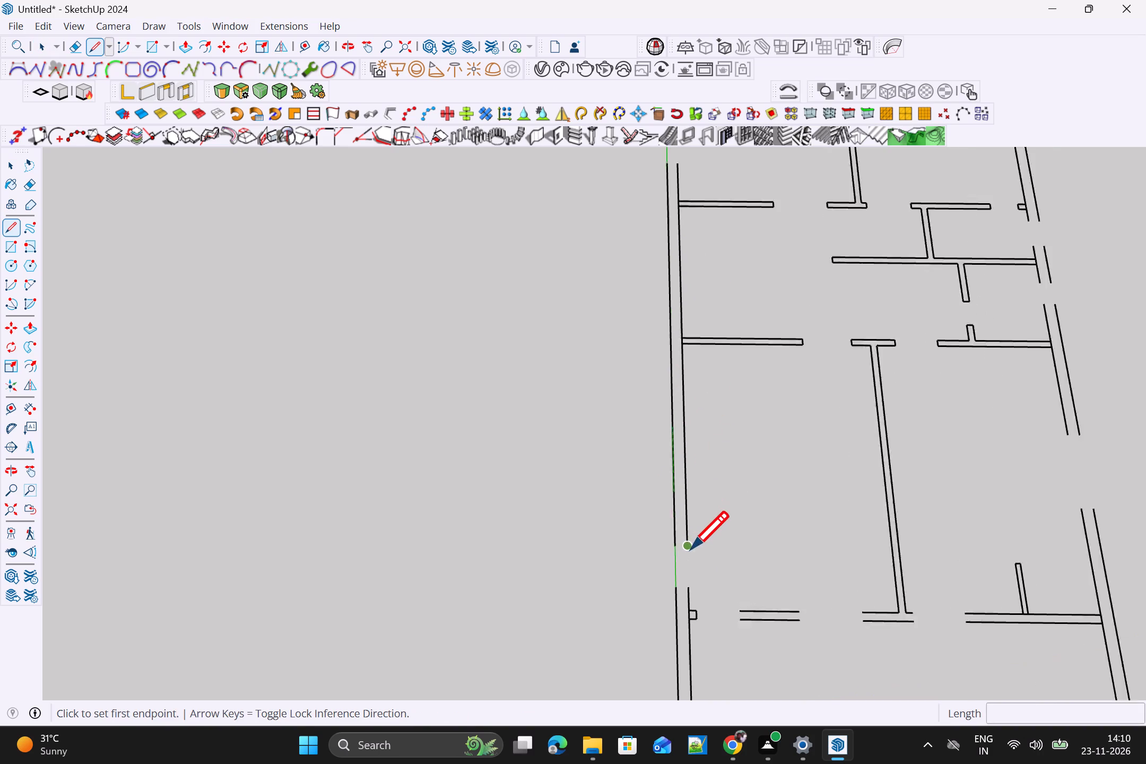
scroll(691, 549, "up", 1)
left_click(688, 544)
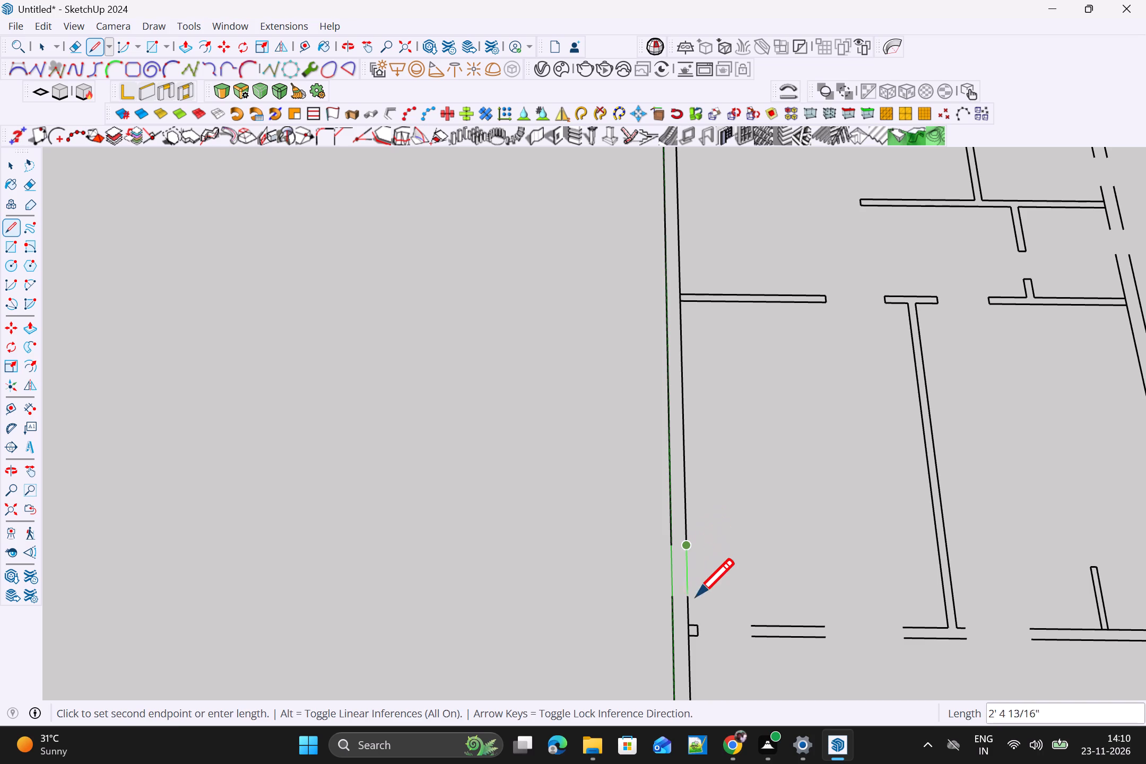
left_click(690, 595)
key("space")
key("l")
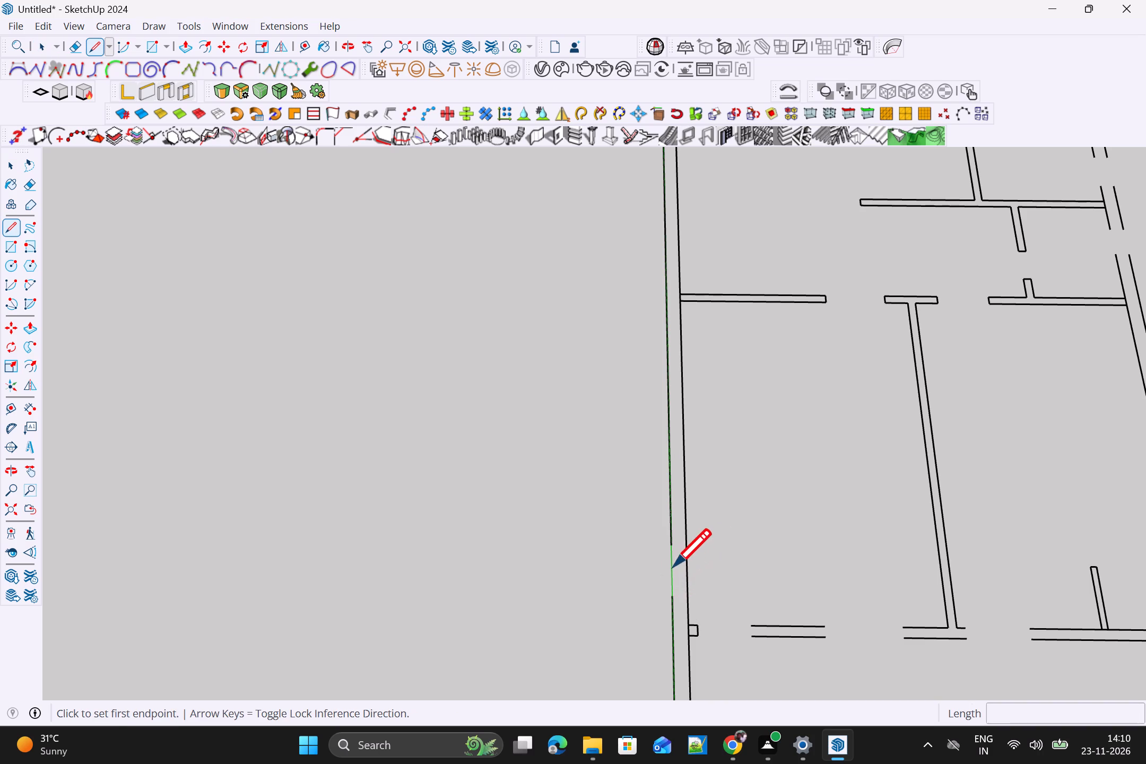
left_click(672, 542)
left_click(670, 596)
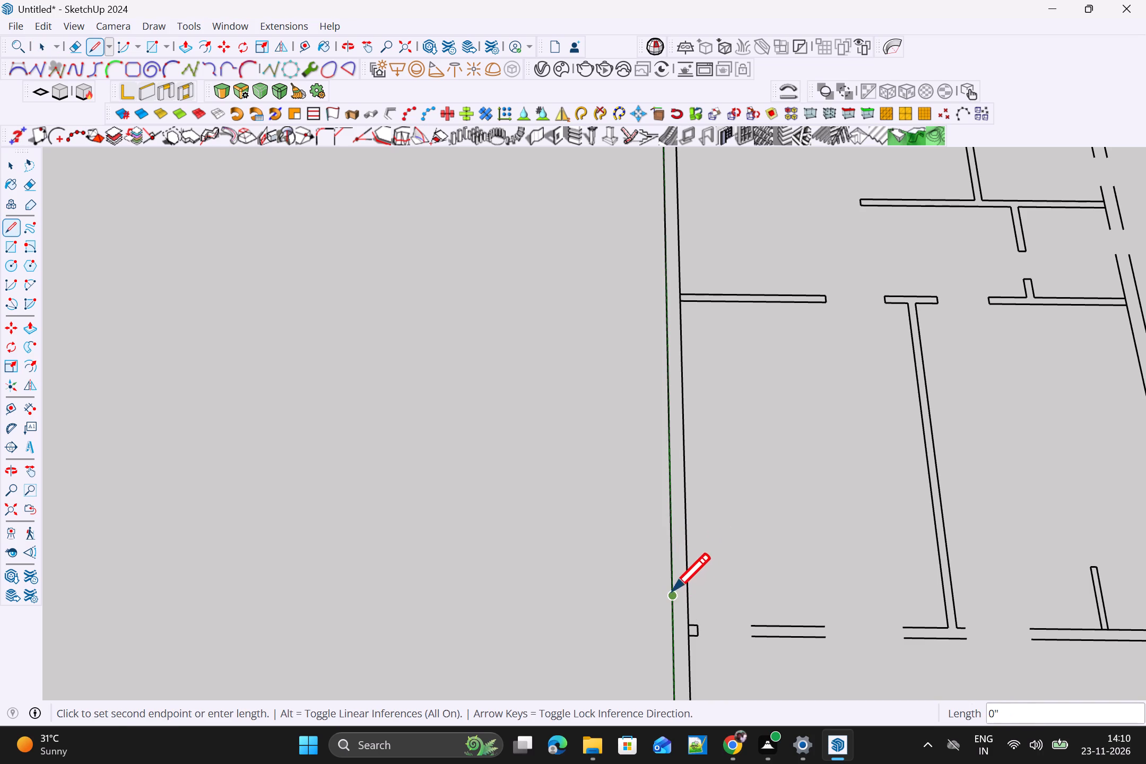
scroll(676, 601, "down", 9)
key("space")
Extend both lines of the front cross wall about 3' to the small stub on the green-axis side wall.
scroll(736, 616, "up", 9)
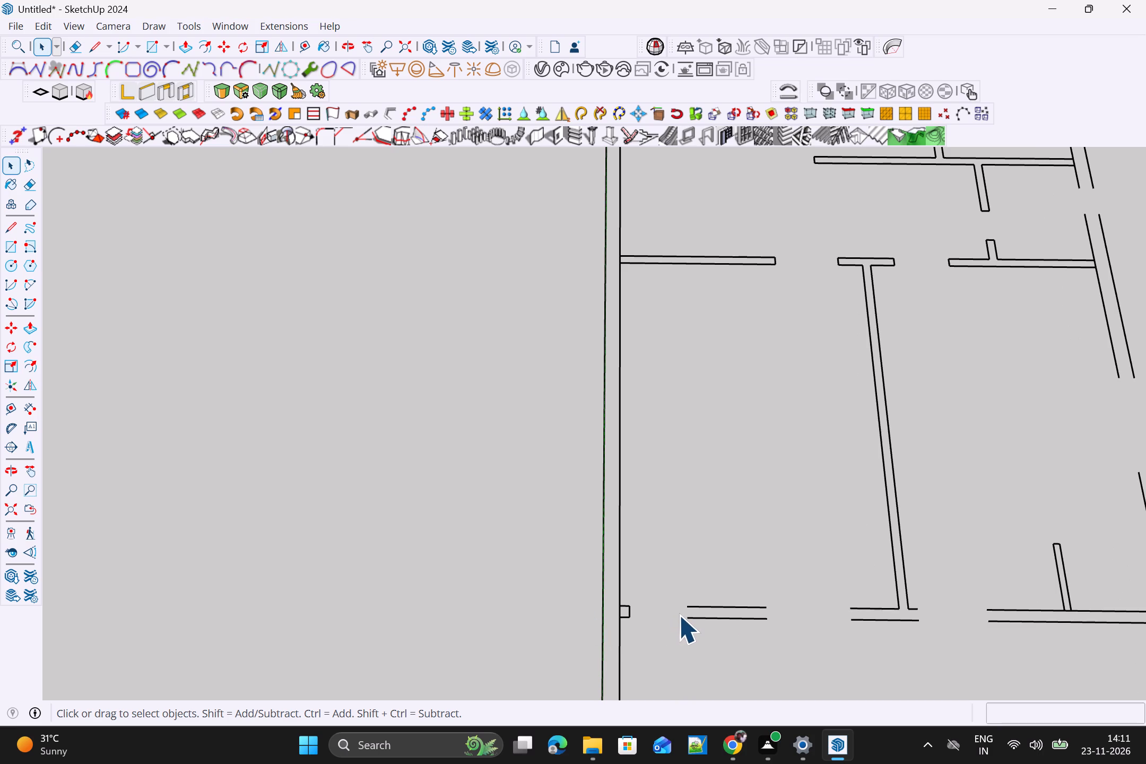
scroll(682, 615, "down", 4)
scroll(680, 617, "up", 9)
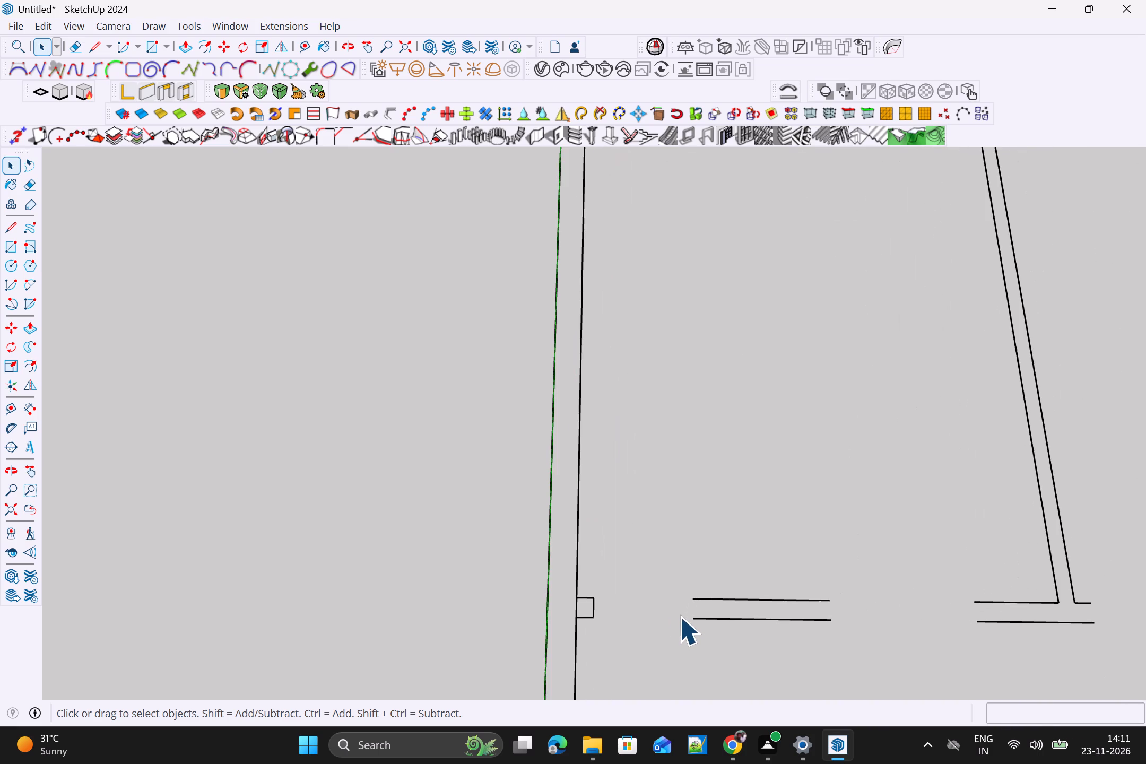
key("l")
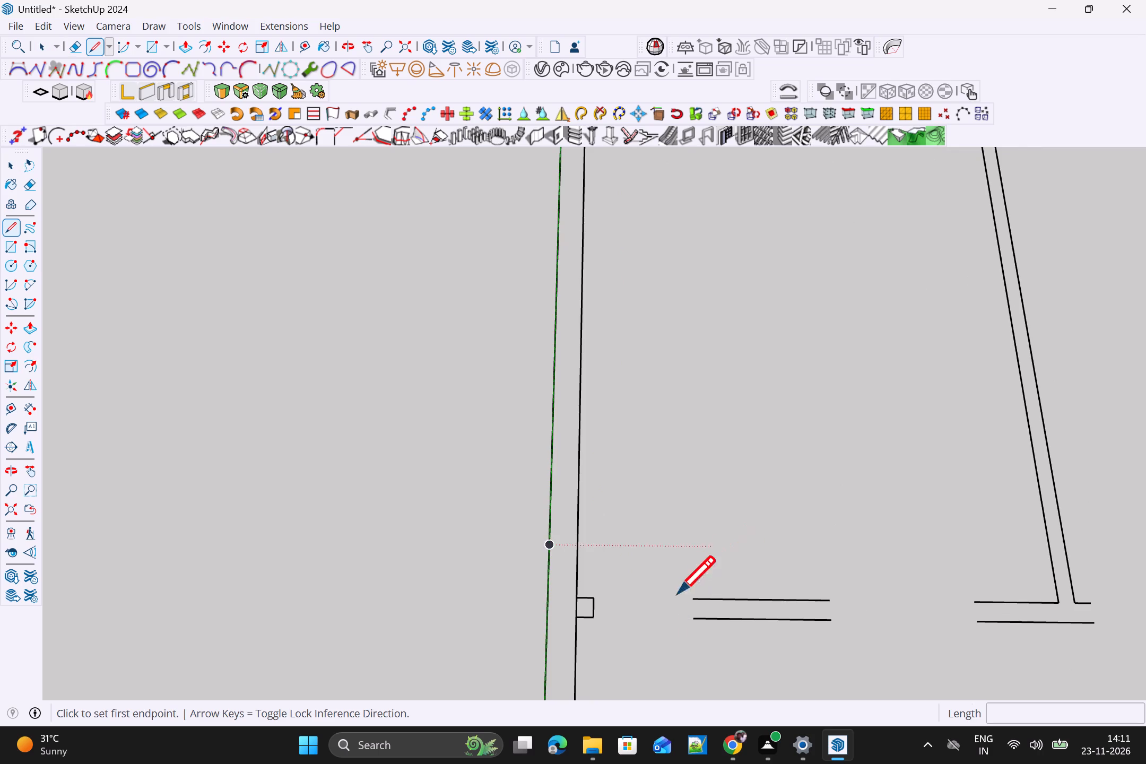
scroll(678, 598, "up", 3)
left_click(694, 602)
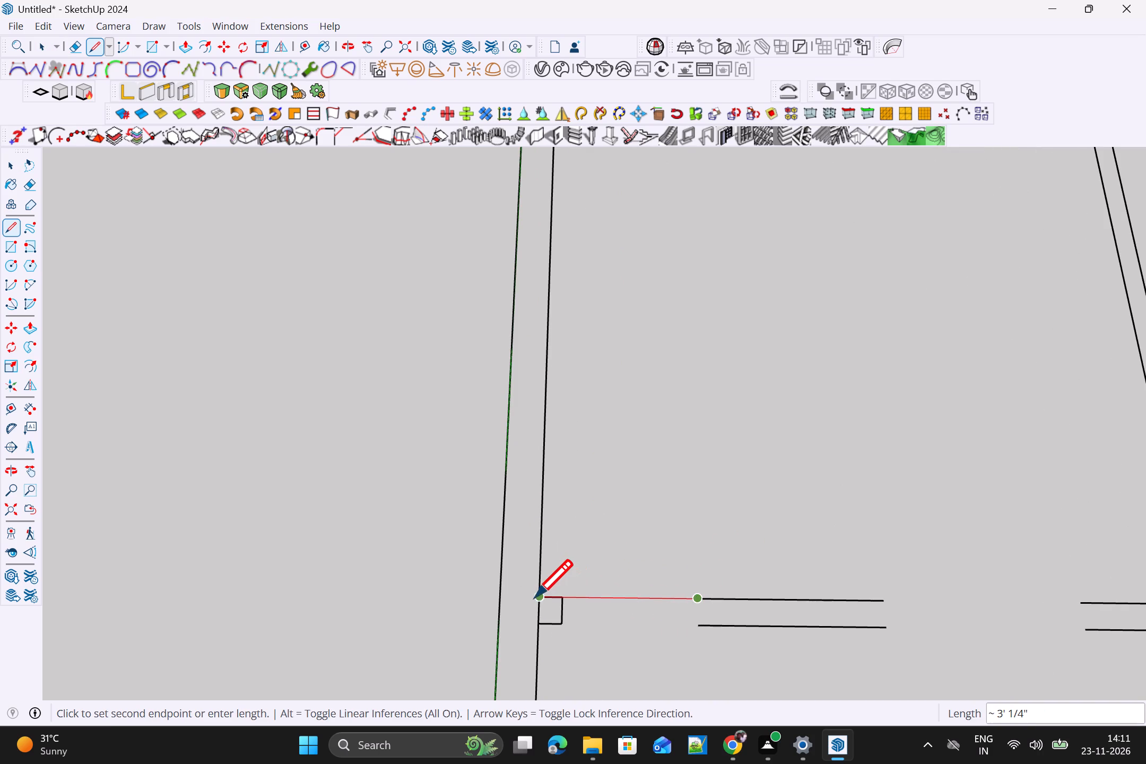
left_click(538, 597)
key("space")
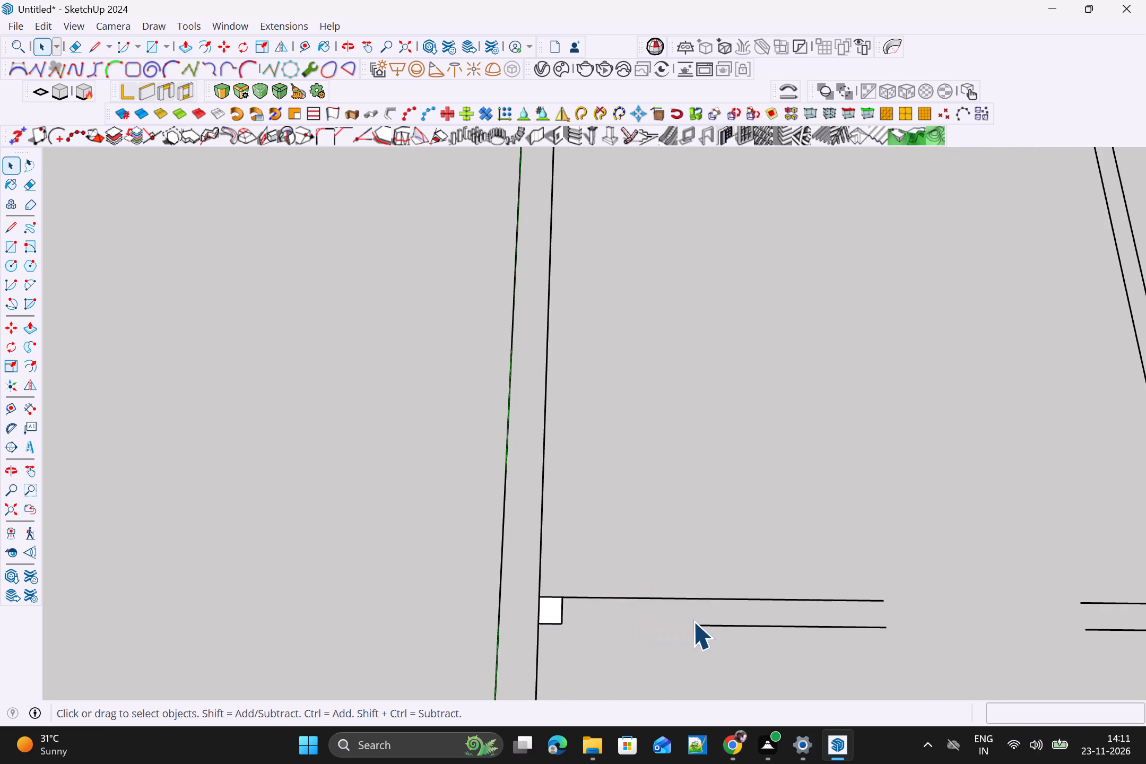
key("l")
left_click(705, 626)
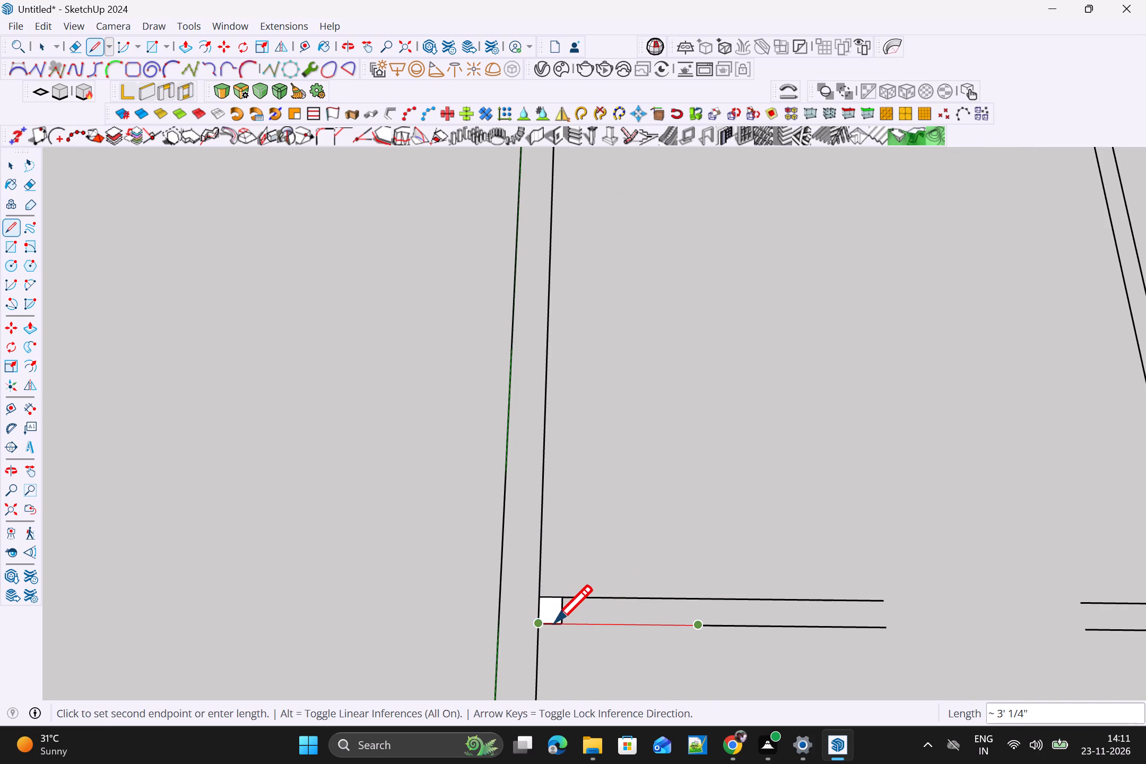
left_click(565, 623)
key("space")
Erase the stub's leftover end line inside the extended front cross wall.
scroll(839, 625, "down", 4)
scroll(893, 635, "down", 3)
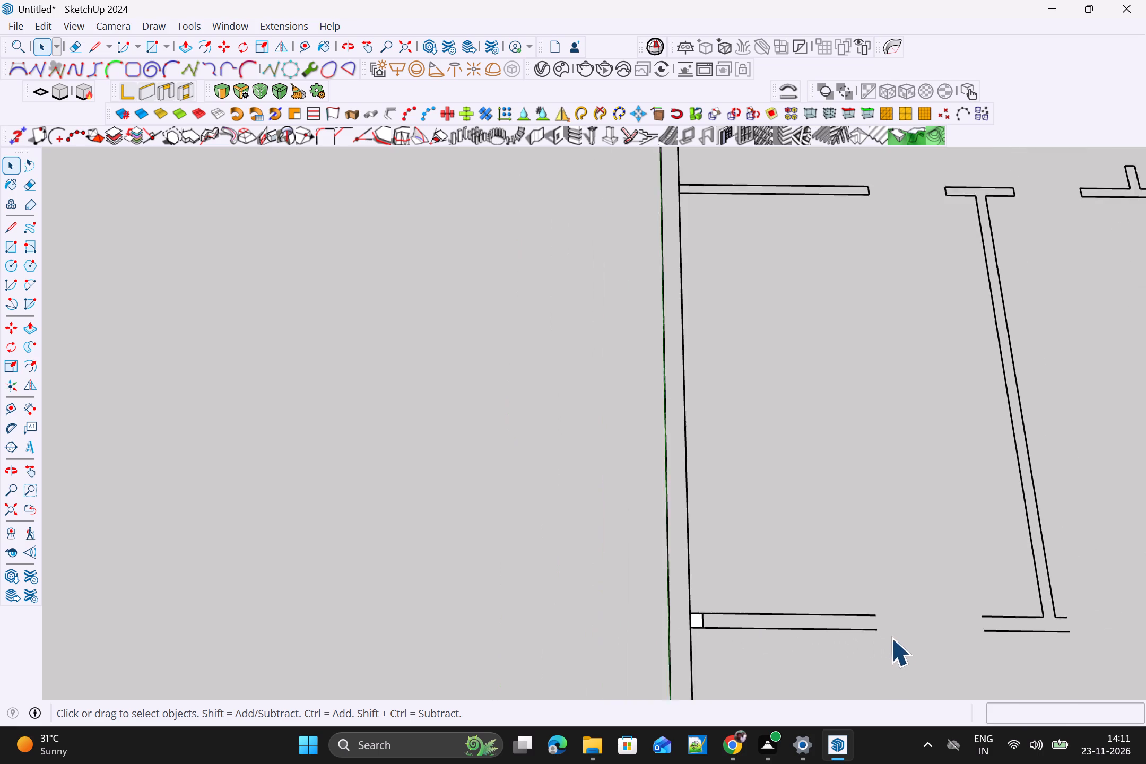
scroll(891, 638, "down", 1)
scroll(730, 622, "up", 7)
key("e")
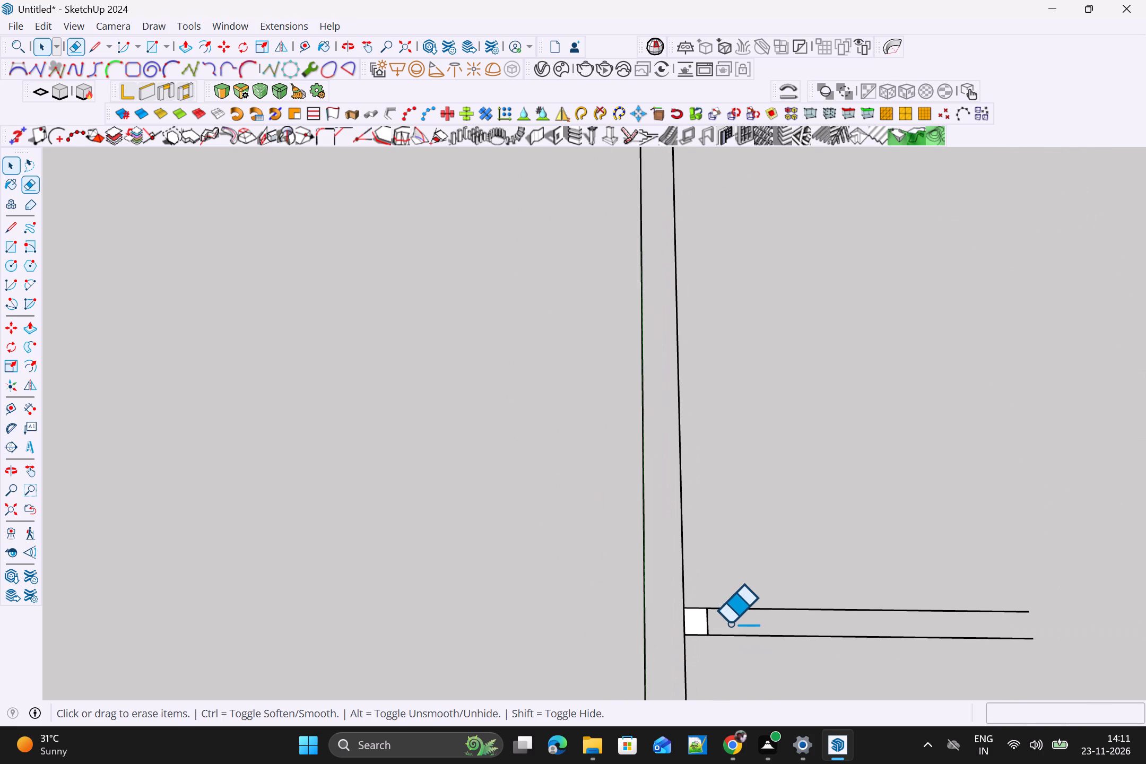
scroll(723, 624, "up", 5)
left_click_drag(717, 624, 685, 626)
scroll(713, 636, "down", 11)
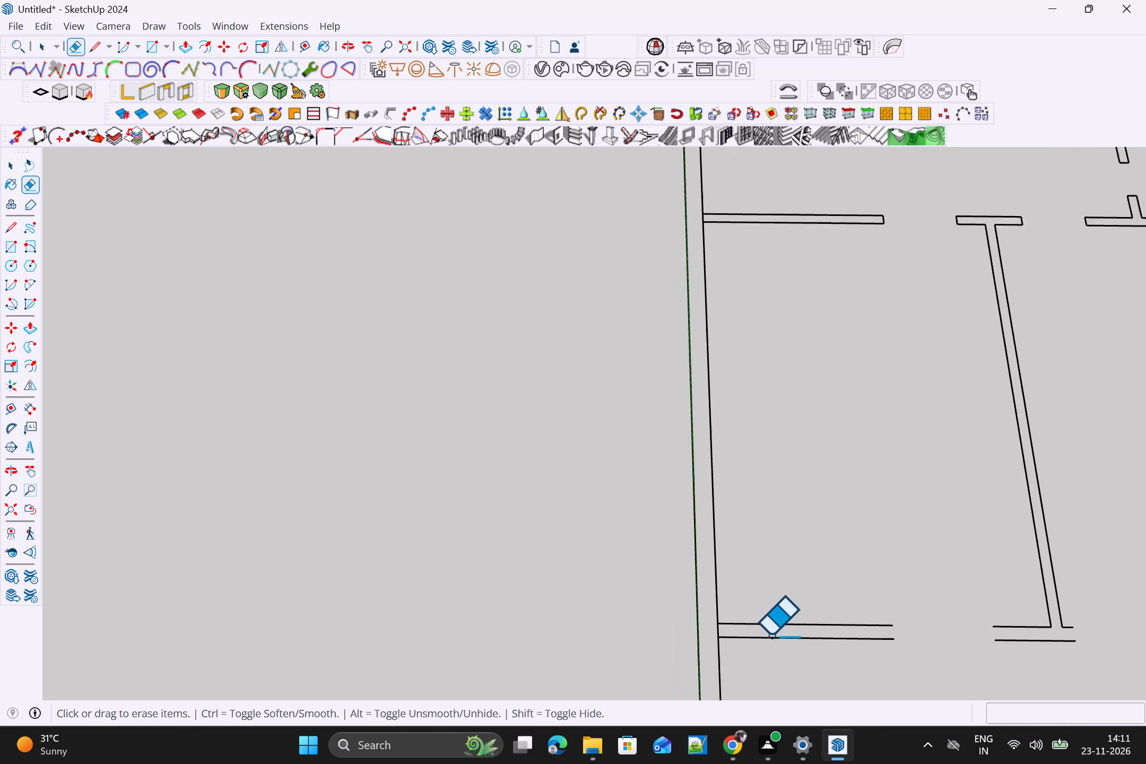
scroll(770, 635, "down", 6)
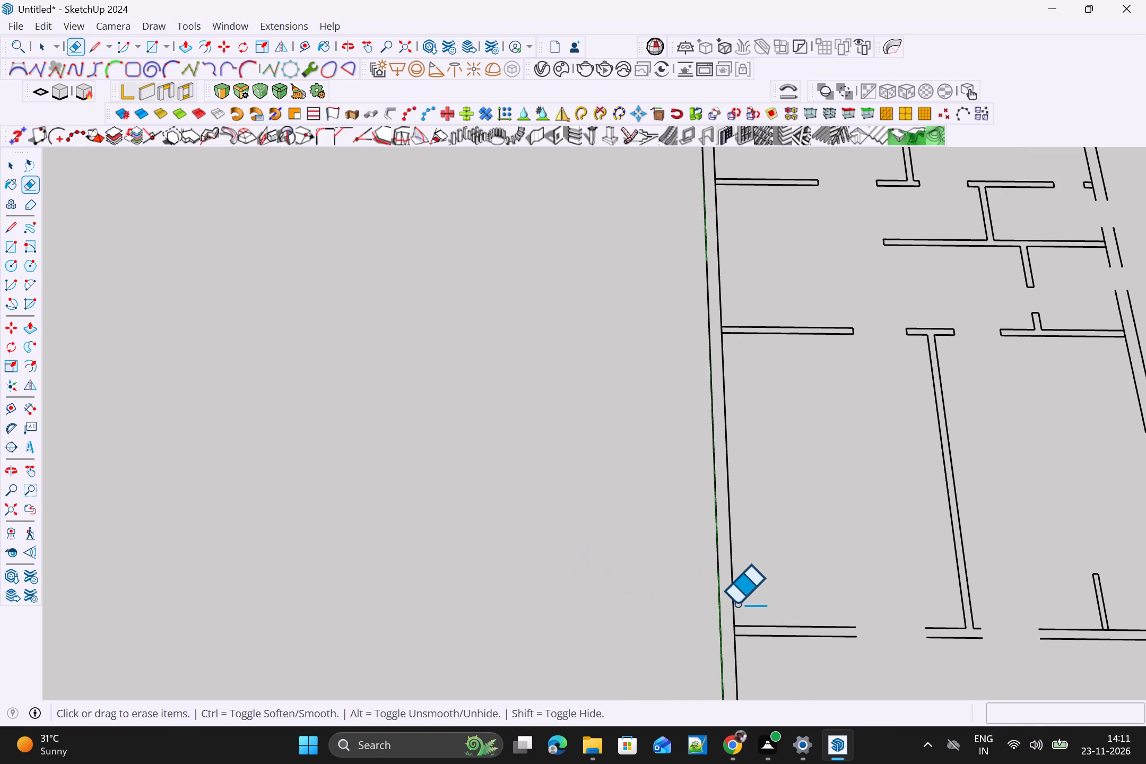
Close the front cross wall's open ends on both sides of the door opening nearest the green axis with 6" lines.
key("l")
scroll(877, 626, "up", 4)
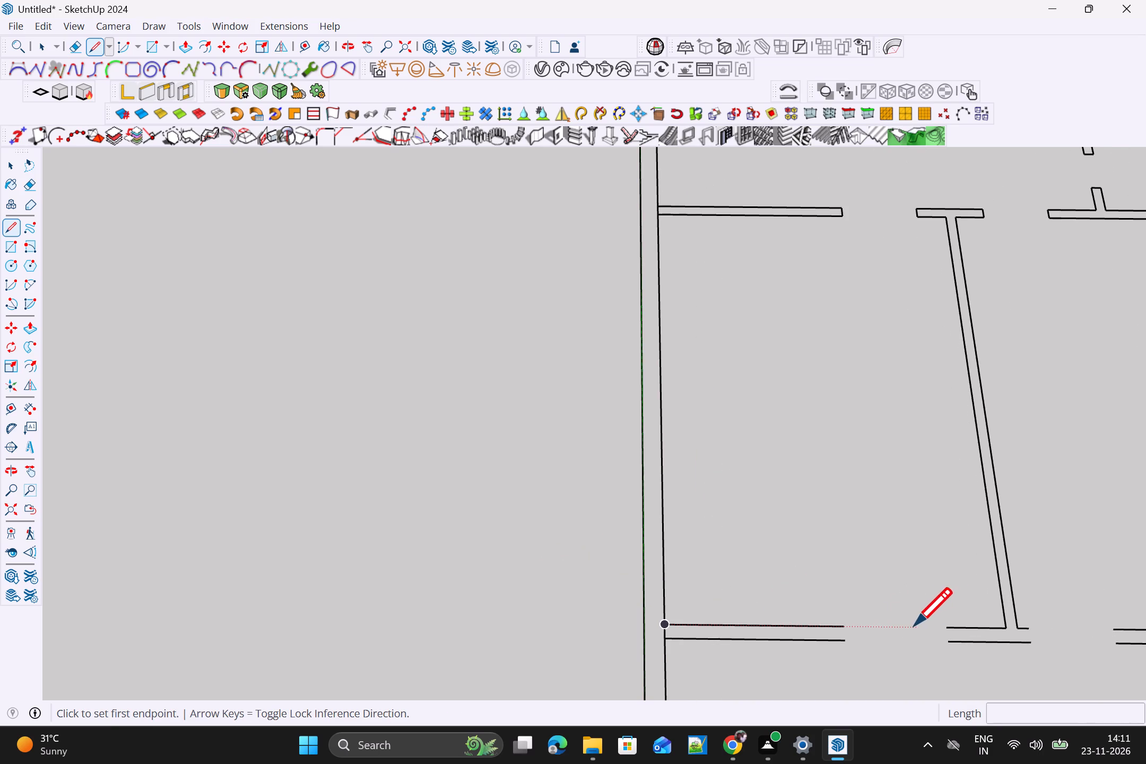
left_click(844, 625)
left_click(845, 636)
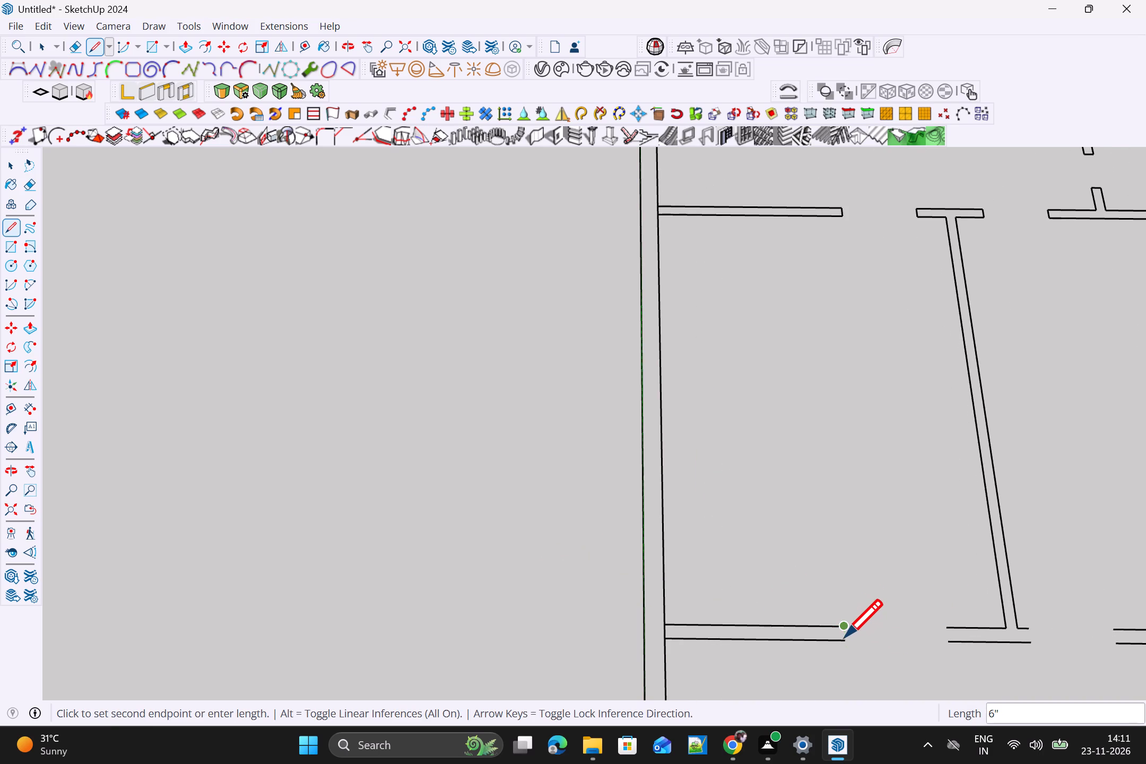
left_click(847, 637)
left_click(944, 631)
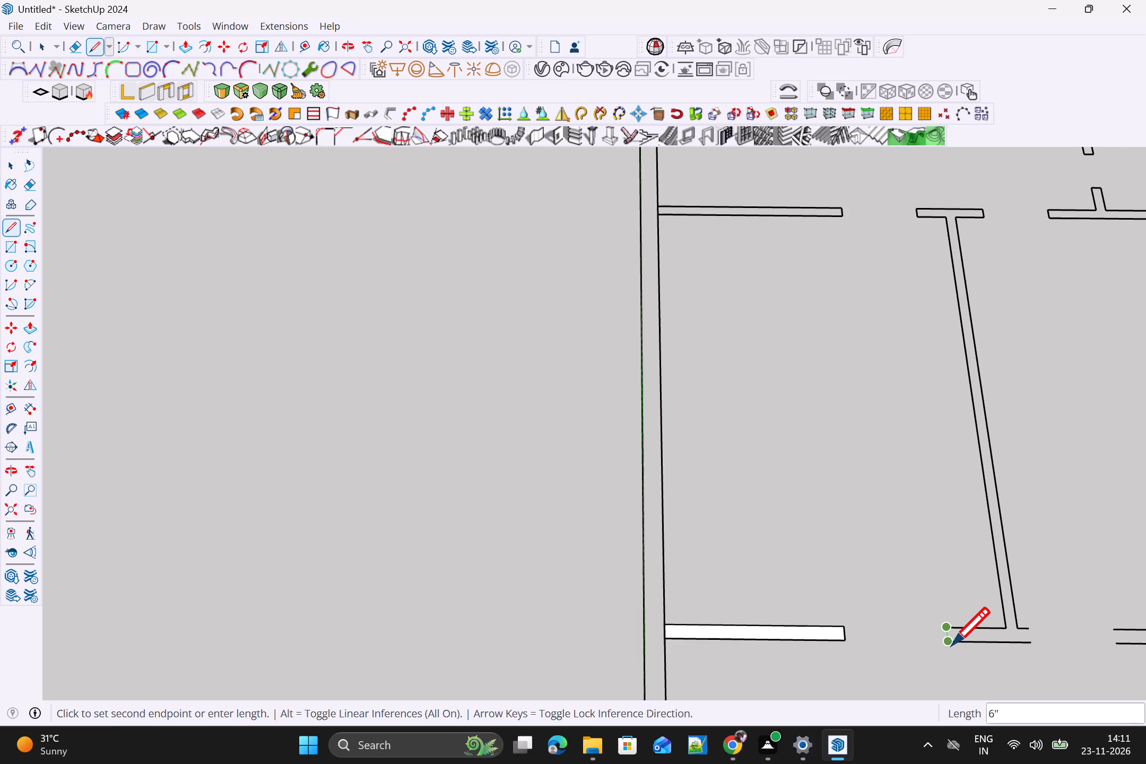
left_click(949, 645)
key("space")
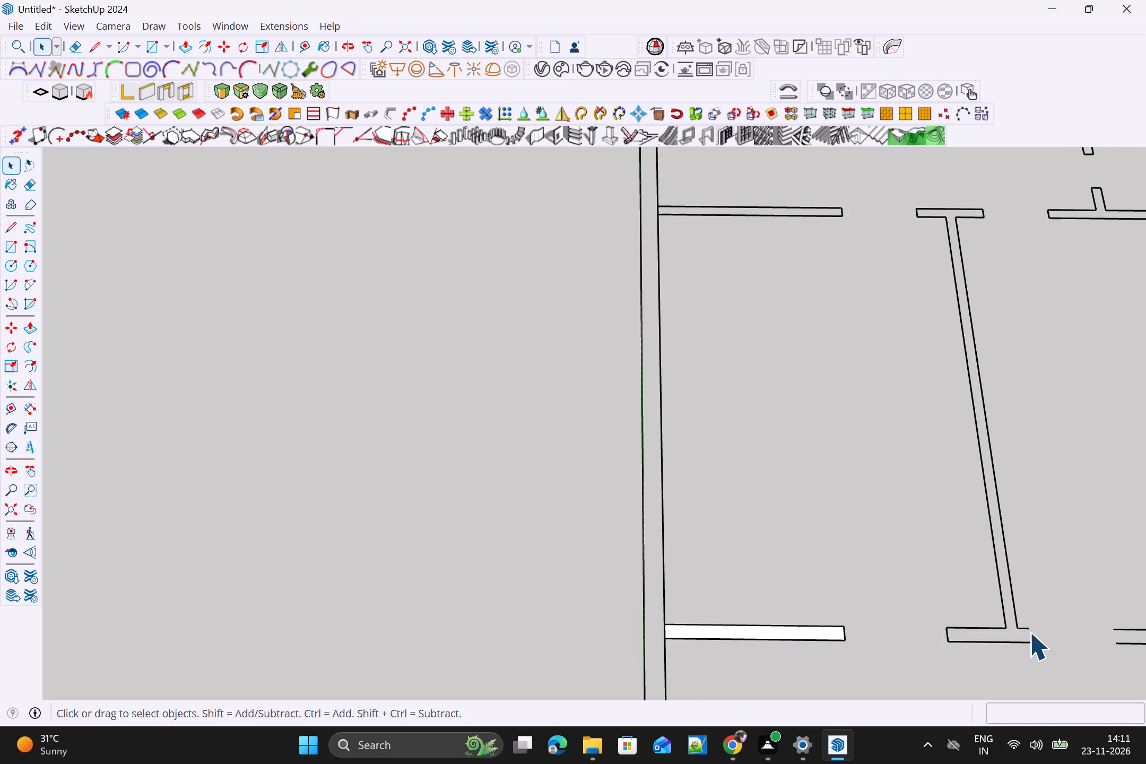
Close the front cross wall's open ends on both sides of its other door opening with 6" lines.
key("l")
left_click(1032, 630)
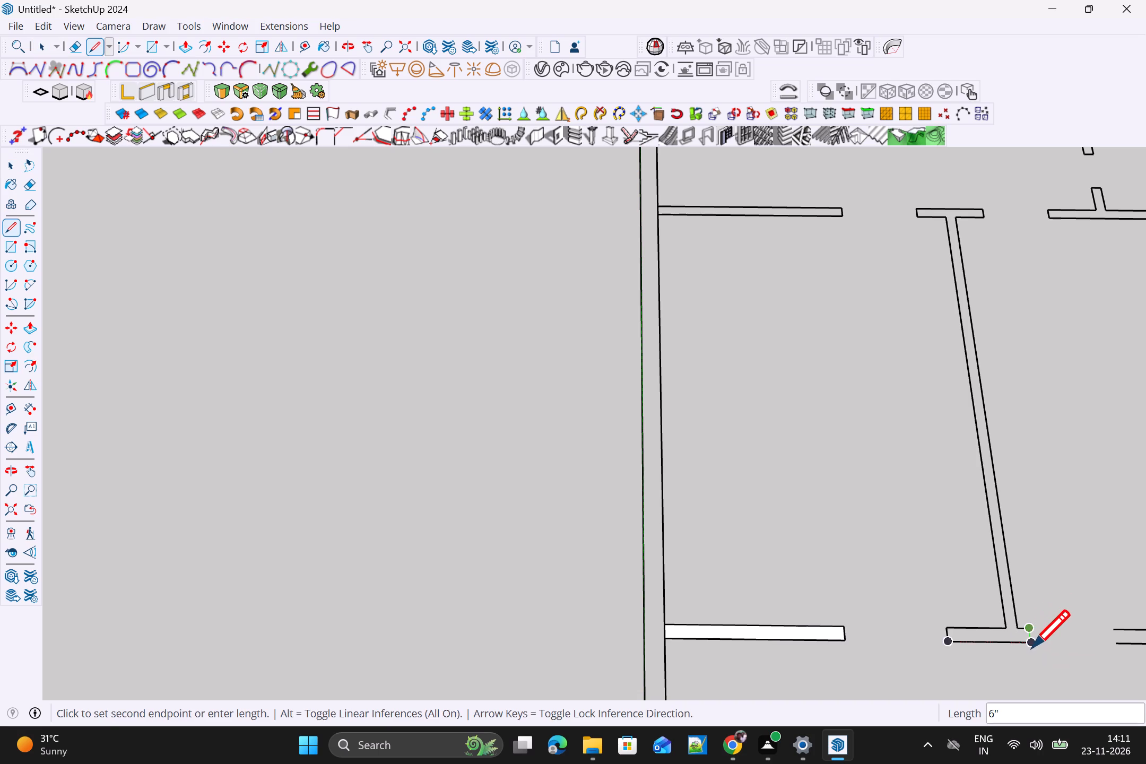
left_click(1032, 645)
scroll(1028, 652, "down", 3)
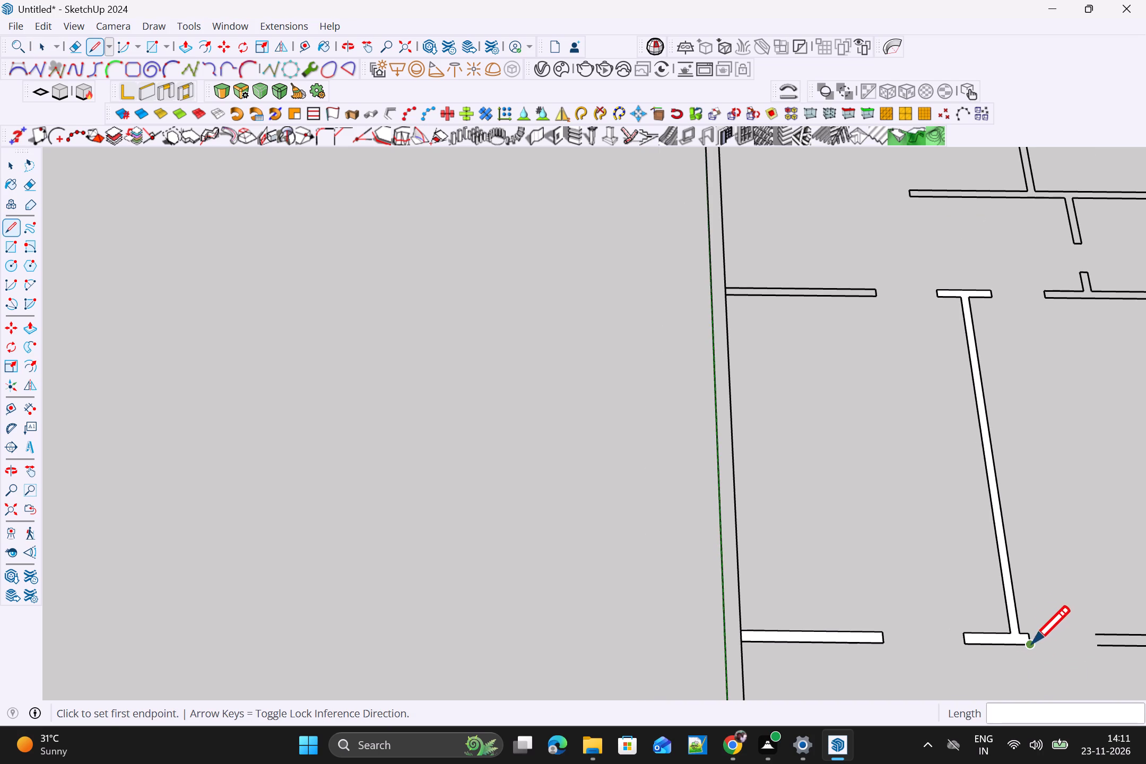
middle_click_drag(1020, 645, 635, 650, "shift")
scroll(713, 638, "up", 4)
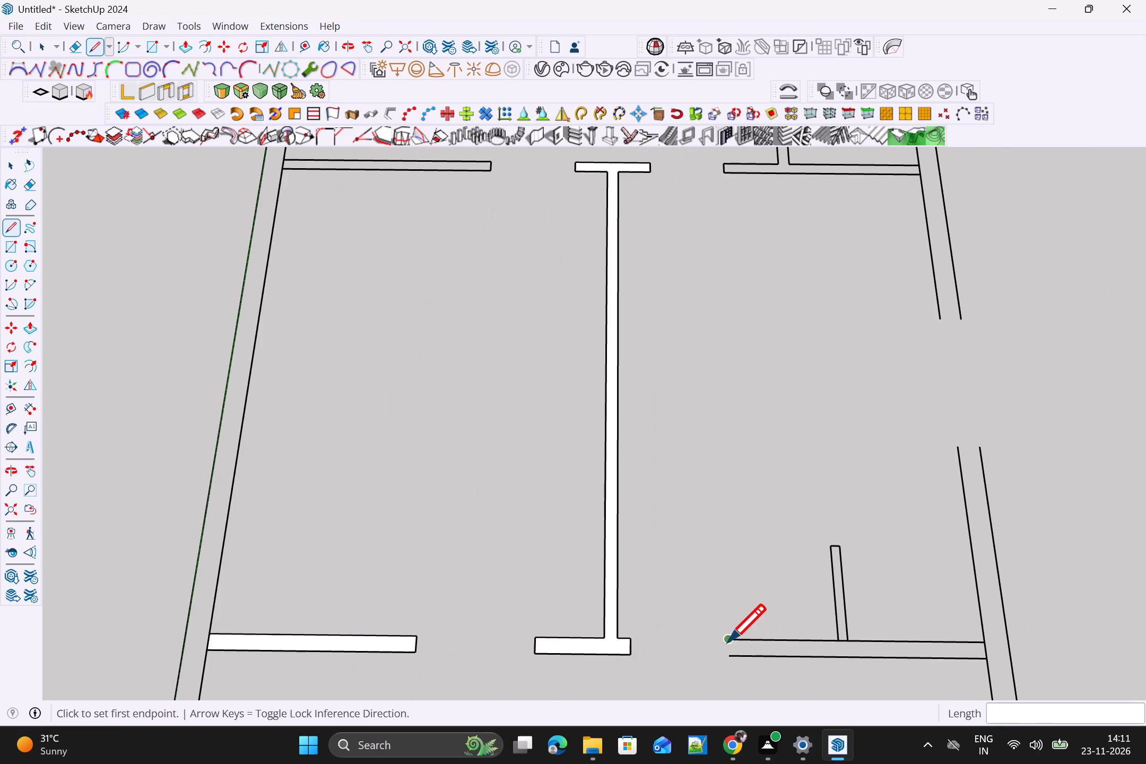
left_click(728, 642)
left_click(724, 659)
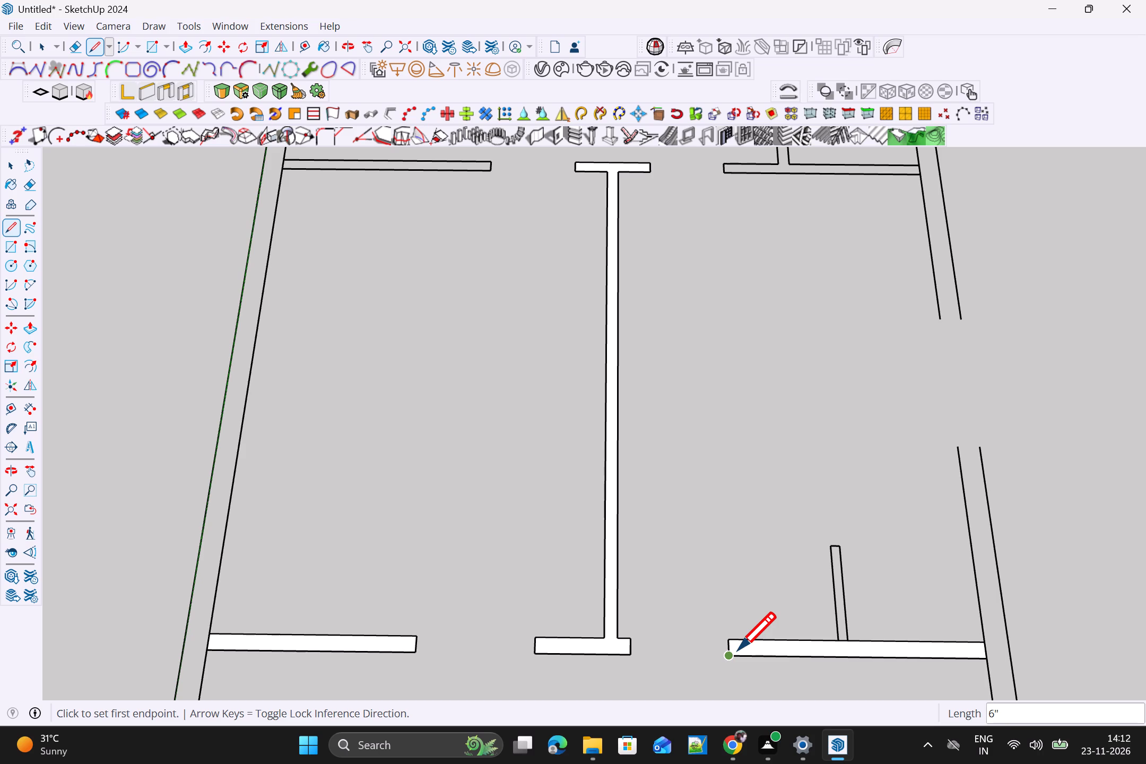
Bridge the rear bathroom's gap, about 2' long, in the side wall opposite the green axis with inner and outer lines.
scroll(1033, 604, "down", 4)
scroll(866, 558, "down", 3)
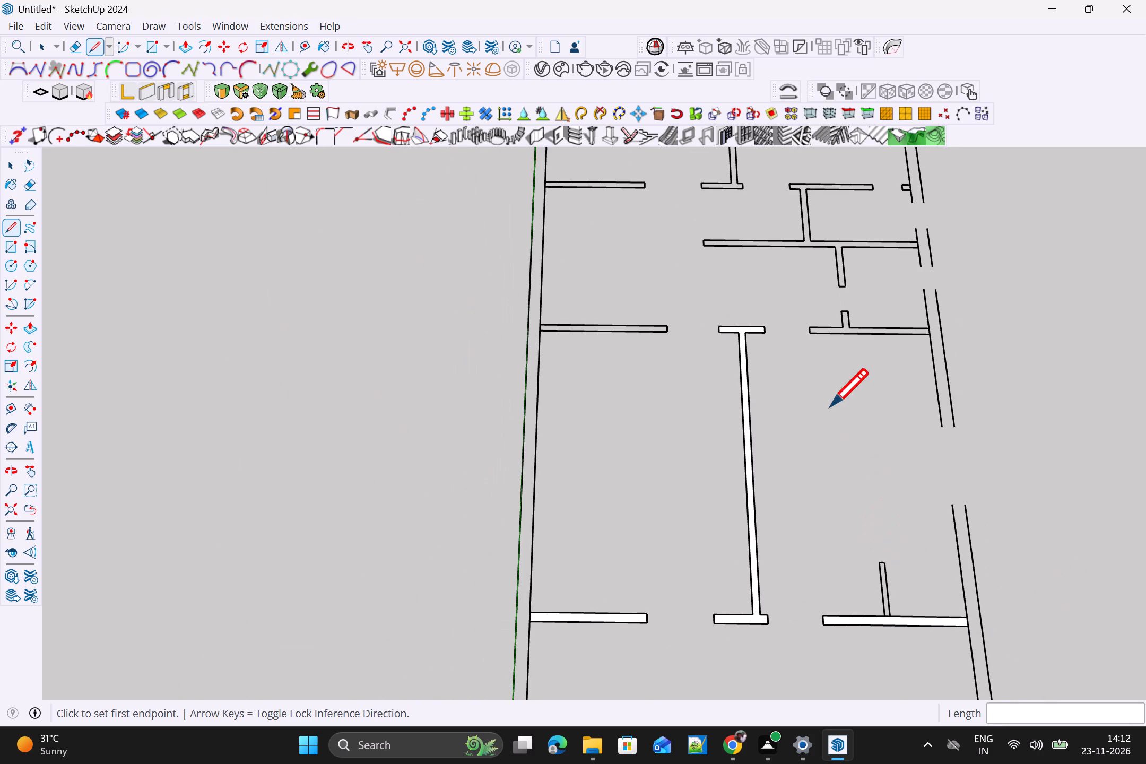
scroll(821, 422, "down", 4)
scroll(905, 242, "up", 4)
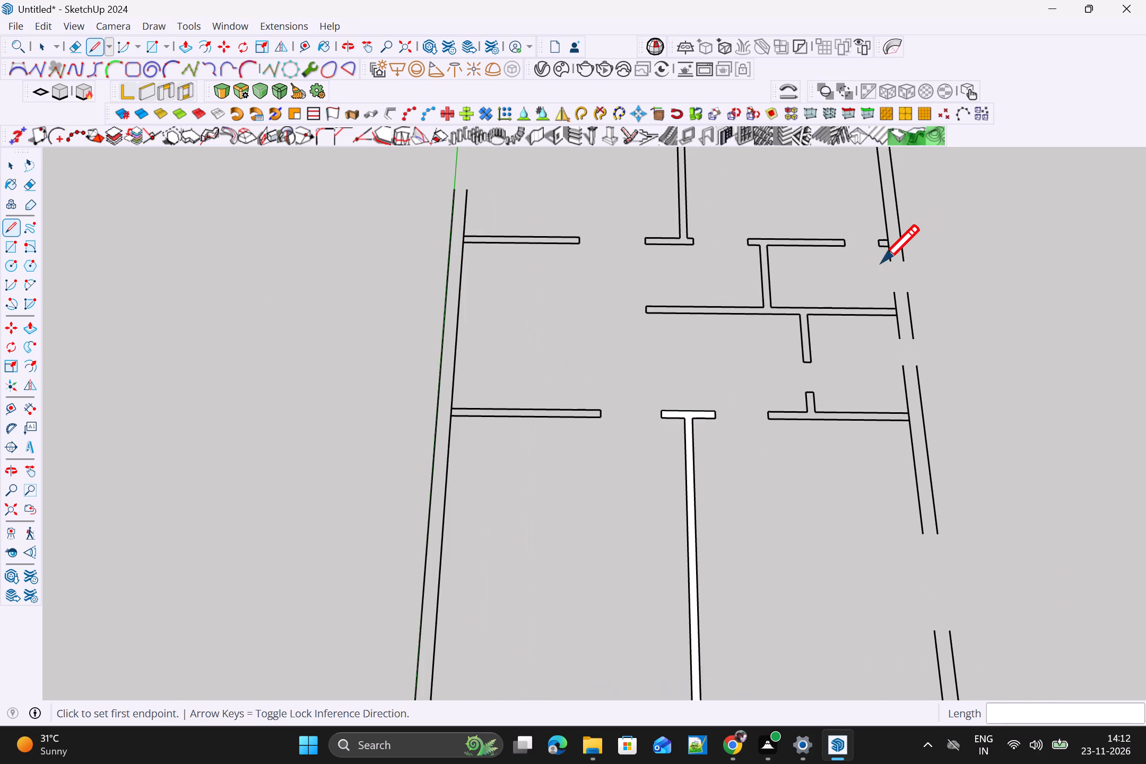
left_click(890, 262)
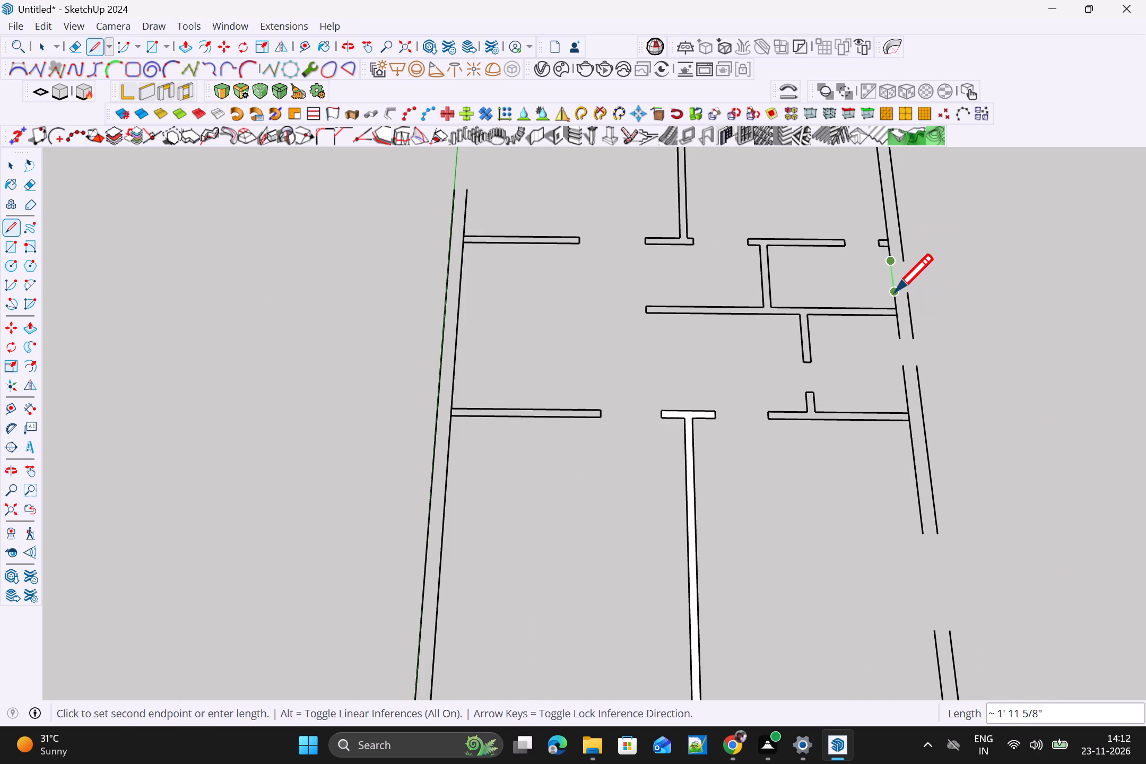
left_click(895, 292)
key("space")
key("l")
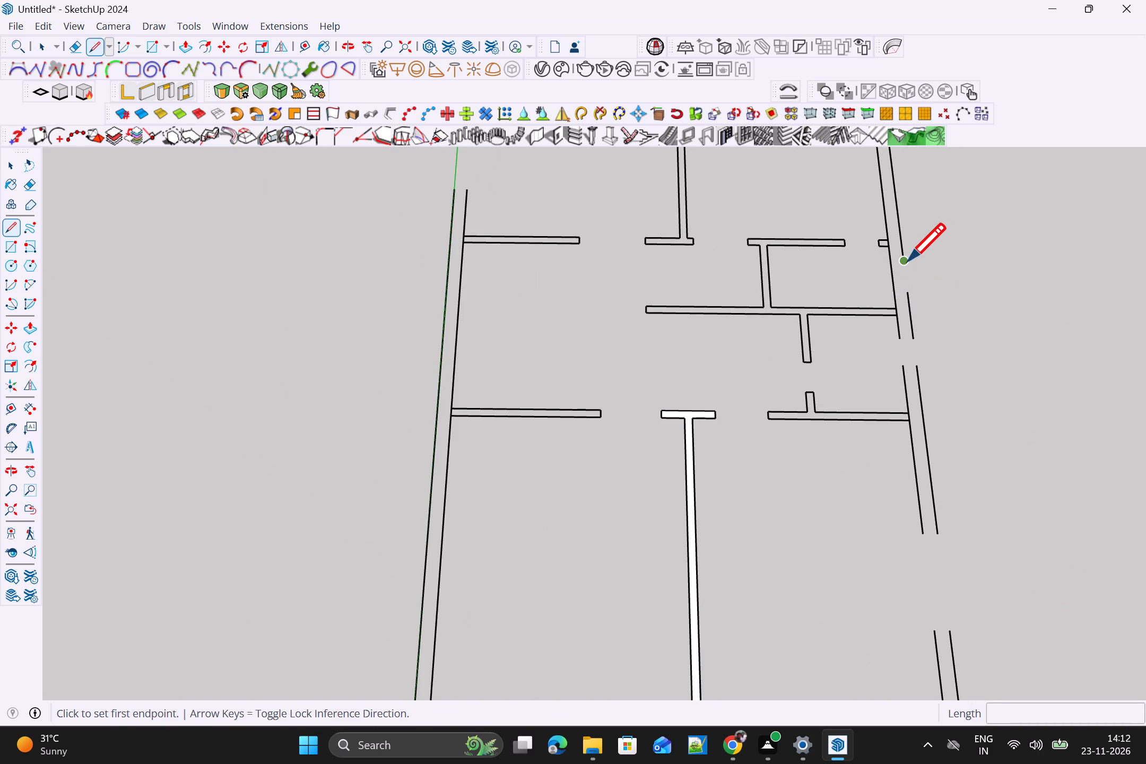
left_click(905, 261)
left_click(905, 289)
key("space")
Bridge the front bathroom's gap, about 1' 7" long, in the same side wall with inner and outer lines.
key("l")
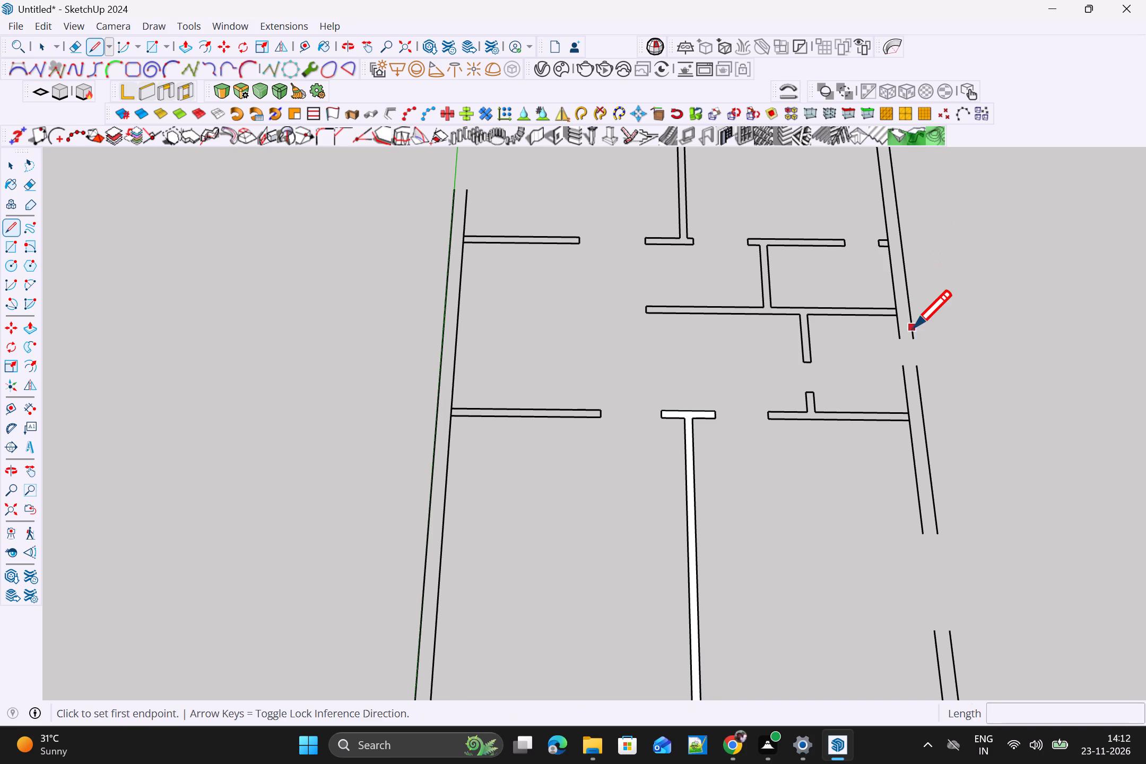
left_click(898, 337)
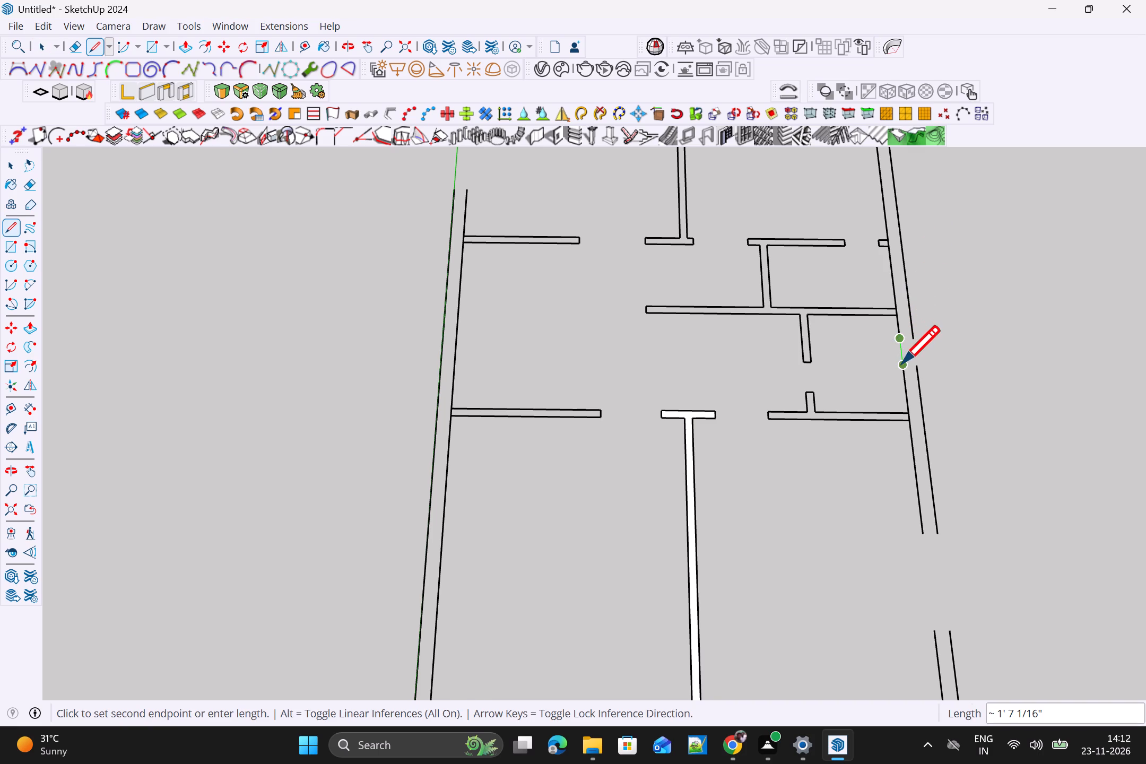
left_click(902, 363)
key("space")
key("l")
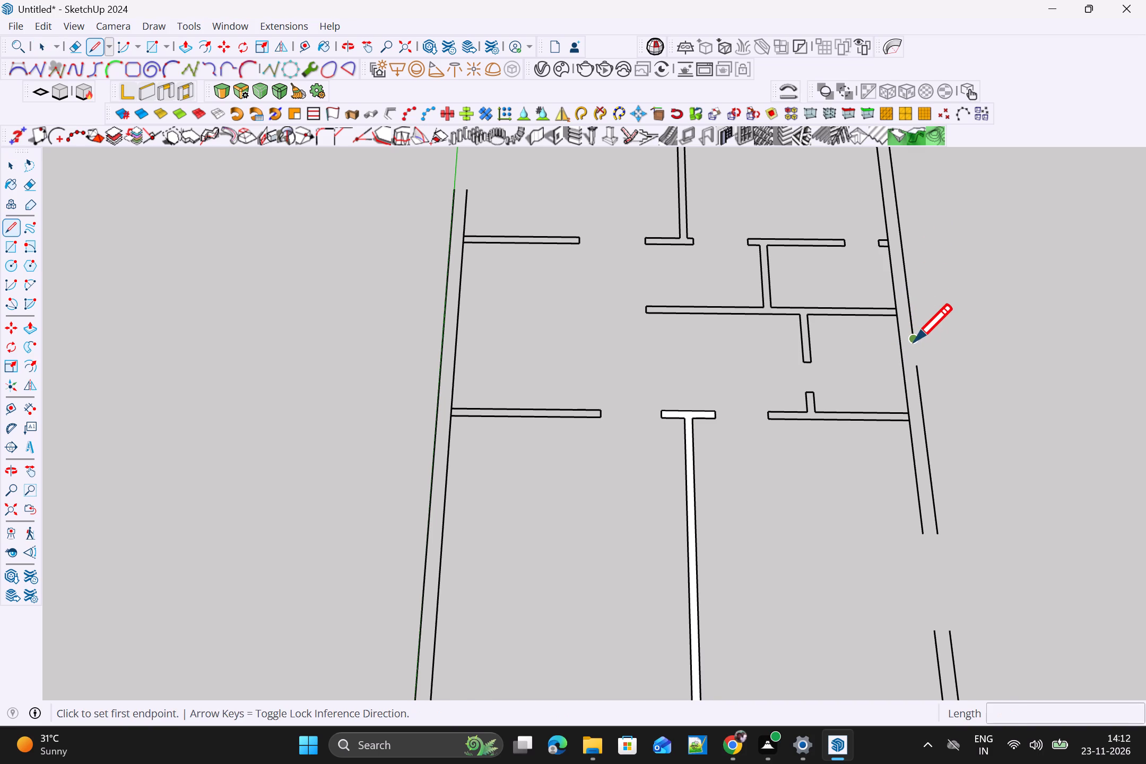
left_click(914, 342)
left_click(915, 366)
key("space")
Bridge the large front-room gap, about 4' 10" long, in the side wall opposite the green axis with inner and outer lines.
scroll(921, 380, "down", 6)
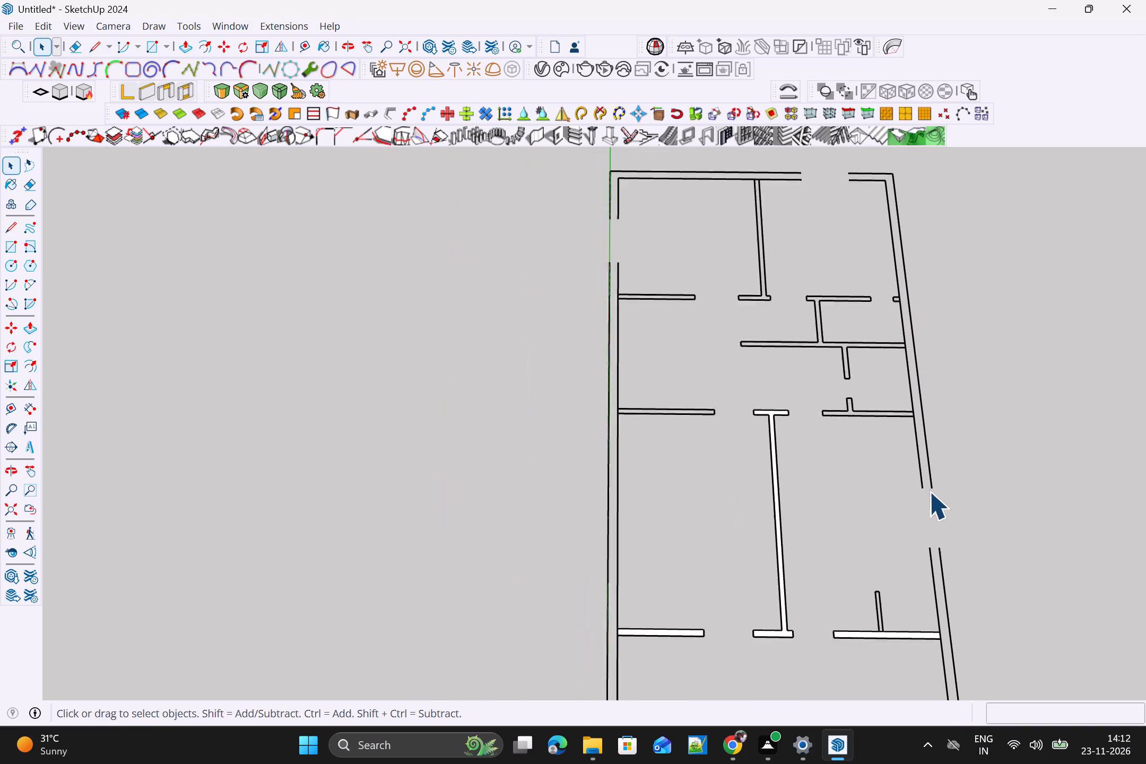
scroll(929, 491, "down", 1)
key("l")
scroll(942, 508, "up", 9)
left_click(914, 476)
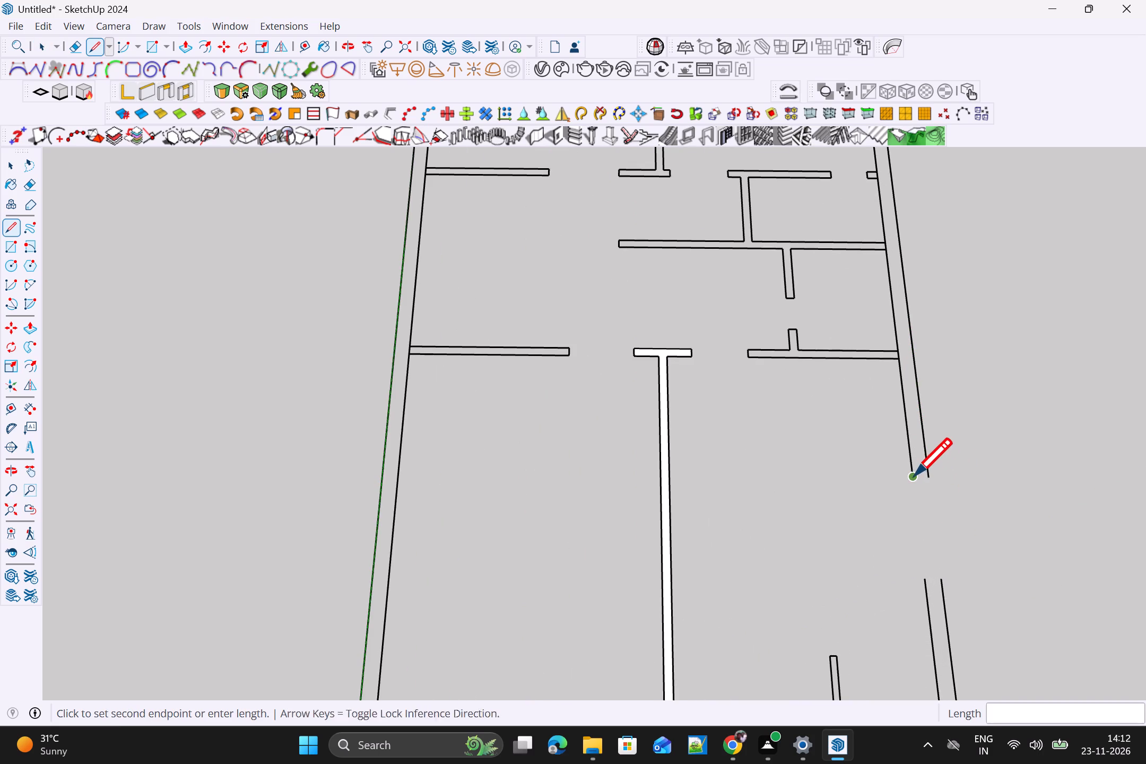
left_click(927, 579)
key("space")
key("l")
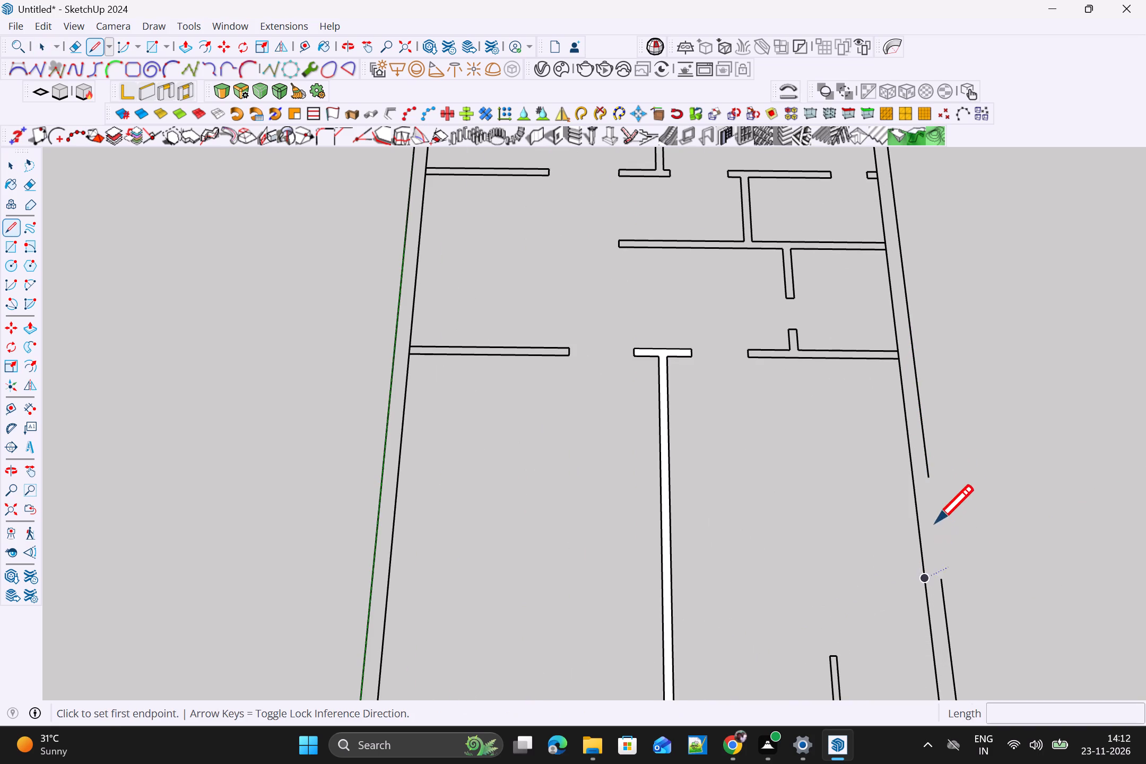
left_click(927, 476)
left_click(940, 574)
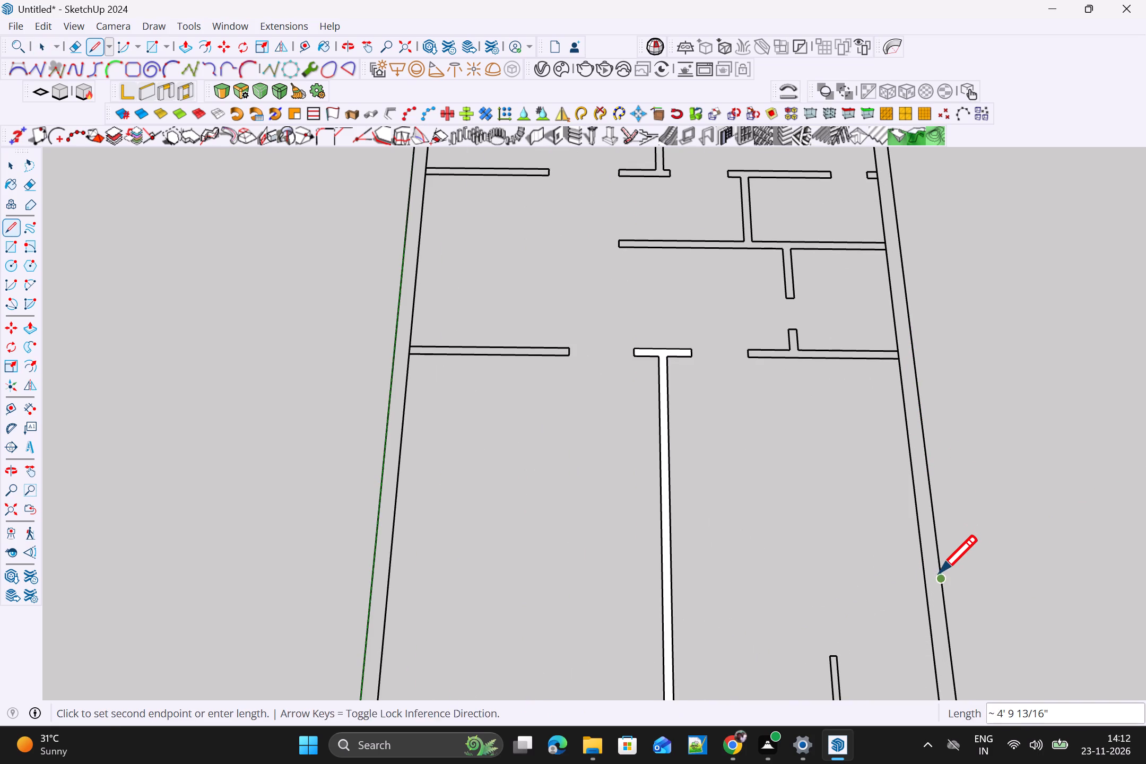
key("space")
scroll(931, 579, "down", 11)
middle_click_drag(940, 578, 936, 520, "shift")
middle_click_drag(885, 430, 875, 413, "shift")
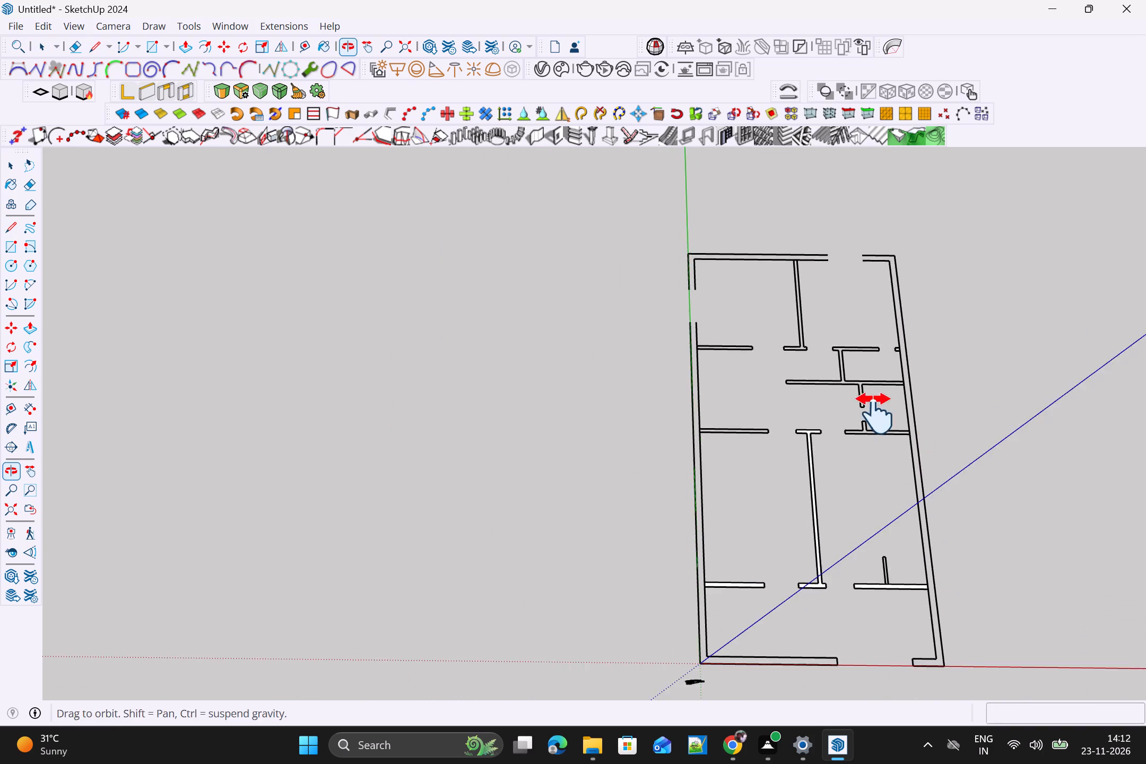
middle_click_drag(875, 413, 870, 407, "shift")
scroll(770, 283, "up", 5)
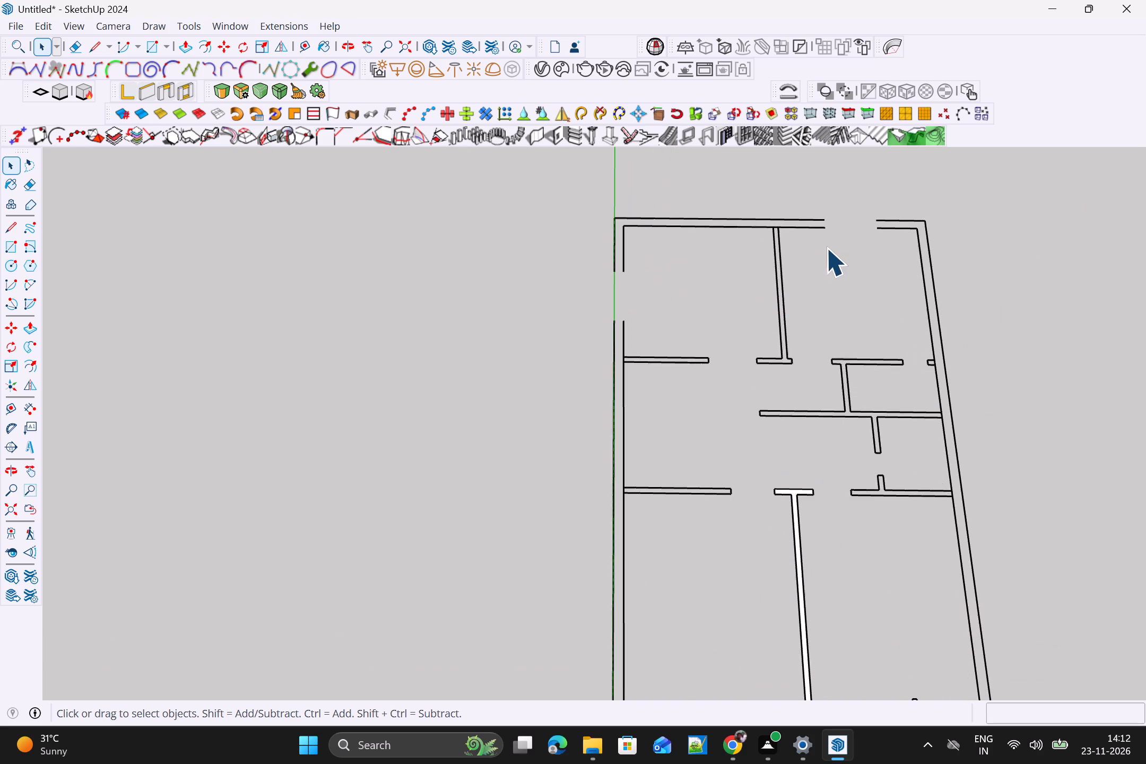
Bridge the window gap in the rear outer wall with inner and outer lines.
scroll(853, 229, "up", 4)
key("l")
scroll(854, 213, "up", 4)
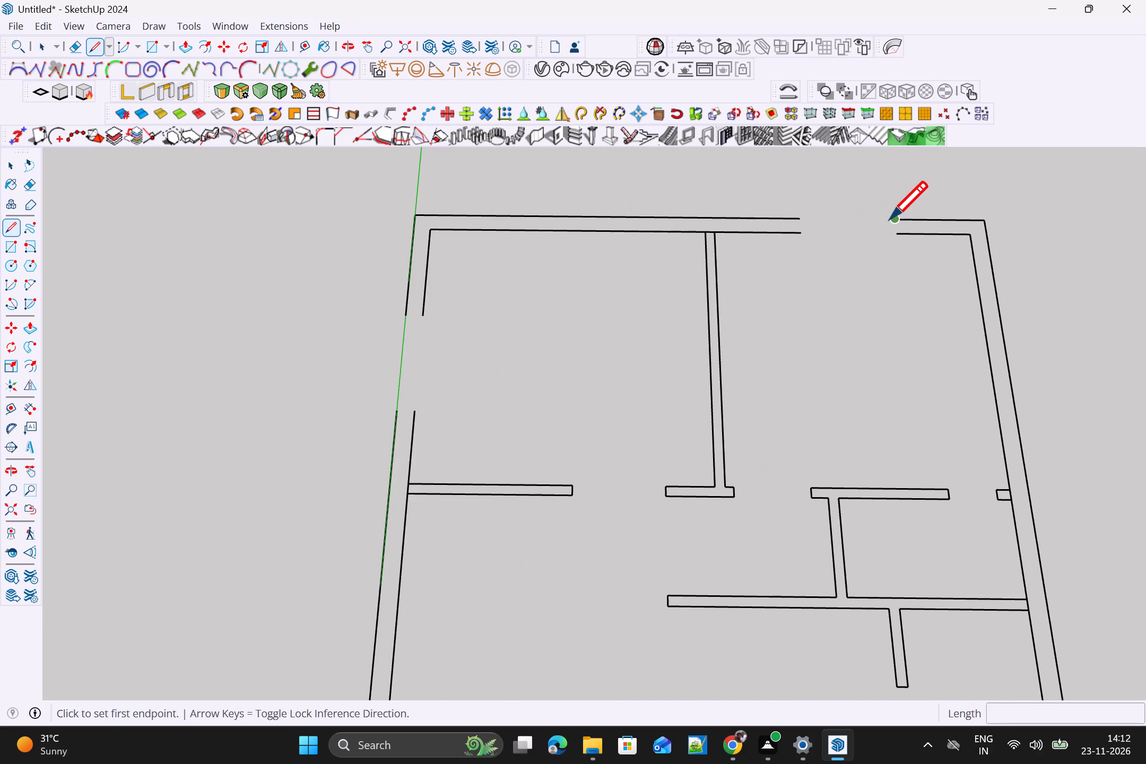
left_click(893, 219)
left_click(802, 220)
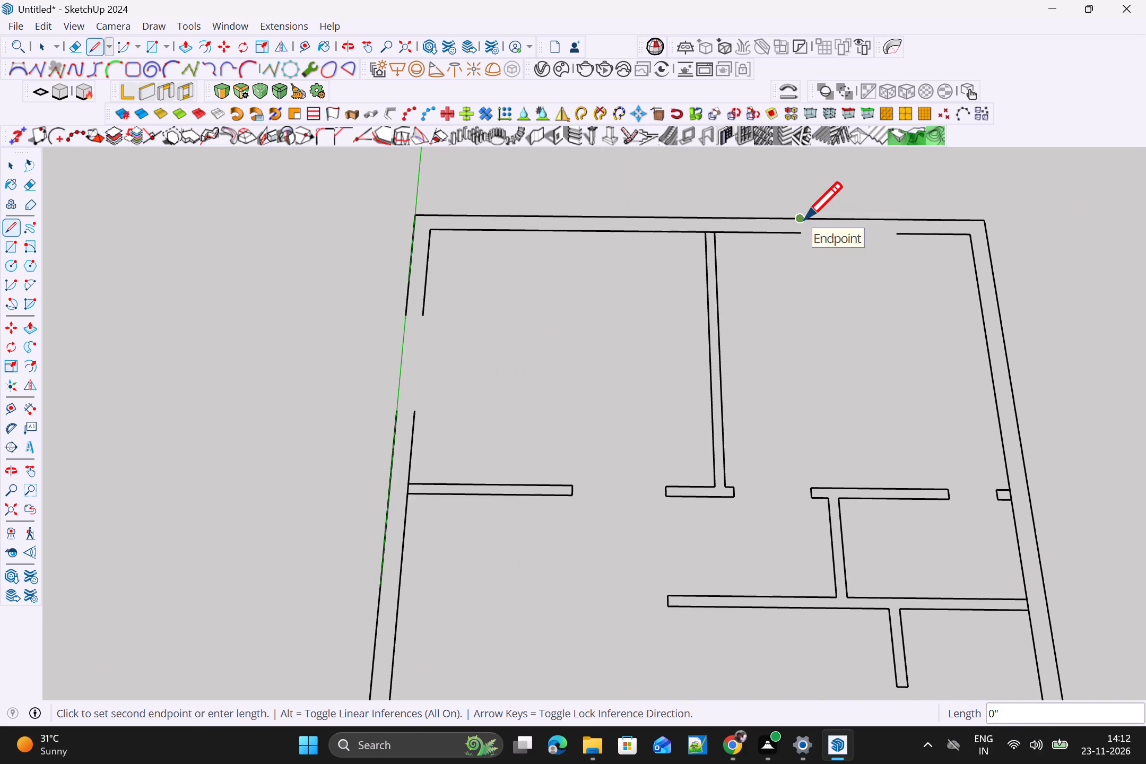
key("space")
type("L")
left_click(896, 237)
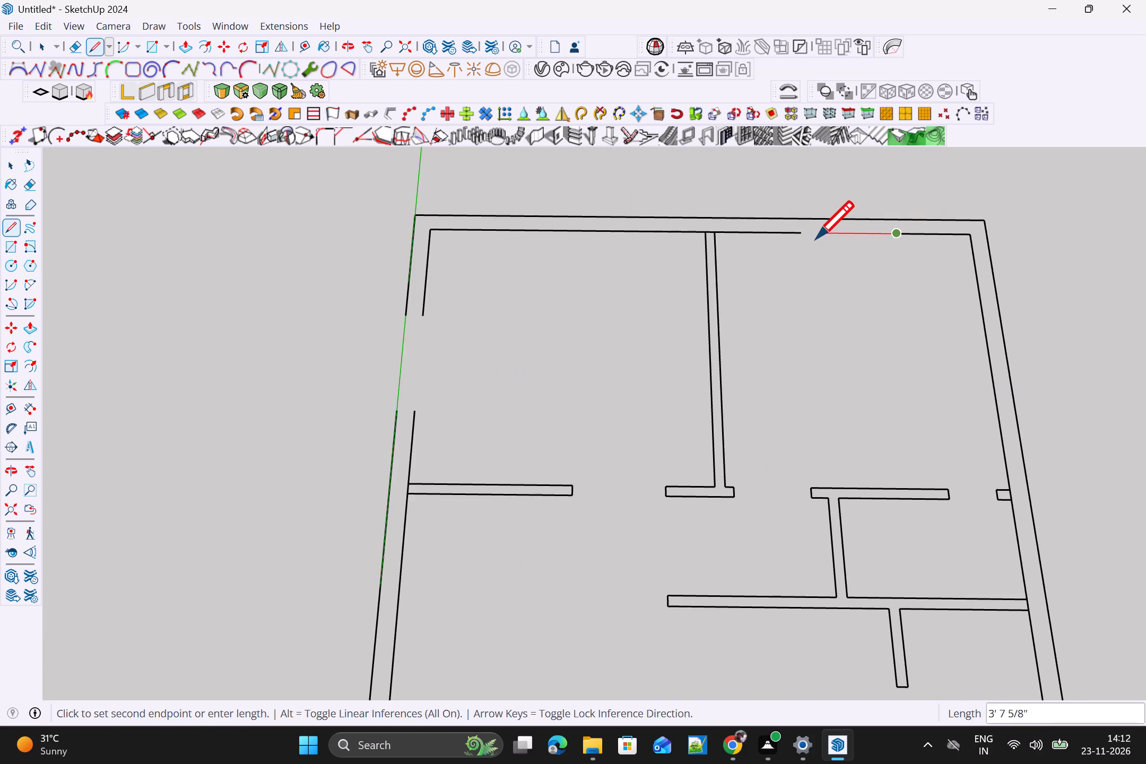
left_click(805, 234)
scroll(806, 237, "down", 5)
key("space")
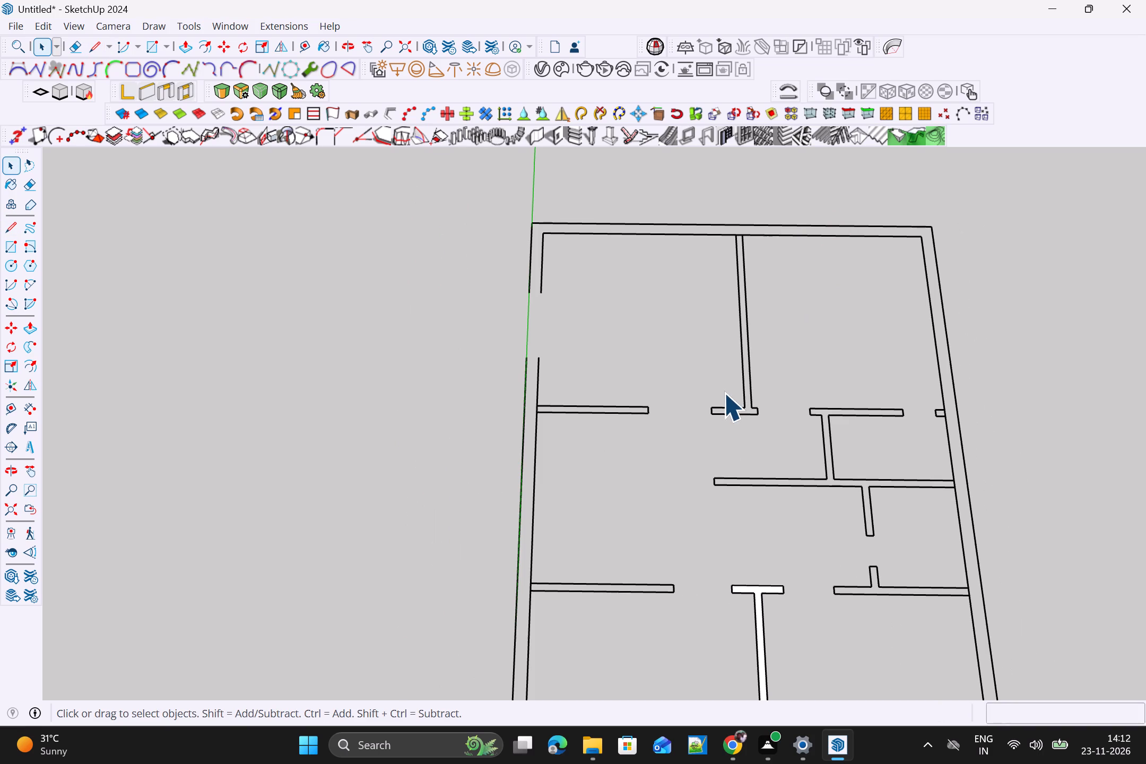
Bridge the rear room's gap, about 4' 5" long, in the side wall along the green axis with inner and outer lines.
key("l")
left_click(540, 359)
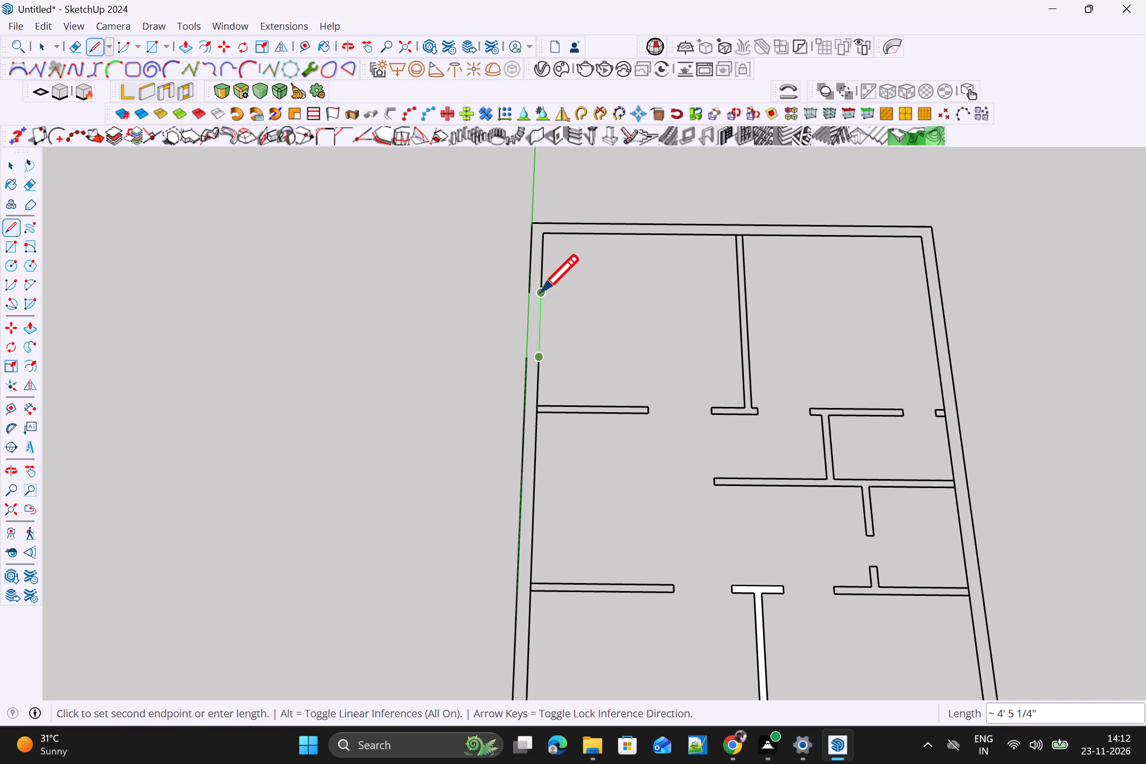
left_click(540, 291)
key("space")
key("l")
left_click(529, 293)
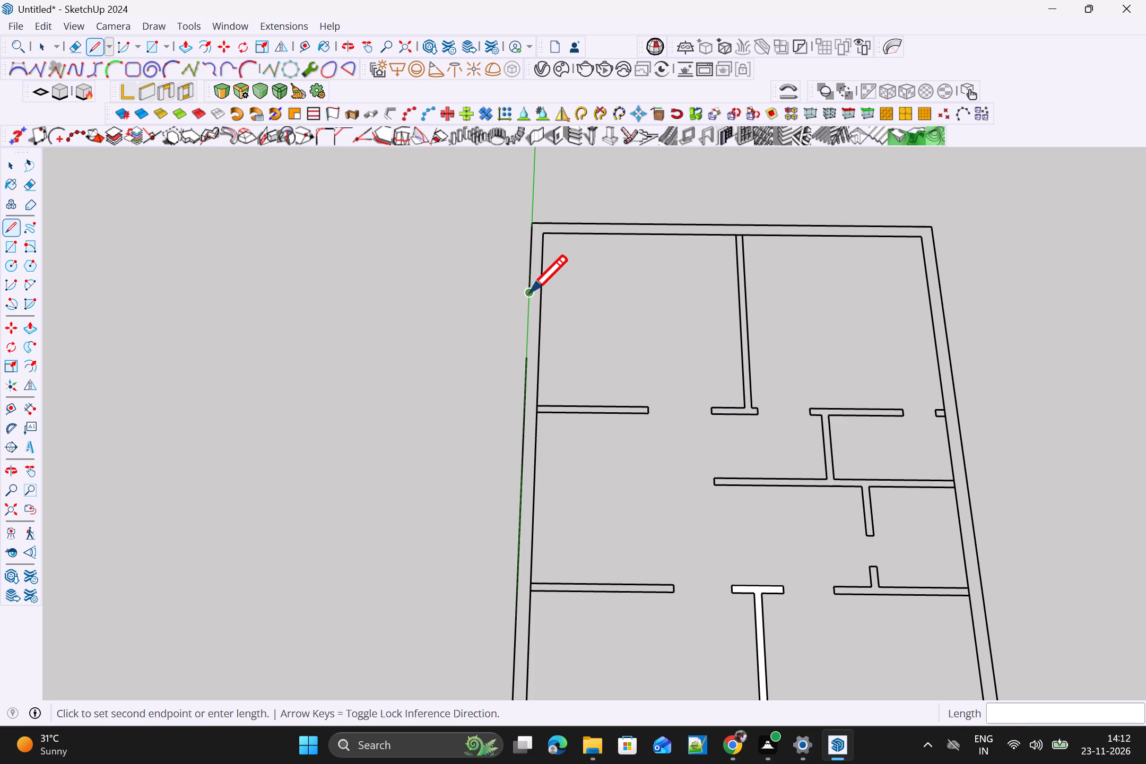
left_click(526, 358)
key("space")
scroll(581, 375, "down", 11)
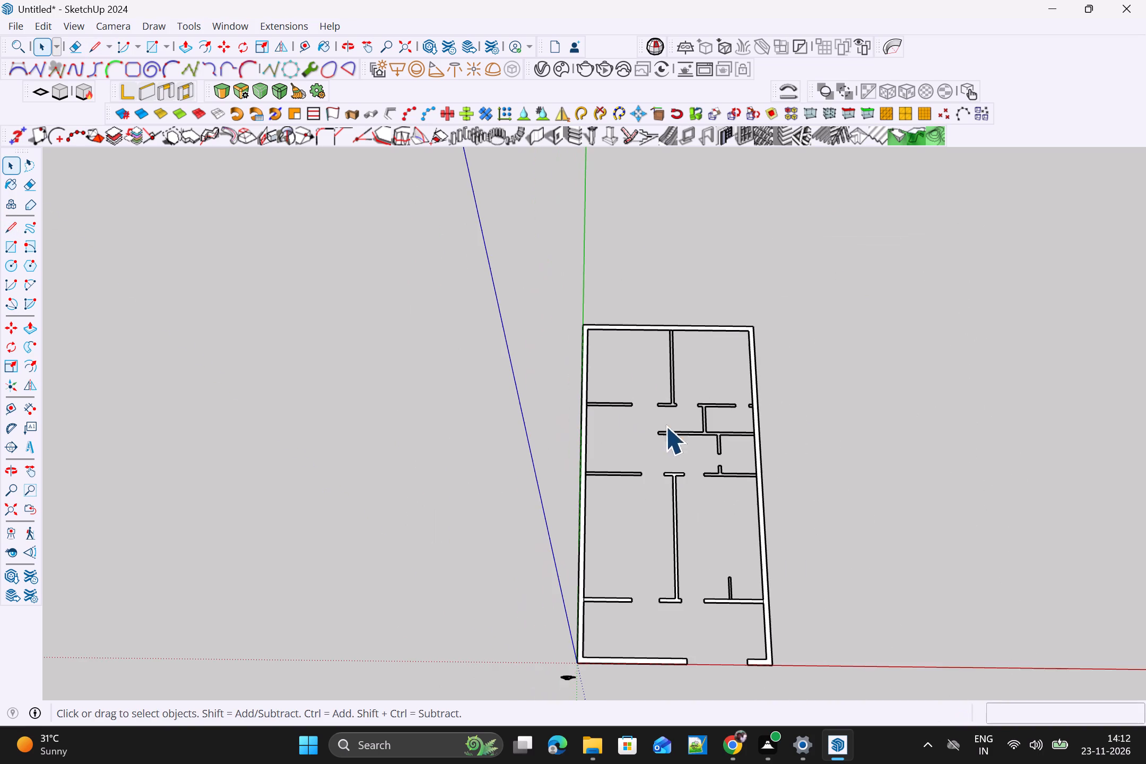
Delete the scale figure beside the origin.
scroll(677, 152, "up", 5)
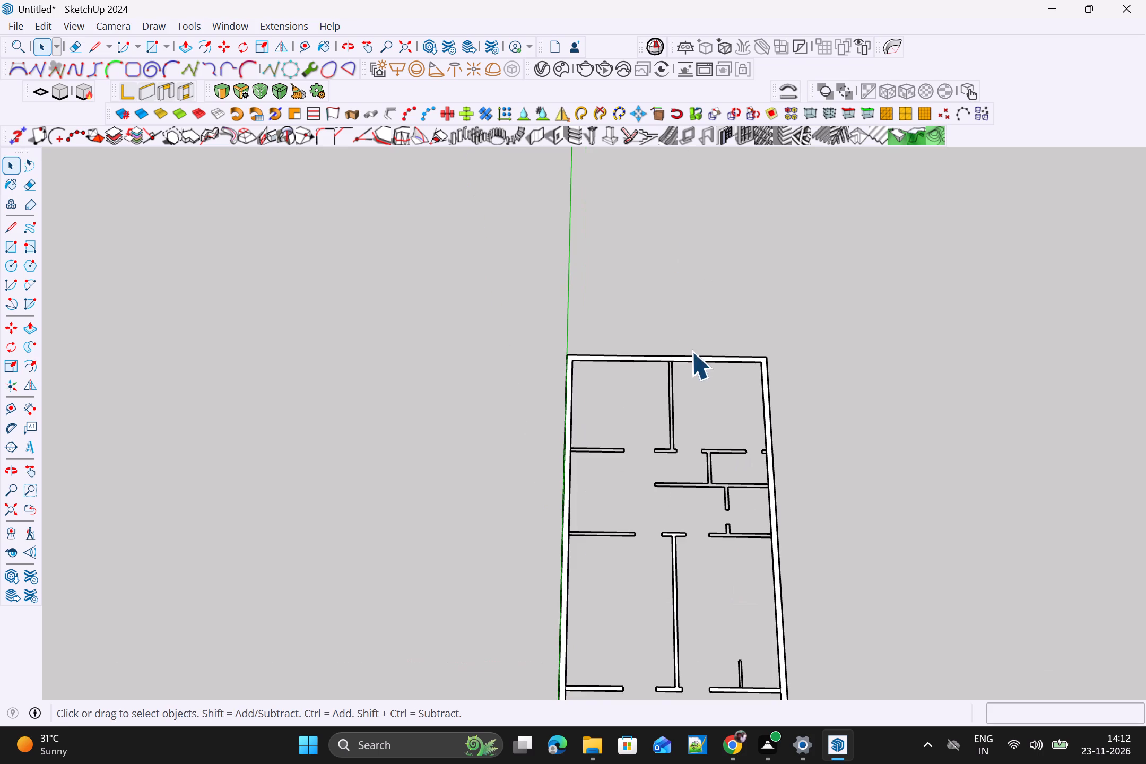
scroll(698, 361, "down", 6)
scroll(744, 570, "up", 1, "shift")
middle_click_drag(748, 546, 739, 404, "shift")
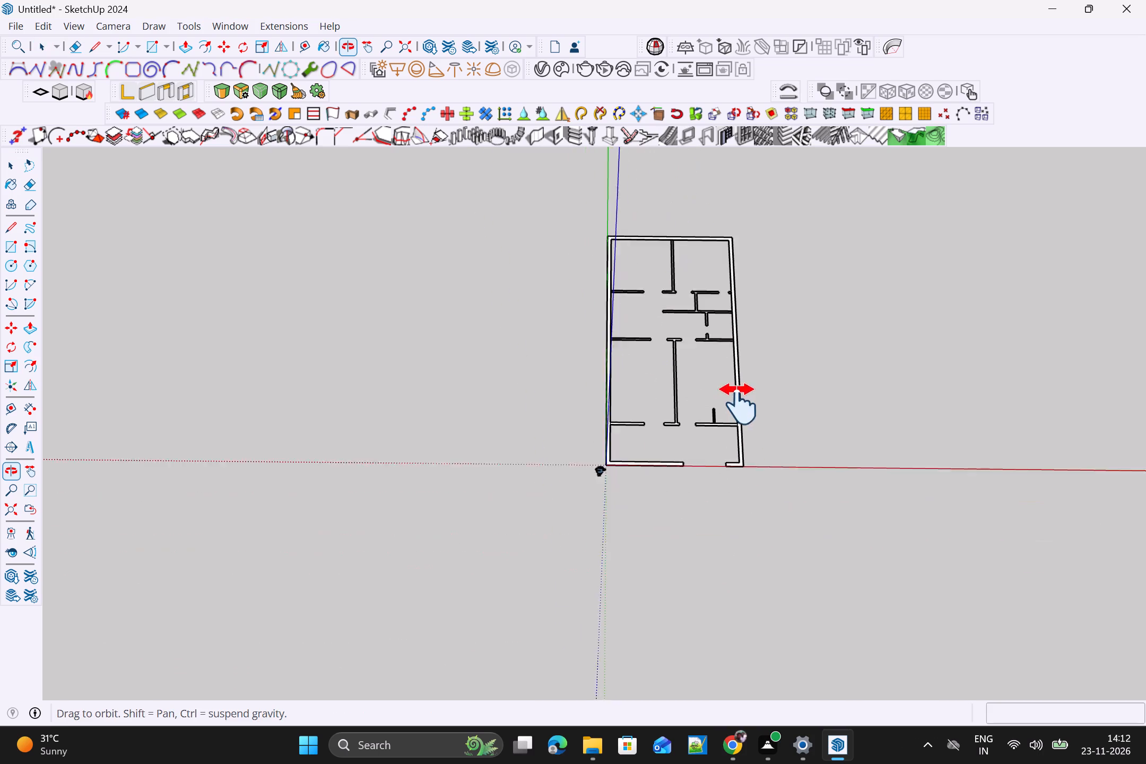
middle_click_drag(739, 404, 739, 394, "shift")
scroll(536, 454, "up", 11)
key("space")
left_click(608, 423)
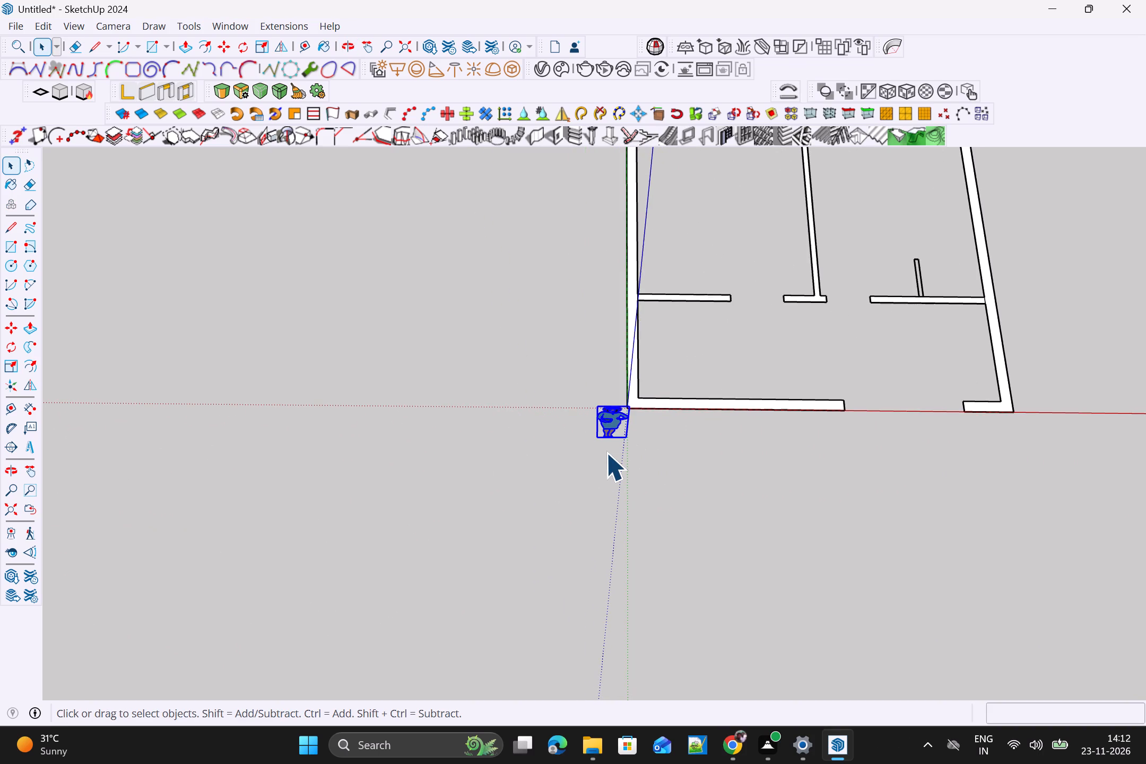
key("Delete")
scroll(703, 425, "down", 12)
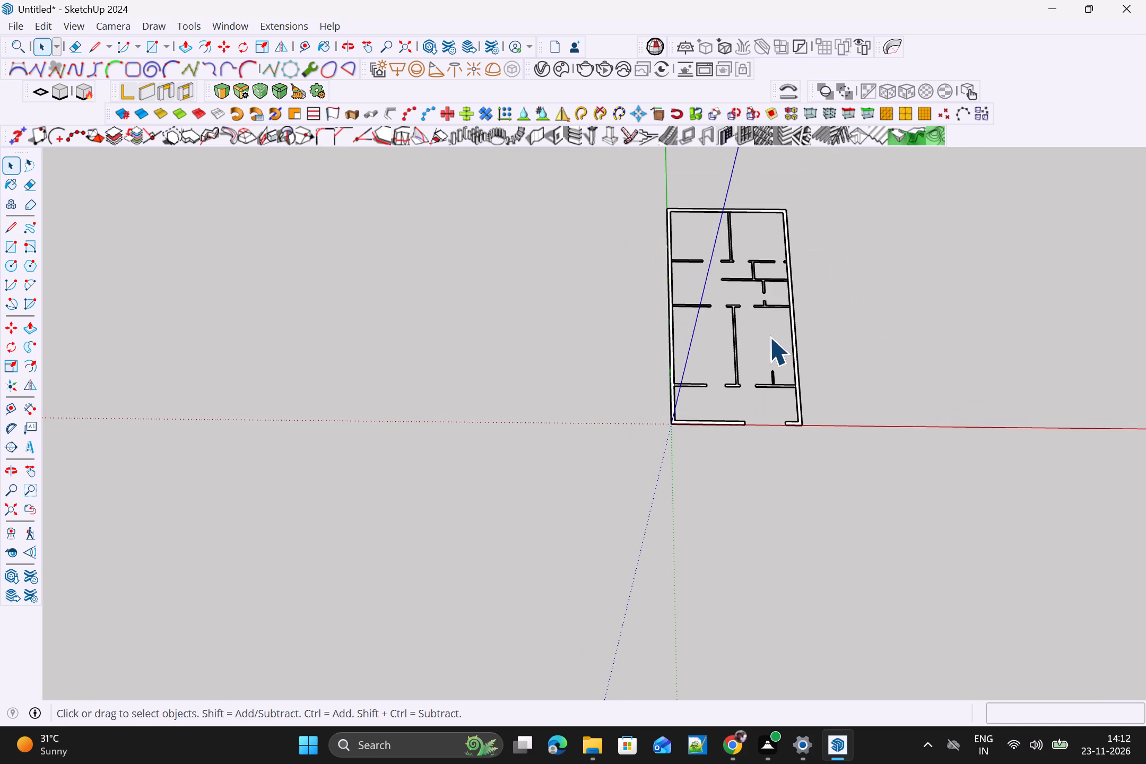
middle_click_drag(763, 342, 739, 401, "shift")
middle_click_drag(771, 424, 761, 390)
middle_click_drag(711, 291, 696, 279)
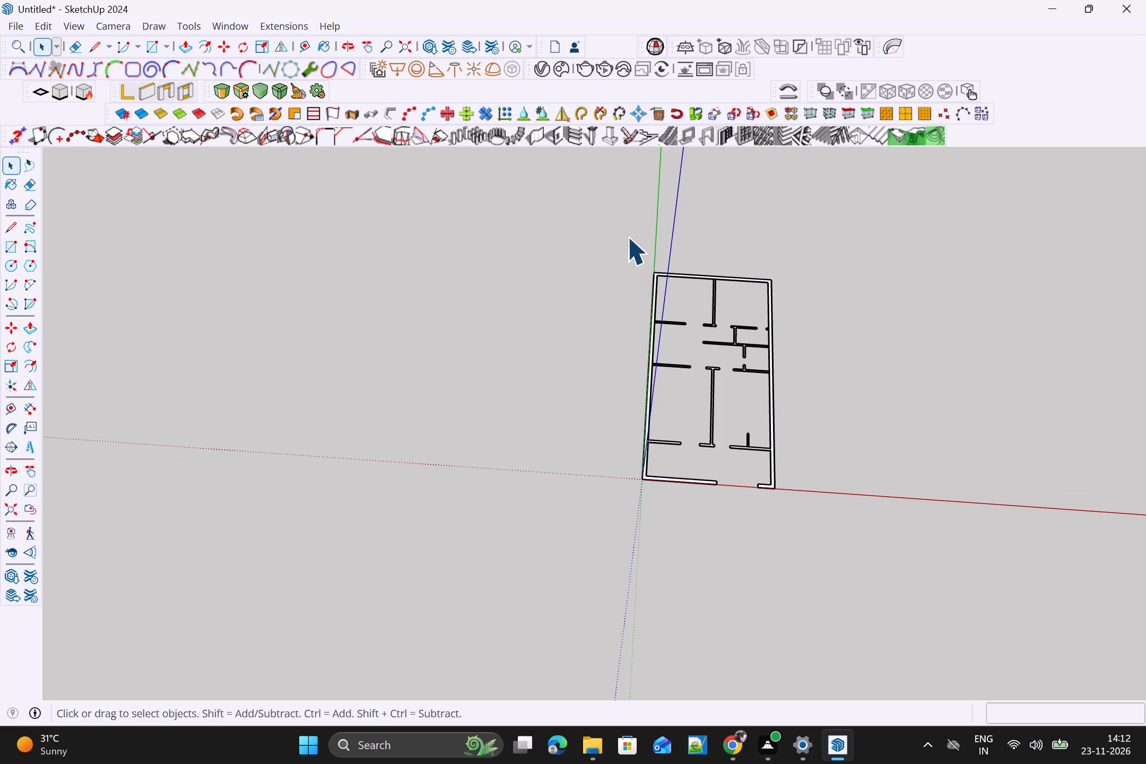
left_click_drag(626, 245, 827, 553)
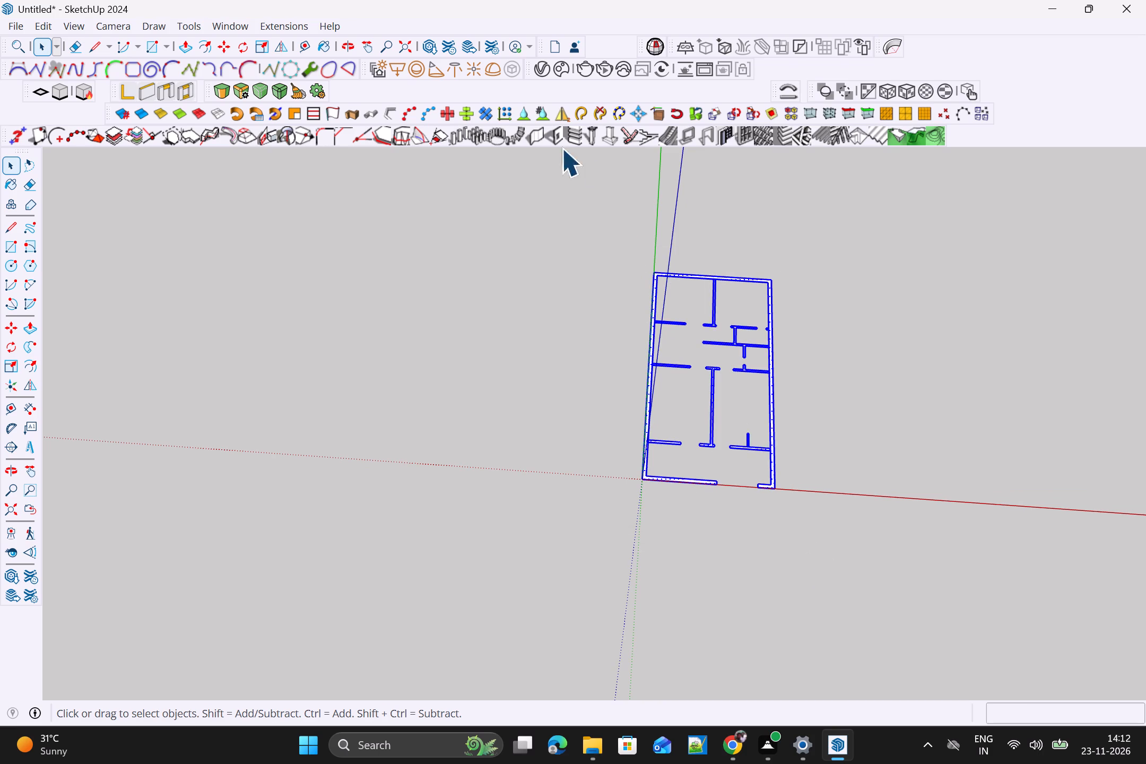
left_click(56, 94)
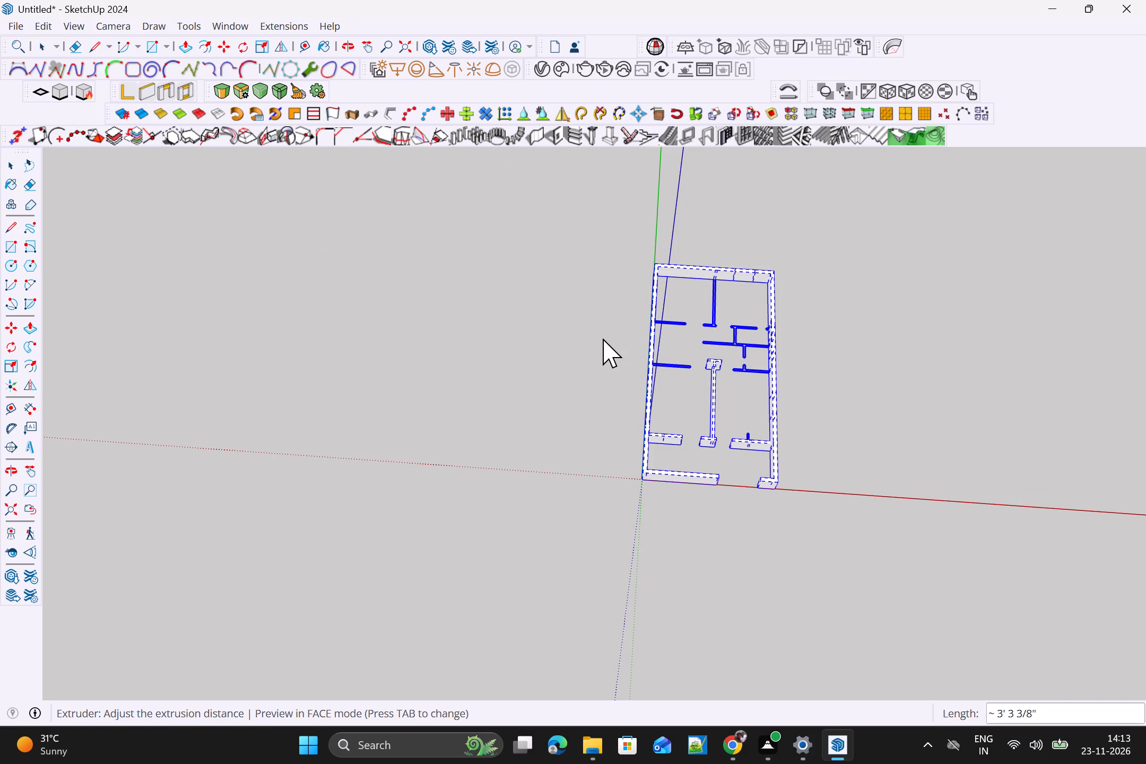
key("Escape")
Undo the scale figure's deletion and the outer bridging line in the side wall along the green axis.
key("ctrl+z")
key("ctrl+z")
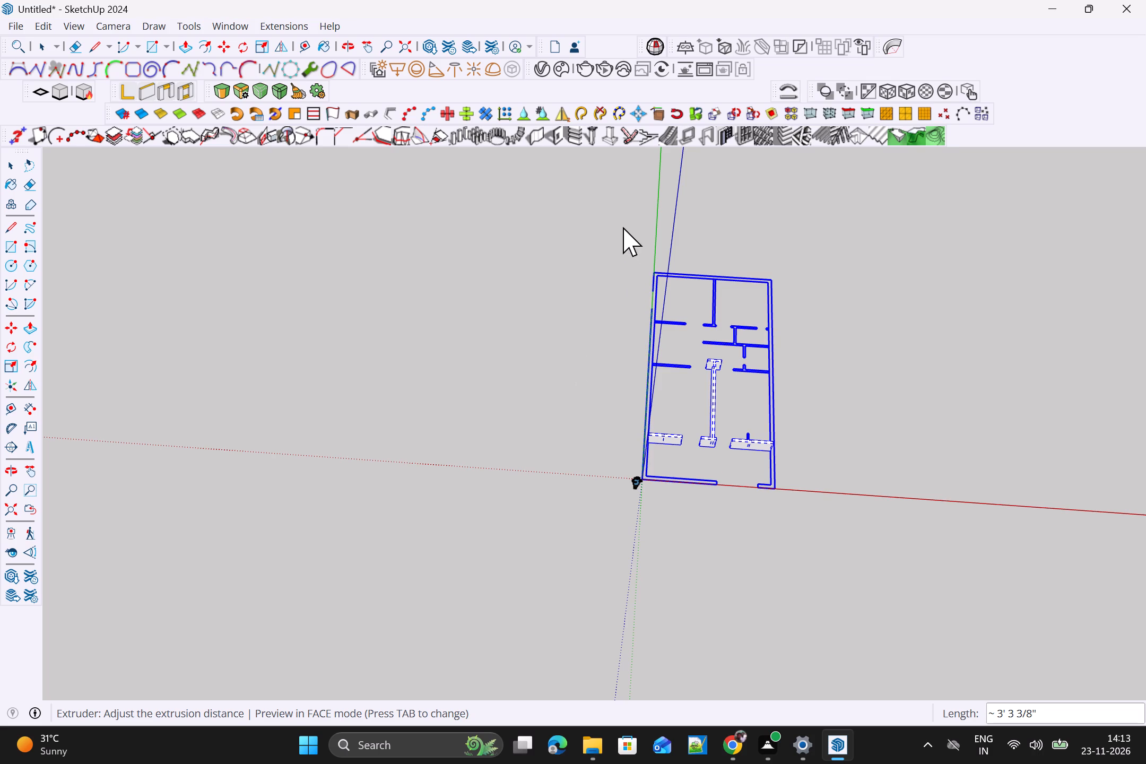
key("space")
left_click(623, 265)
Redraw the outer line across the rear room's gap in the side wall along the green axis.
scroll(757, 384, "up", 8)
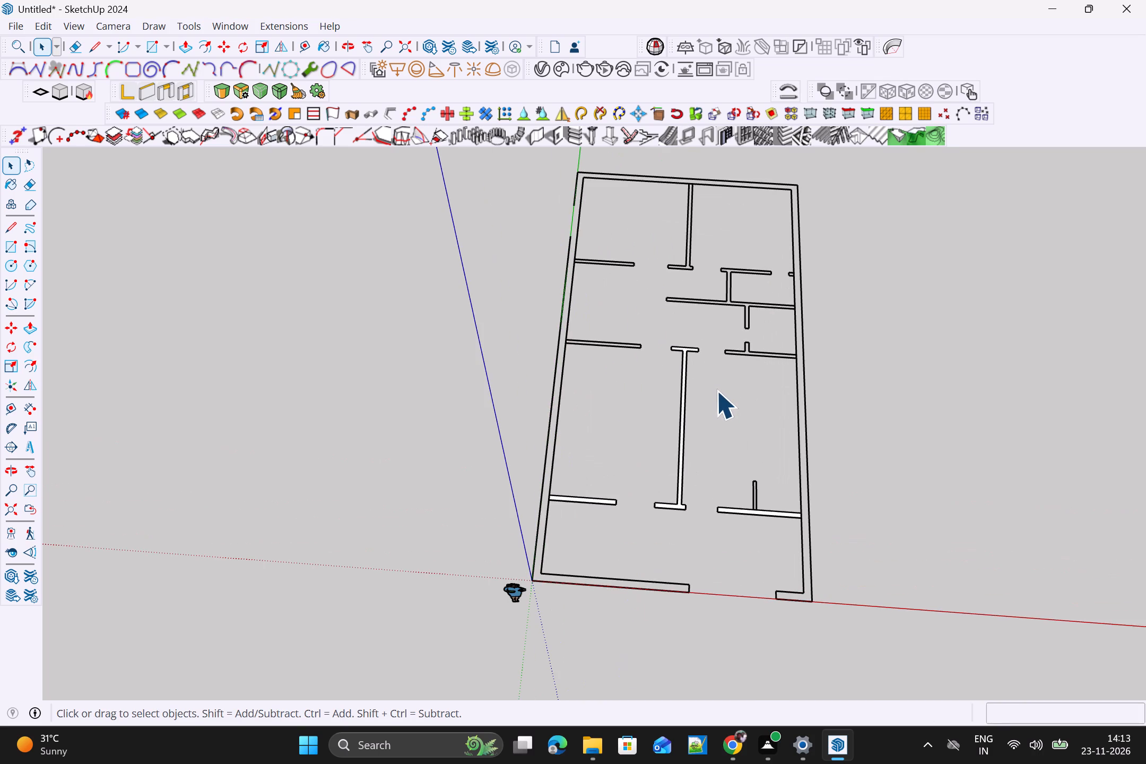
scroll(570, 214, "up", 10)
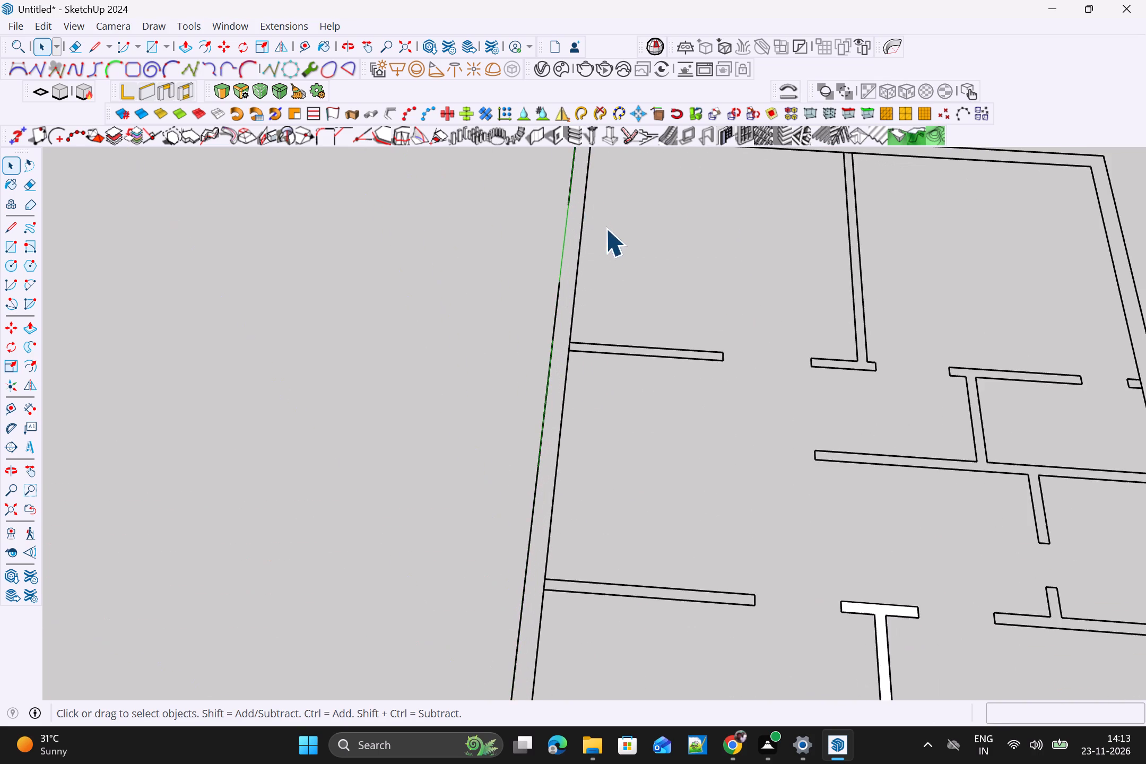
scroll(607, 241, "down", 1)
key("l")
scroll(593, 221, "up", 5)
left_click(562, 203)
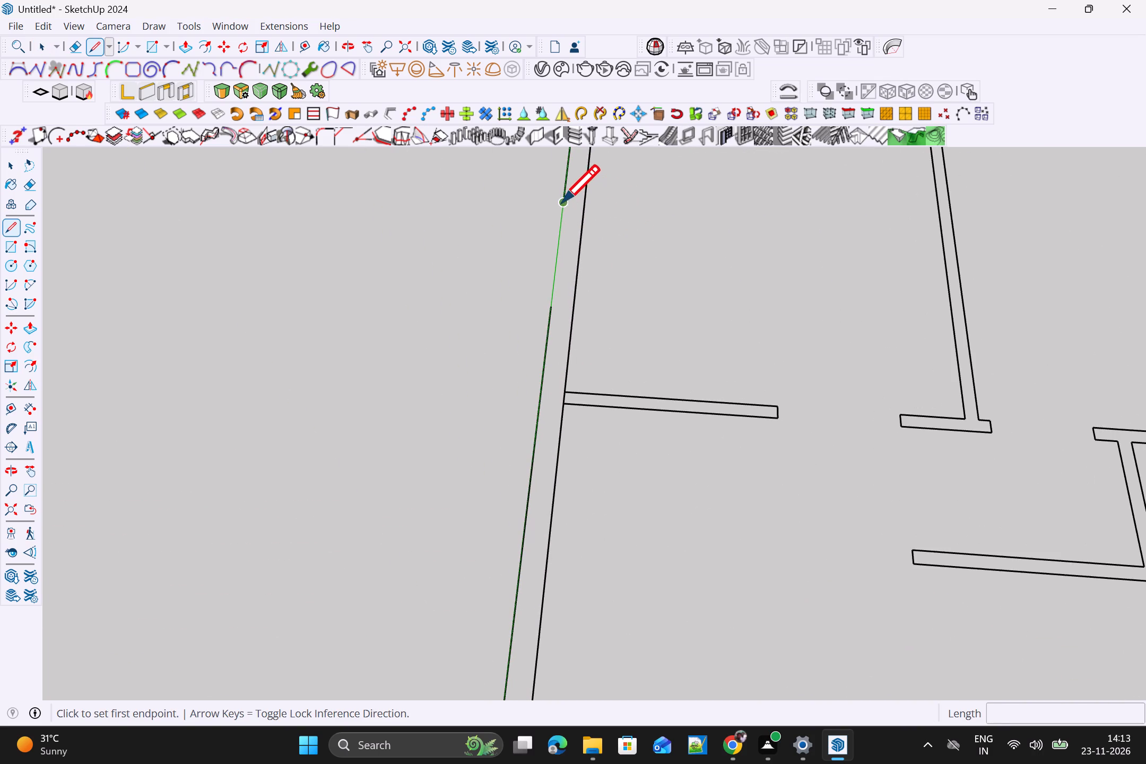
left_click(551, 314)
key("space")
scroll(560, 311, "down", 11)
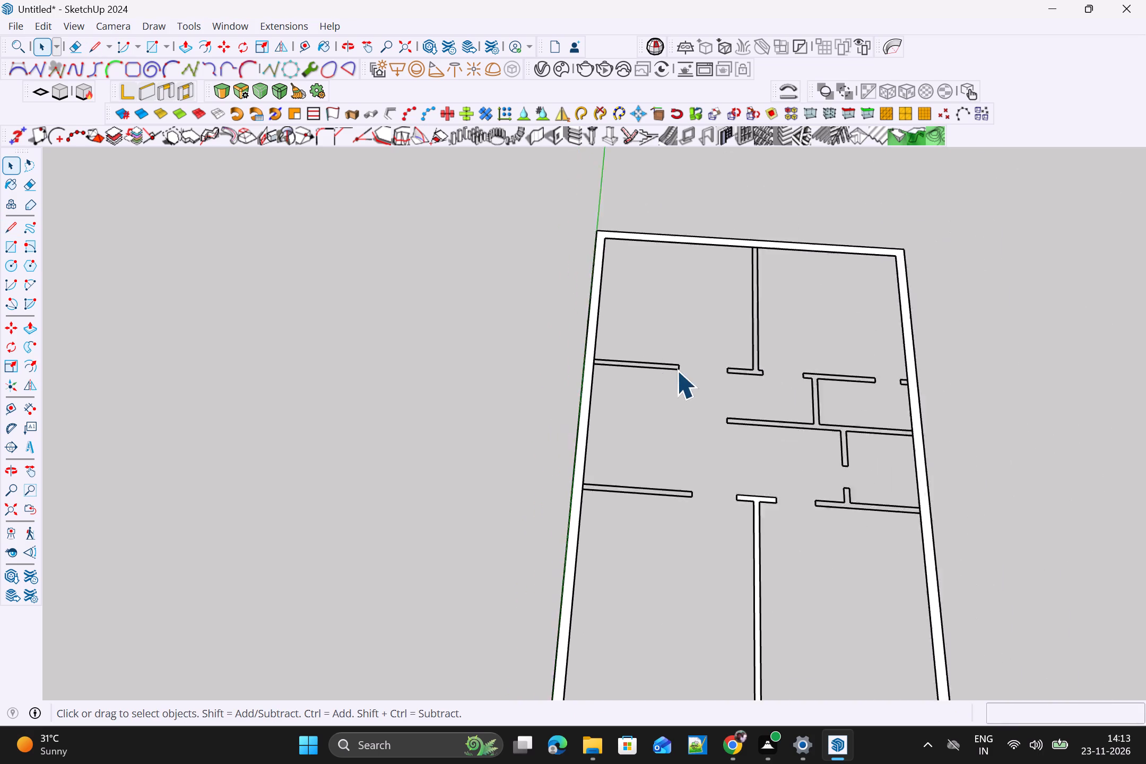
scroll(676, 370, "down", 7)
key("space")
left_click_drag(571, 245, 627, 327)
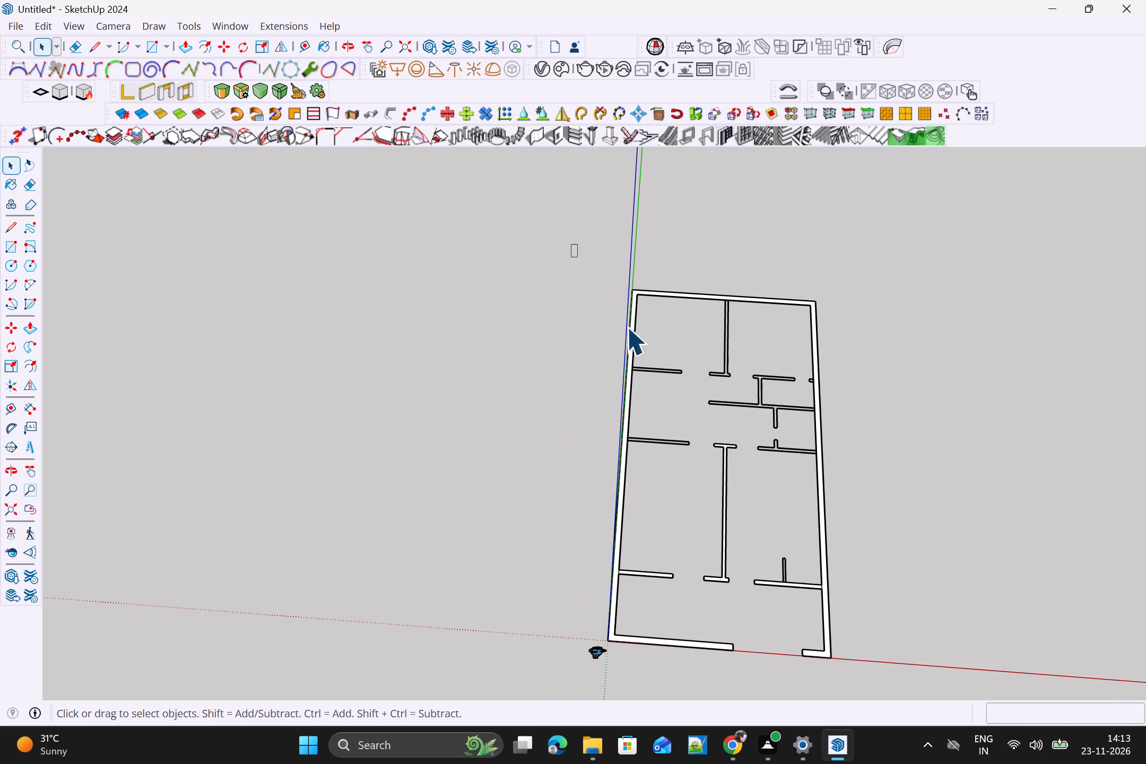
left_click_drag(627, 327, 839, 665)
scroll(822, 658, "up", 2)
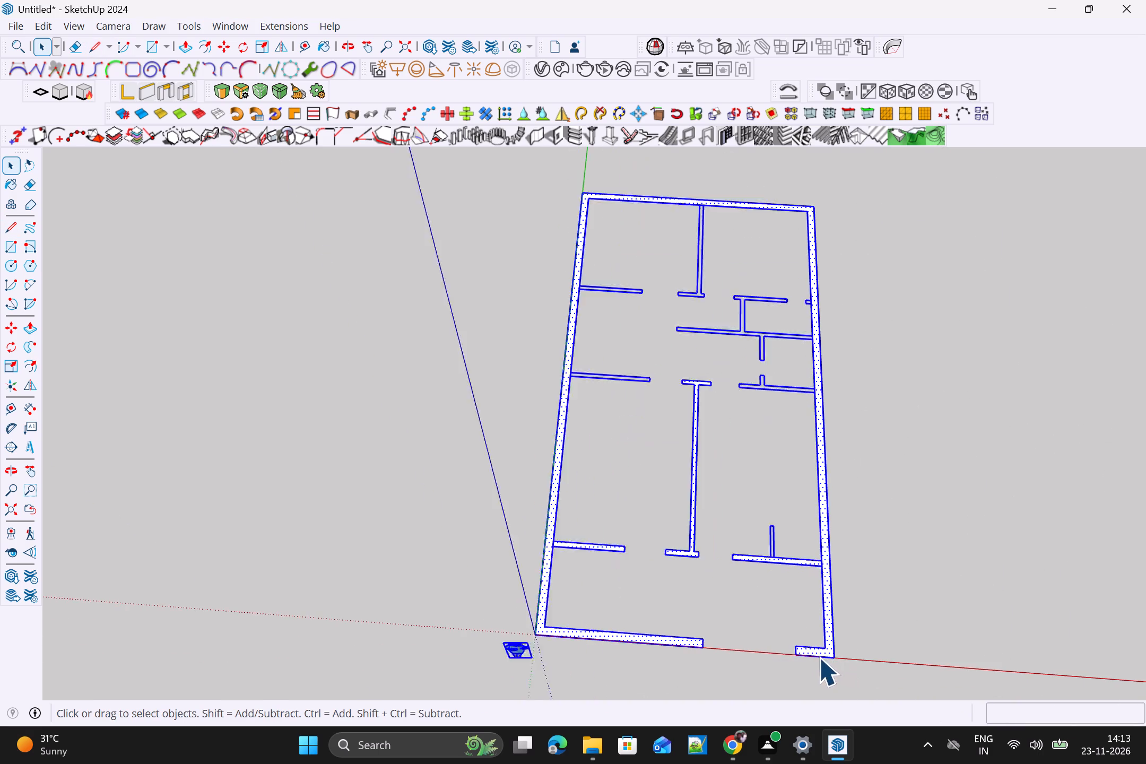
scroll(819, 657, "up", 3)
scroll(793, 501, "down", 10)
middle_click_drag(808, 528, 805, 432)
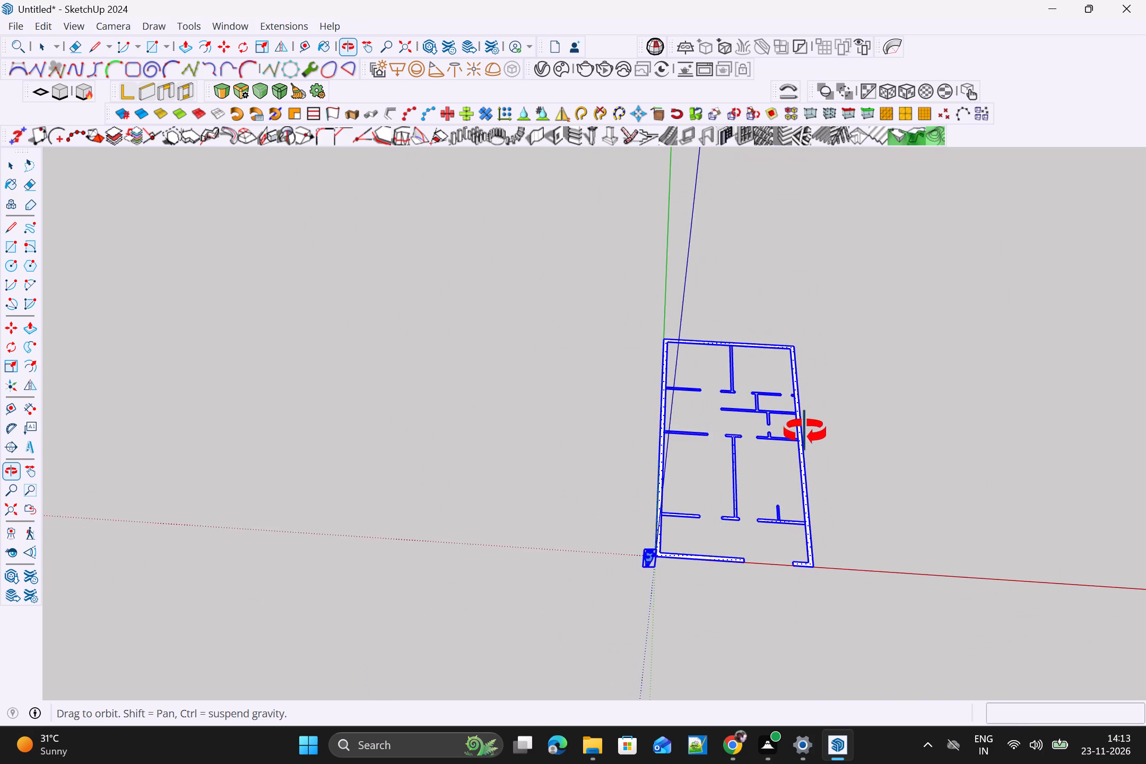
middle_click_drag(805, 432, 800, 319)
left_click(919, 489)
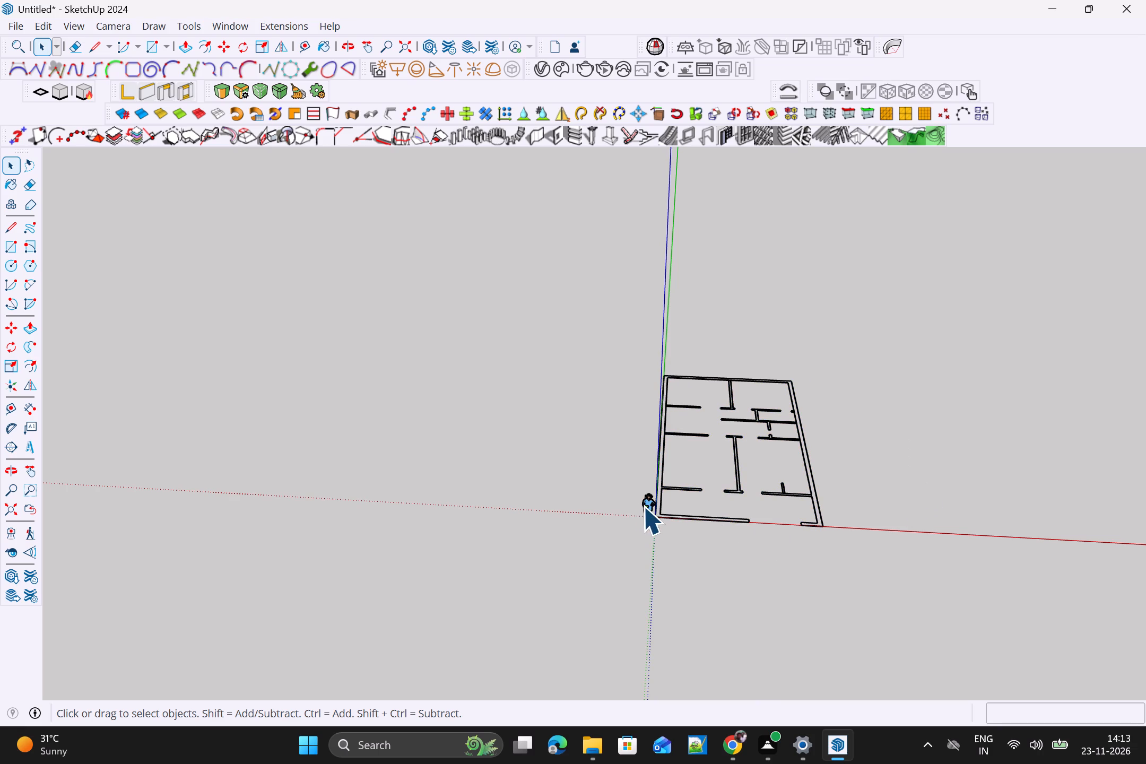
Delete the scale figure beside the origin.
left_click(643, 506)
scroll(649, 510, "up", 1)
key("Delete")
Select all the wall outlines of the house plan and generate upward-facing faces from their edges.
left_click_drag(638, 331, 691, 391)
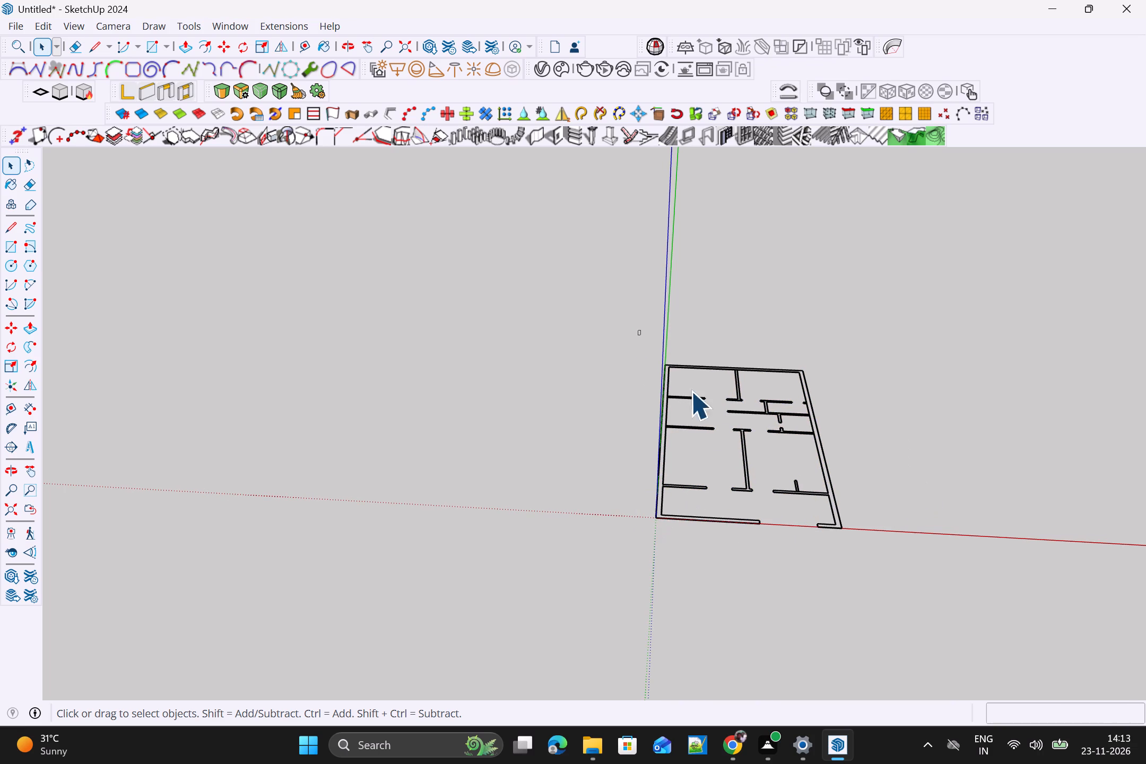
left_click_drag(691, 391, 868, 552)
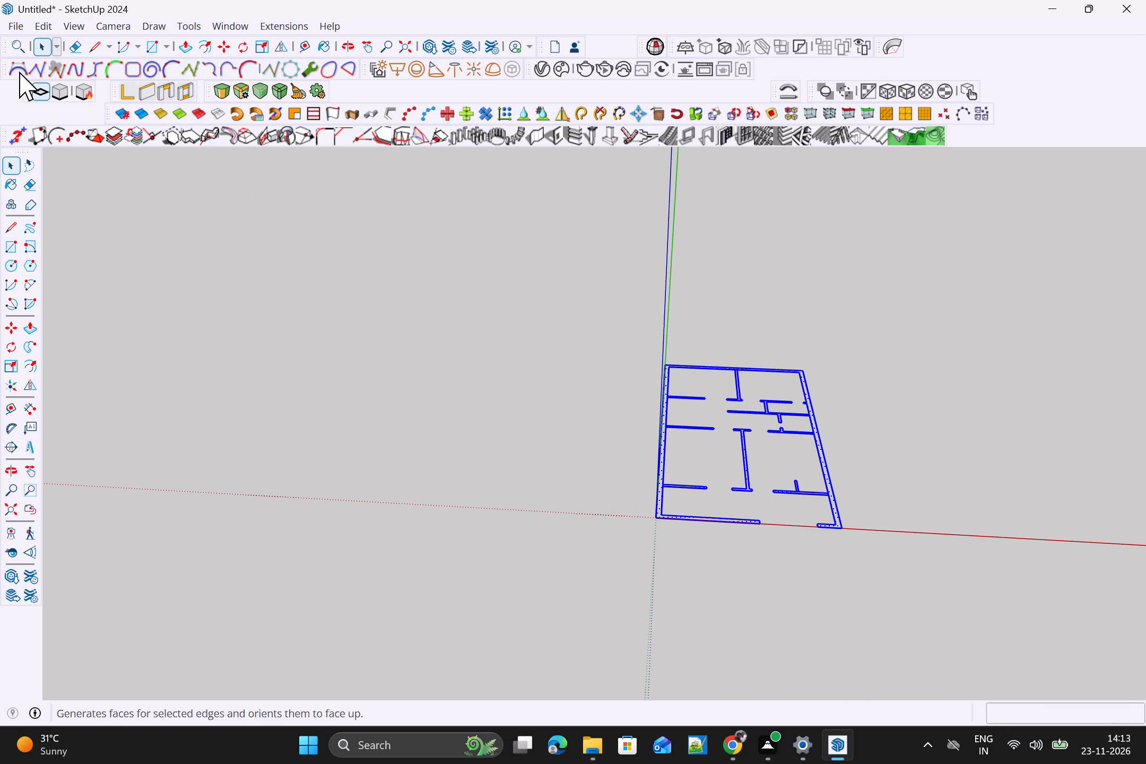
left_click(36, 87)
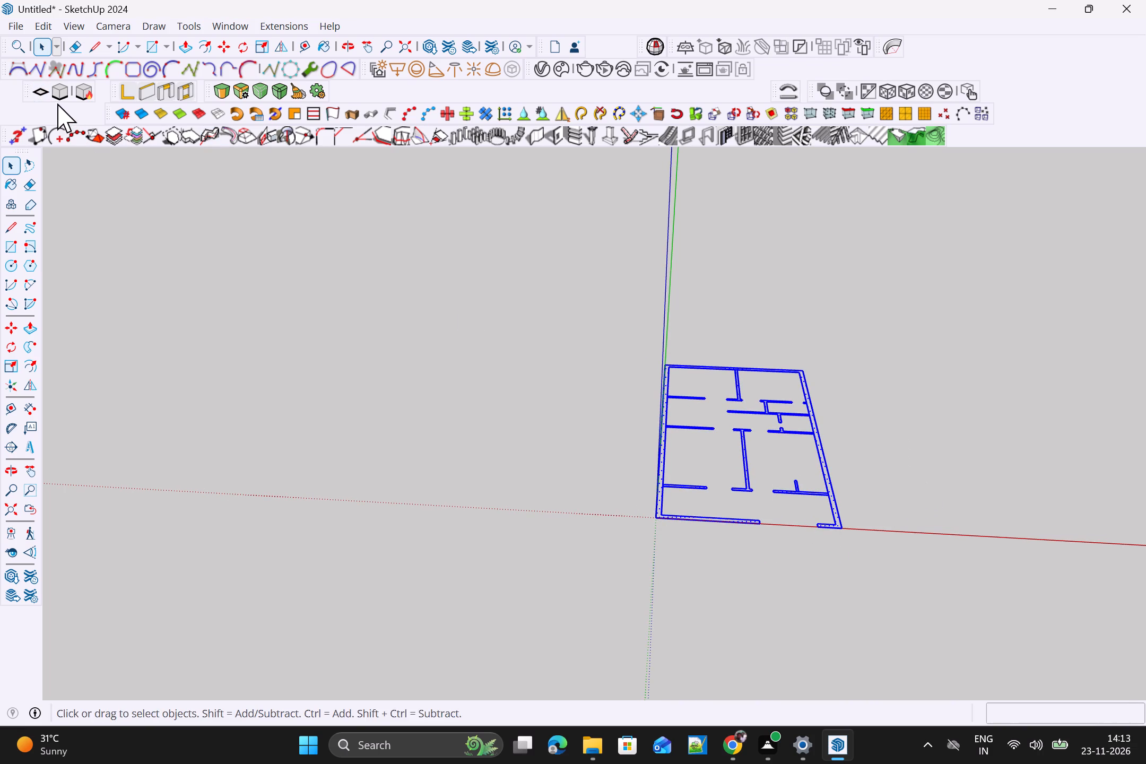
left_click(41, 99)
left_click(38, 93)
Extrude all the selected wall faces to a height of 10' with Extruder.
scroll(765, 406, "up", 5)
middle_click_drag(789, 412, 762, 649)
scroll(759, 640, "up", 1)
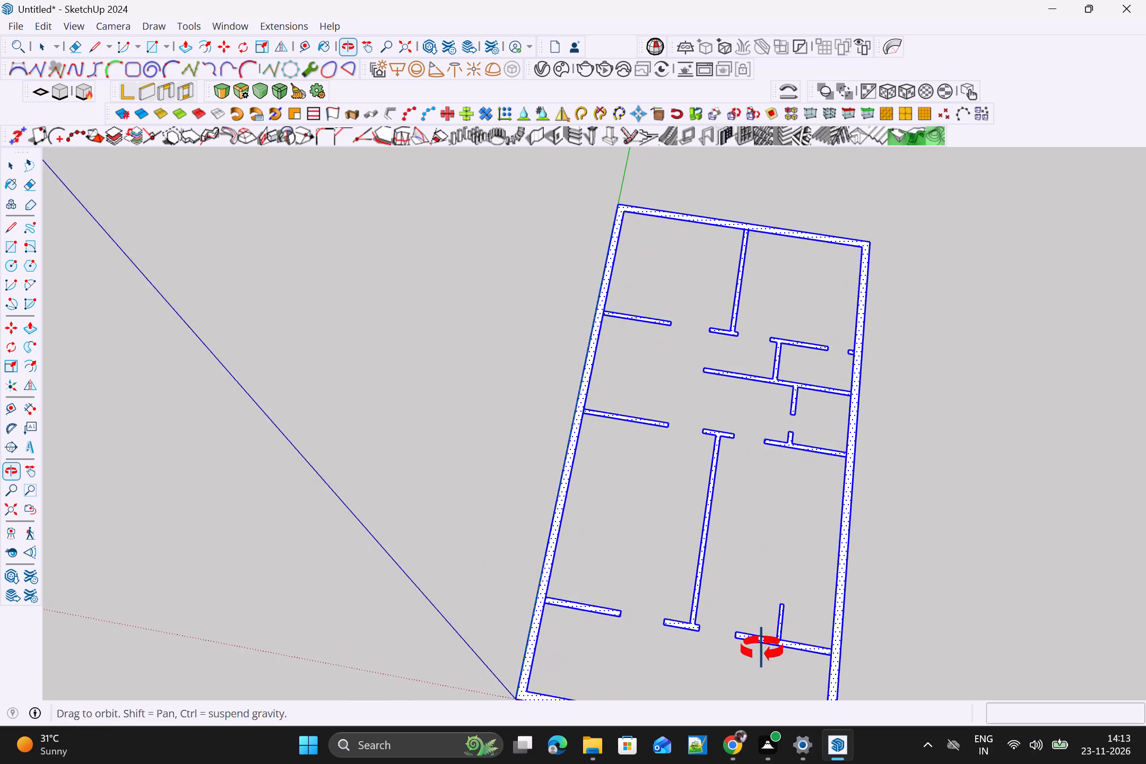
middle_click_drag(762, 649, 830, 617)
scroll(656, 437, "down", 7)
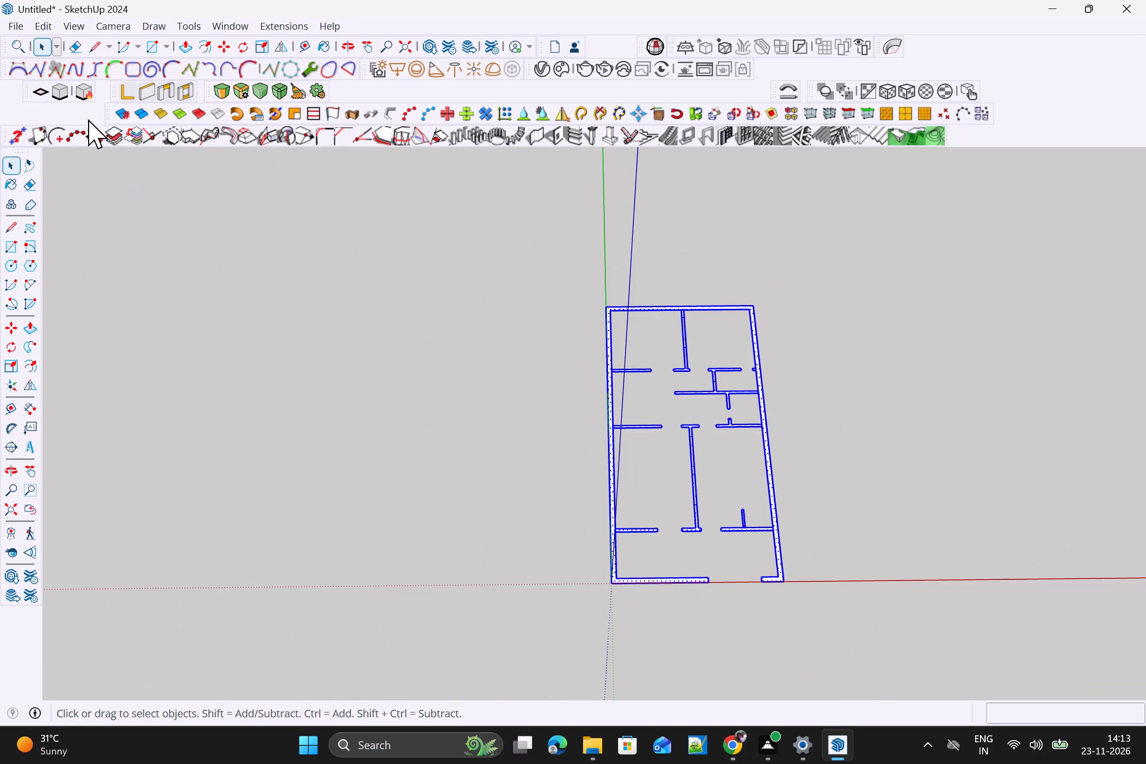
left_click(58, 91)
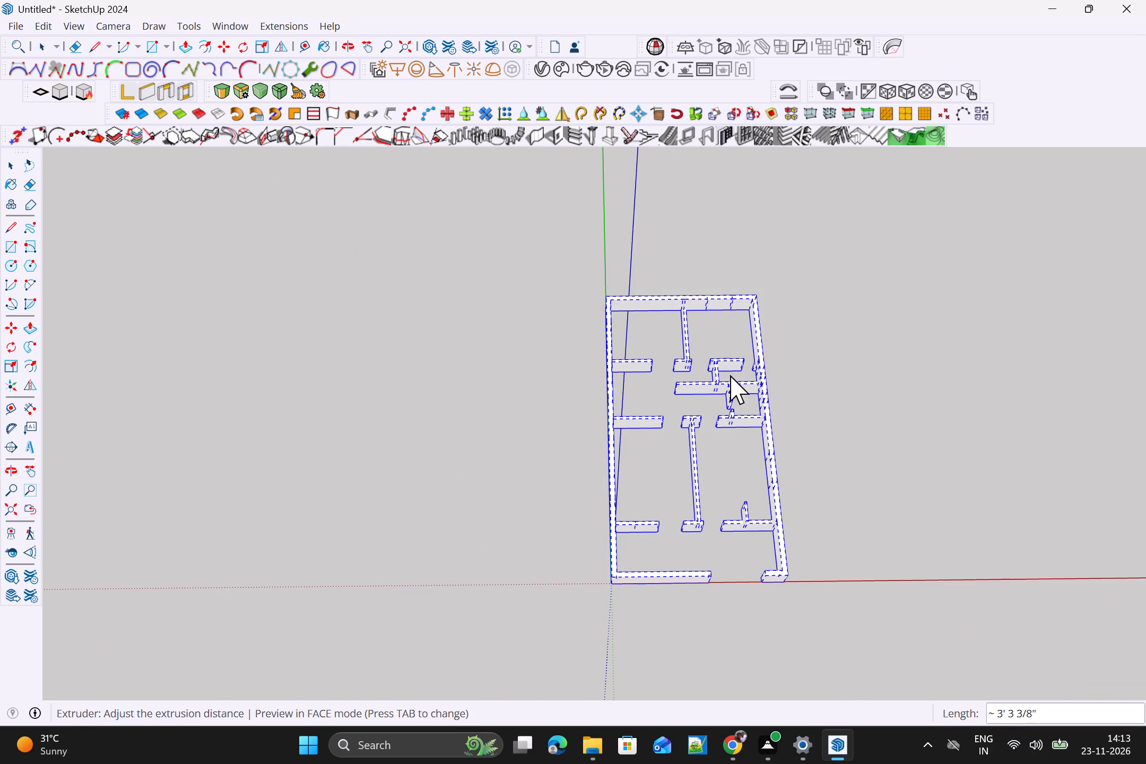
scroll(764, 420, "down", 4)
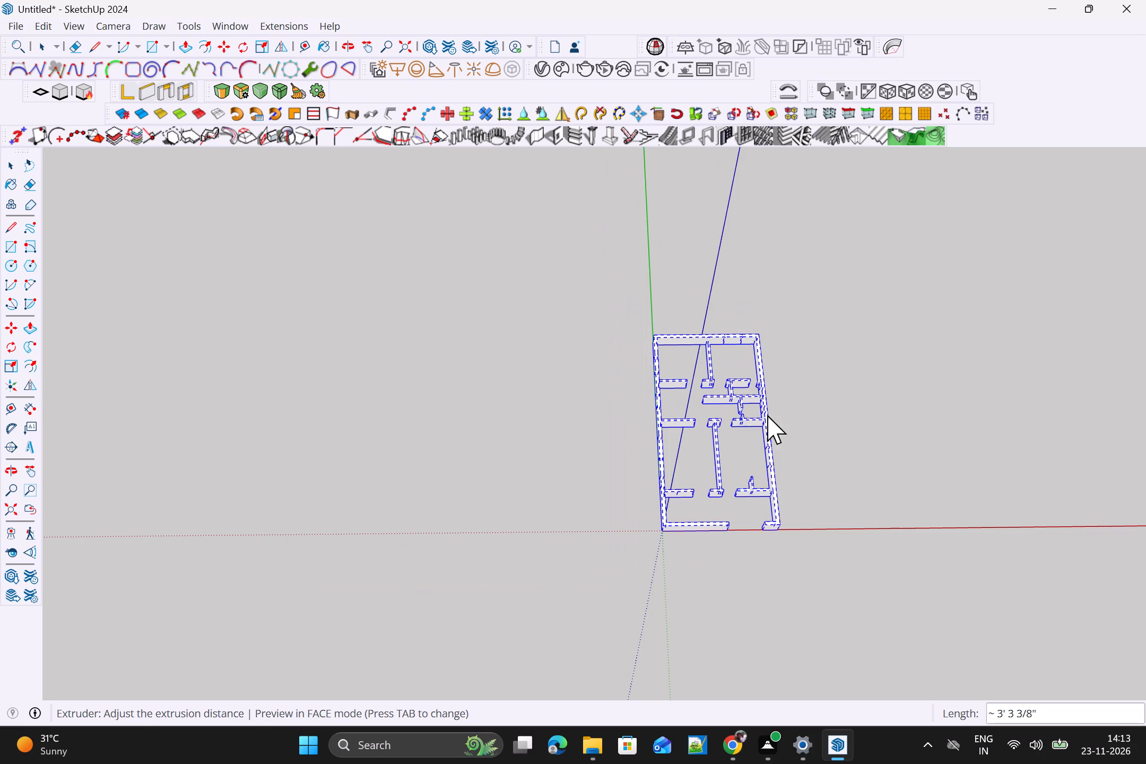
middle_click_drag(761, 383, 752, 352)
middle_click_drag(752, 411, 706, 328)
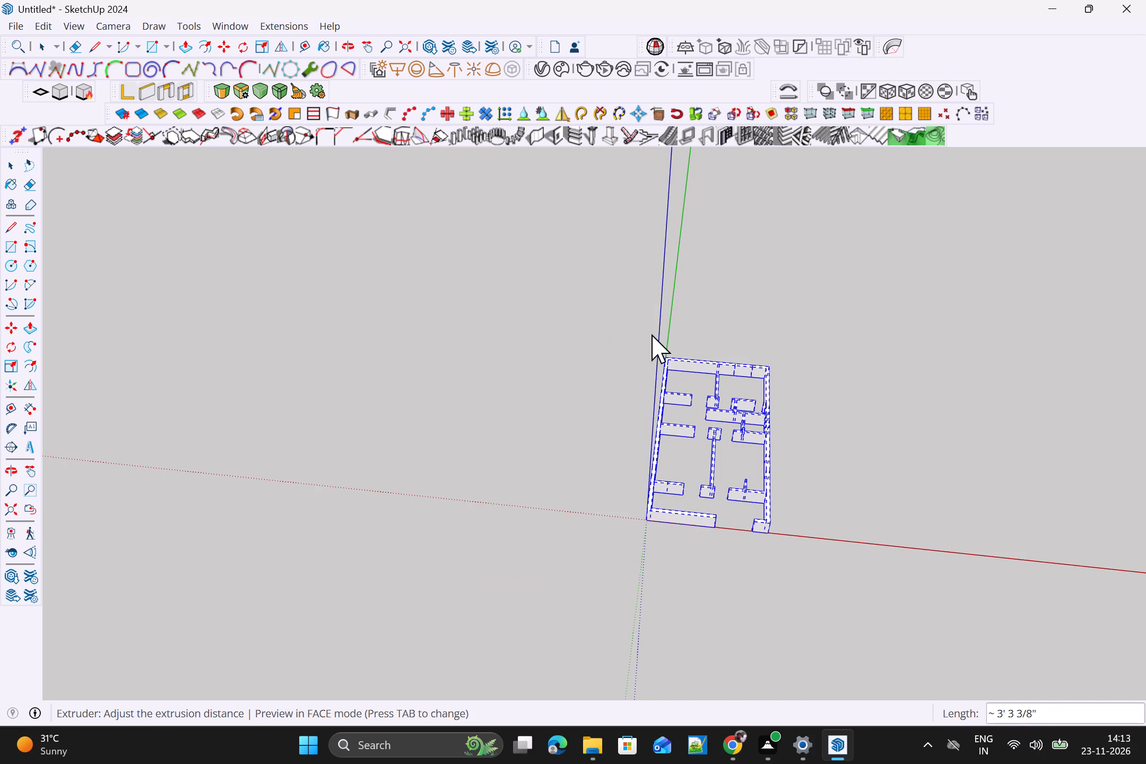
type("10")
key("apostrophe")
key("Return")
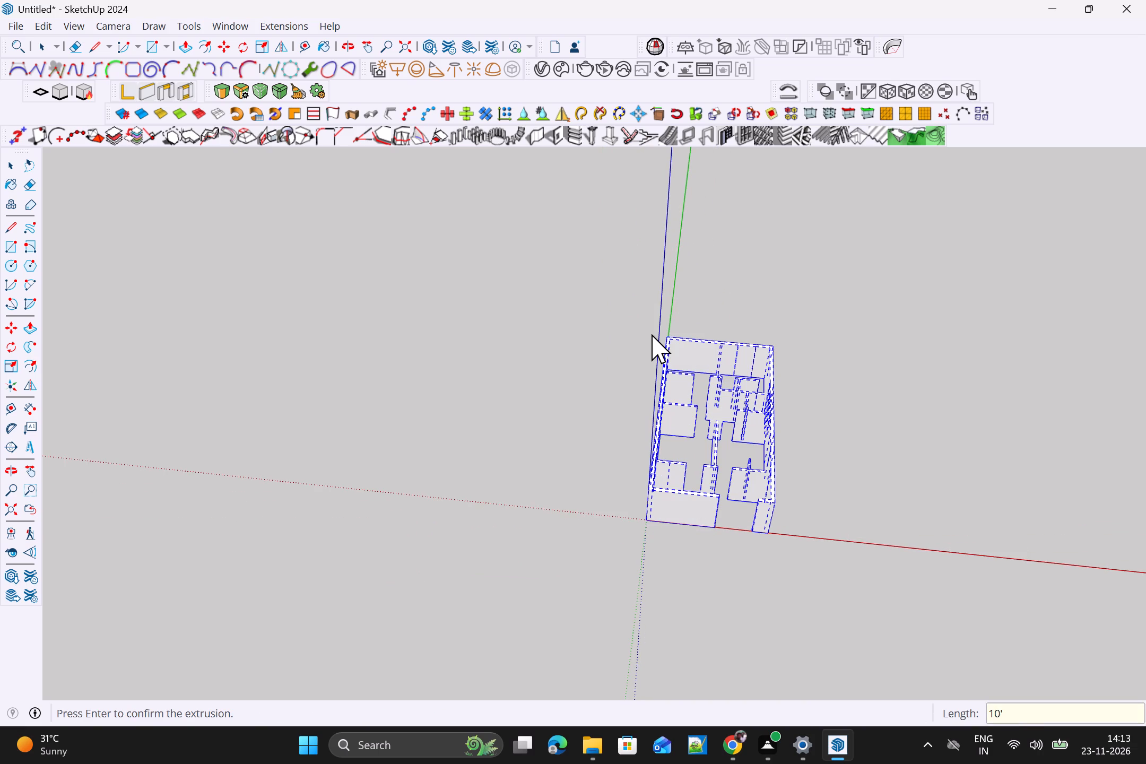
key("Return")
key("Return")
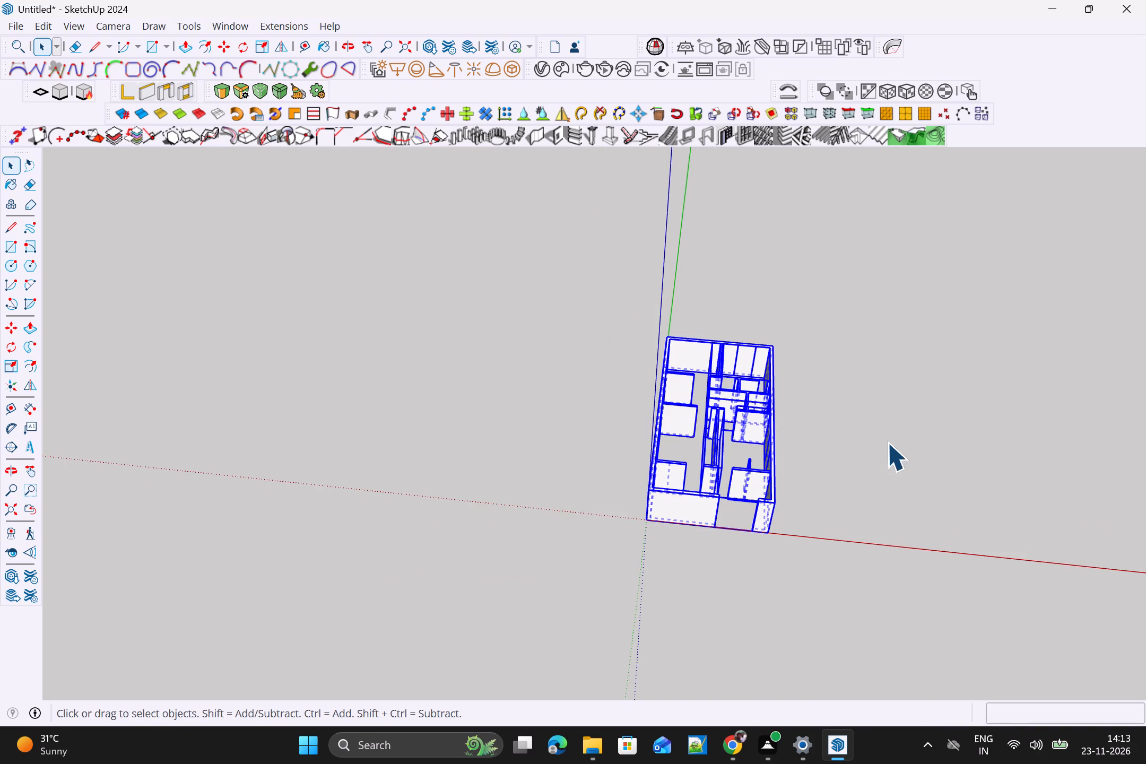
Inspect the extruded walls of the house model from the front, the sides and above.
left_click(888, 442)
scroll(810, 491, "up", 3)
scroll(736, 467, "down", 4)
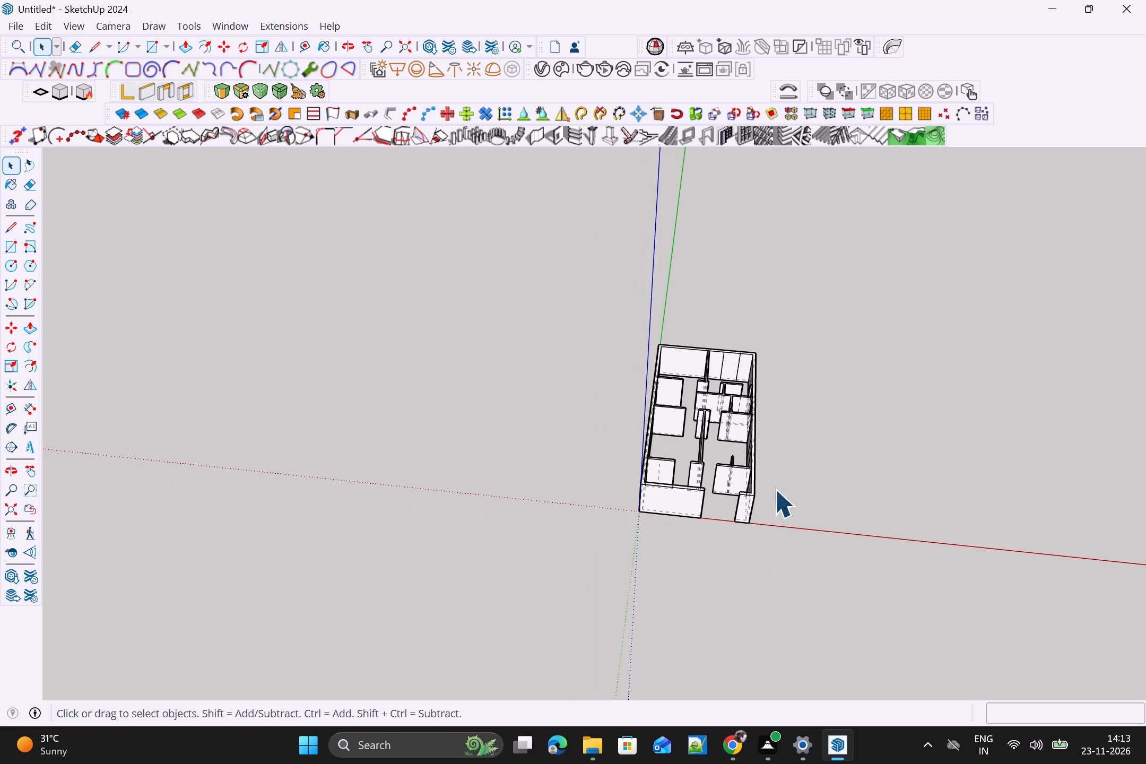
scroll(731, 504, "down", 4)
middle_click_drag(767, 550, 789, 328)
scroll(787, 392, "up", 1)
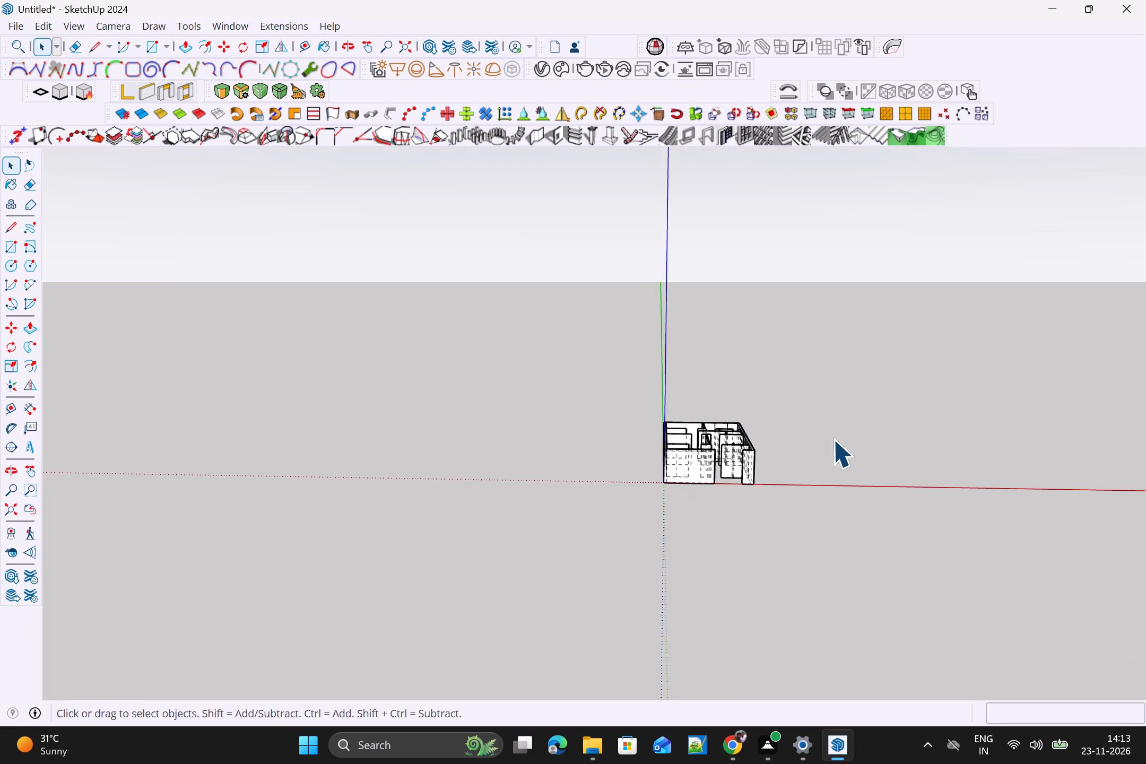
scroll(833, 438, "up", 13)
scroll(778, 529, "up", 1)
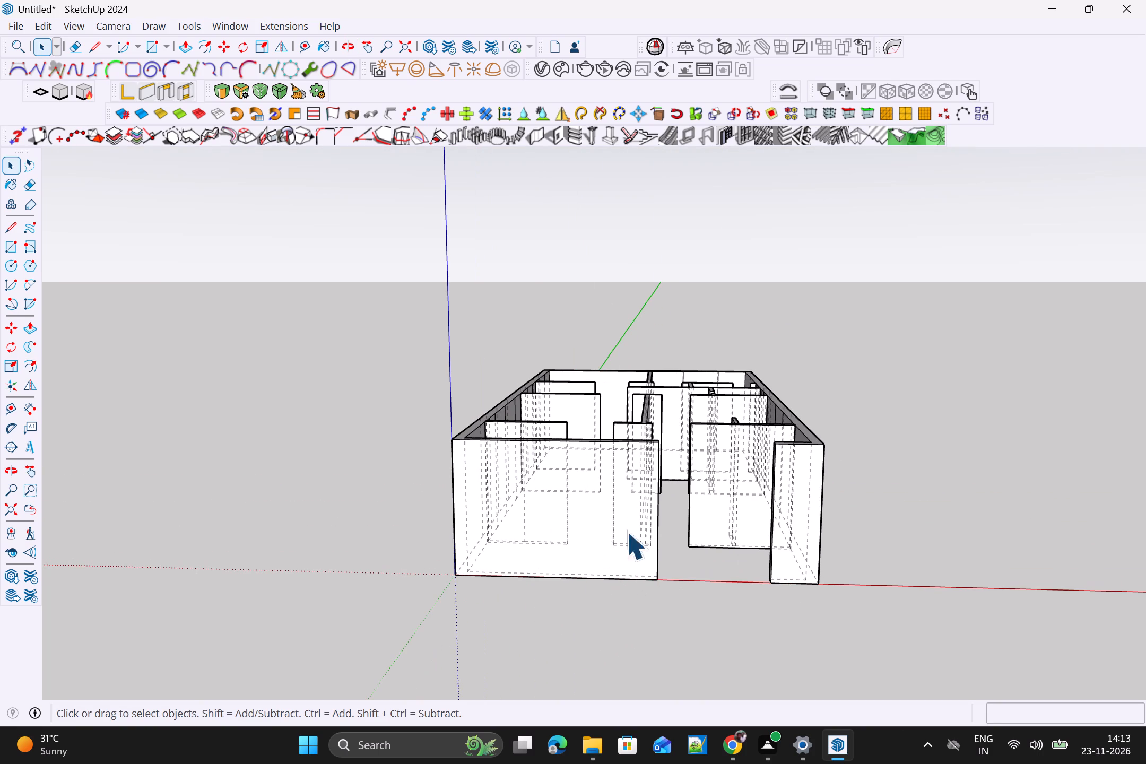
middle_click_drag(698, 525, 266, 620)
scroll(681, 563, "up", 1)
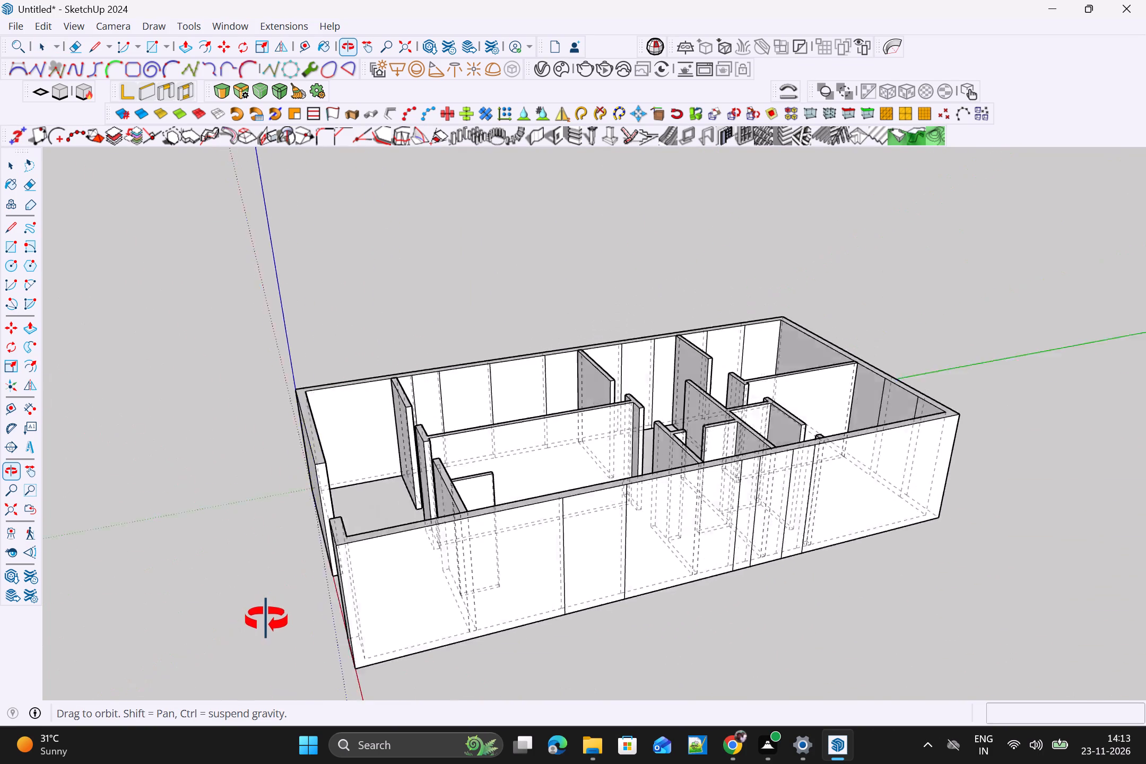
middle_click_drag(266, 620, 492, 647)
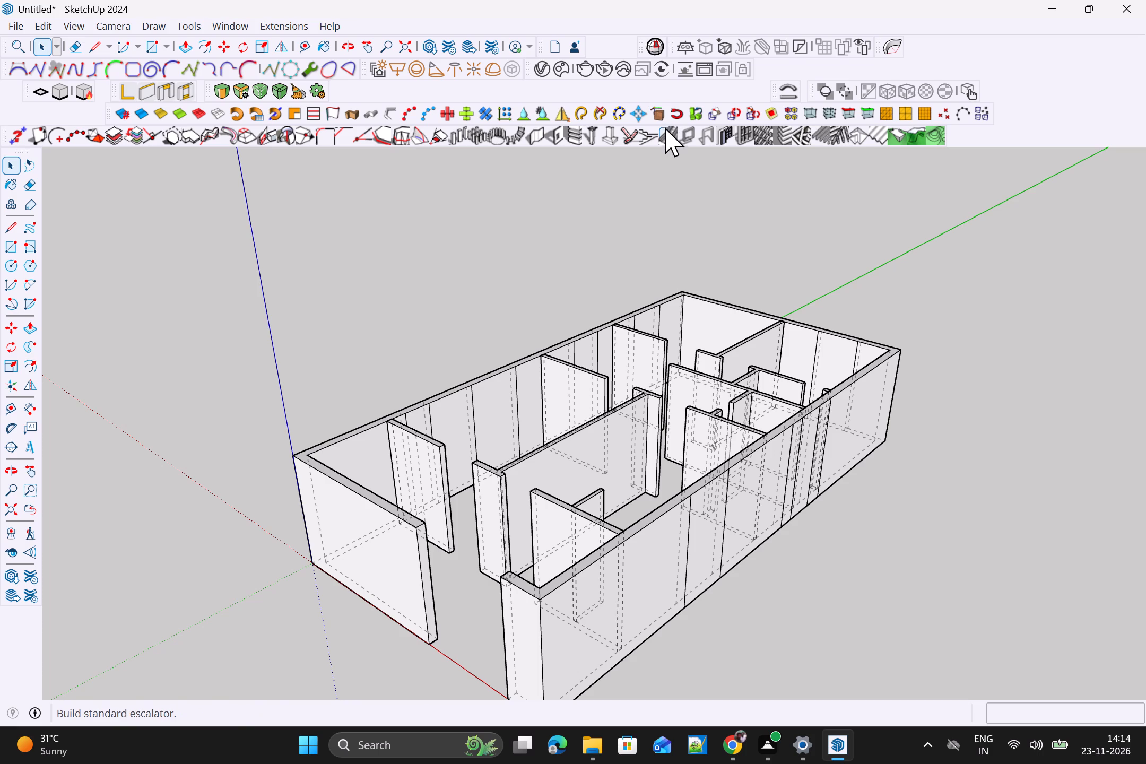
scroll(640, 294, "up", 3)
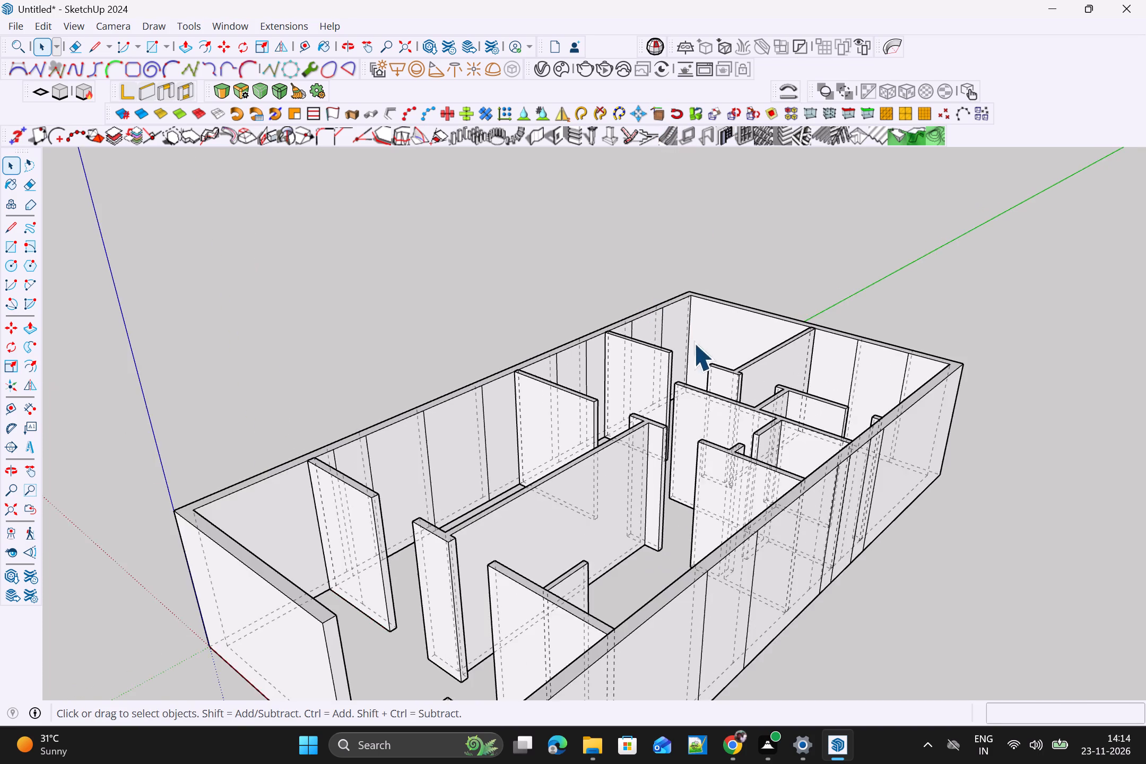
scroll(712, 379, "down", 4)
middle_click_drag(797, 479, 811, 447)
left_click(738, 544)
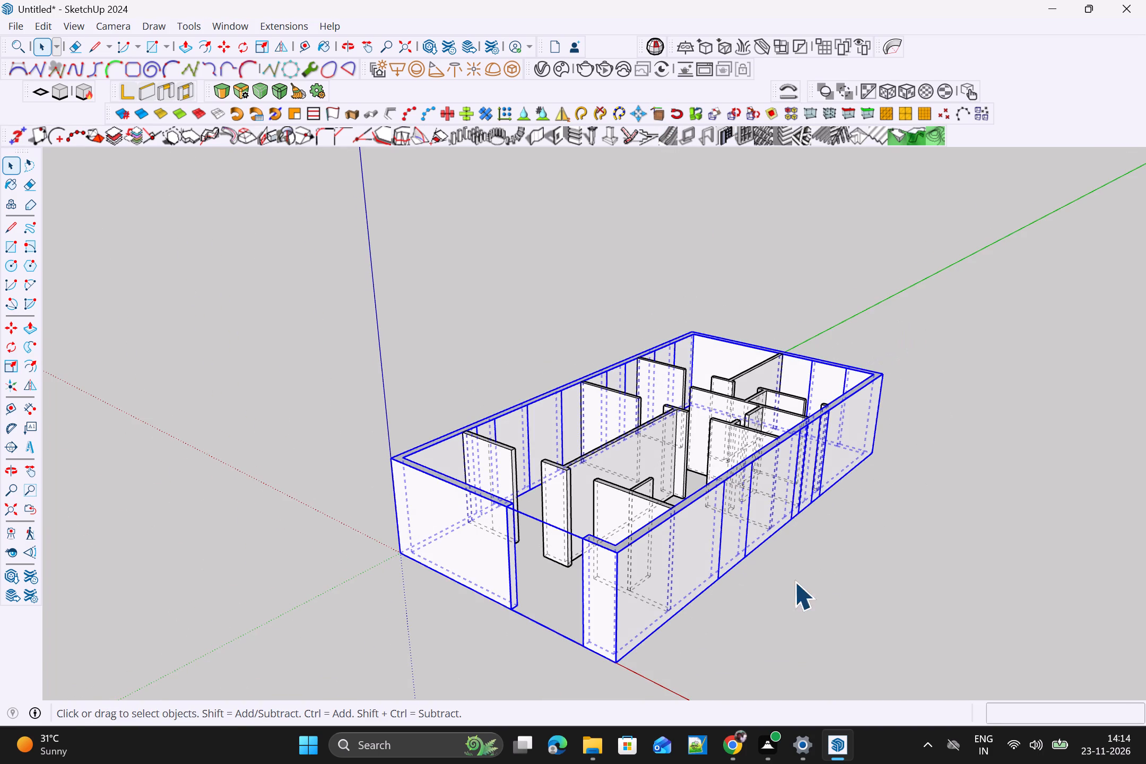
left_click(821, 592)
scroll(802, 606, "up", 1)
scroll(835, 542, "down", 5)
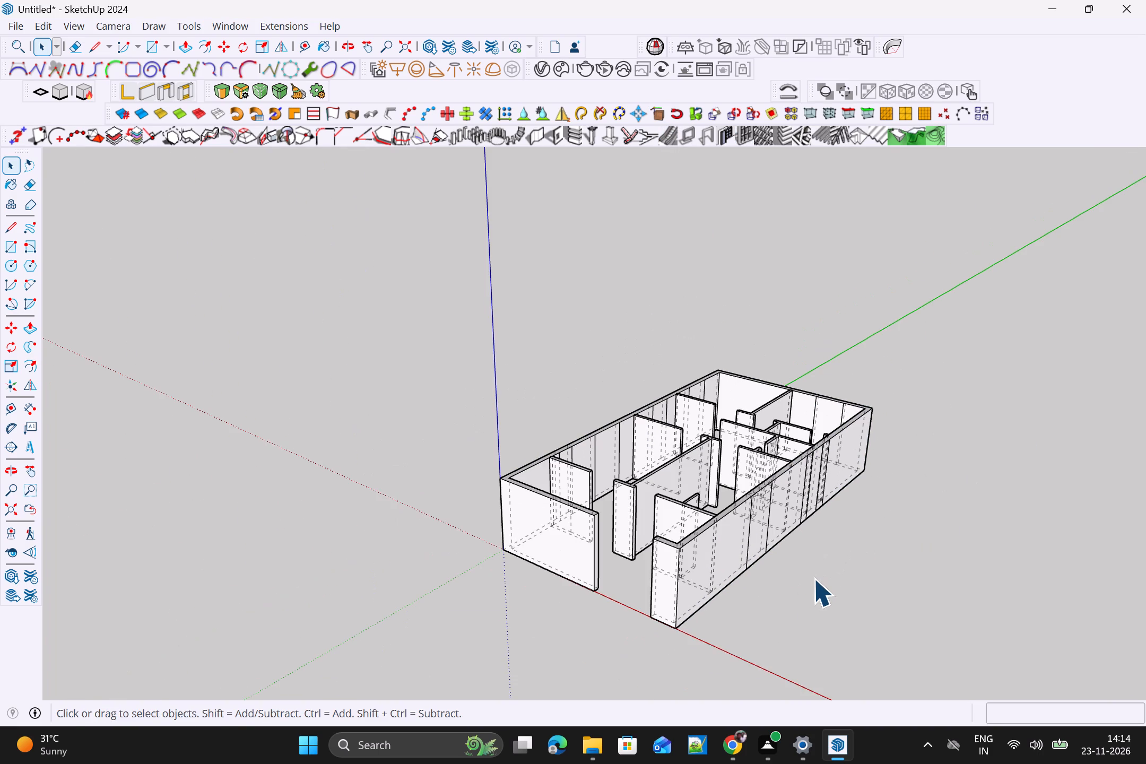
Turn off the display of dashed back edges so the walls appear opaque.
key("space")
left_click(813, 578)
key("k")
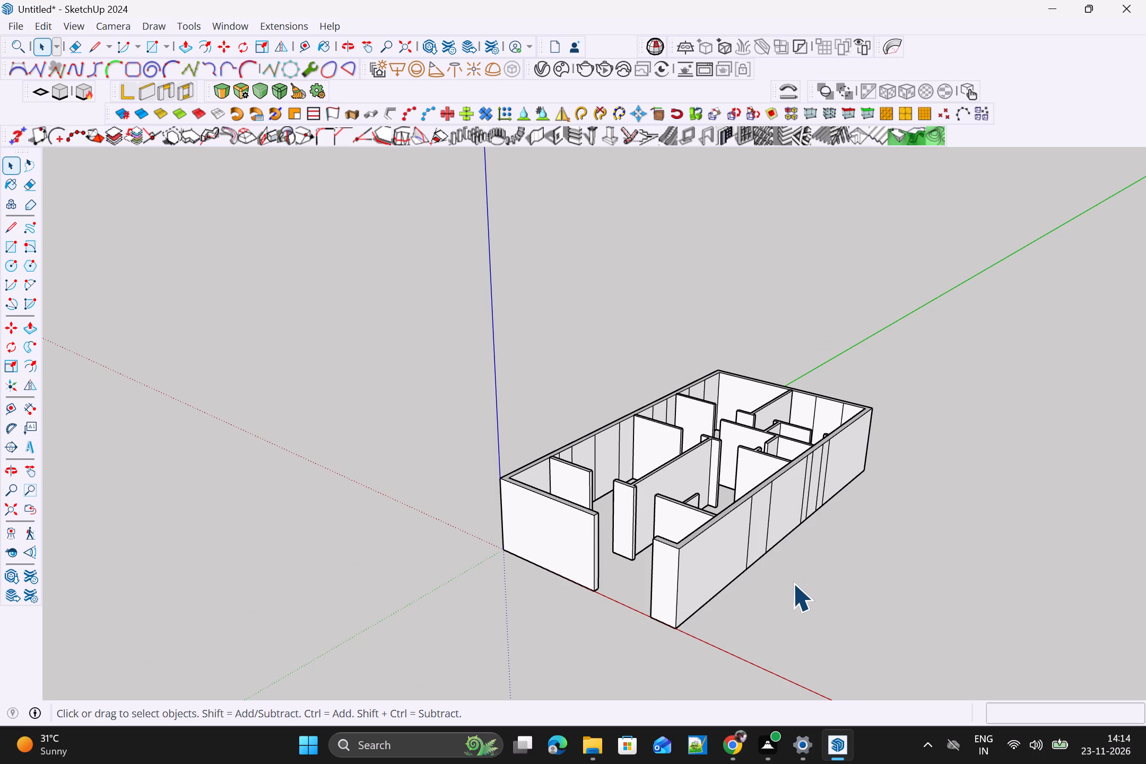
Open the outer wall group for editing and erase the vertical dividing edges on the outer face of the long wall opposite the green axis.
scroll(630, 585, "down", 2)
scroll(686, 533, "up", 3)
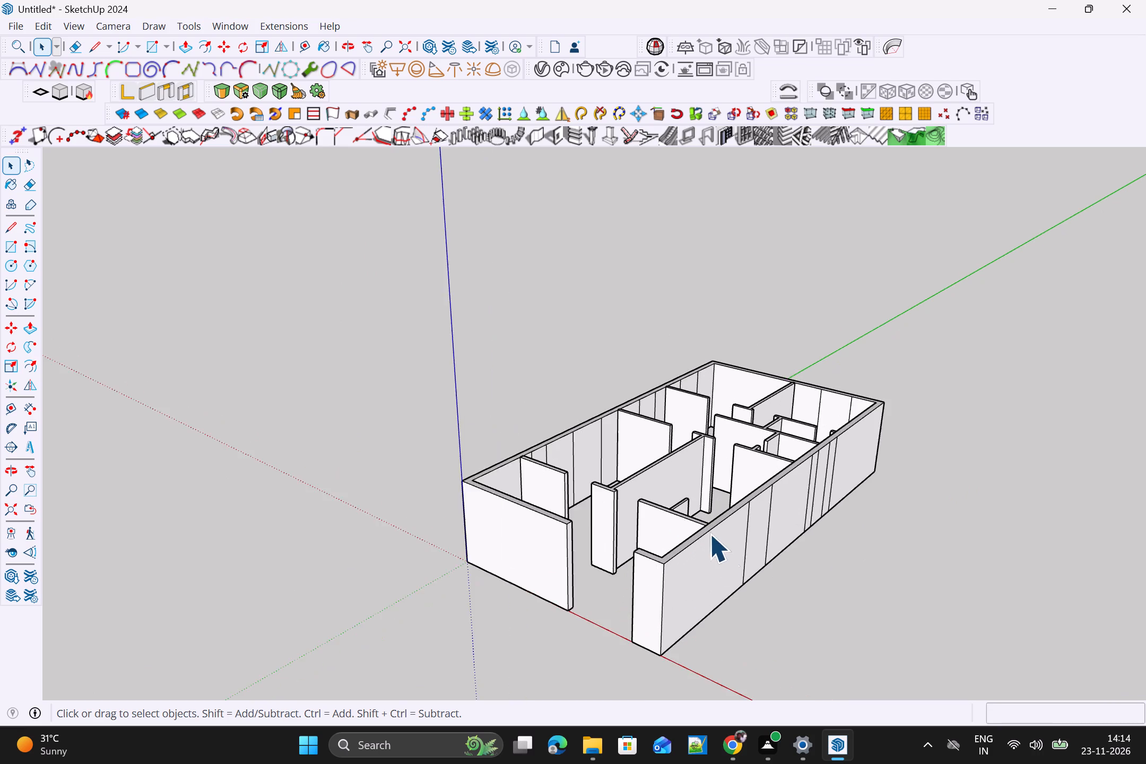
scroll(709, 534, "up", 3)
left_click(733, 584)
middle_click_drag(866, 605, 814, 604)
scroll(717, 537, "up", 1)
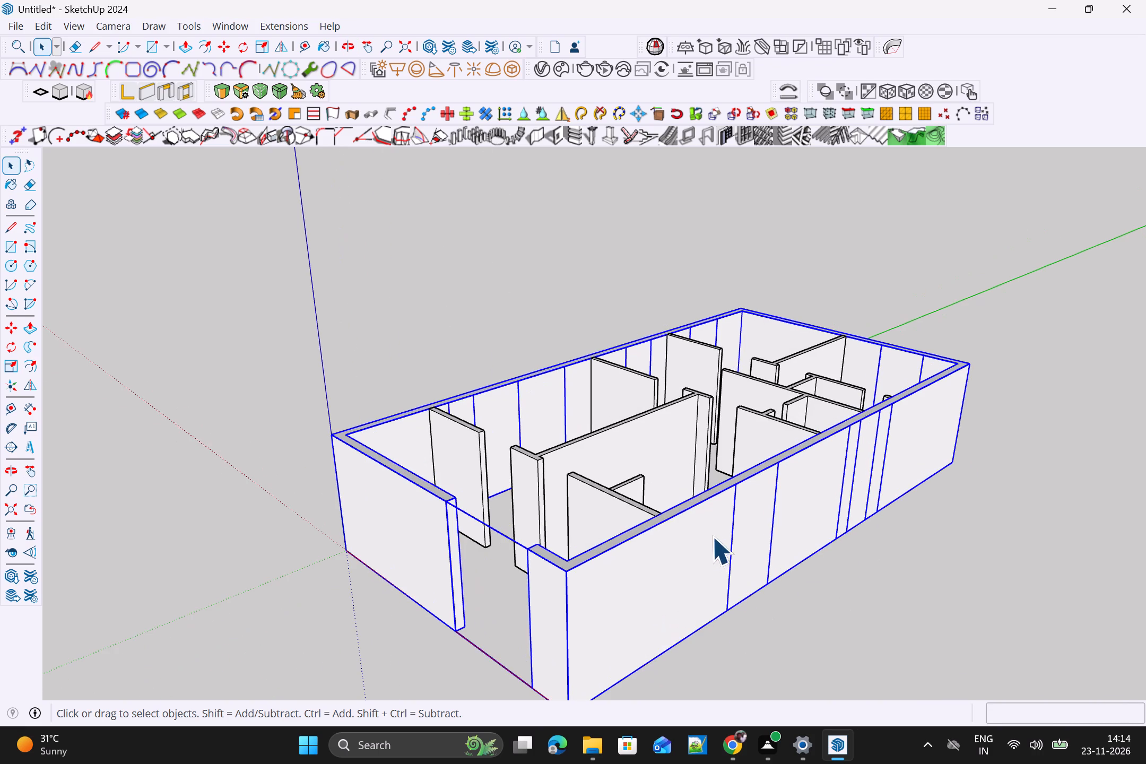
double_click(694, 544)
scroll(712, 550, "up", 3)
middle_click_drag(709, 605, 645, 597)
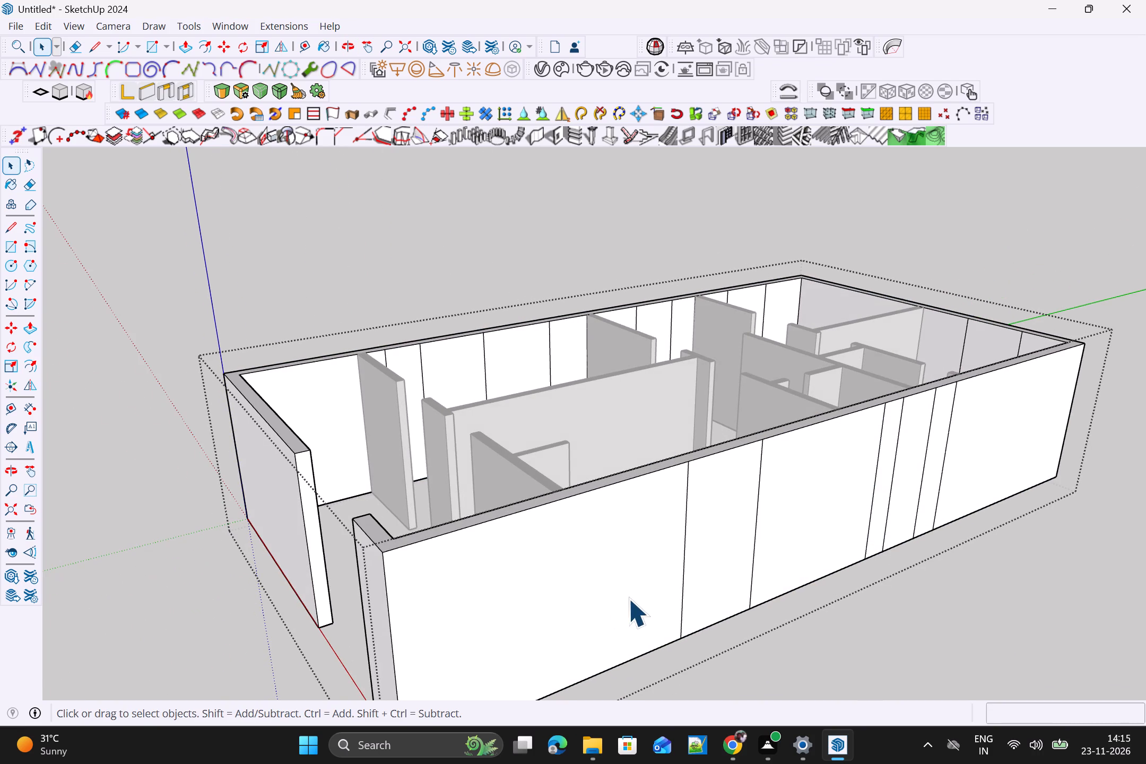
key("e")
left_click_drag(785, 530, 642, 584)
left_click_drag(975, 472, 962, 474)
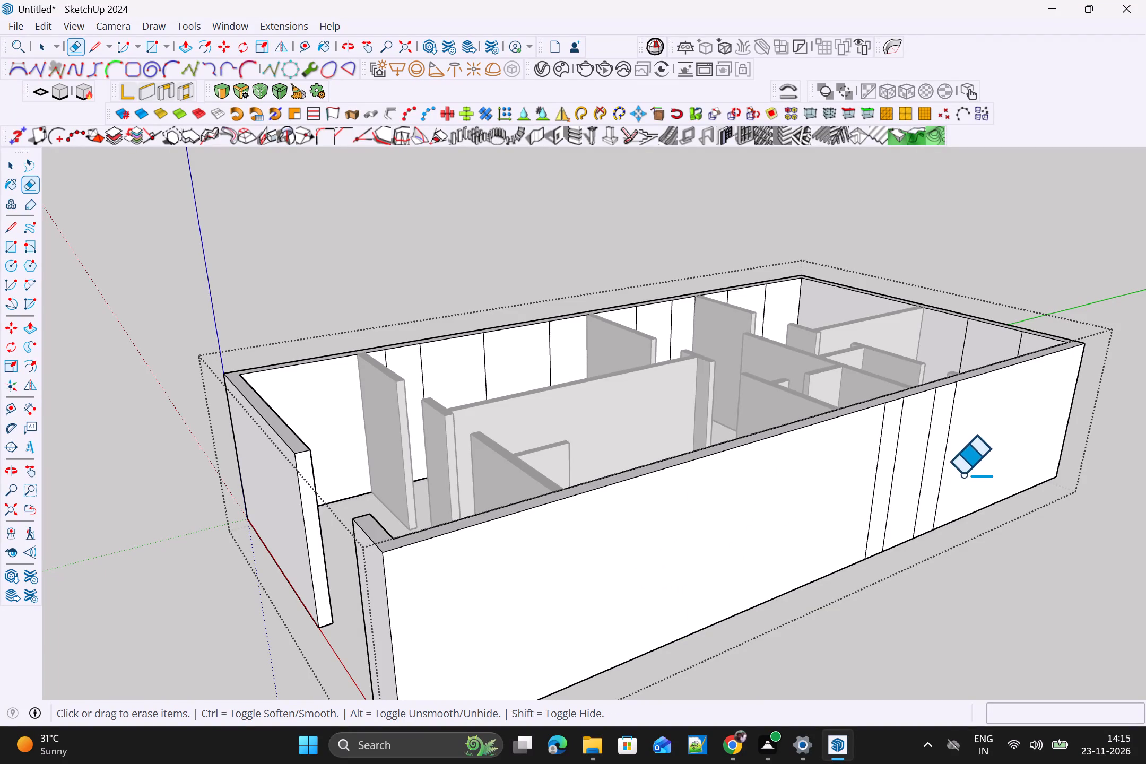
left_click_drag(962, 474, 840, 530)
Erase the vertical dividing edges on the inner face of the rear end wall.
scroll(846, 530, "down", 9)
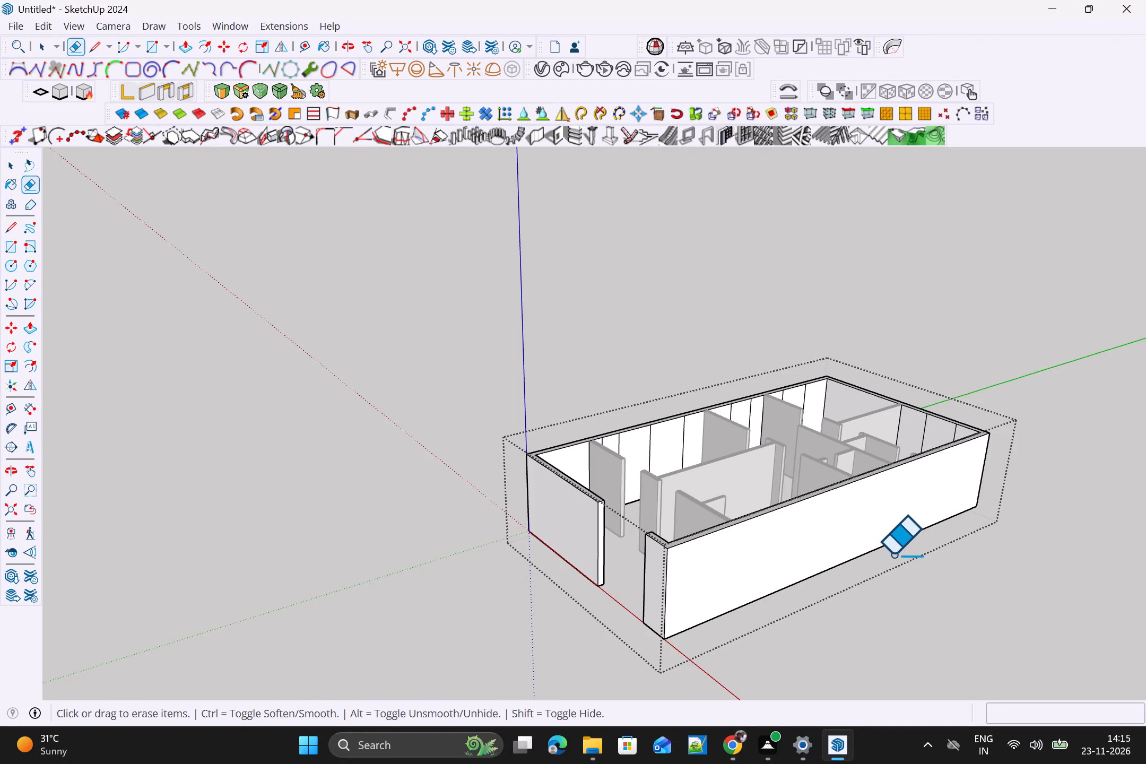
scroll(995, 539, "down", 3)
scroll(812, 585, "up", 4)
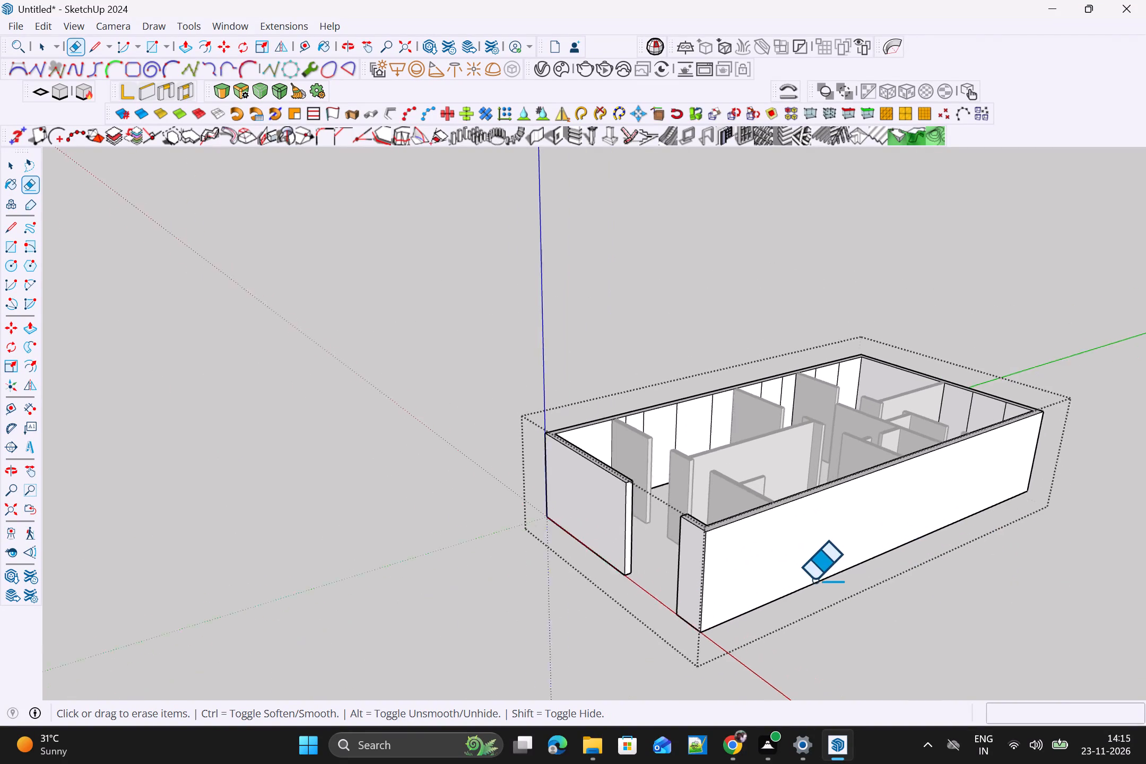
scroll(998, 375, "up", 3)
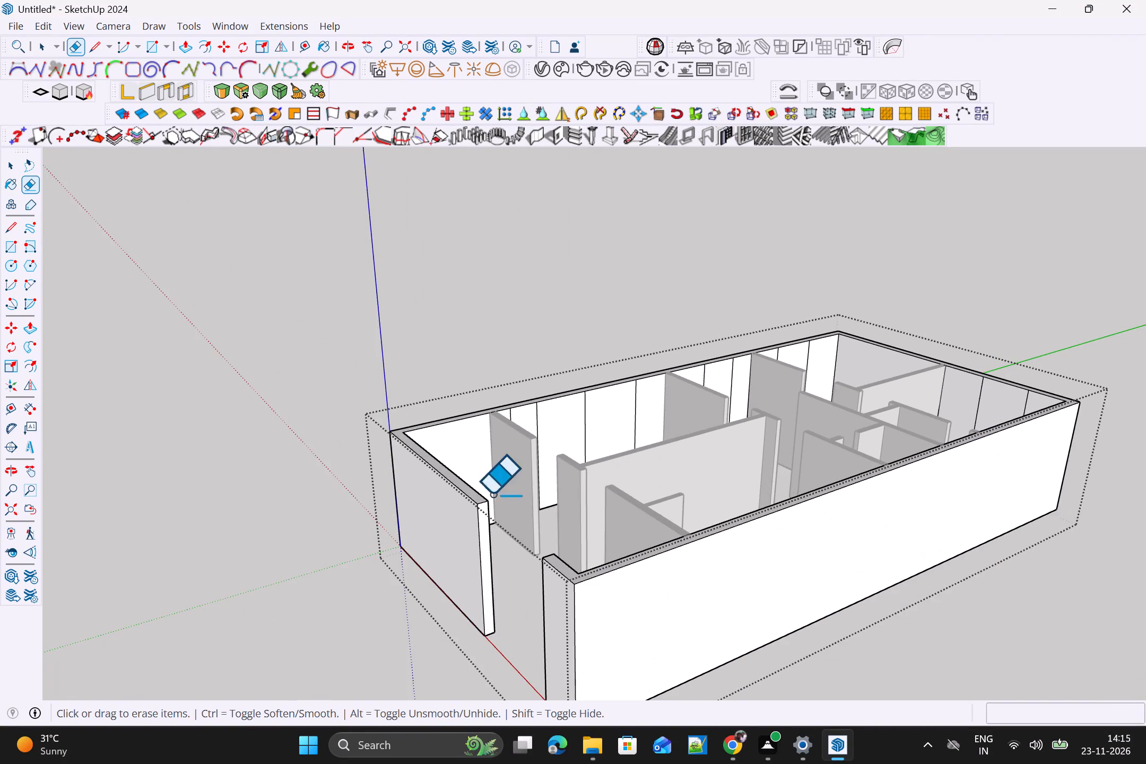
scroll(471, 510, "down", 4)
scroll(502, 553, "down", 4)
middle_click_drag(466, 563, 453, 515, "shift")
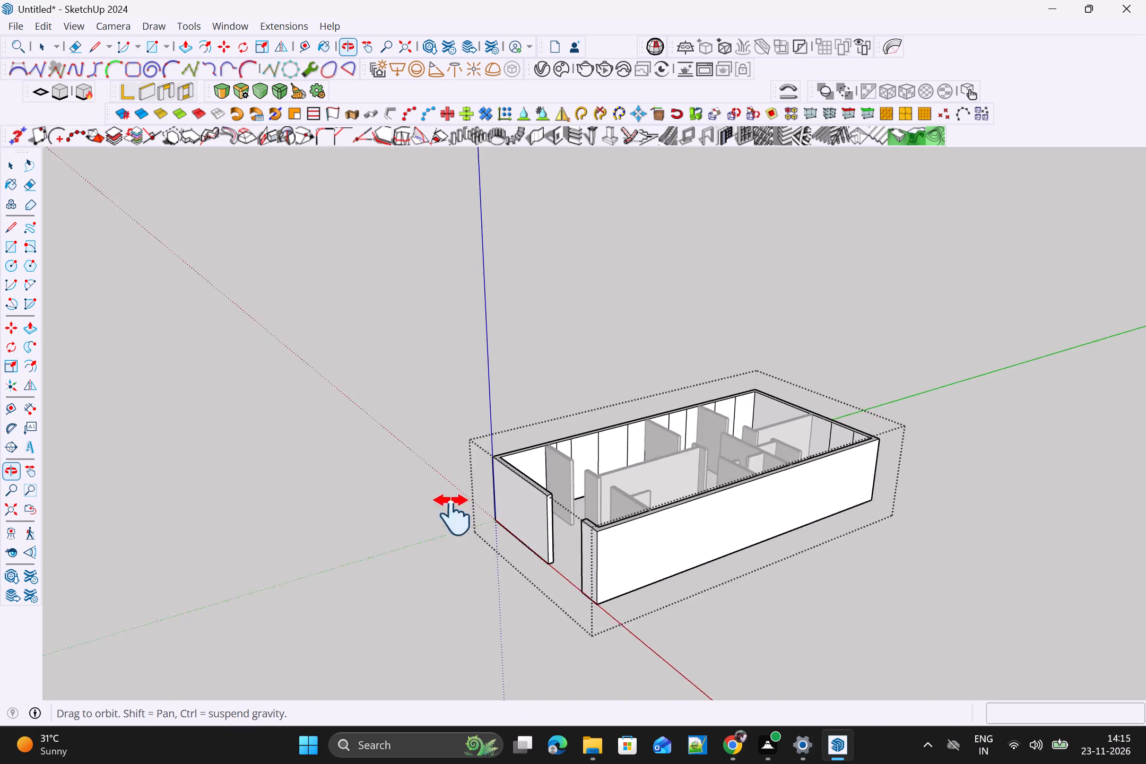
middle_click_drag(453, 515, 450, 513, "shift")
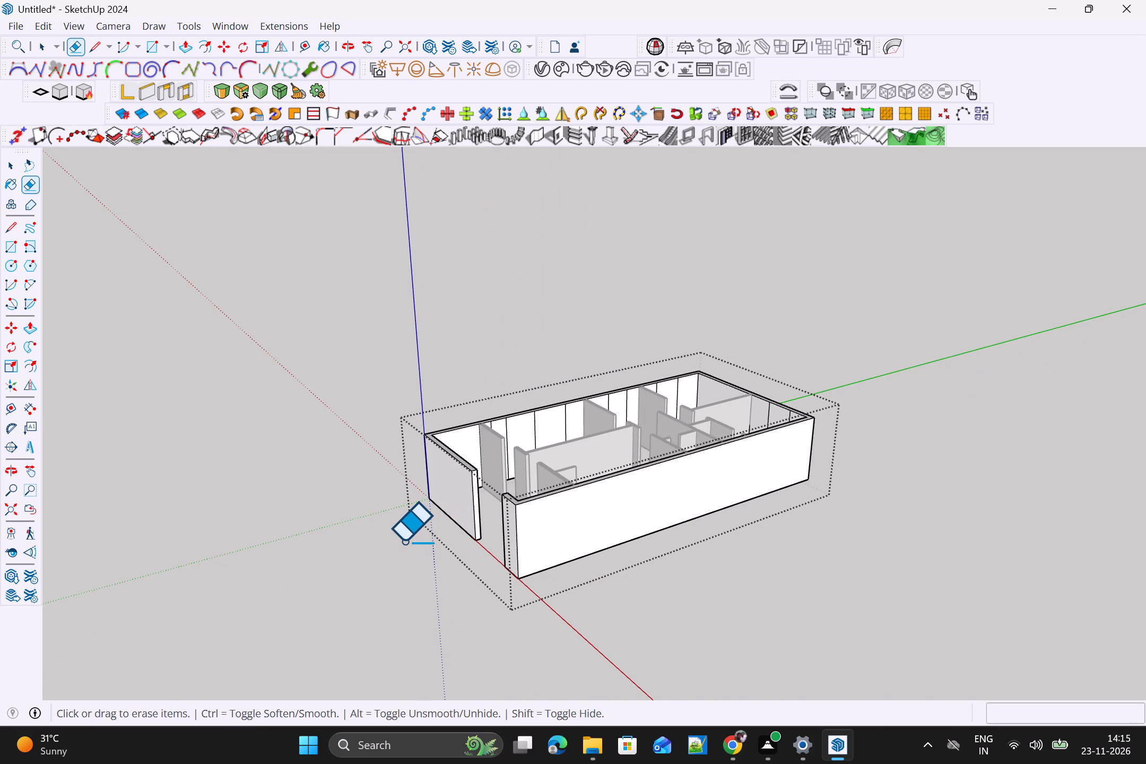
scroll(931, 436, "down", 3)
middle_click_drag(640, 462, 748, 612)
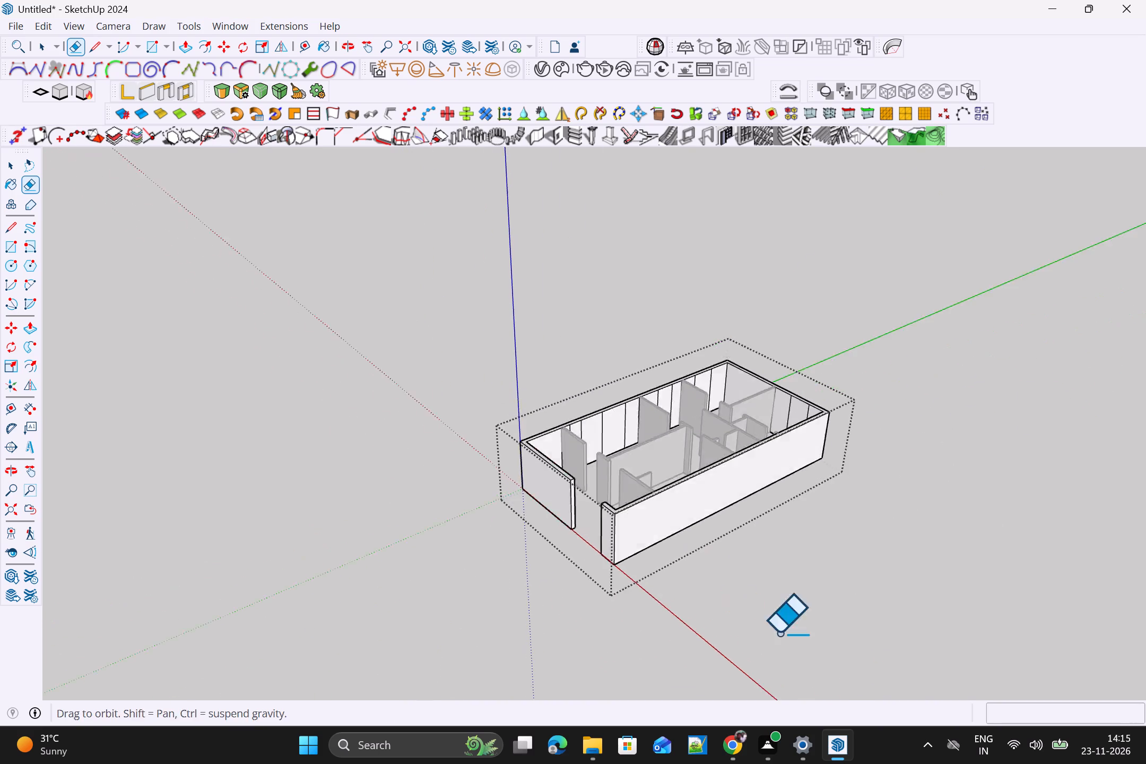
middle_click_drag(834, 665, 855, 672)
scroll(749, 399, "up", 8)
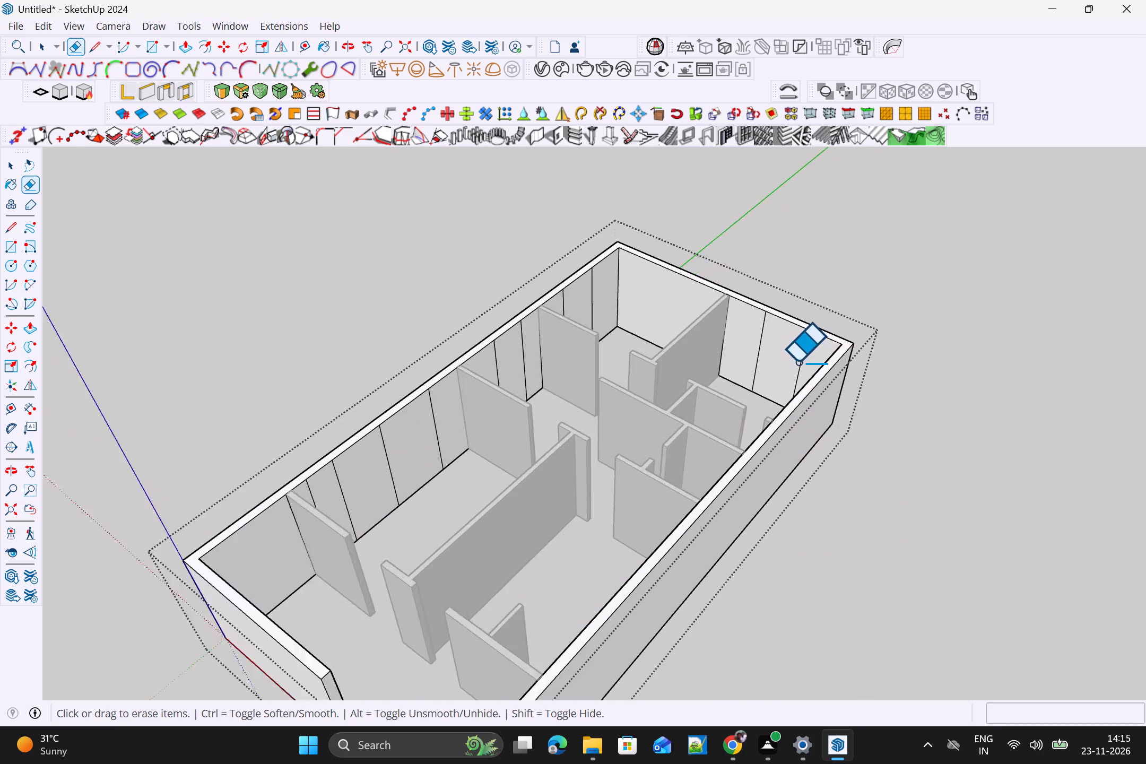
scroll(797, 362, "up", 6)
left_click_drag(824, 374, 725, 316)
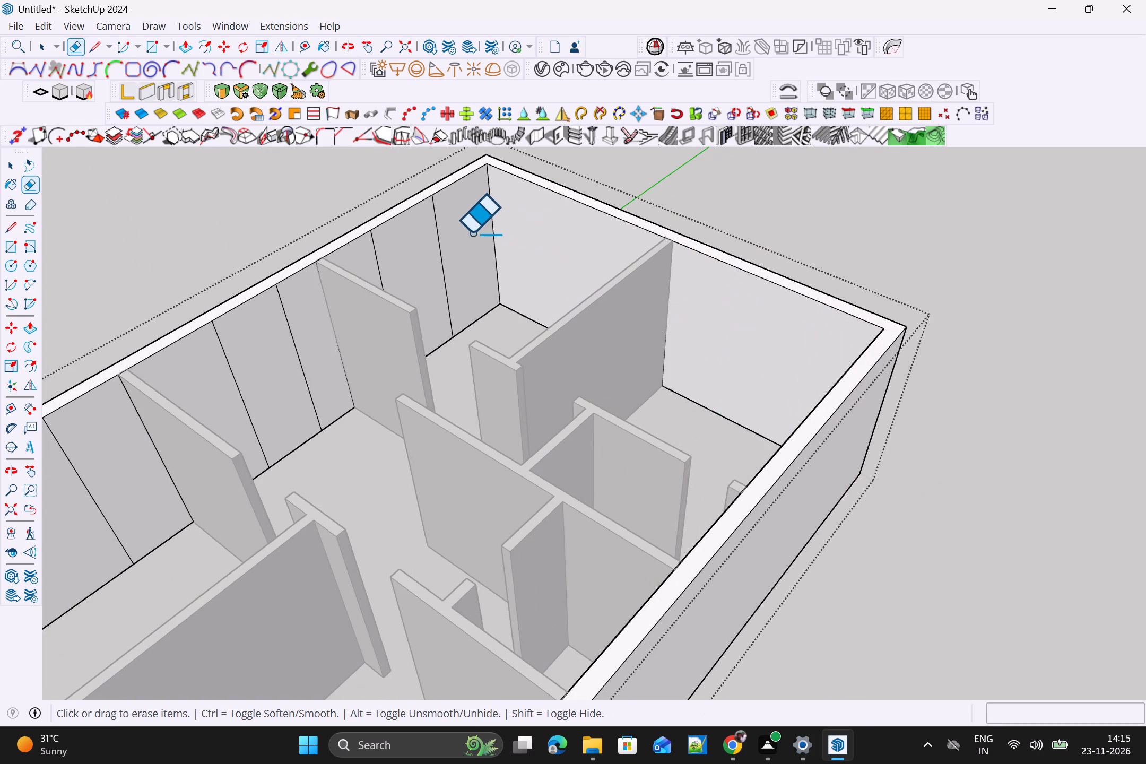
Erase the vertical dividing edges on the inner face of the long wall that runs along the green axis.
left_click_drag(459, 231, 370, 260)
left_click_drag(301, 317, 257, 351)
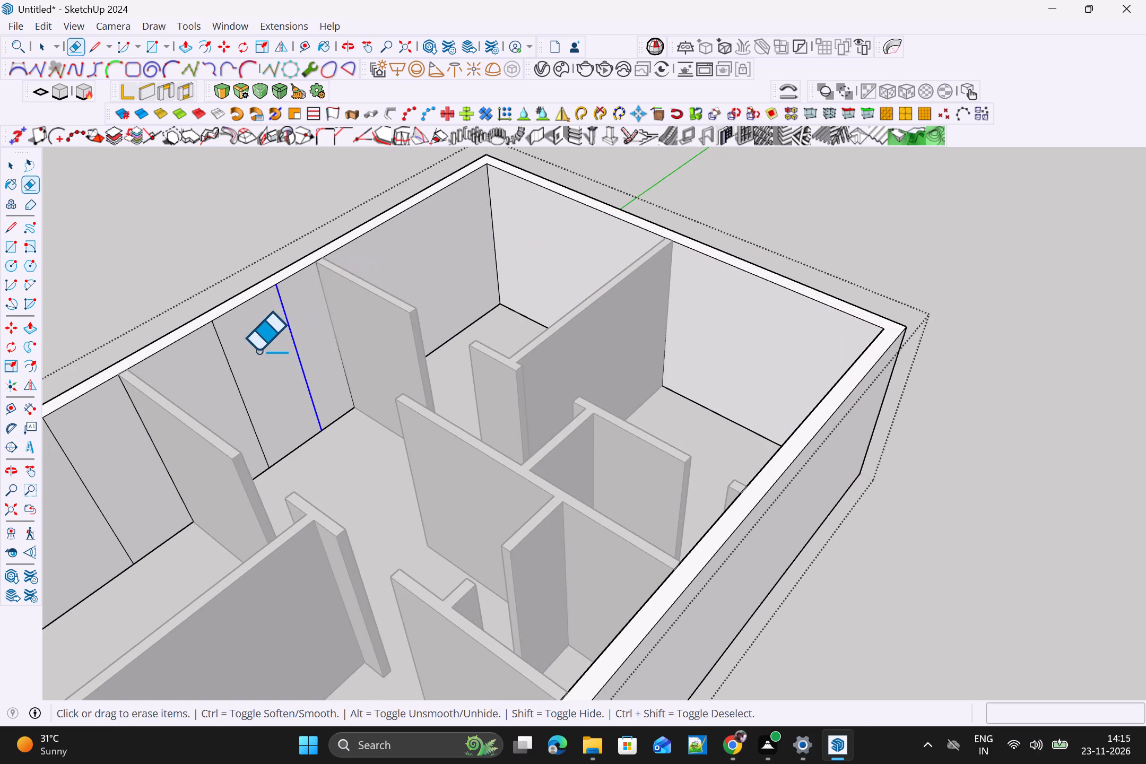
left_click_drag(257, 351, 214, 380)
scroll(237, 385, "down", 5)
left_click_drag(145, 434, 64, 499)
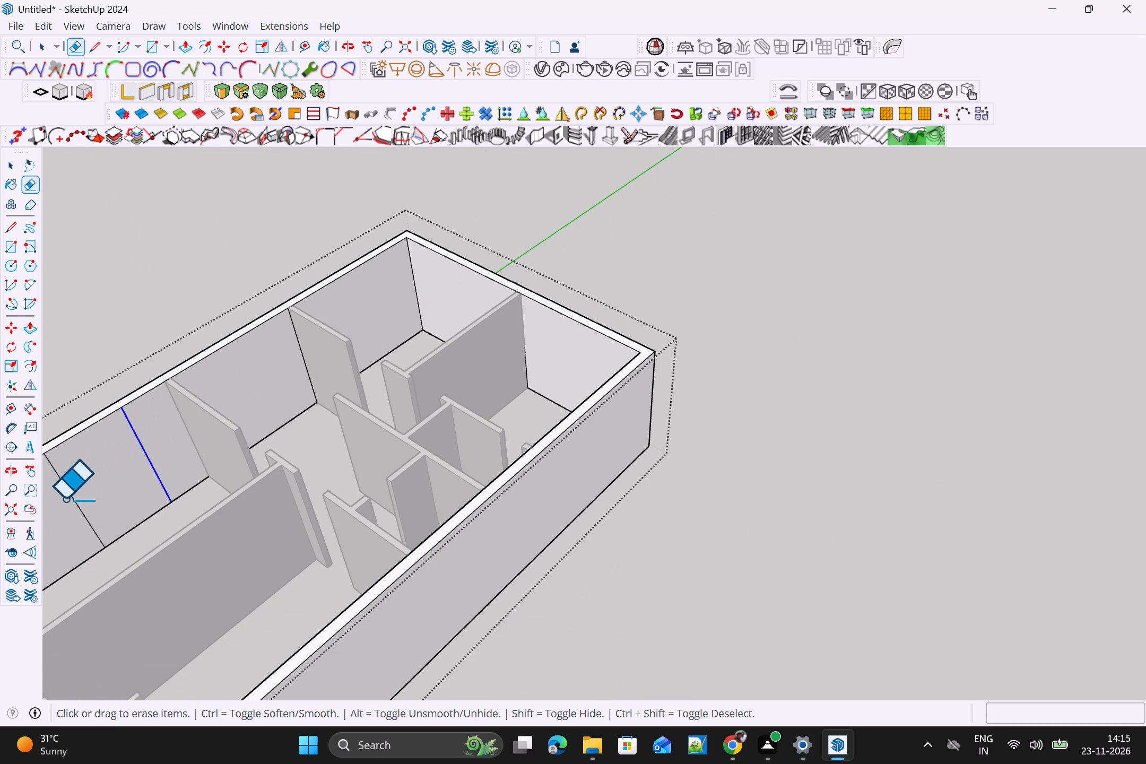
left_click_drag(64, 499, 54, 511)
scroll(118, 493, "down", 10)
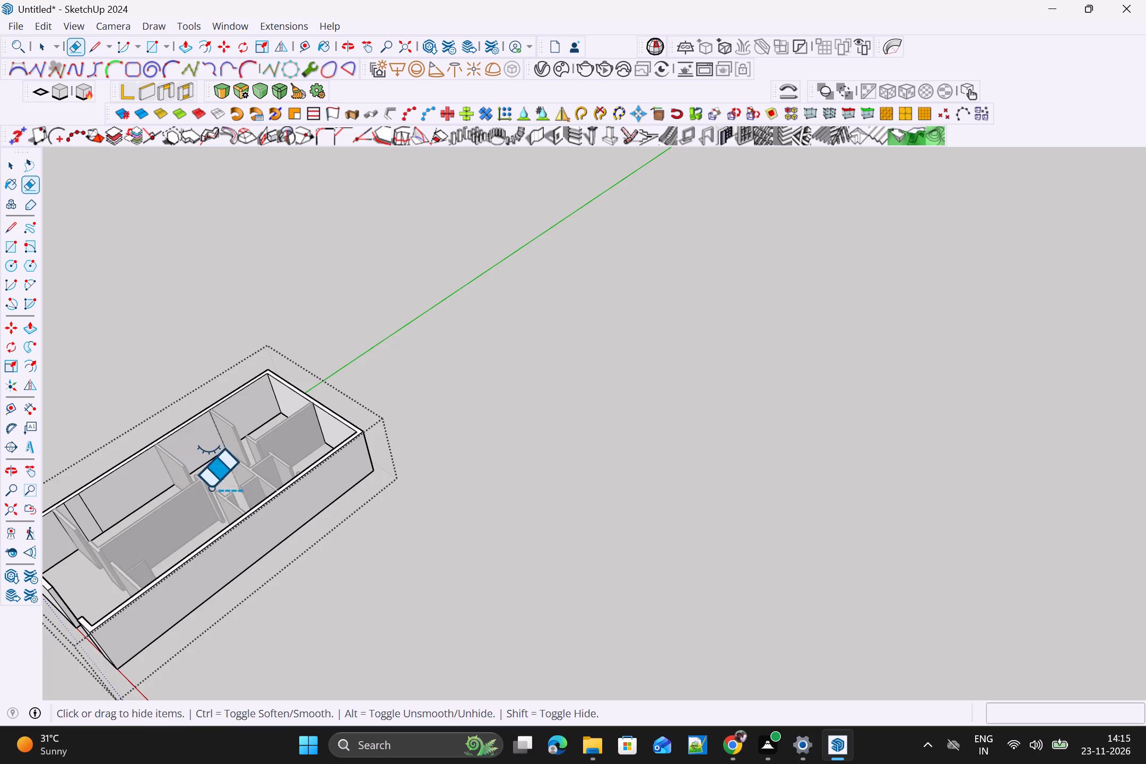
middle_click_drag(214, 487, 266, 465, "shift")
middle_click_drag(277, 461, 459, 388, "shift")
scroll(256, 411, "up", 11)
scroll(364, 414, "up", 5)
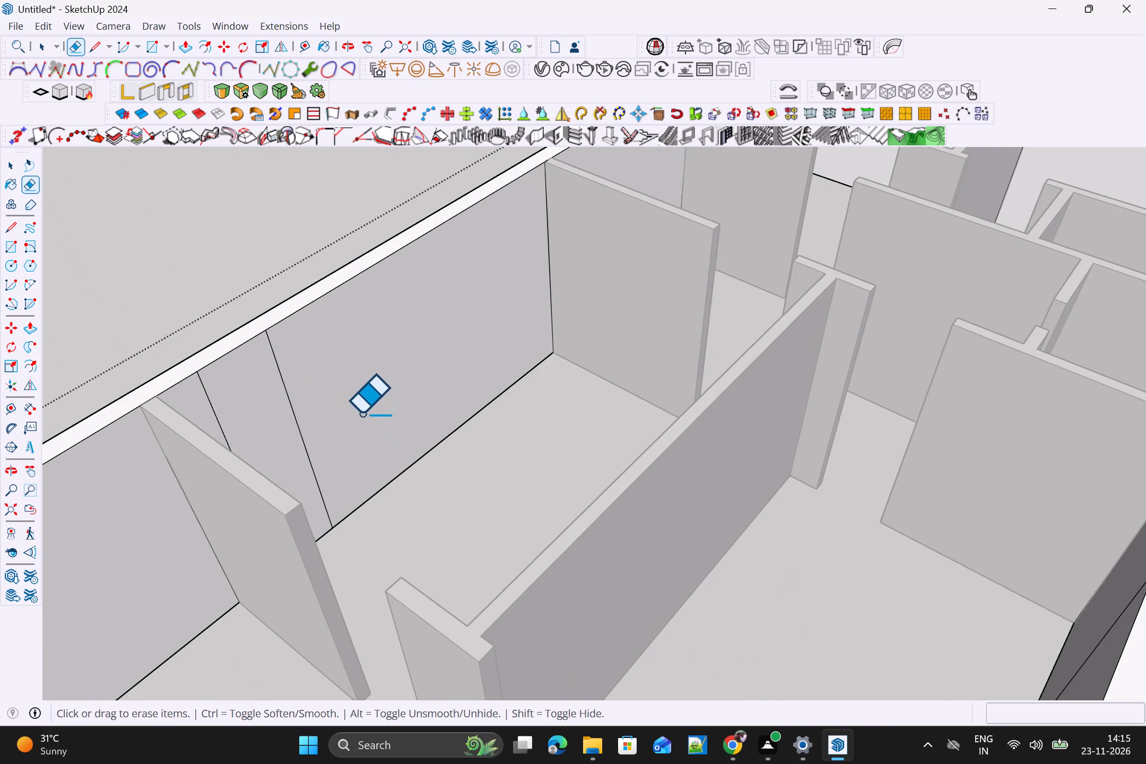
left_click_drag(292, 376, 212, 419)
Erase the vertical dividing edges on the inner face of the long wall opposite the green axis.
scroll(296, 422, "down", 7)
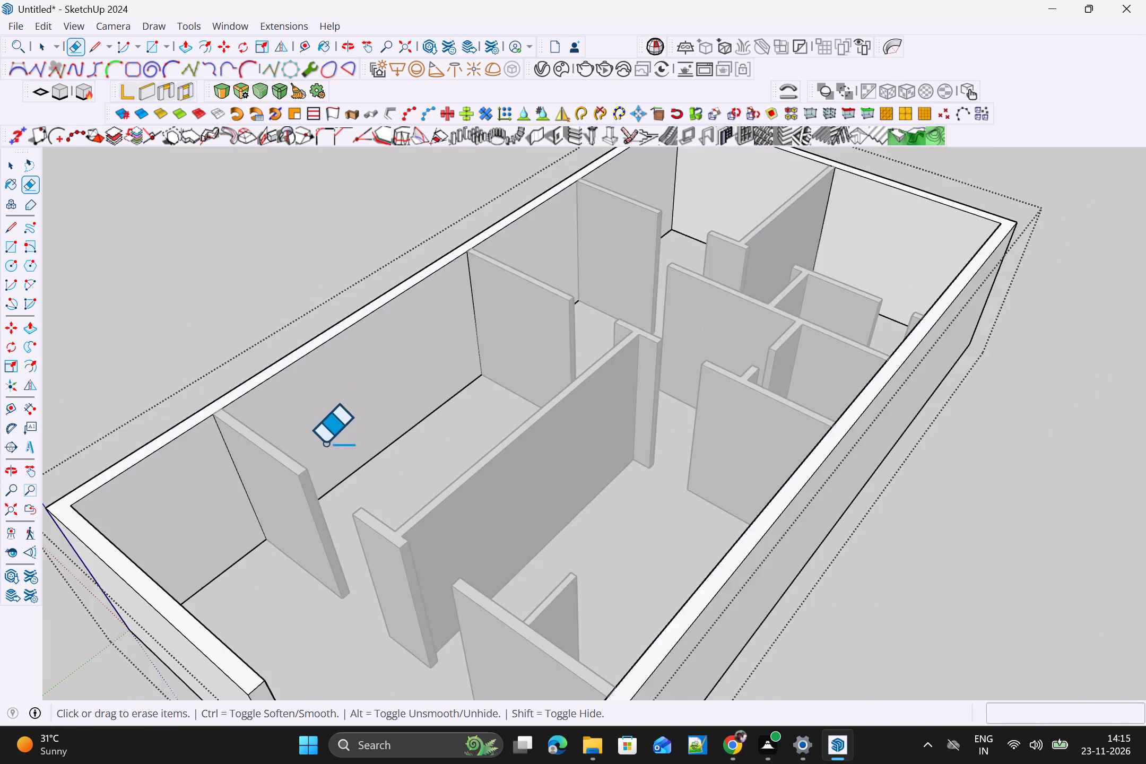
scroll(324, 443, "down", 3)
scroll(280, 544, "down", 4)
middle_click_drag(240, 576, 804, 577)
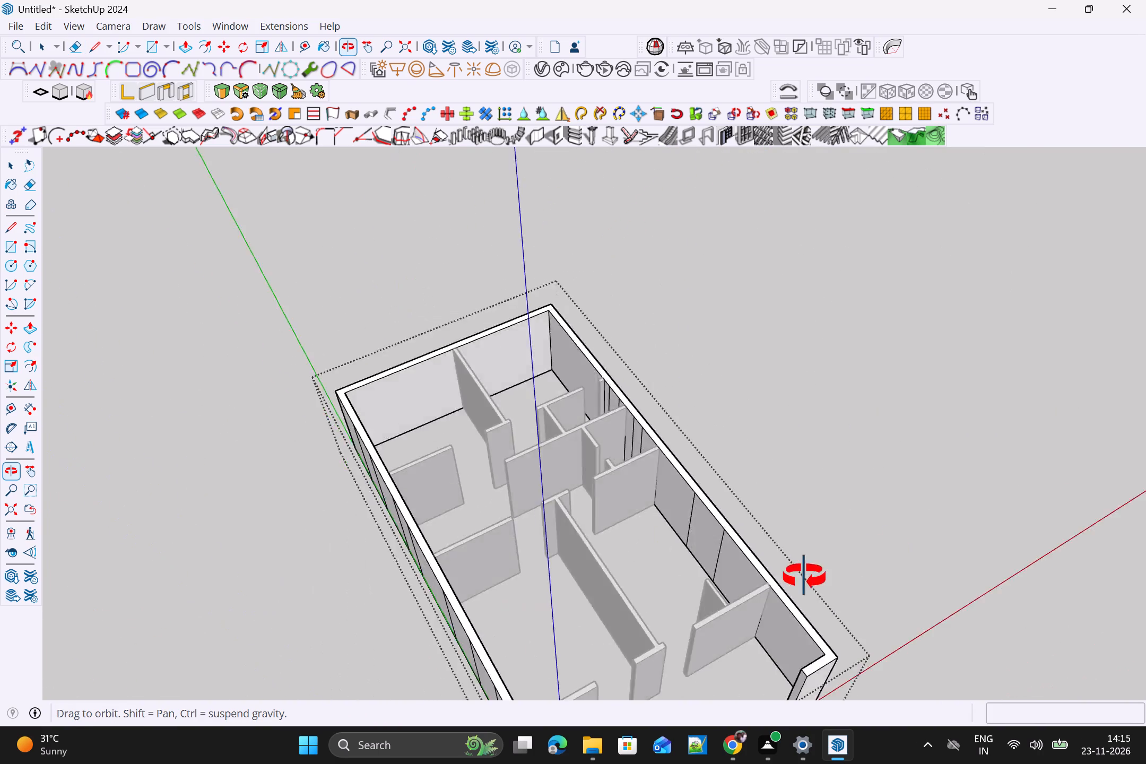
middle_click_drag(804, 577, 899, 545)
middle_click_drag(953, 522, 1028, 490)
scroll(777, 445, "up", 4)
left_click_drag(782, 432, 732, 436)
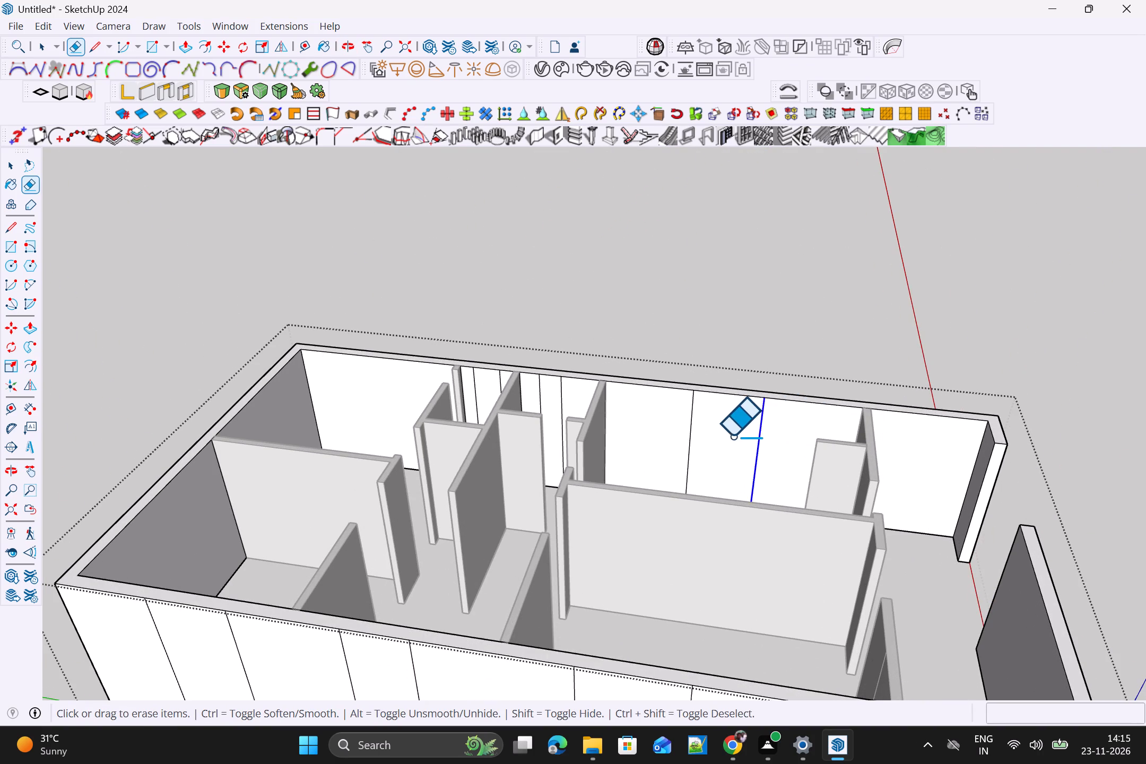
left_click_drag(732, 436, 664, 437)
scroll(554, 392, "up", 4)
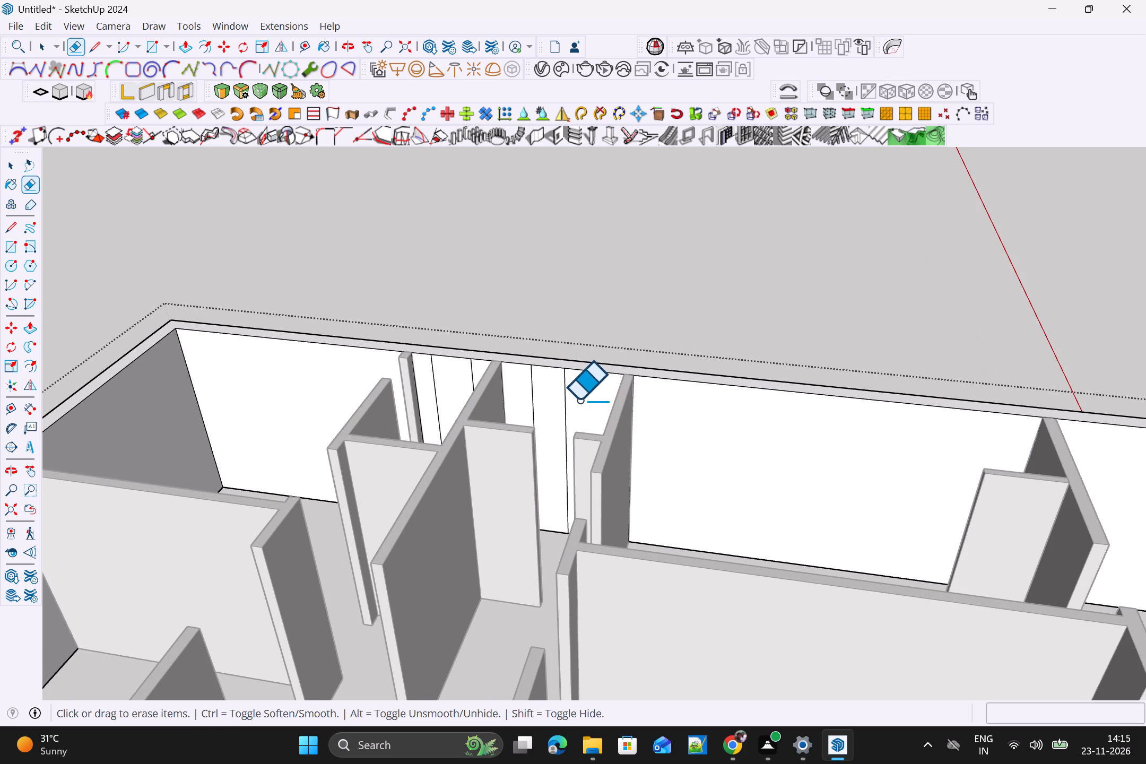
left_click_drag(578, 400, 518, 405)
middle_click_drag(428, 402, 610, 462)
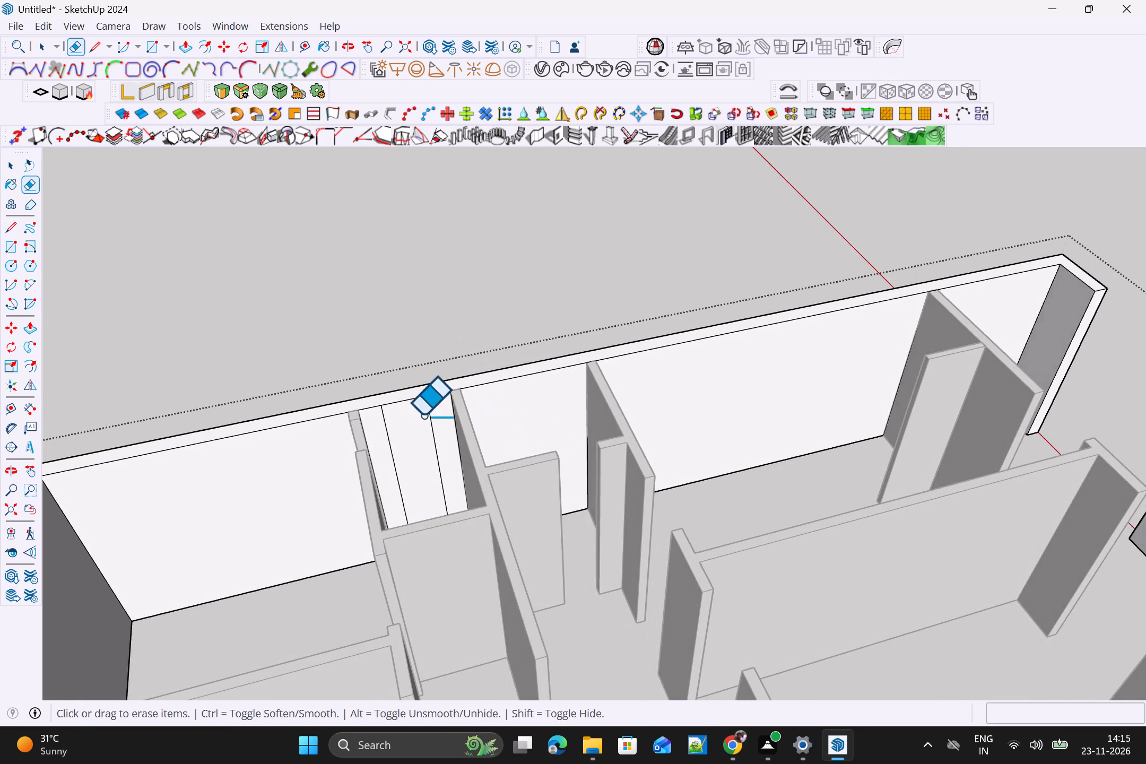
scroll(422, 415, "up", 2)
left_click_drag(444, 426, 376, 449)
Erase all the vertical dividing edges on the outer face of the long wall along the green axis.
scroll(444, 454, "down", 15)
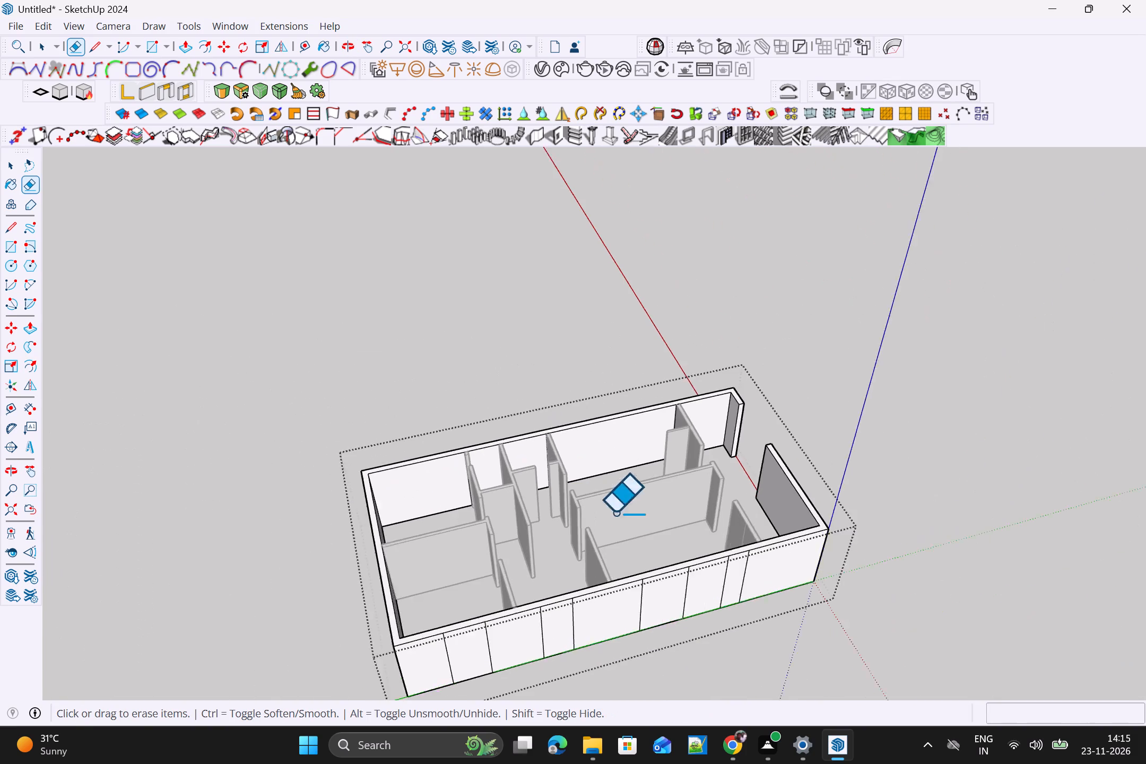
middle_click_drag(700, 530, 693, 477)
middle_click_drag(708, 555, 674, 440)
scroll(707, 555, "up", 1)
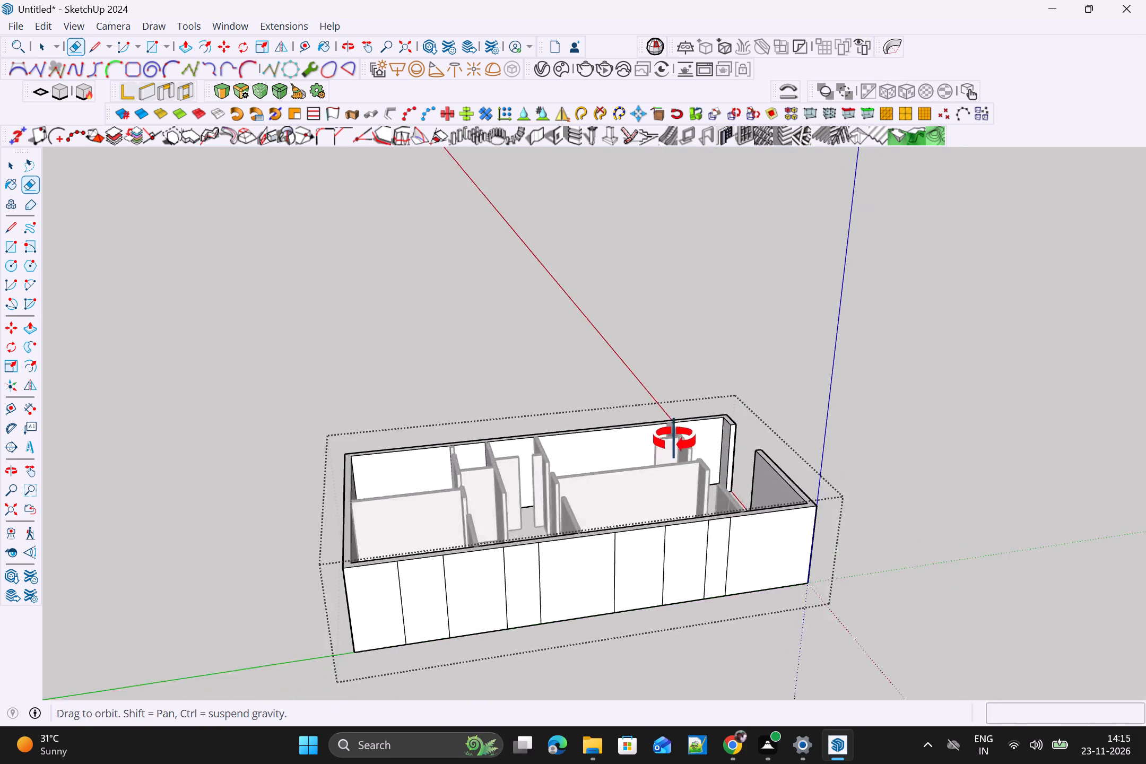
middle_click_drag(674, 440, 652, 375)
scroll(711, 468, "up", 3)
left_click_drag(734, 540, 230, 572)
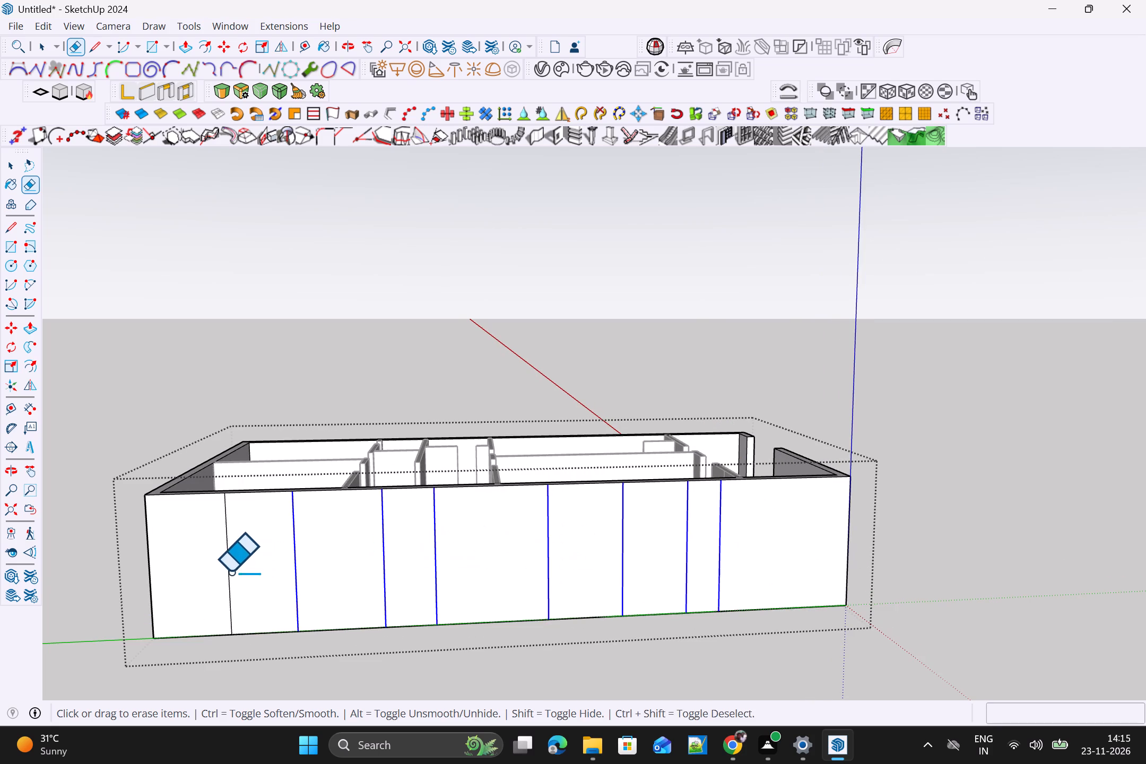
left_click_drag(230, 572, 212, 574)
scroll(1047, 600, "down", 5)
middle_click_drag(804, 592, 768, 672)
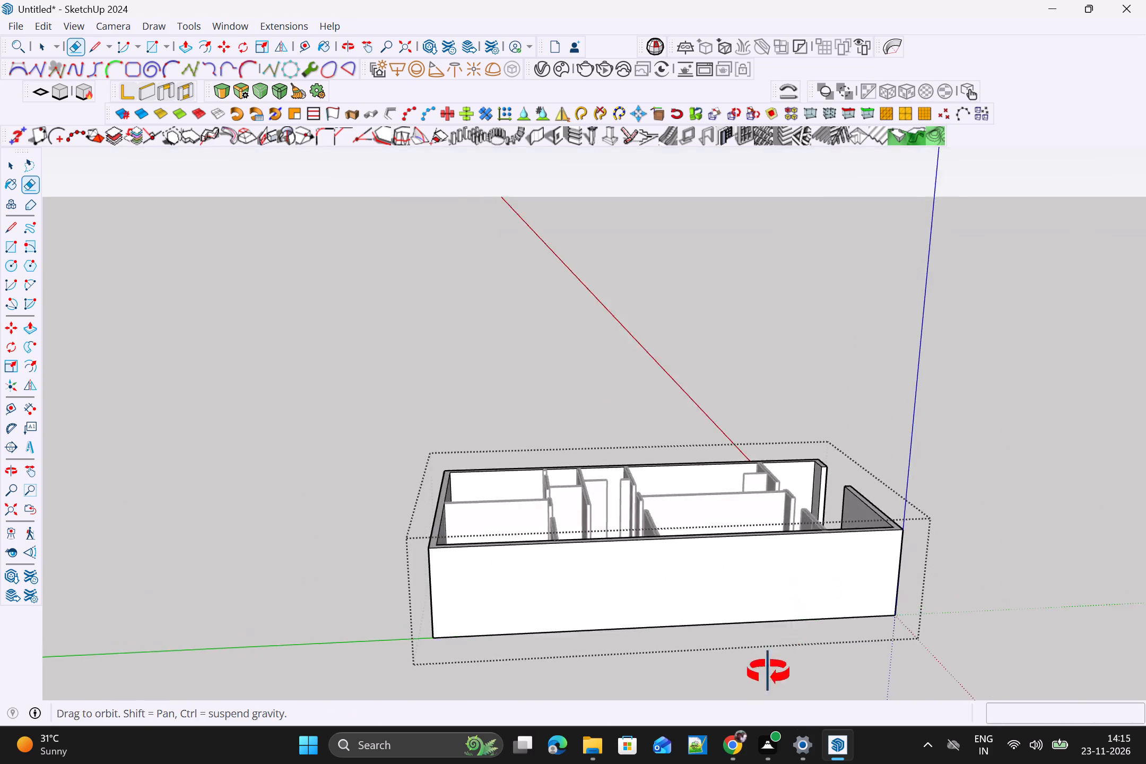
middle_click_drag(768, 672, 629, 757)
middle_click_drag(418, 763, 362, 763)
scroll(683, 456, "down", 2)
key("space")
scroll(753, 482, "down", 6)
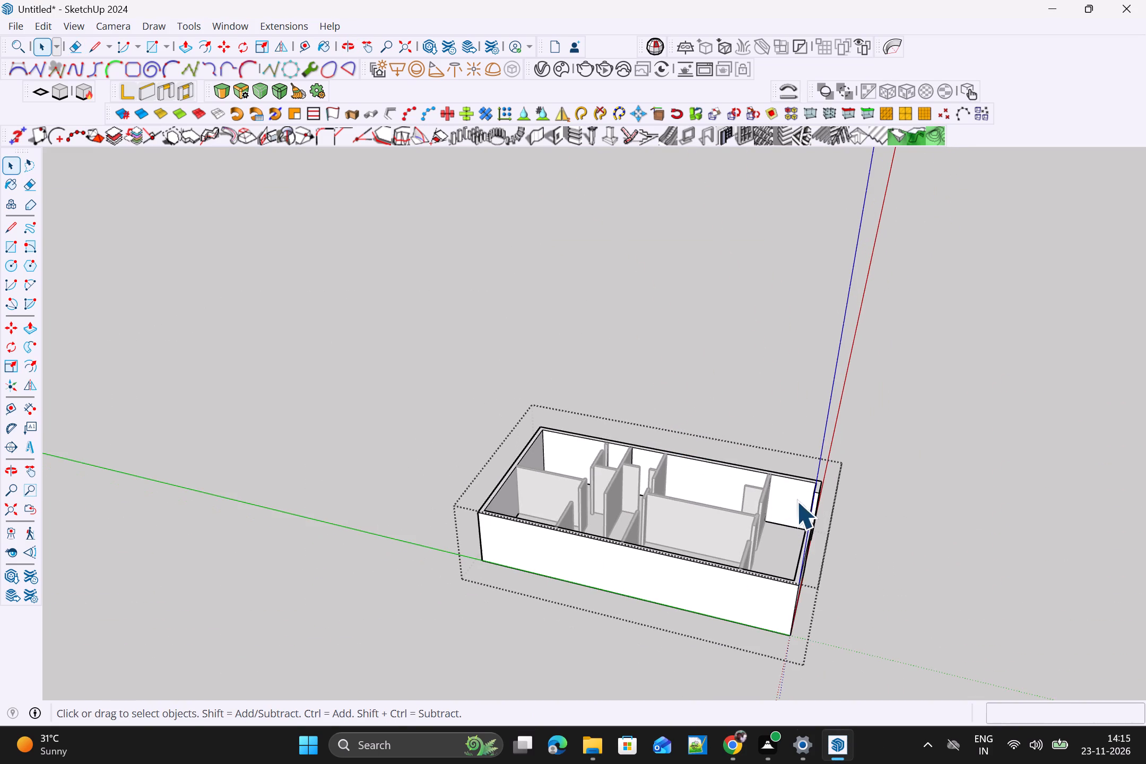
Check the outer wall group's faces from several sides and leave the group's editing mode.
scroll(796, 501, "down", 2)
middle_click_drag(884, 594, 667, 620)
middle_click_drag(624, 623, 510, 632)
scroll(647, 509, "up", 11)
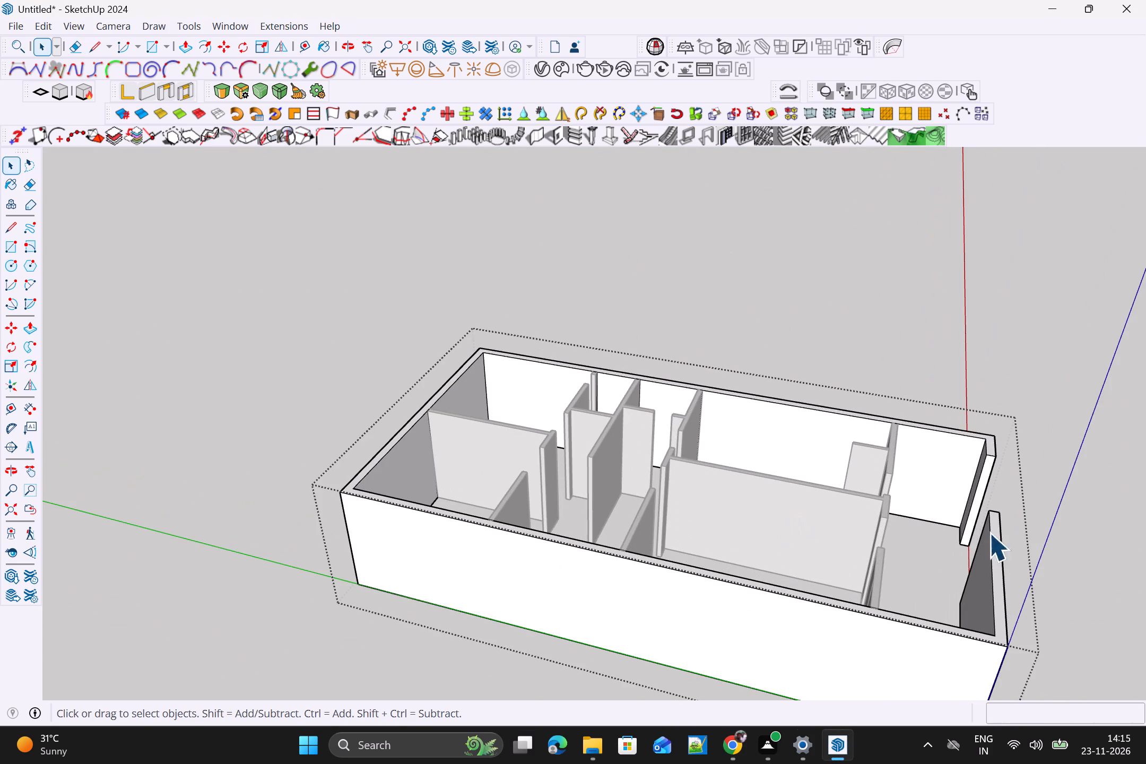
middle_click_drag(878, 597, 795, 593)
left_click_drag(884, 384, 890, 382)
scroll(935, 442, "down", 5)
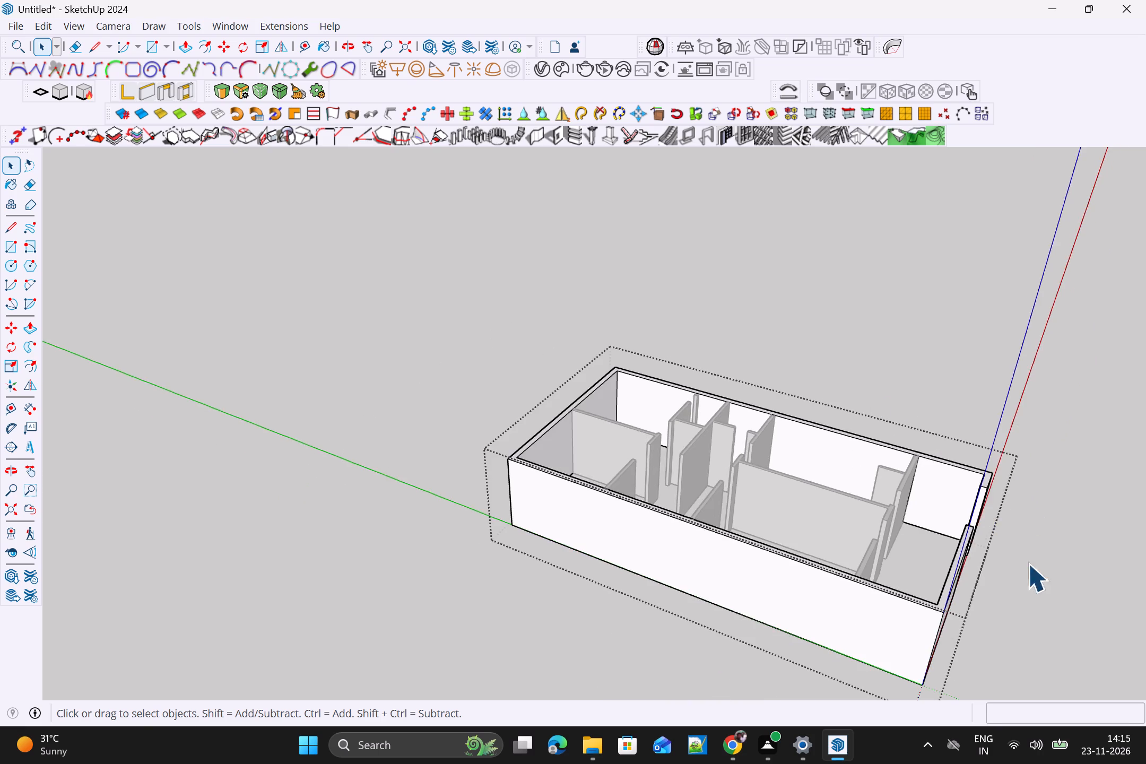
middle_click_drag(1028, 566, 233, 611)
middle_click_drag(245, 629, 835, 547)
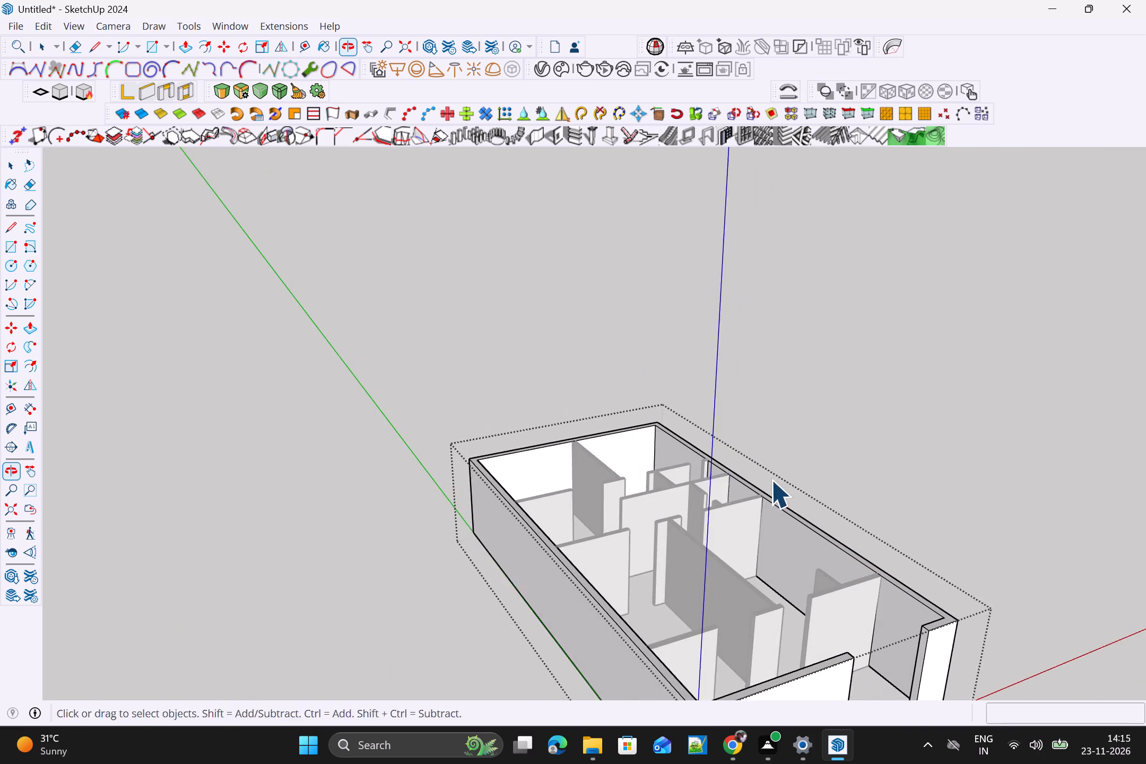
middle_click_drag(708, 417, 687, 398)
middle_click_drag(447, 521, 437, 523)
left_click(874, 452)
Examine the wall model around its entrance end and the long outer wall opposite the green axis.
scroll(858, 469, "up", 3)
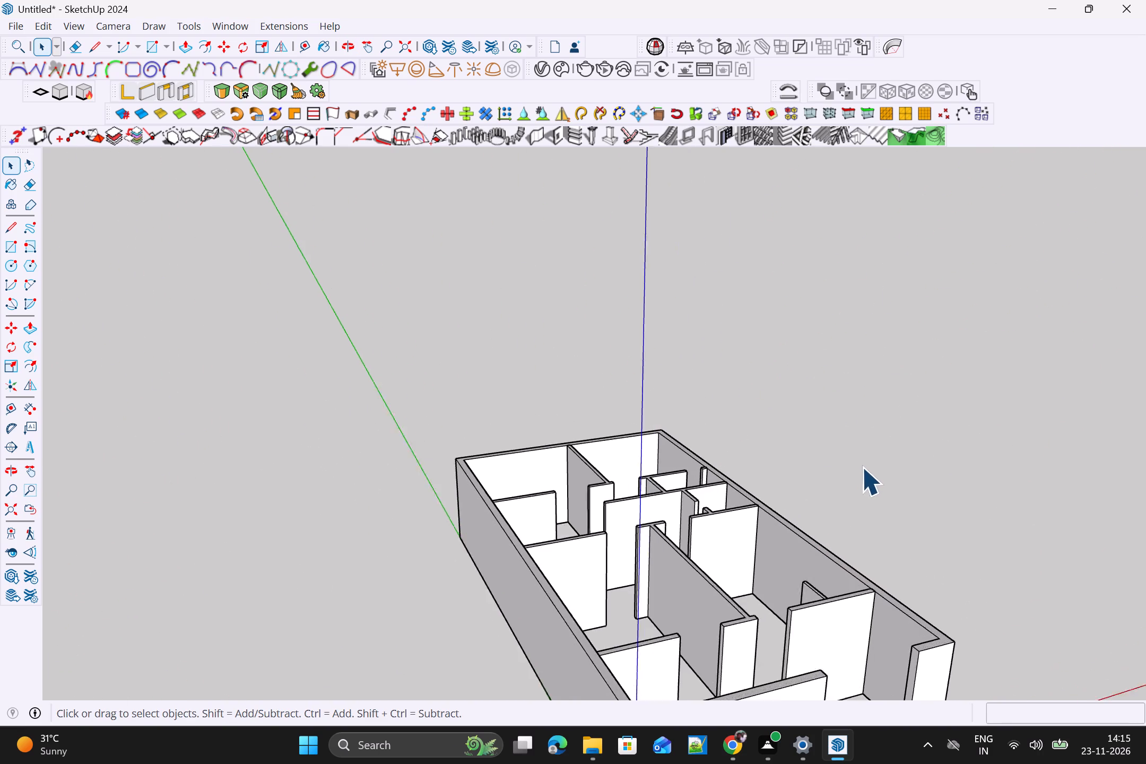
scroll(876, 523, "down", 9)
middle_click_drag(787, 447, 782, 440, "shift")
scroll(834, 469, "up", 1)
middle_click_drag(751, 433, 541, 279)
scroll(507, 368, "up", 1)
scroll(754, 447, "up", 2)
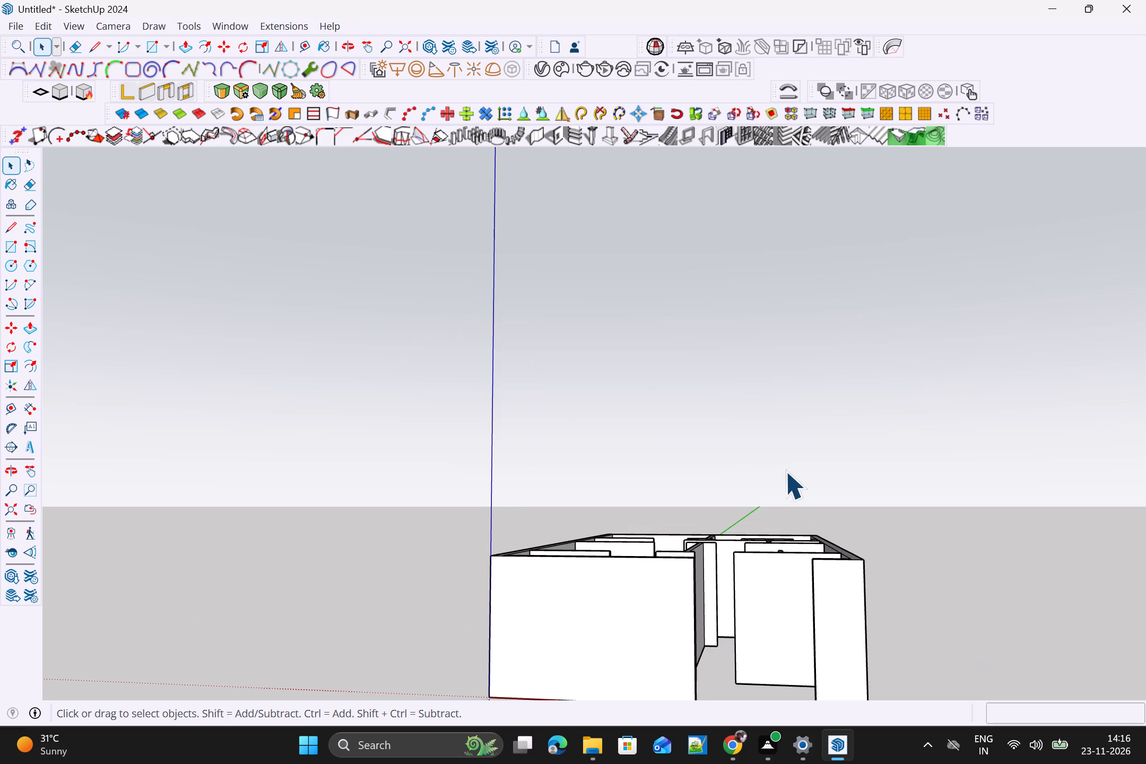
scroll(702, 476, "down", 4)
scroll(872, 560, "down", 1)
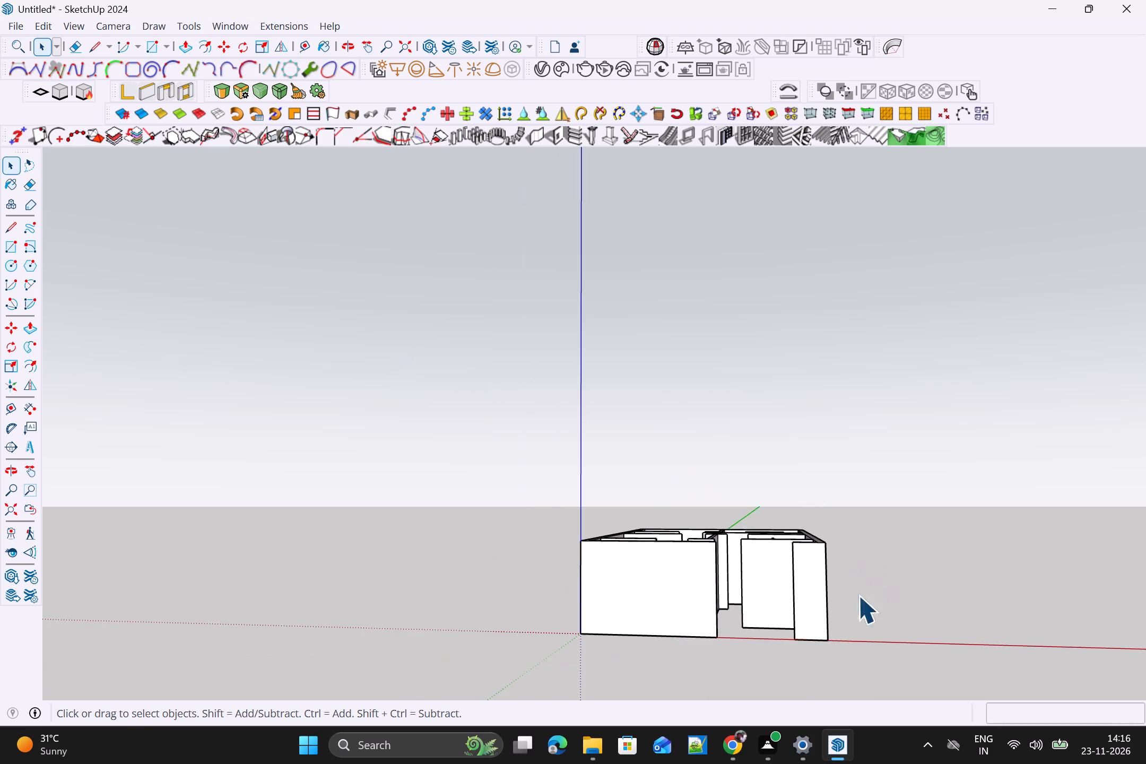
middle_click_drag(708, 603, 432, 547)
scroll(708, 603, "up", 1)
Use MajWindow to insert a Type B window, 36" high with a 51" floor gap, in the long wall opposite the green axis, near the entrance end.
left_click(611, 562)
middle_click_drag(591, 550, 589, 553)
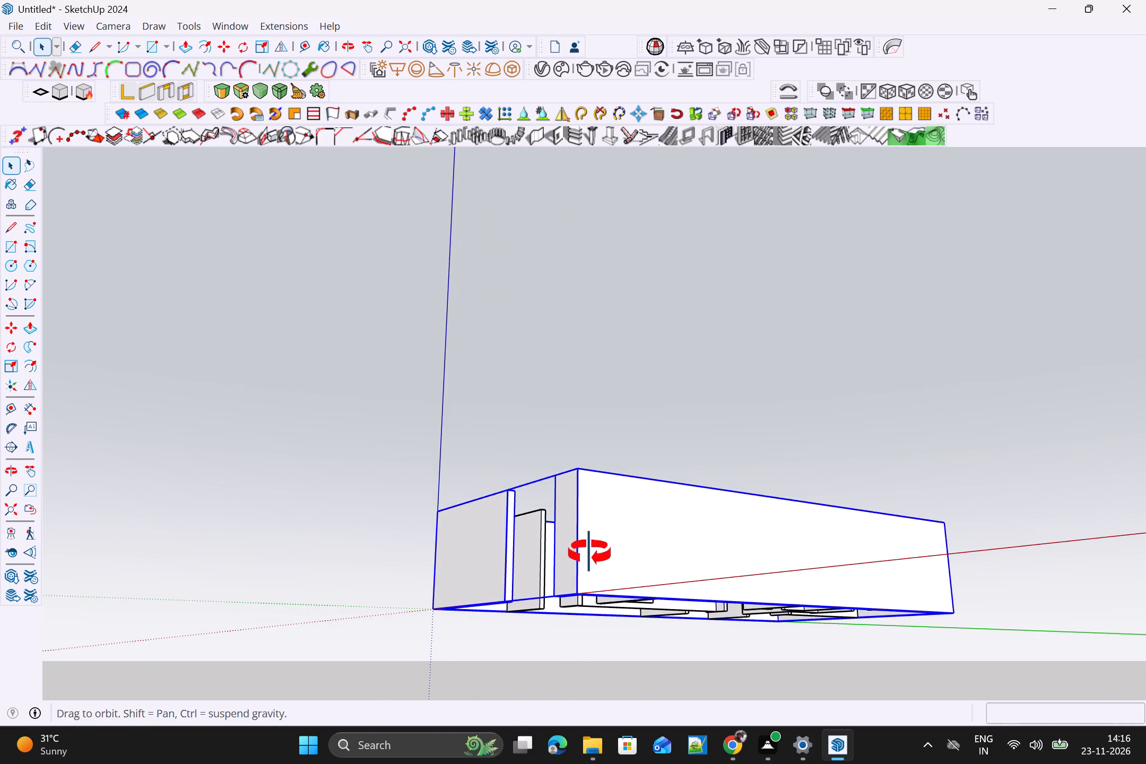
middle_click_drag(589, 553, 591, 743)
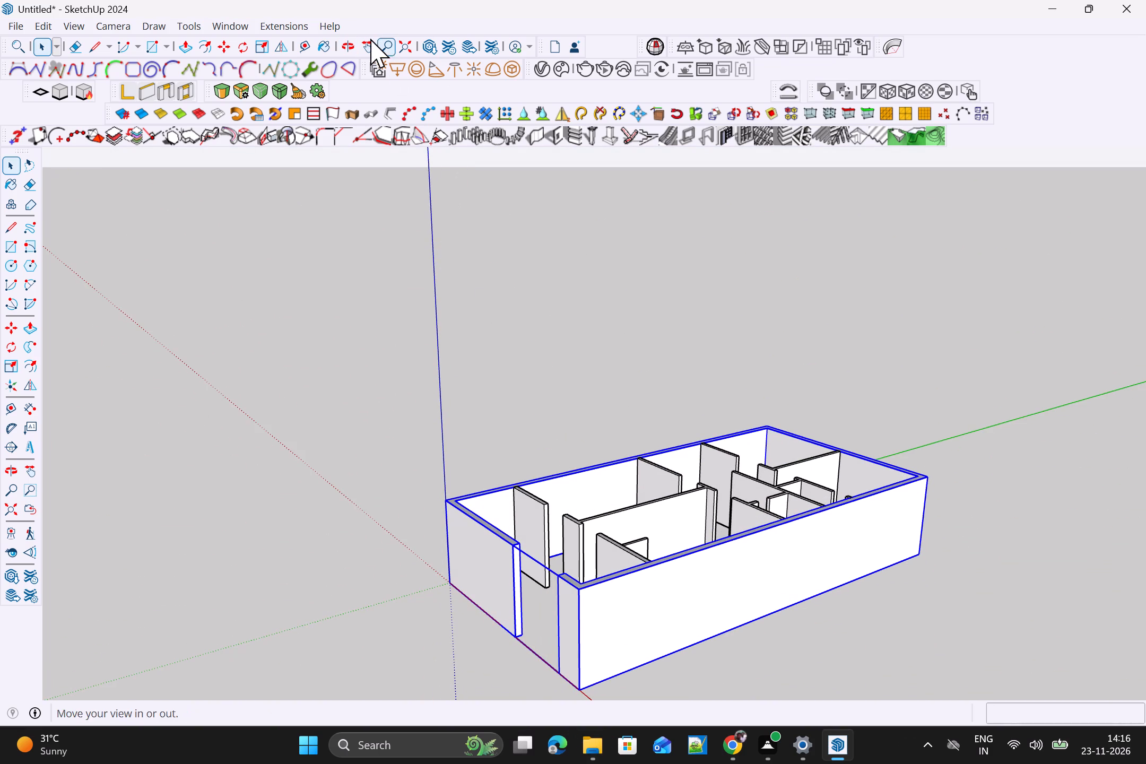
left_click(296, 29)
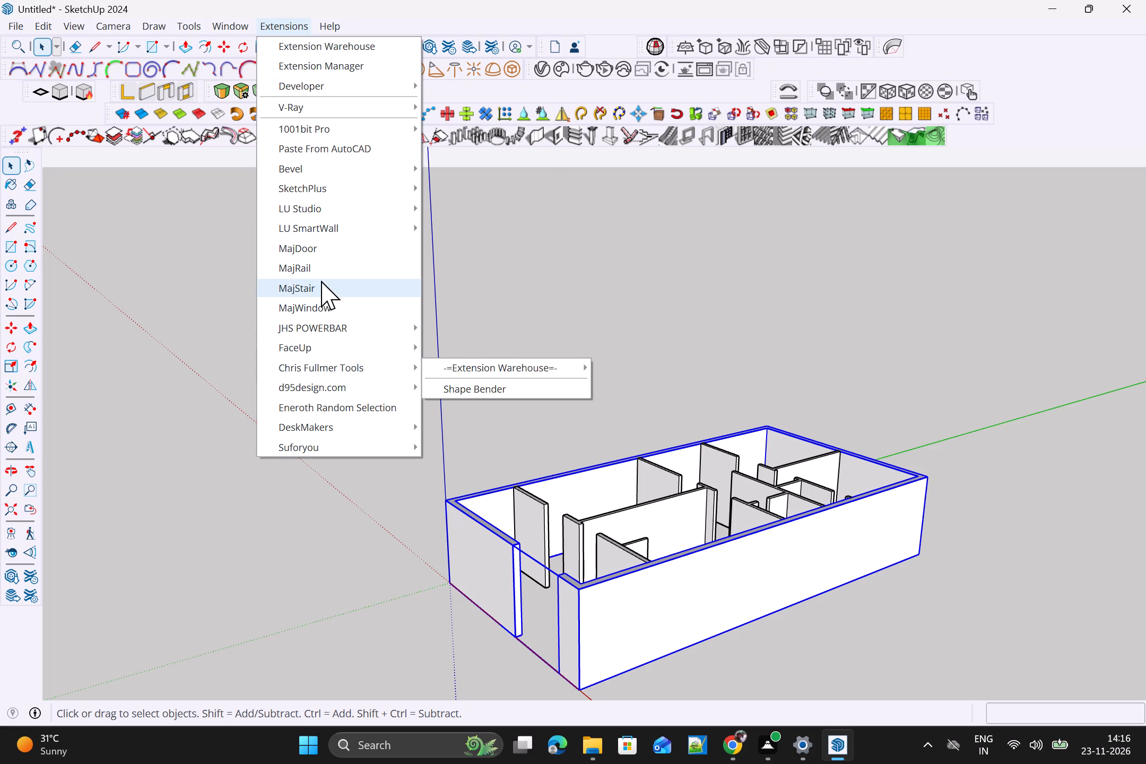
left_click(324, 308)
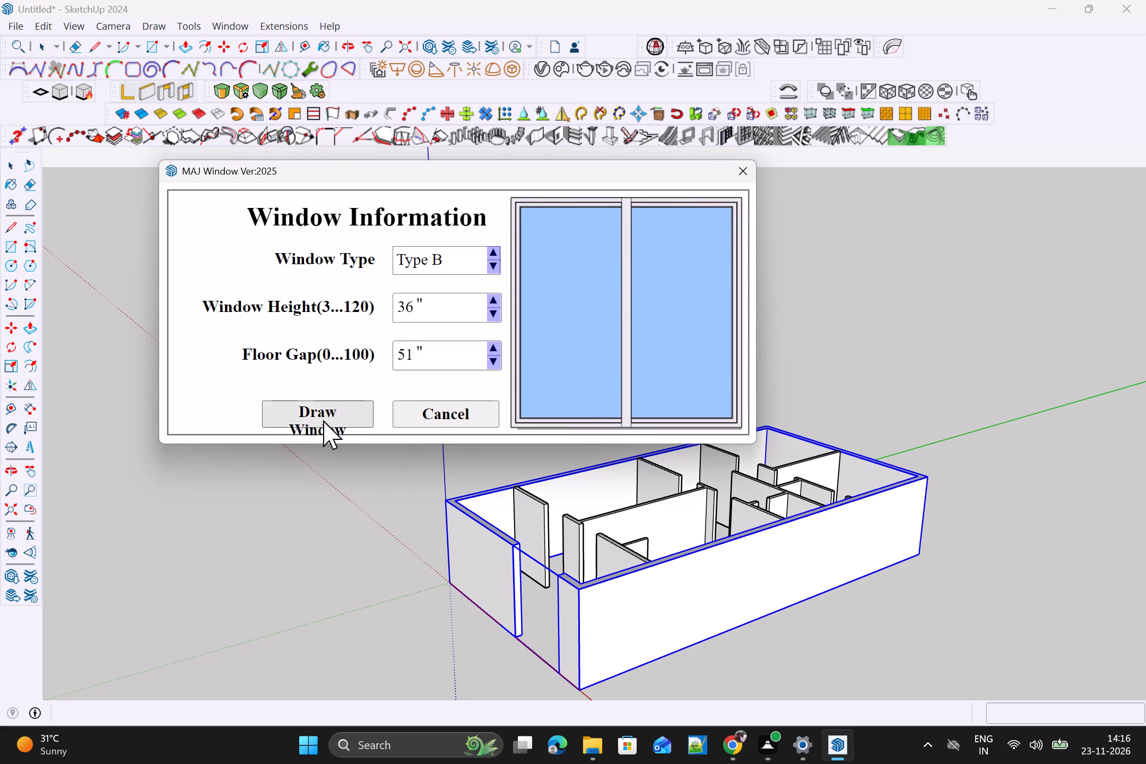
left_click(328, 408)
scroll(489, 549, "down", 4)
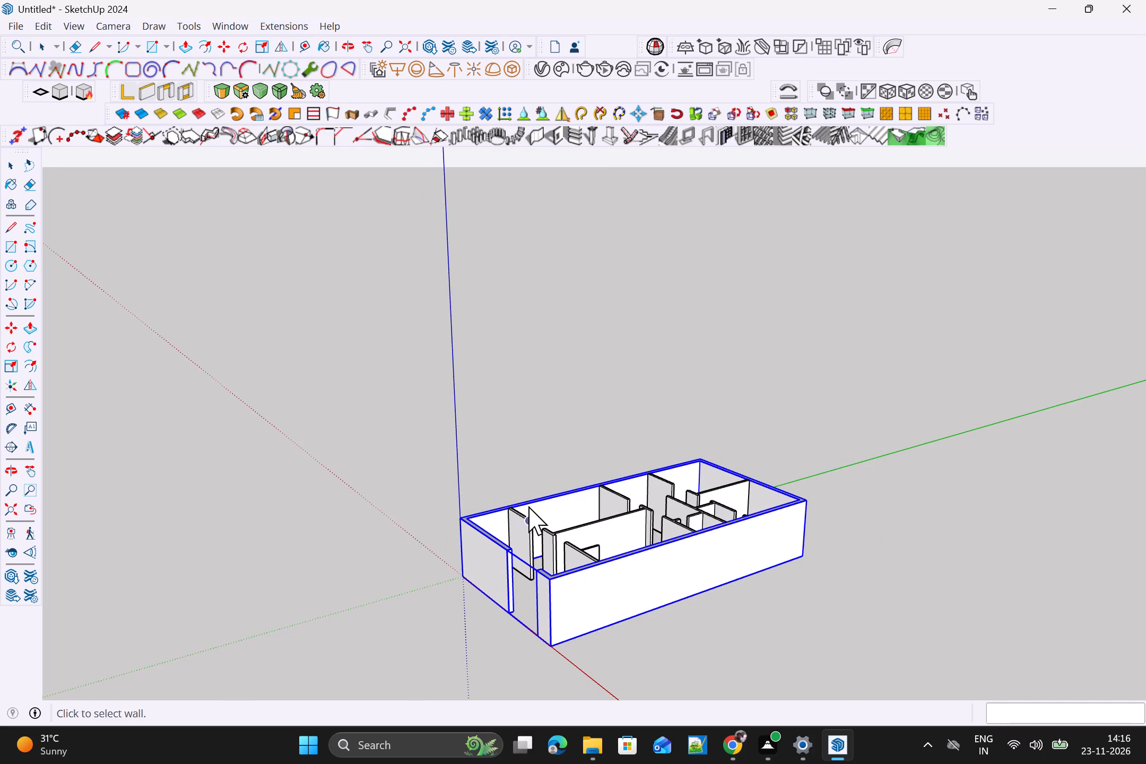
scroll(575, 609, "up", 12)
middle_click_drag(546, 645, 470, 655)
middle_click_drag(468, 655, 461, 658)
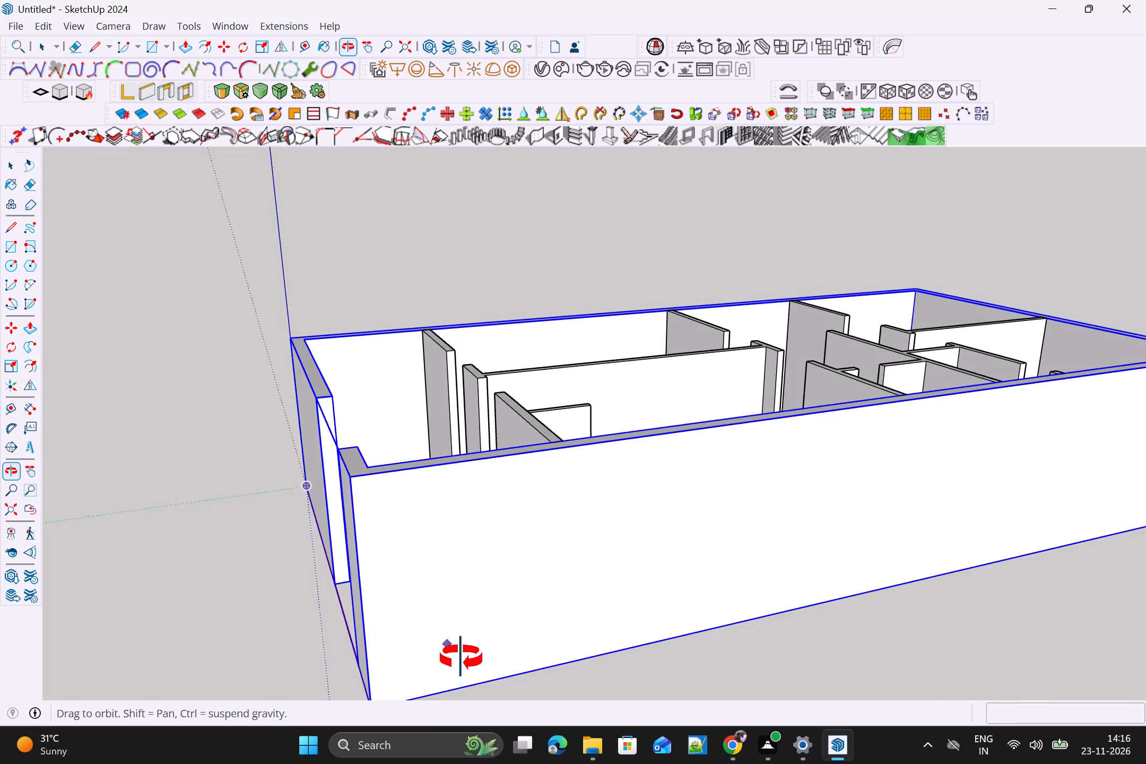
middle_click_drag(461, 658, 423, 697)
scroll(584, 594, "up", 4)
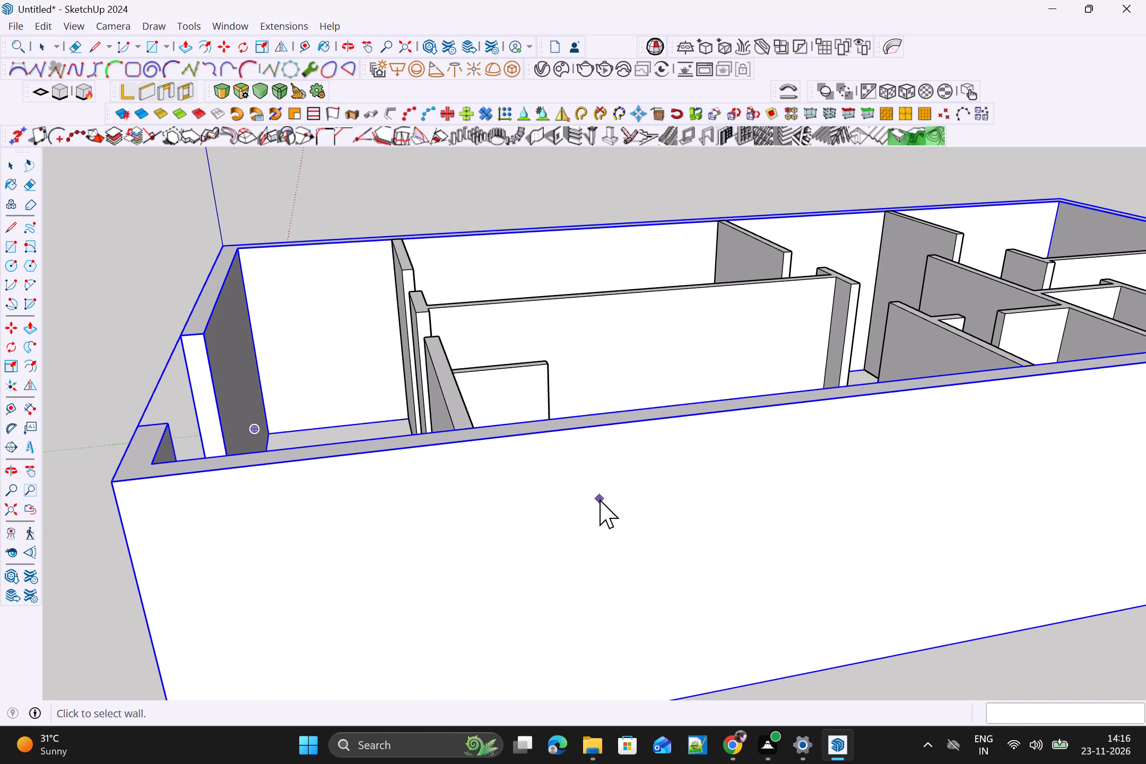
left_click(646, 497)
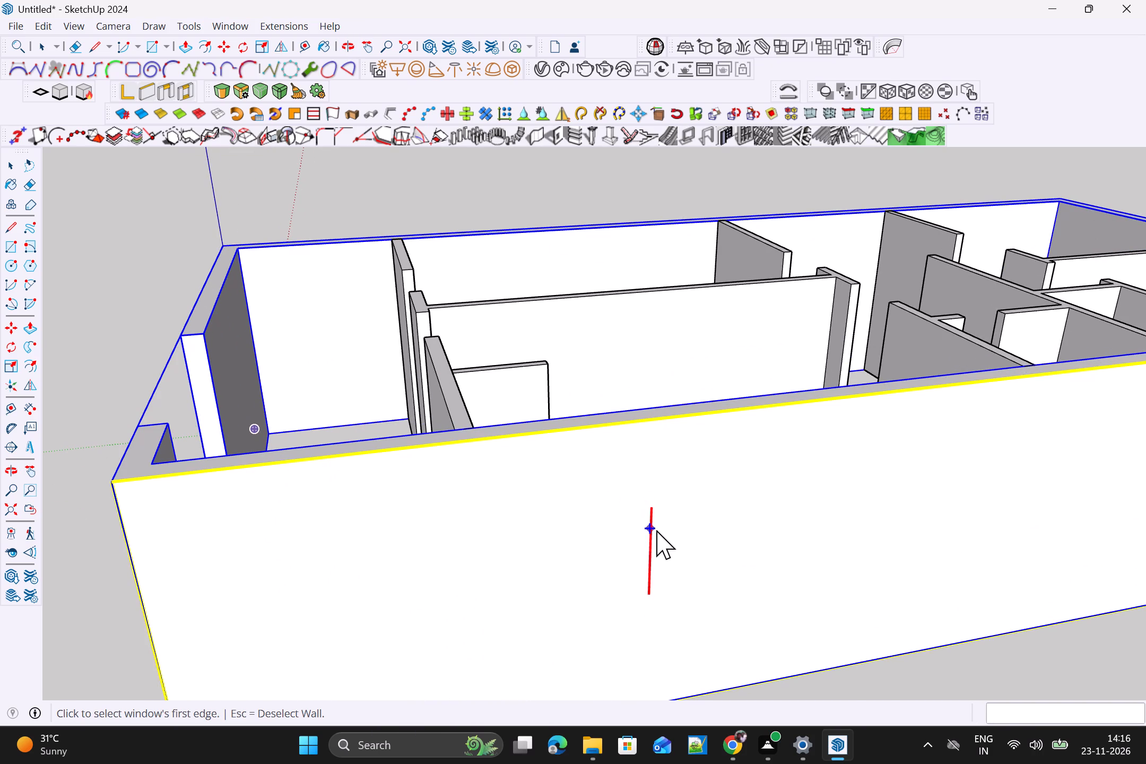
left_click_drag(638, 509, 652, 511)
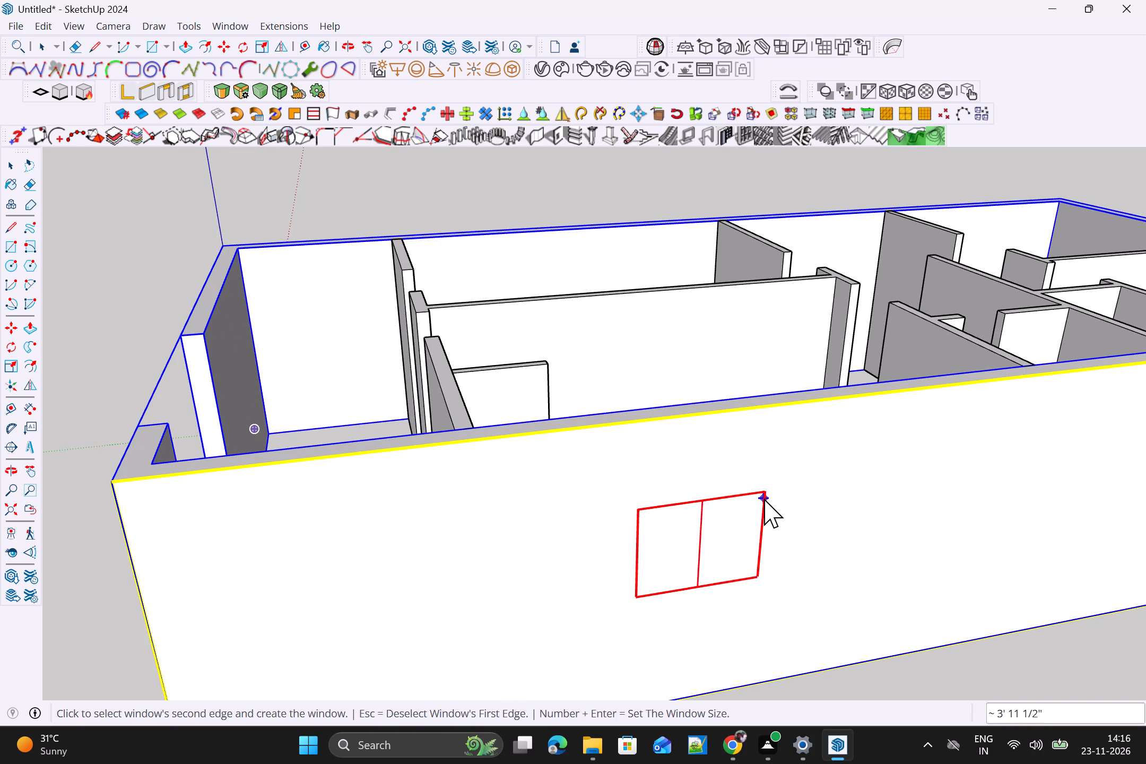
left_click(782, 497)
Insert a second window about 3' 5" wide in the same long wall, beside the first one toward the rear.
scroll(803, 516, "down", 10)
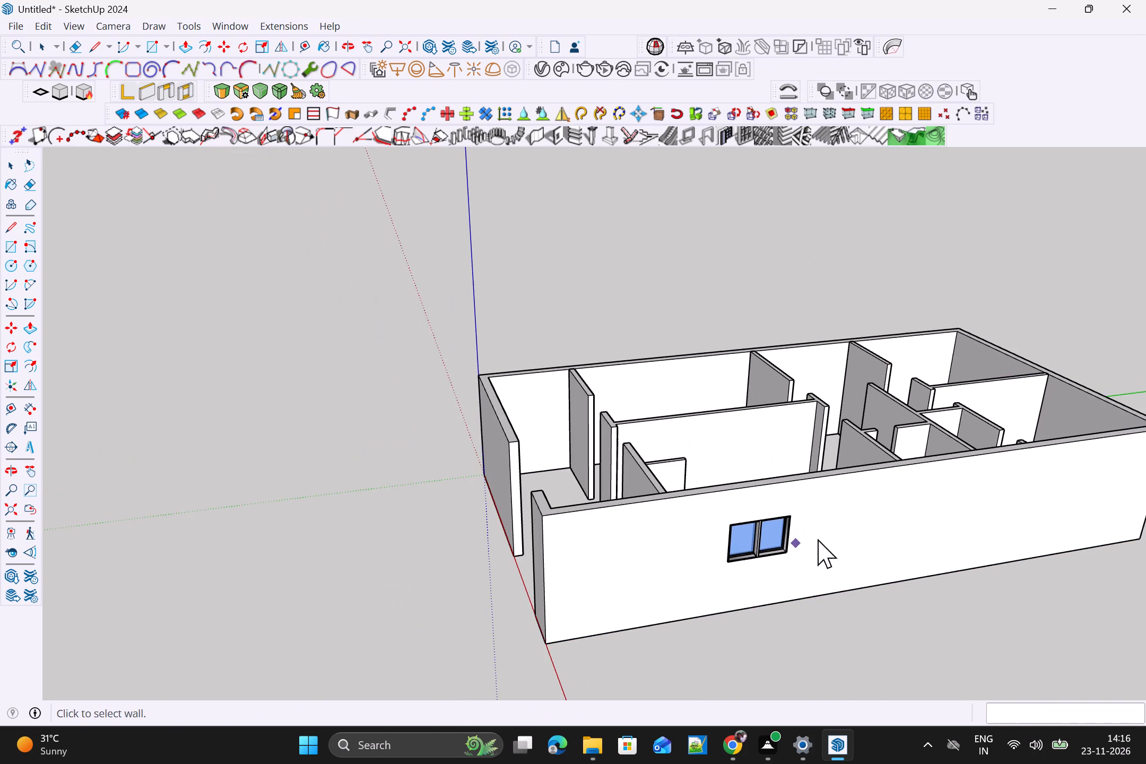
middle_click_drag(890, 543, 892, 697)
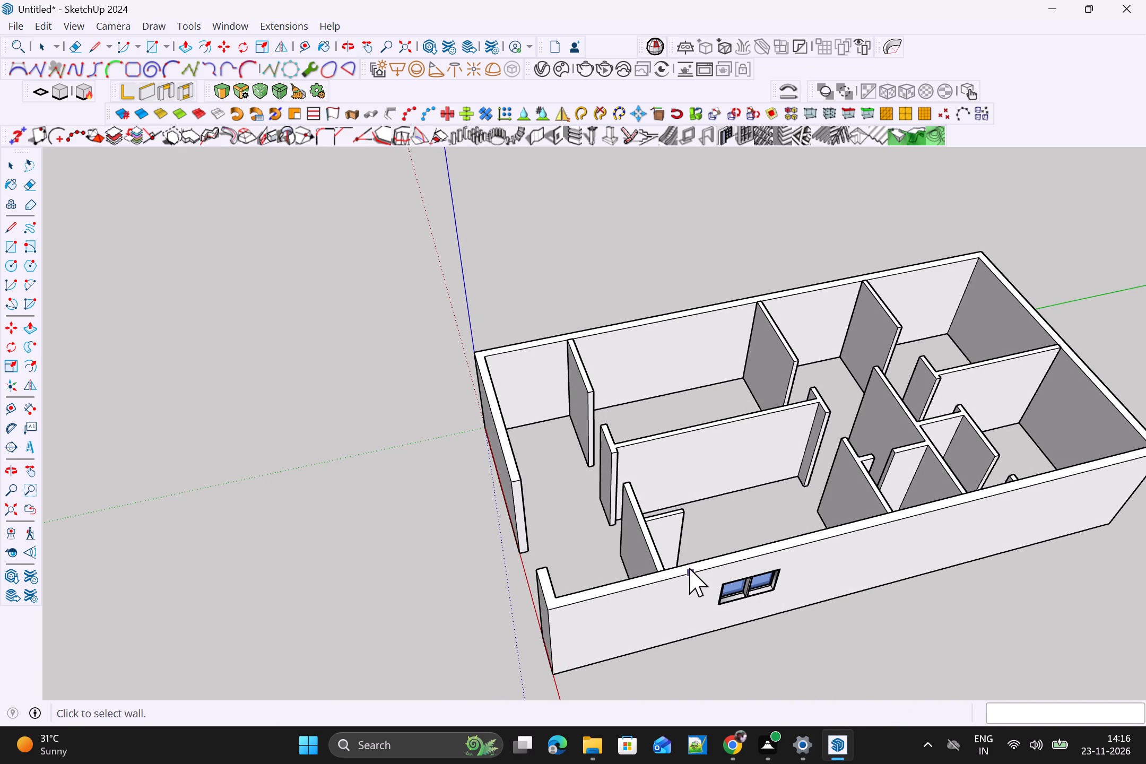
scroll(847, 572, "up", 5)
scroll(793, 516, "down", 6)
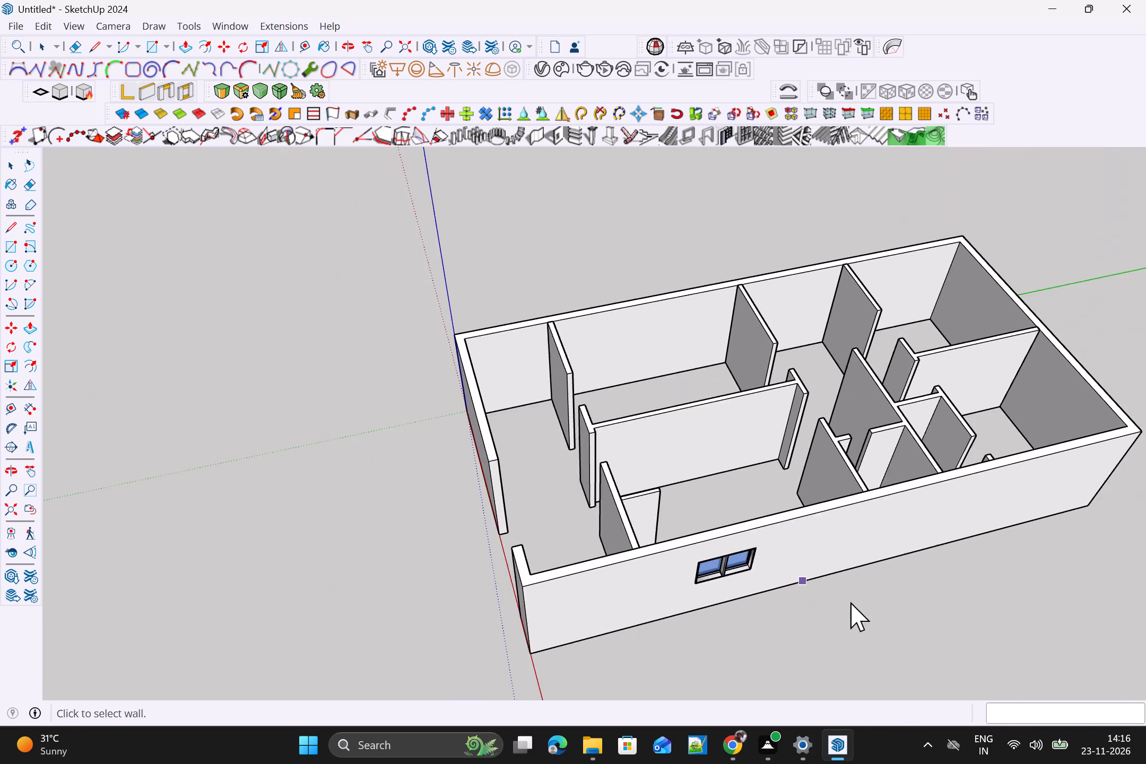
middle_click_drag(859, 582, 797, 360)
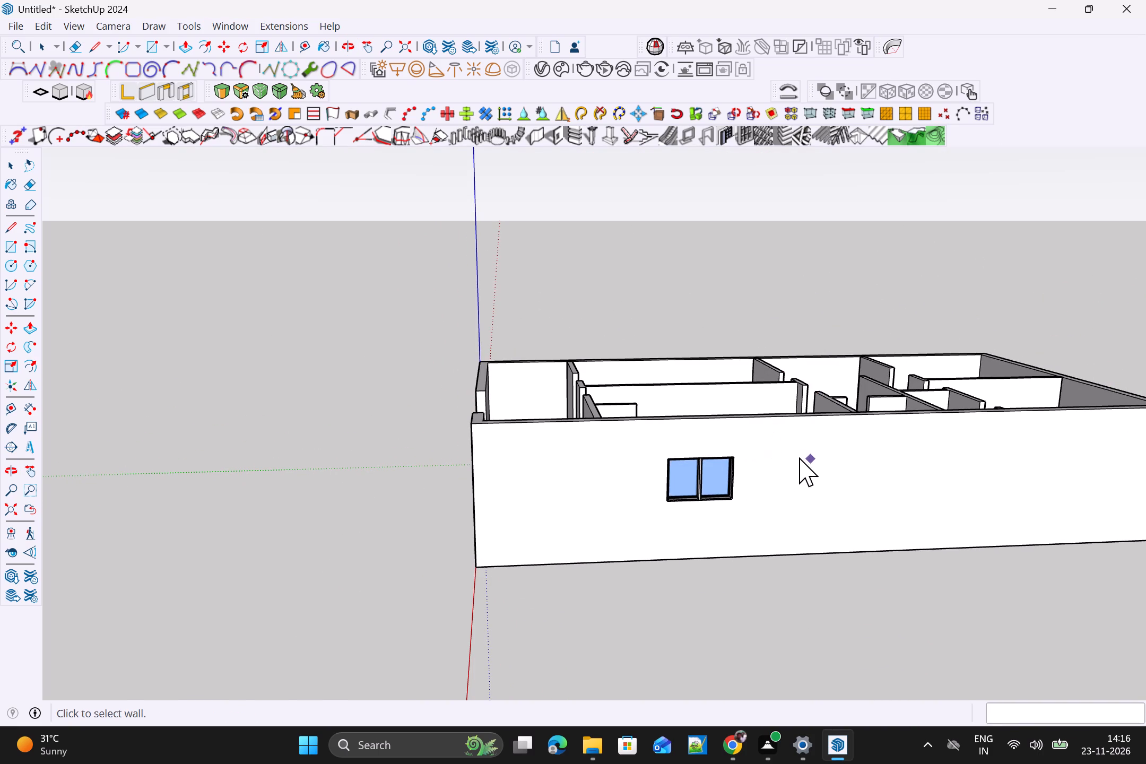
left_click(801, 456)
left_click(803, 456)
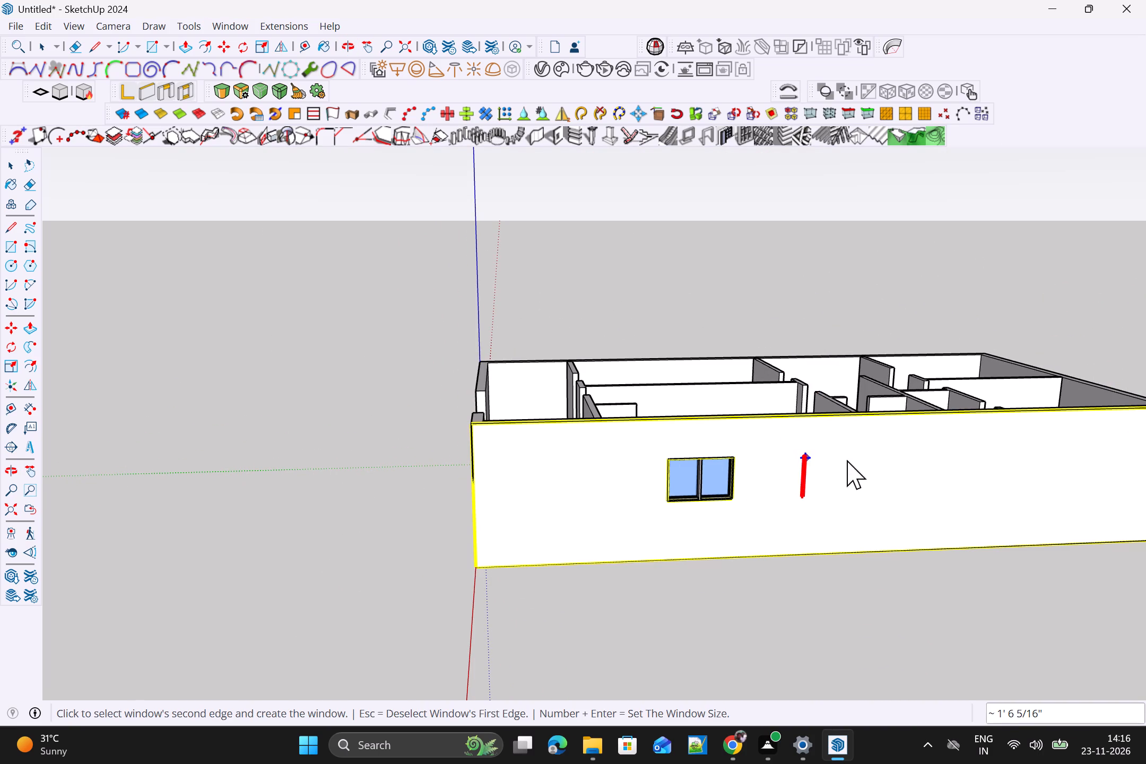
left_click(851, 459)
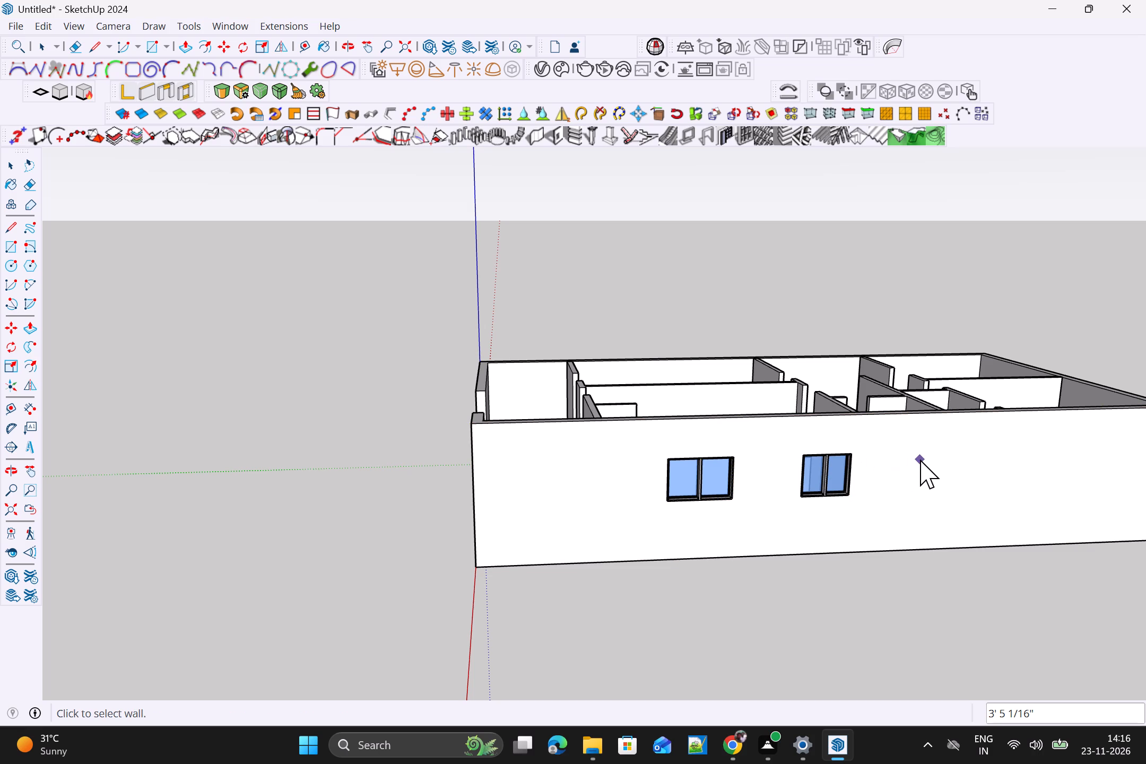
Insert a third window about 3' 10" wide in the same long wall, at the room near the rear end.
double_click(920, 459)
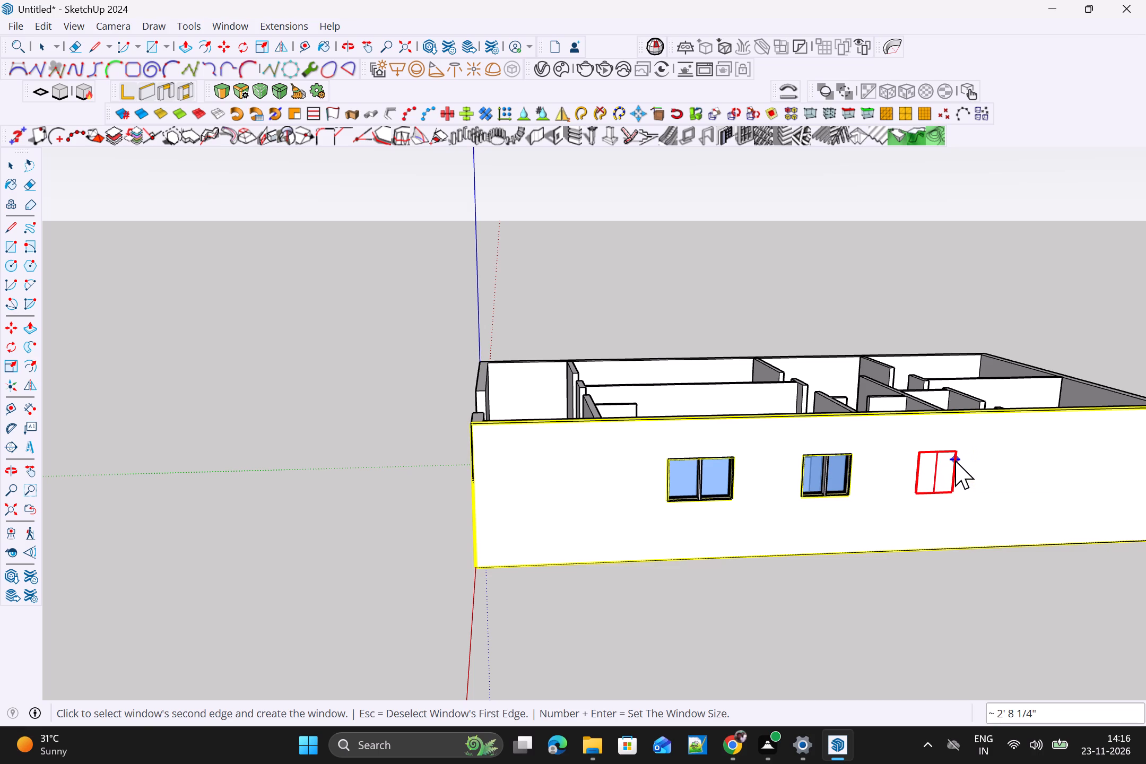
middle_click_drag(951, 462, 953, 737)
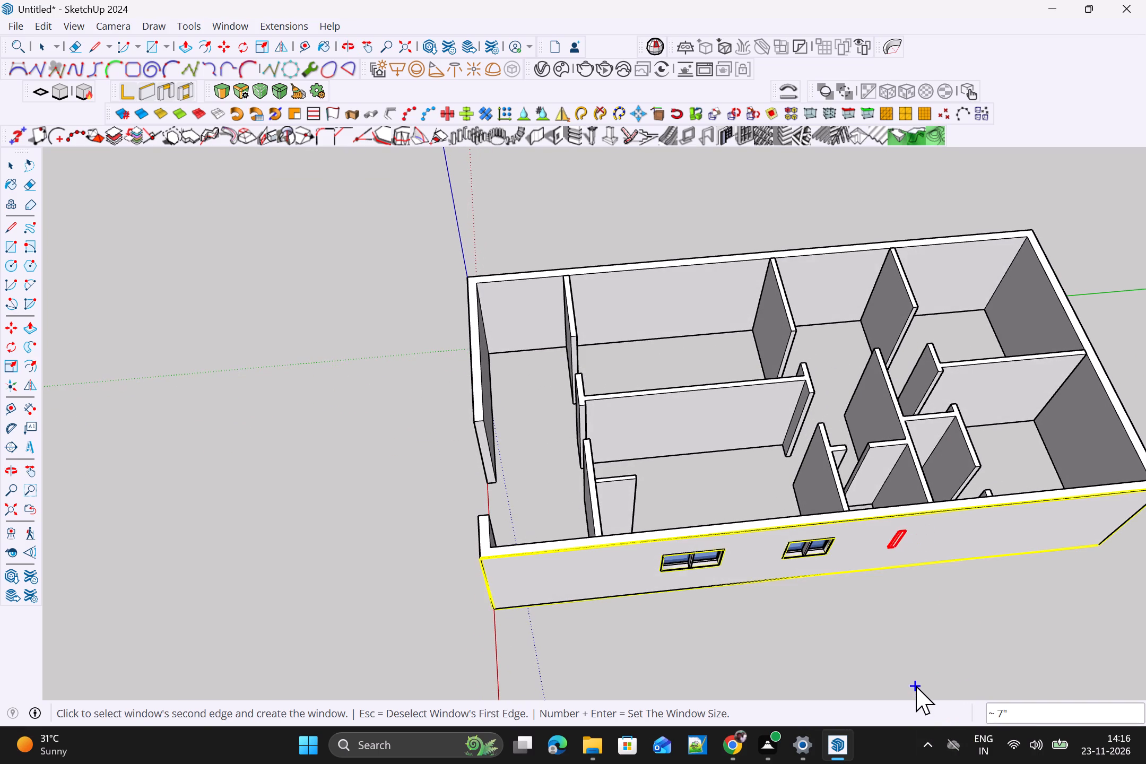
key("Escape")
middle_click_drag(967, 534, 930, 574)
scroll(967, 534, "up", 1)
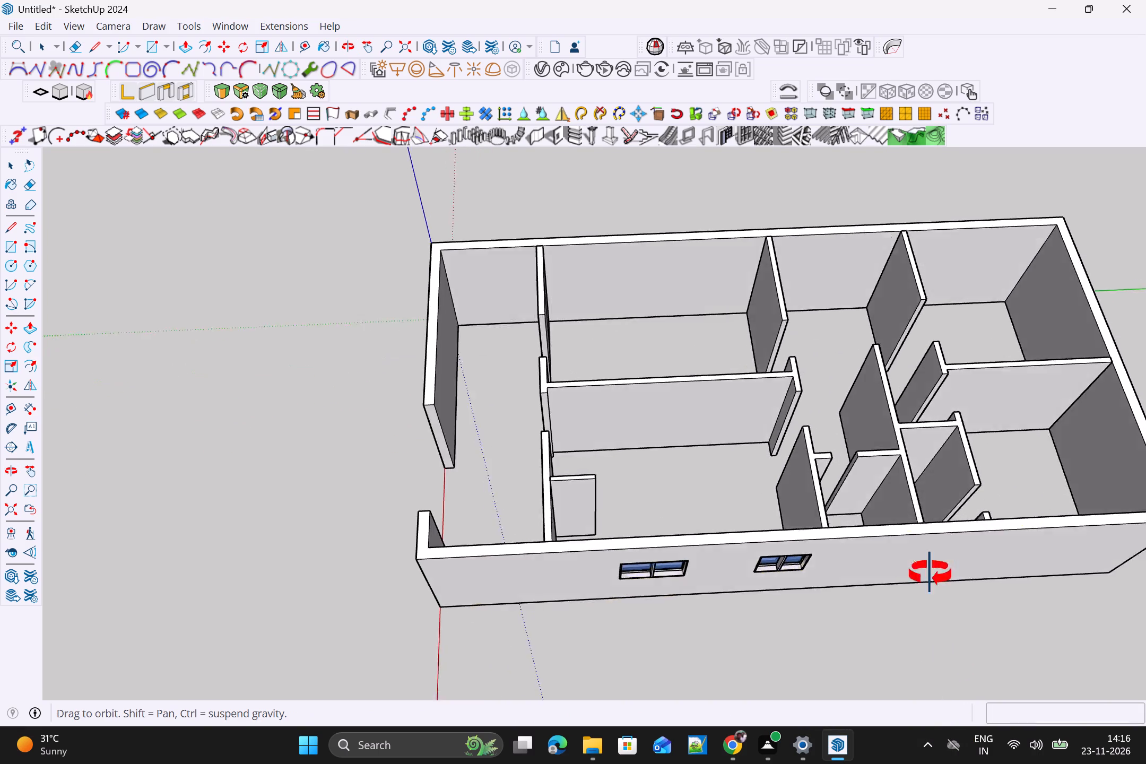
middle_click_drag(930, 574, 881, 598)
scroll(861, 537, "down", 5)
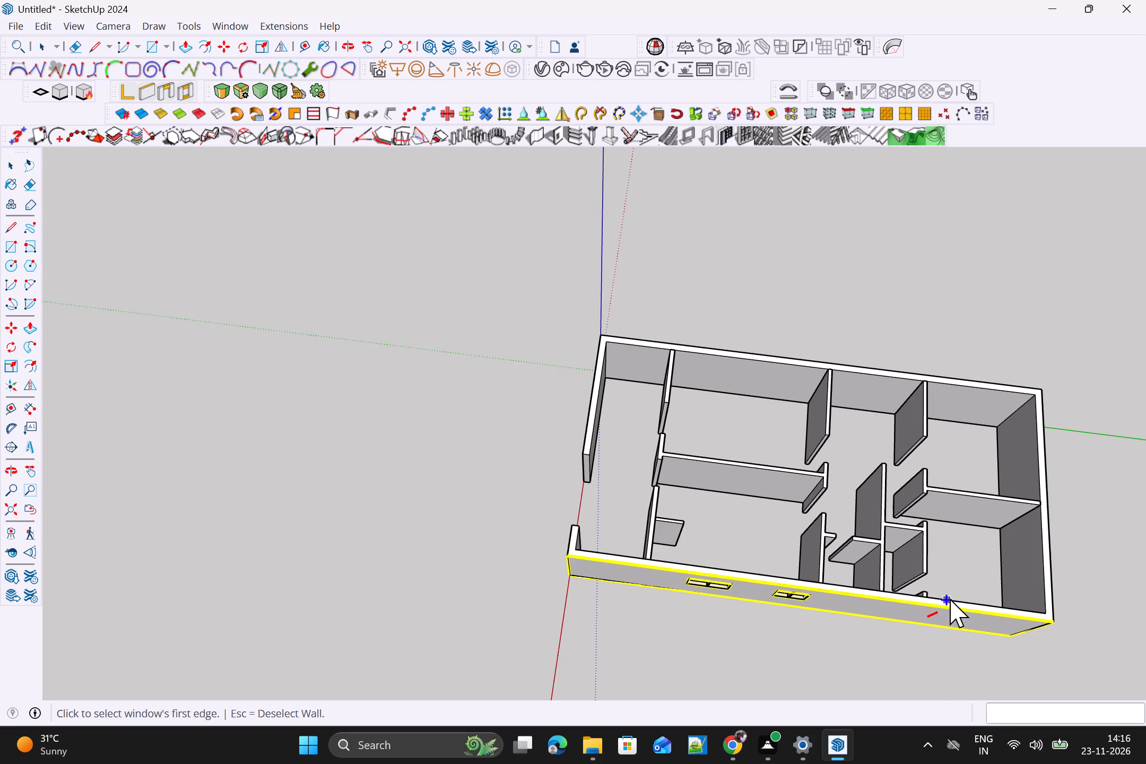
middle_click_drag(959, 569, 911, 523, "shift")
middle_click_drag(846, 479, 796, 446, "shift")
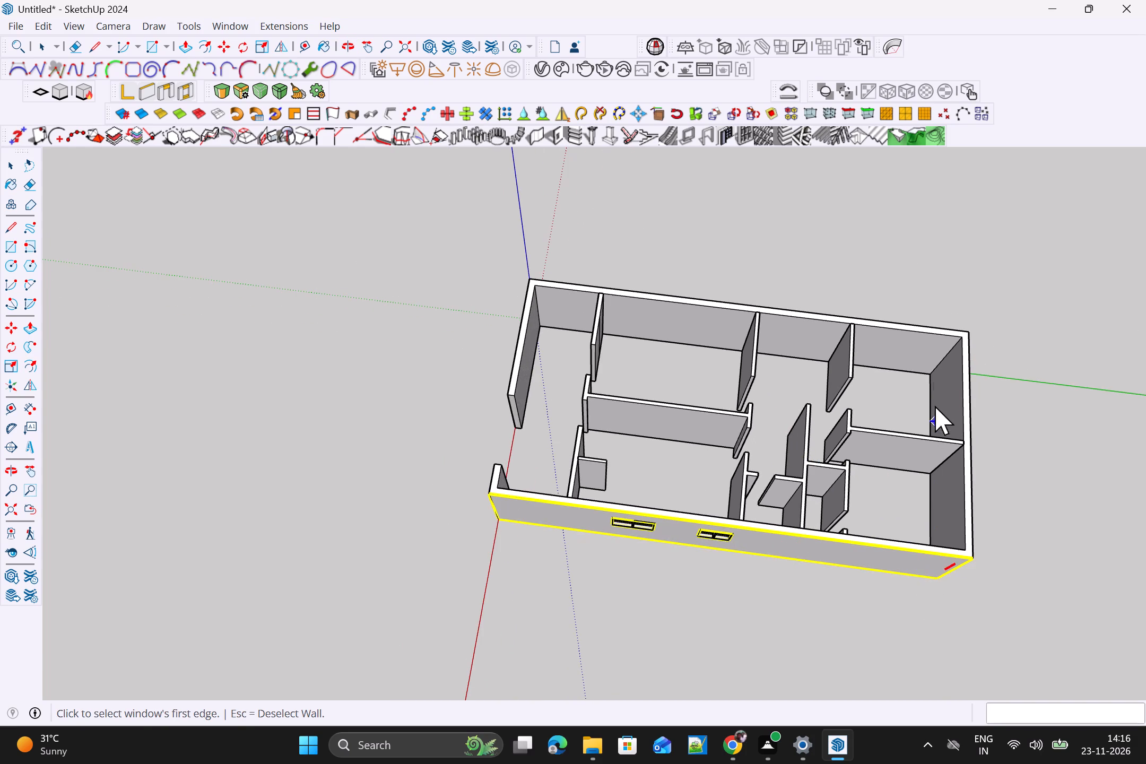
middle_click_drag(935, 404, 935, 396)
scroll(896, 480, "down", 4)
middle_click_drag(964, 537, 989, 360)
scroll(964, 425, "up", 9)
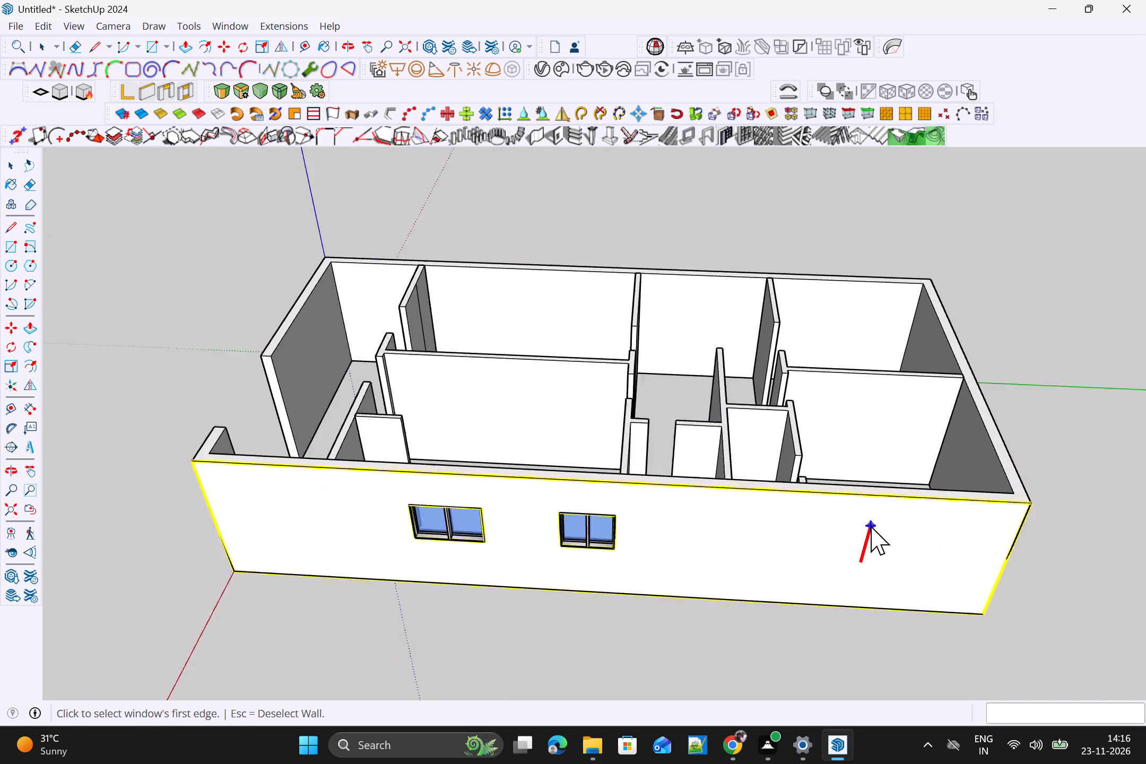
scroll(871, 526, "up", 4)
left_click(859, 531)
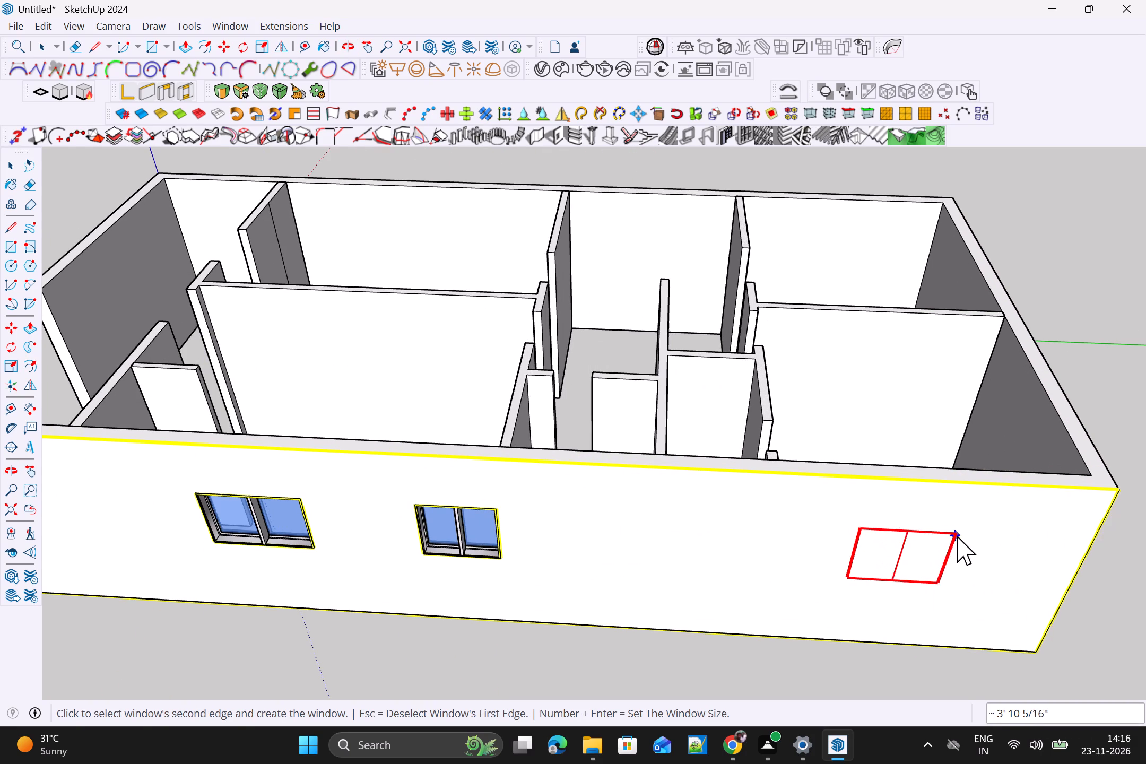
left_click(958, 538)
Insert a window about 5' 6" wide in the rear end wall, near its corner with the windowed long wall.
scroll(964, 548, "down", 5)
scroll(1039, 581, "down", 4)
middle_click_drag(1070, 601, 994, 602)
middle_click_drag(881, 602, 734, 597)
scroll(525, 546, "down", 10)
middle_click_drag(810, 649, 731, 566)
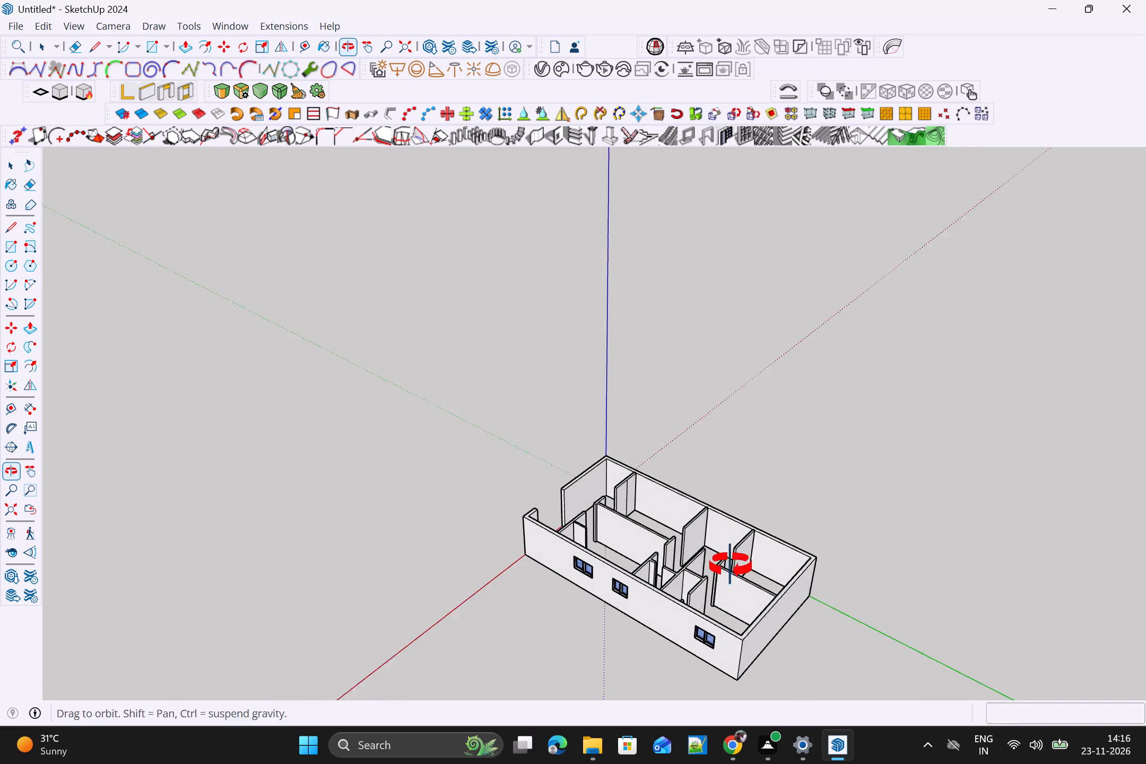
middle_click_drag(731, 566, 685, 526)
middle_click_drag(828, 605, 581, 609)
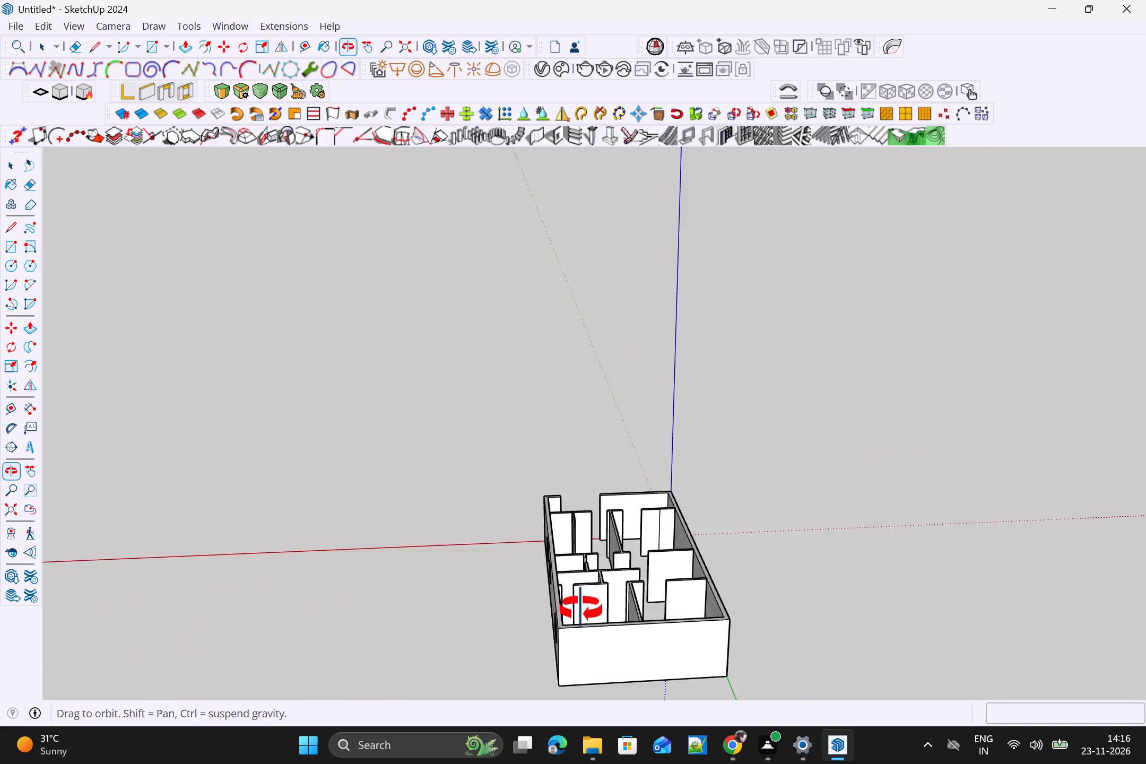
middle_click_drag(581, 609, 549, 609)
scroll(500, 644, "up", 1)
scroll(644, 614, "up", 3)
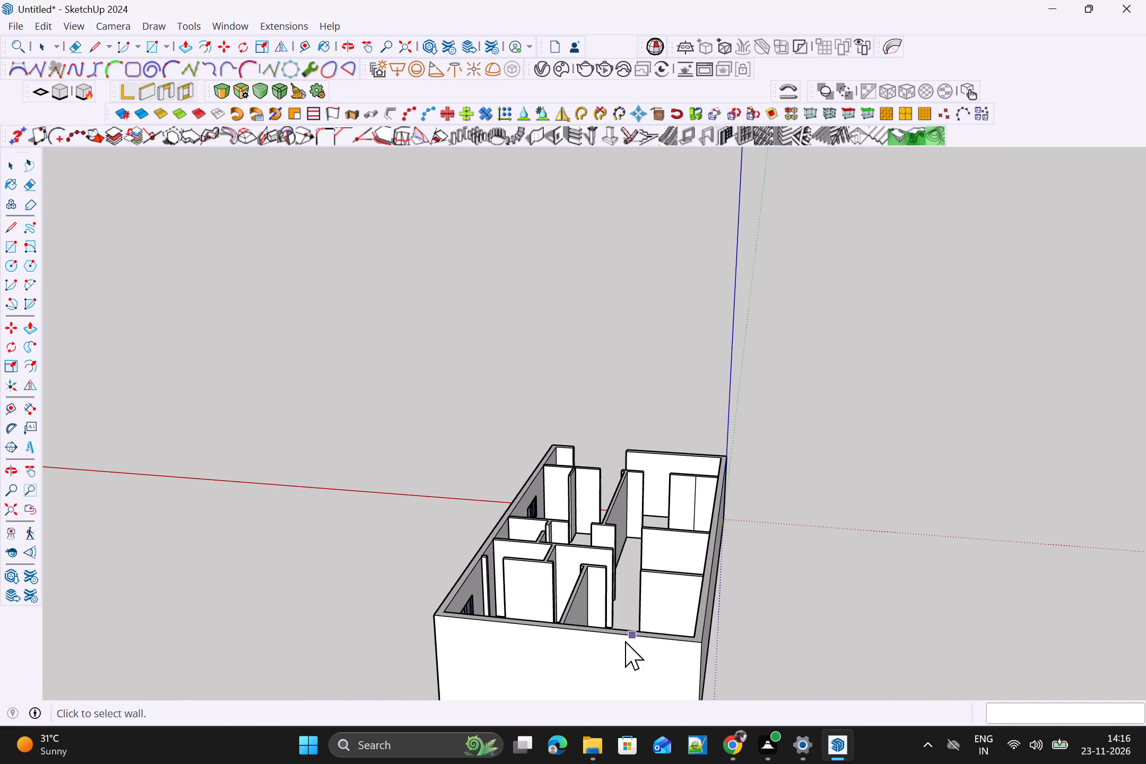
middle_click_drag(595, 629, 691, 536)
scroll(736, 510, "up", 1)
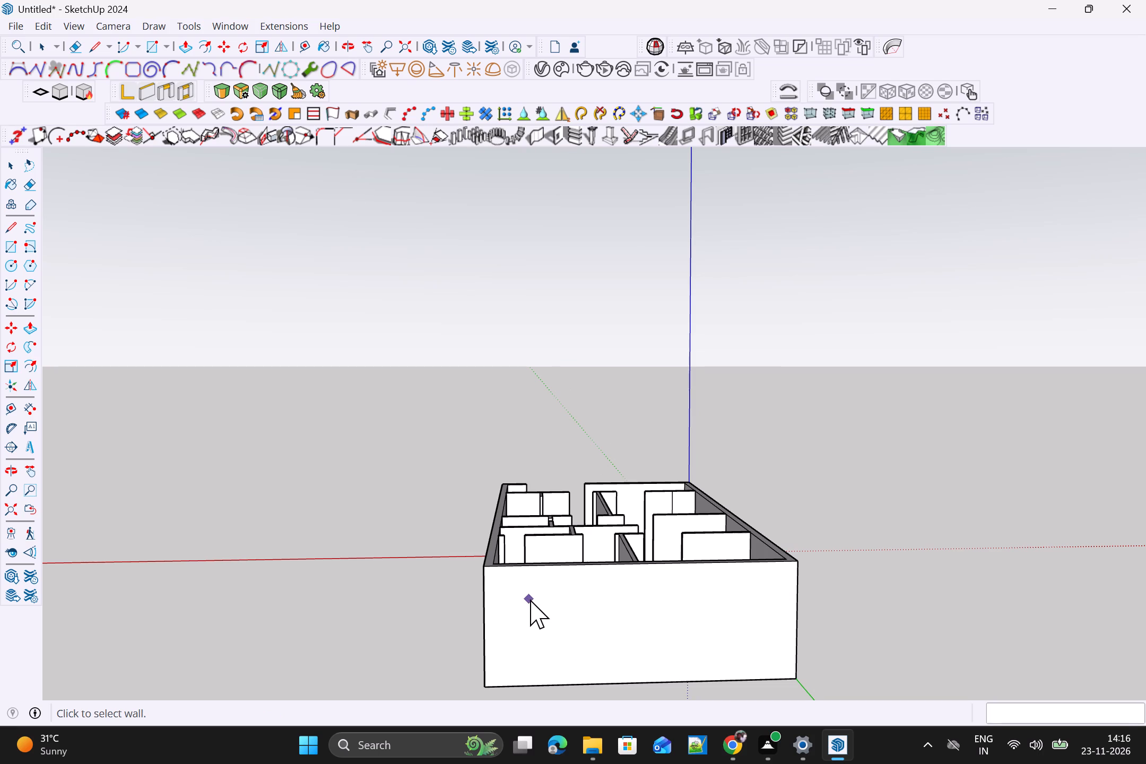
left_click(535, 605)
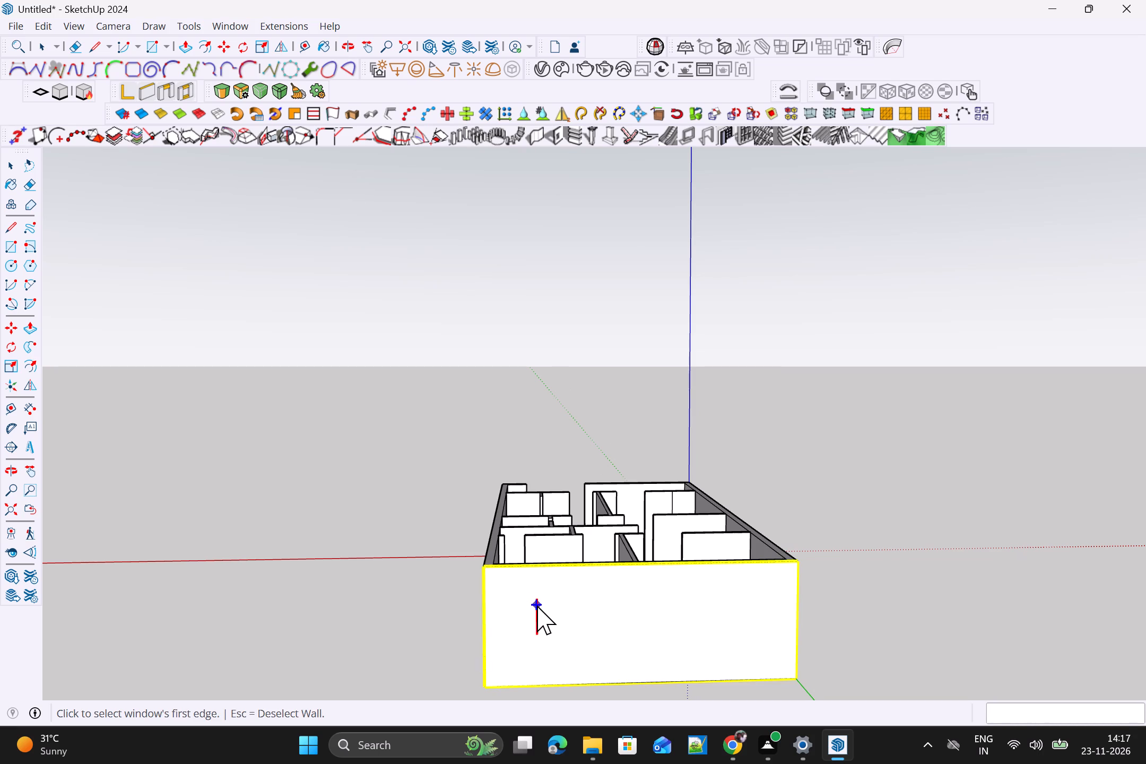
left_click_drag(537, 605, 550, 607)
left_click(603, 606)
Insert a second window in the rear end wall, near its corner with the long wall on the green axis.
left_click(698, 602)
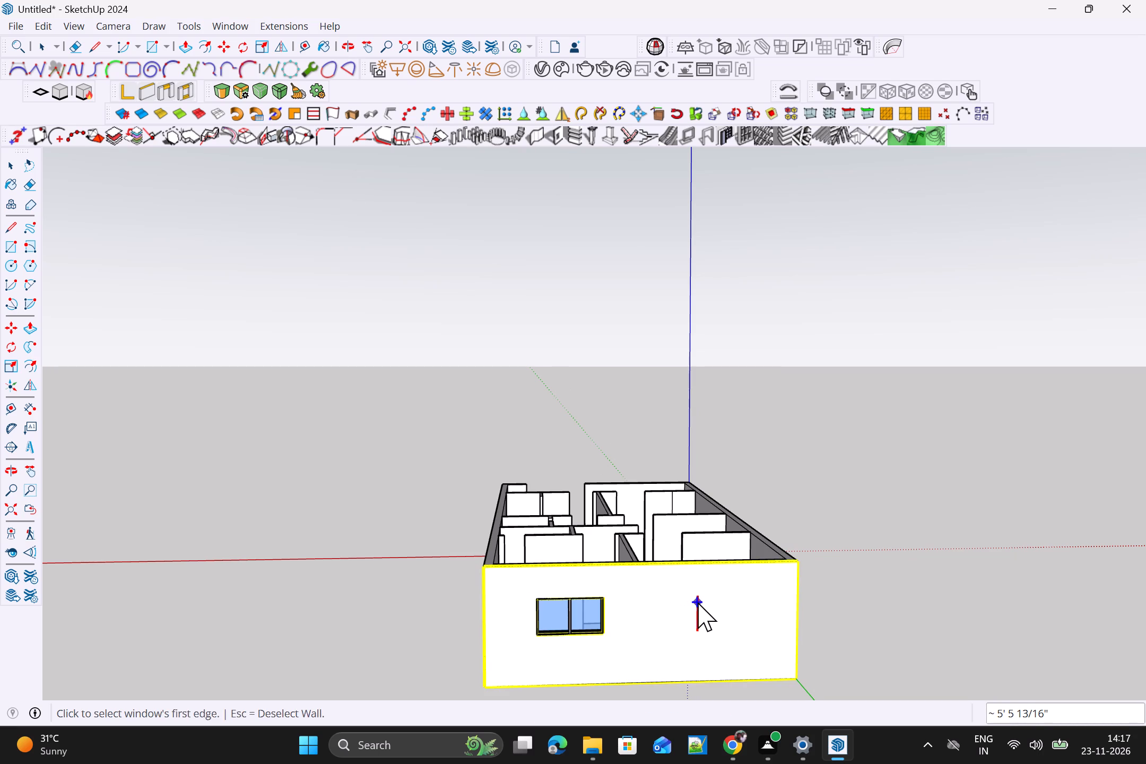
left_click_drag(698, 602, 709, 602)
left_click(762, 601)
scroll(846, 612, "down", 4)
middle_click_drag(883, 622, 719, 635)
scroll(708, 582, "down", 5)
middle_click_drag(564, 614, 514, 614)
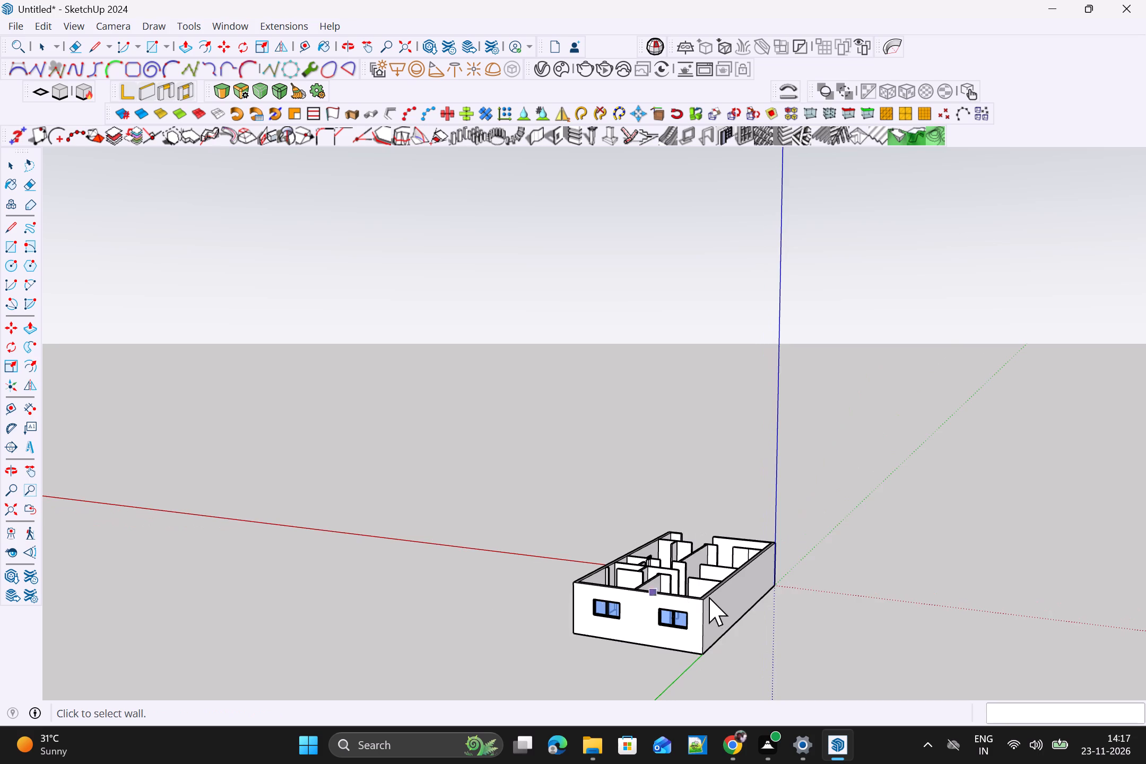
Insert a window about 6' 2" wide in the long wall on the green axis, near its rear end.
scroll(709, 599, "up", 2)
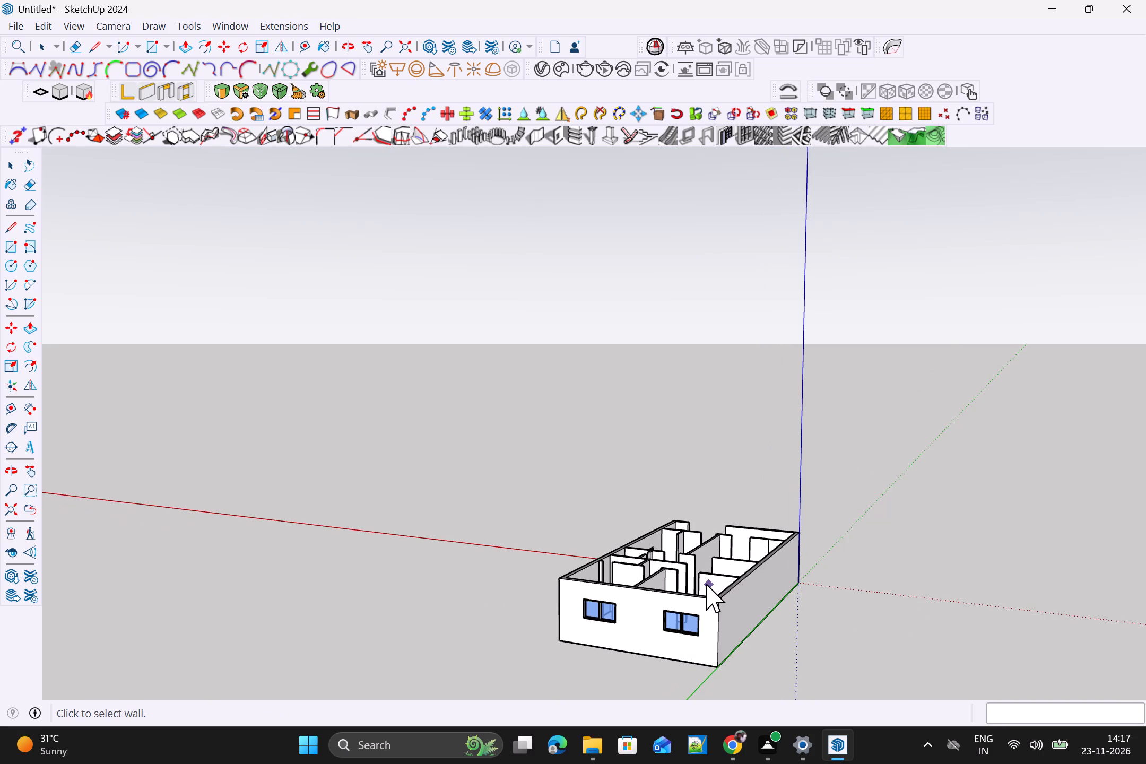
scroll(678, 561, "down", 4)
middle_click_drag(754, 611, 486, 596)
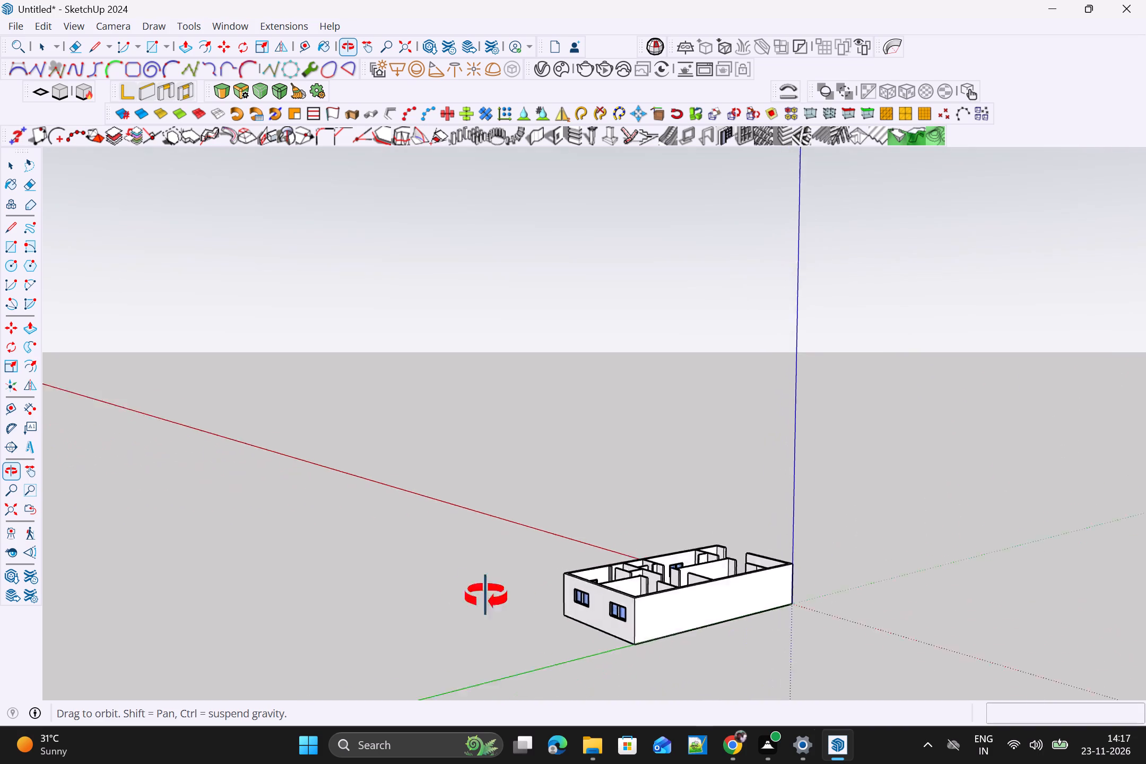
middle_click_drag(486, 596, 420, 588)
scroll(449, 593, "up", 4)
scroll(691, 618, "up", 1)
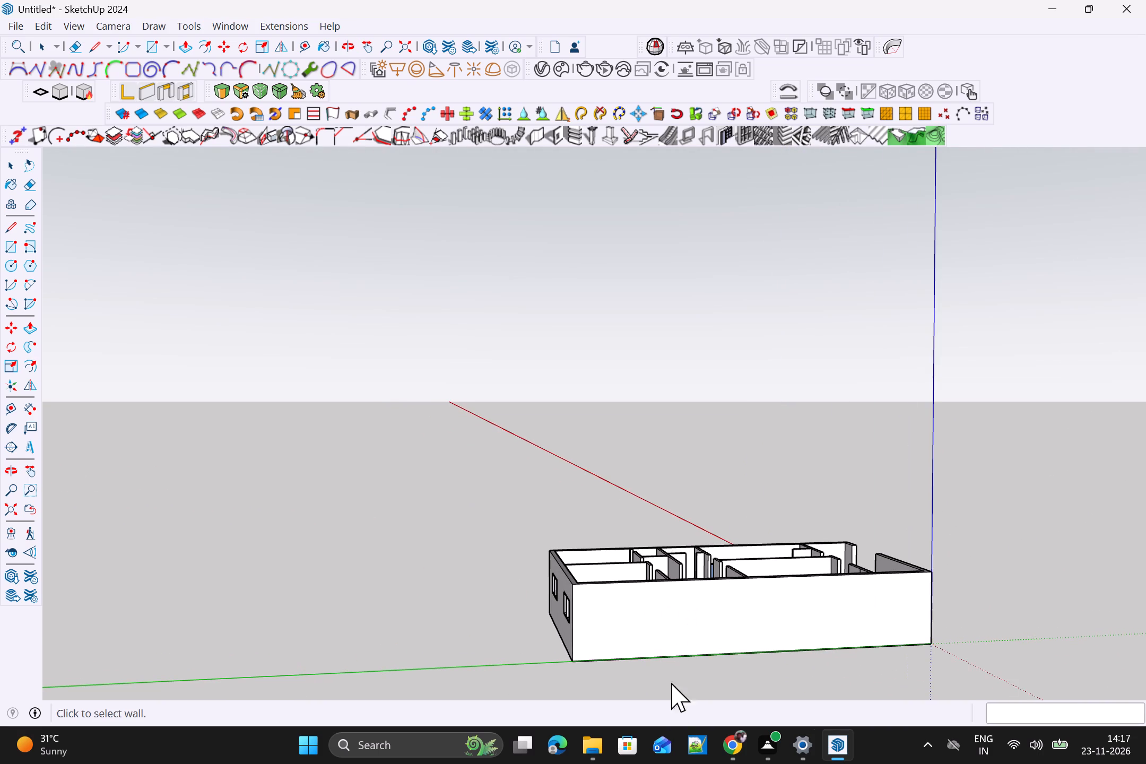
scroll(675, 623, "up", 4)
middle_click_drag(663, 639, 660, 756)
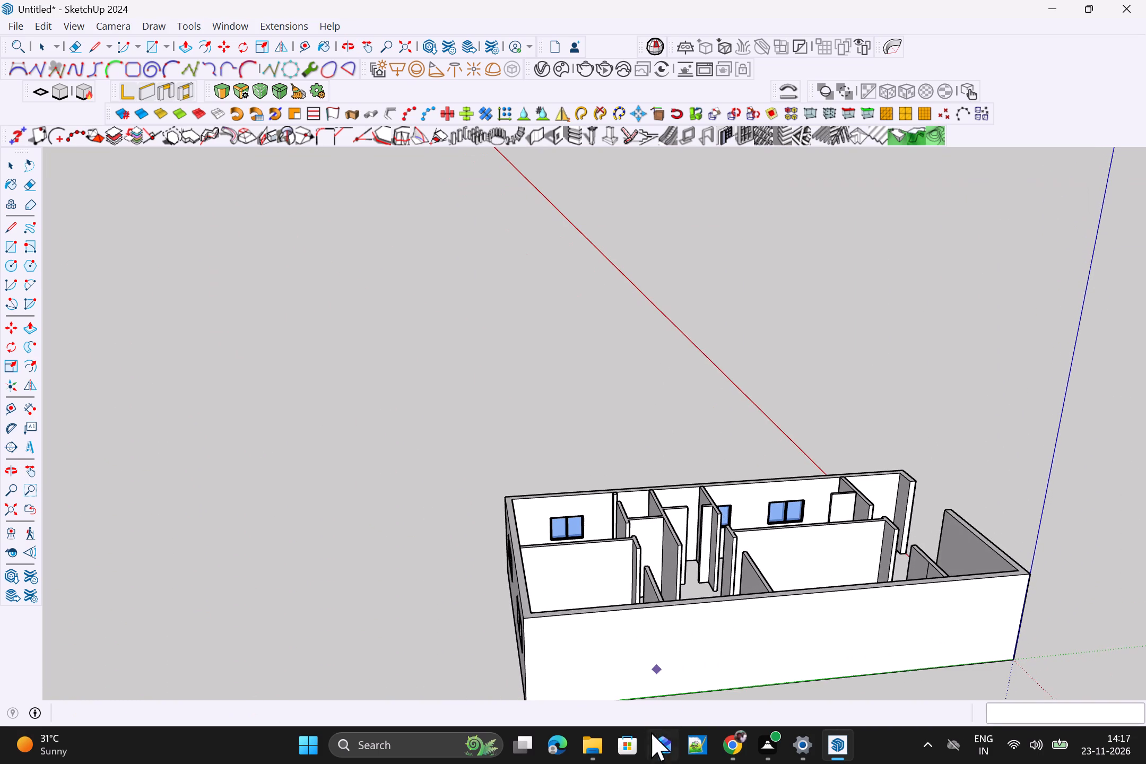
double_click(567, 648)
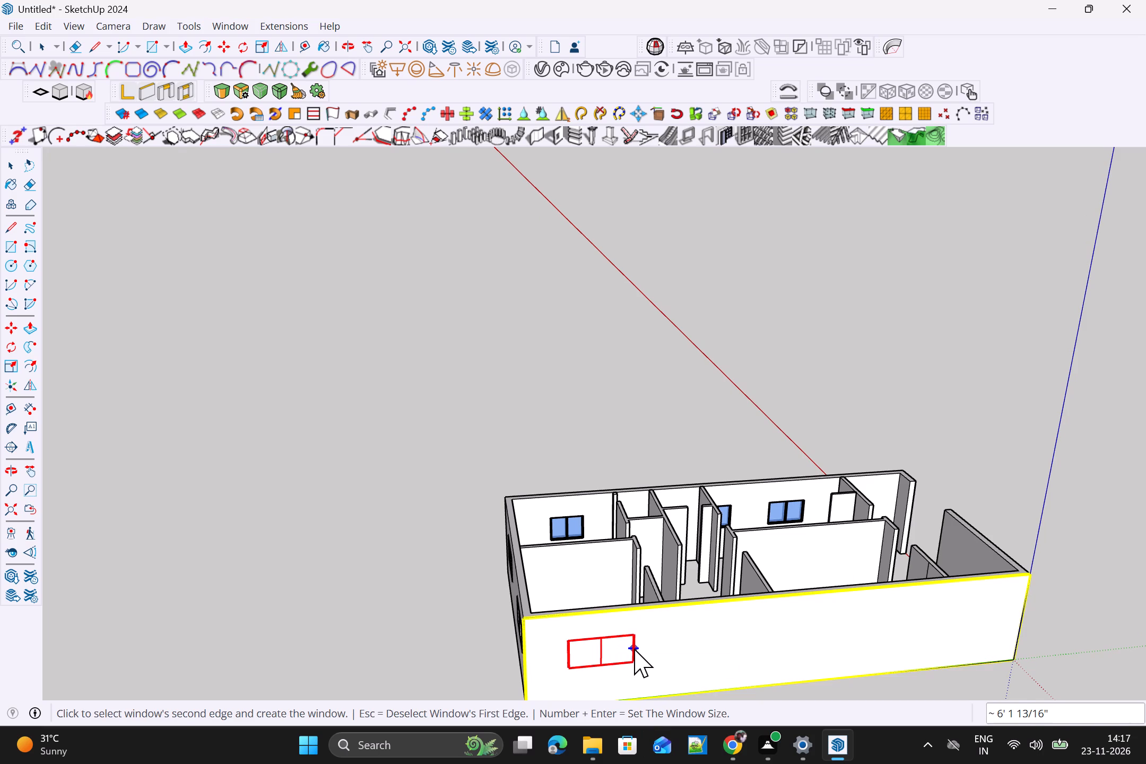
left_click(634, 648)
Insert a second window about 5' 7" wide in the green-axis long wall, farther toward the front.
double_click(707, 635)
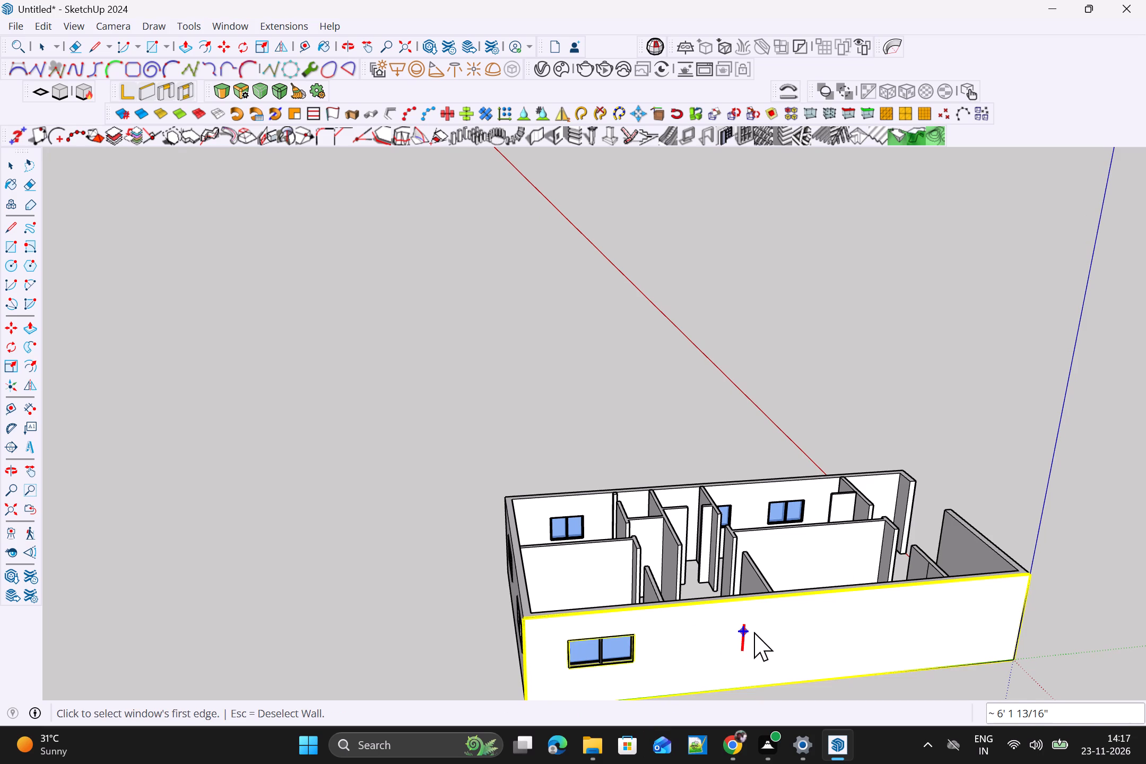
left_click(696, 637)
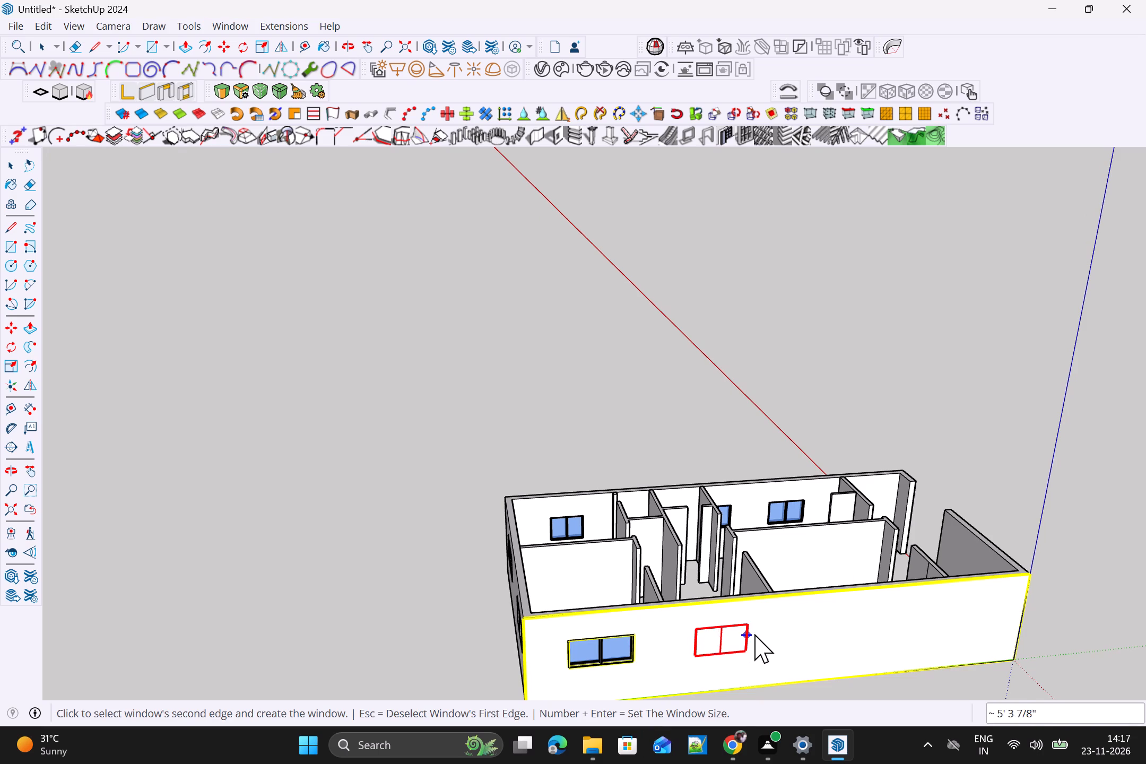
left_click(752, 633)
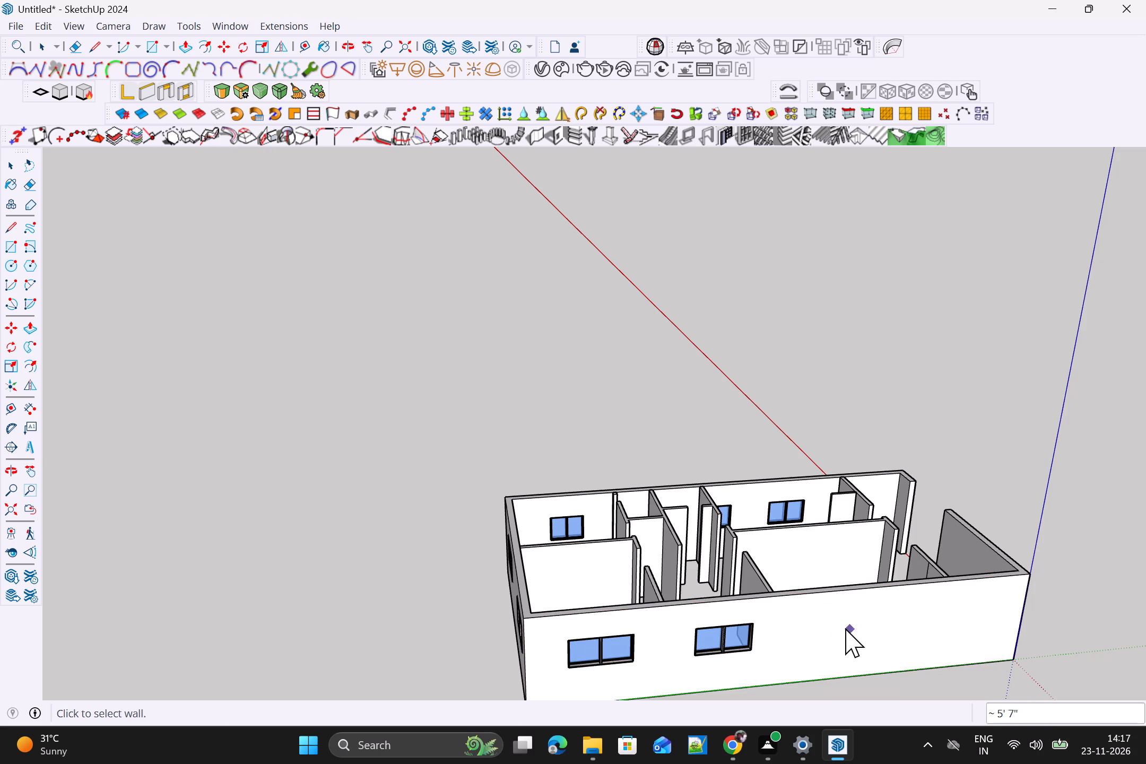
Insert a third, narrow window about 2' 8" wide in the green-axis long wall, between the second window and the front corner.
double_click(811, 624)
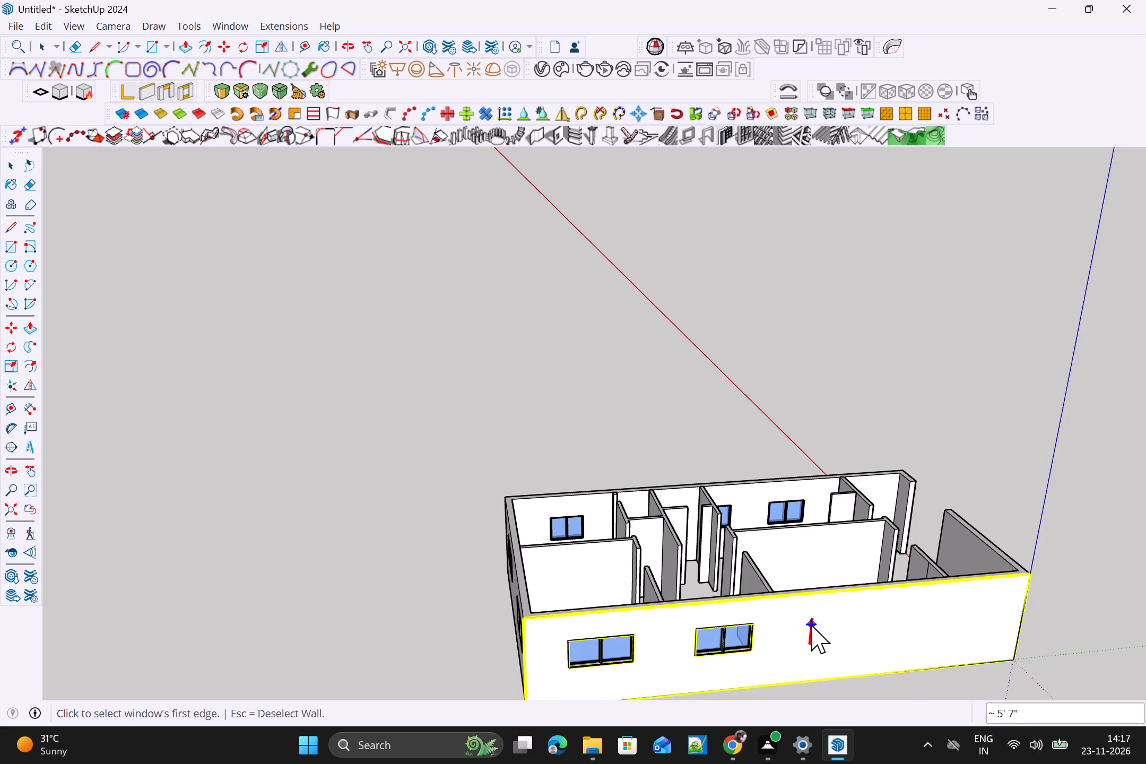
left_click(838, 624)
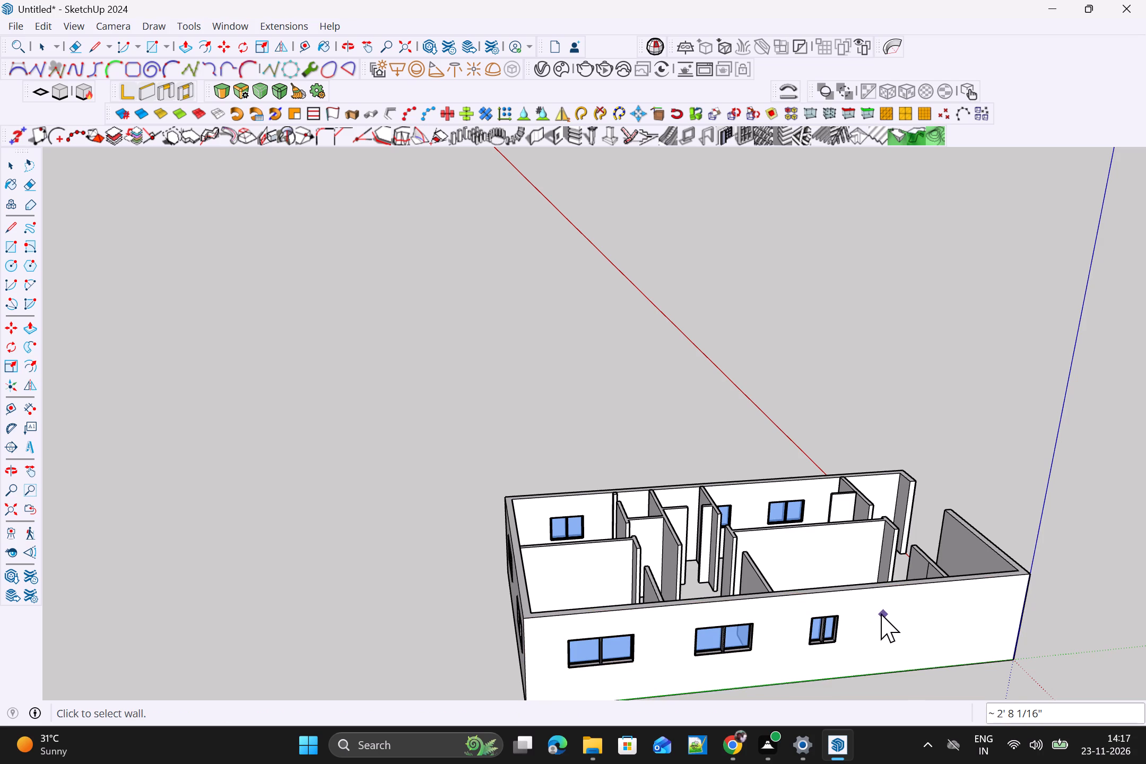
Insert a fourth window about 4' 4" wide in the green-axis long wall, nearest the front corner at the origin.
double_click(881, 613)
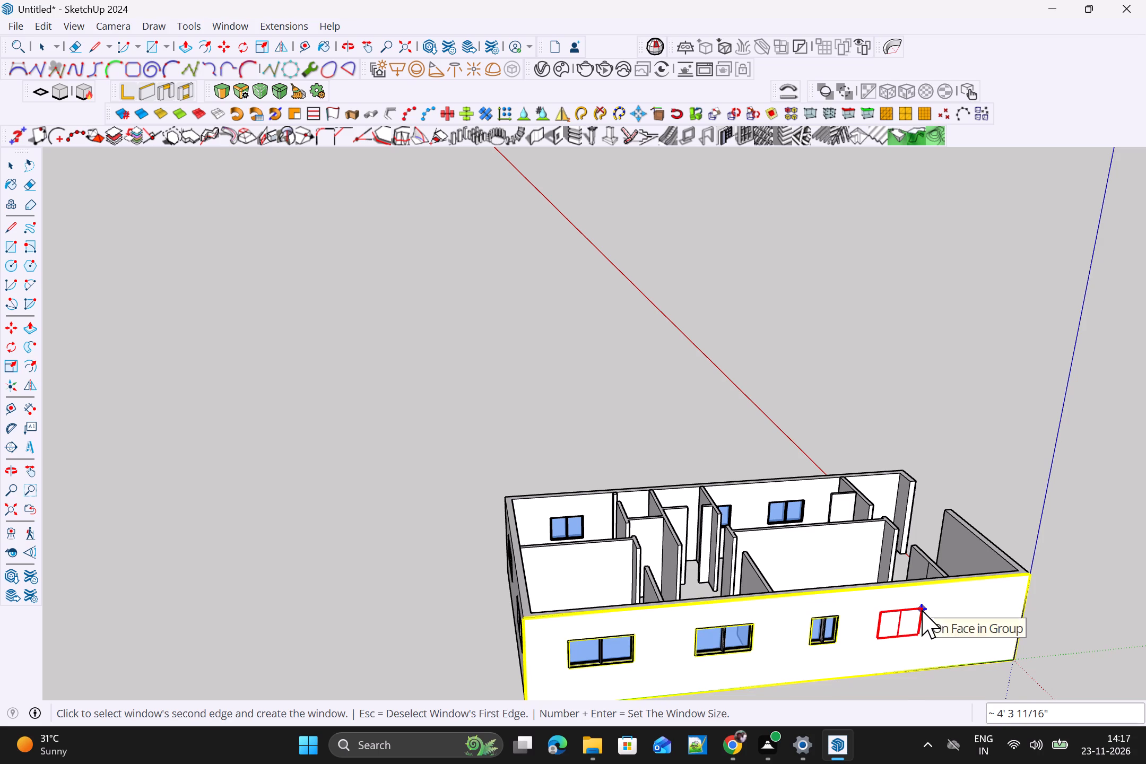
left_click(922, 610)
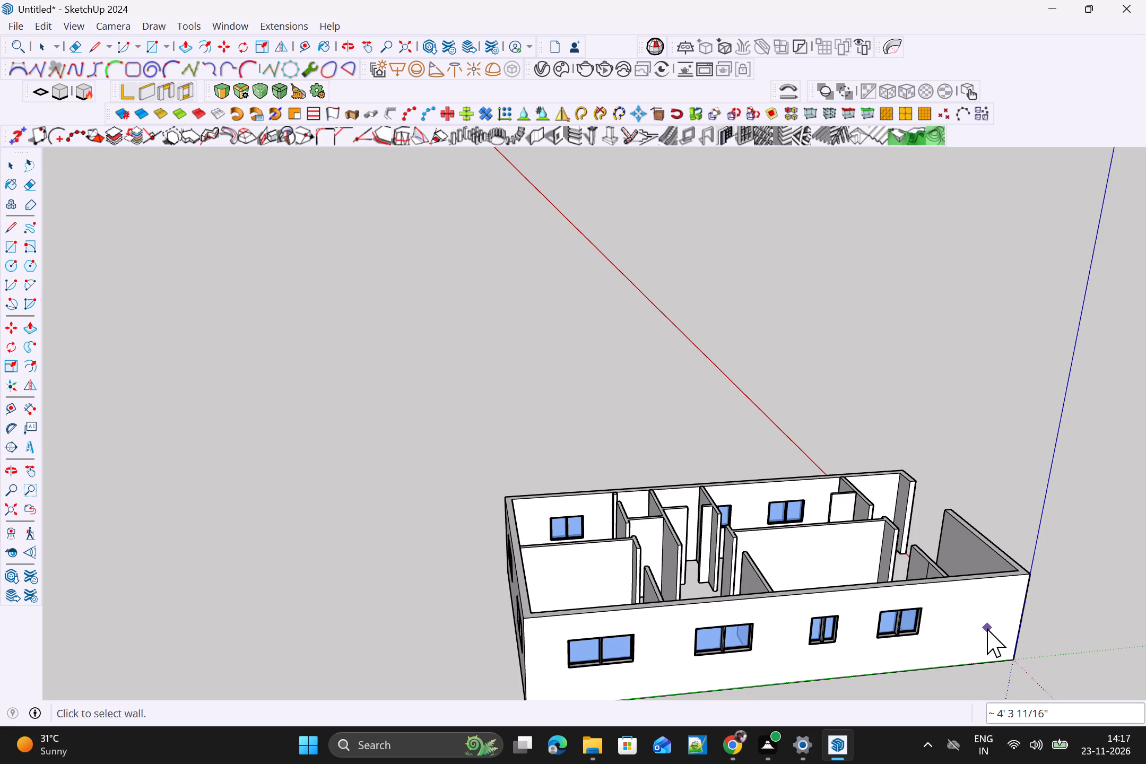
Examine the inserted windows in the rear and long walls from outside and above, and leave the window tool.
scroll(1047, 605, "up", 2)
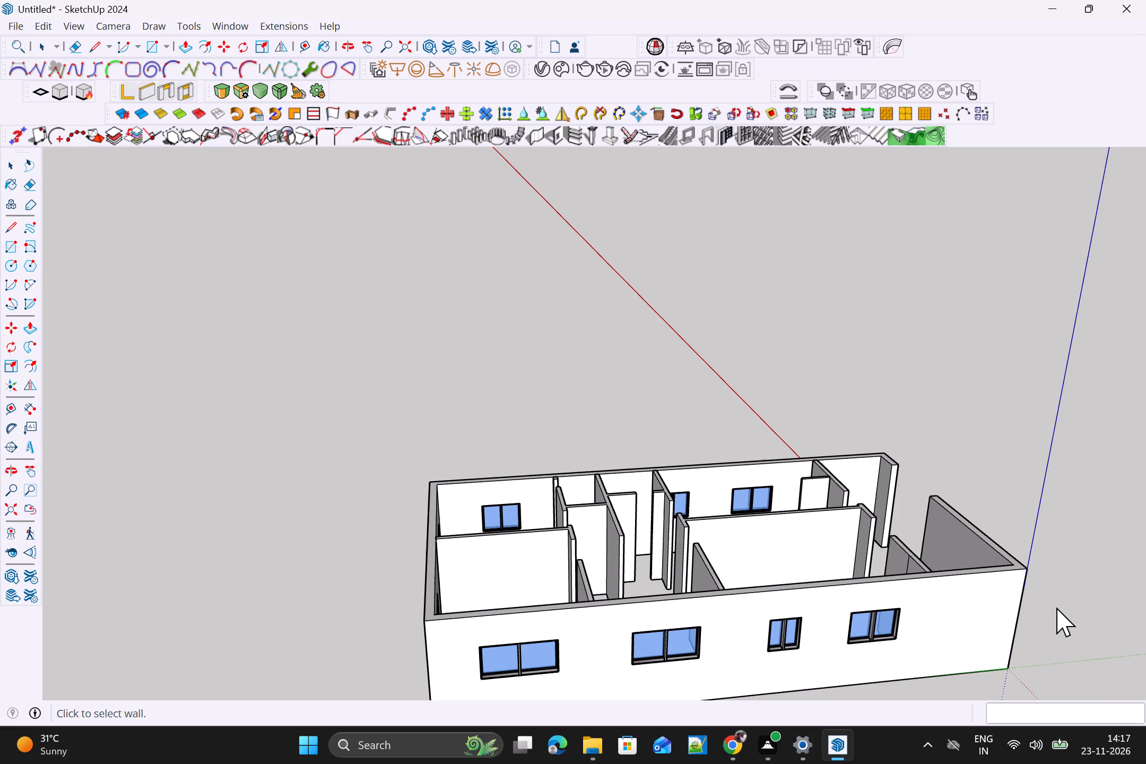
scroll(1055, 612, "down", 3)
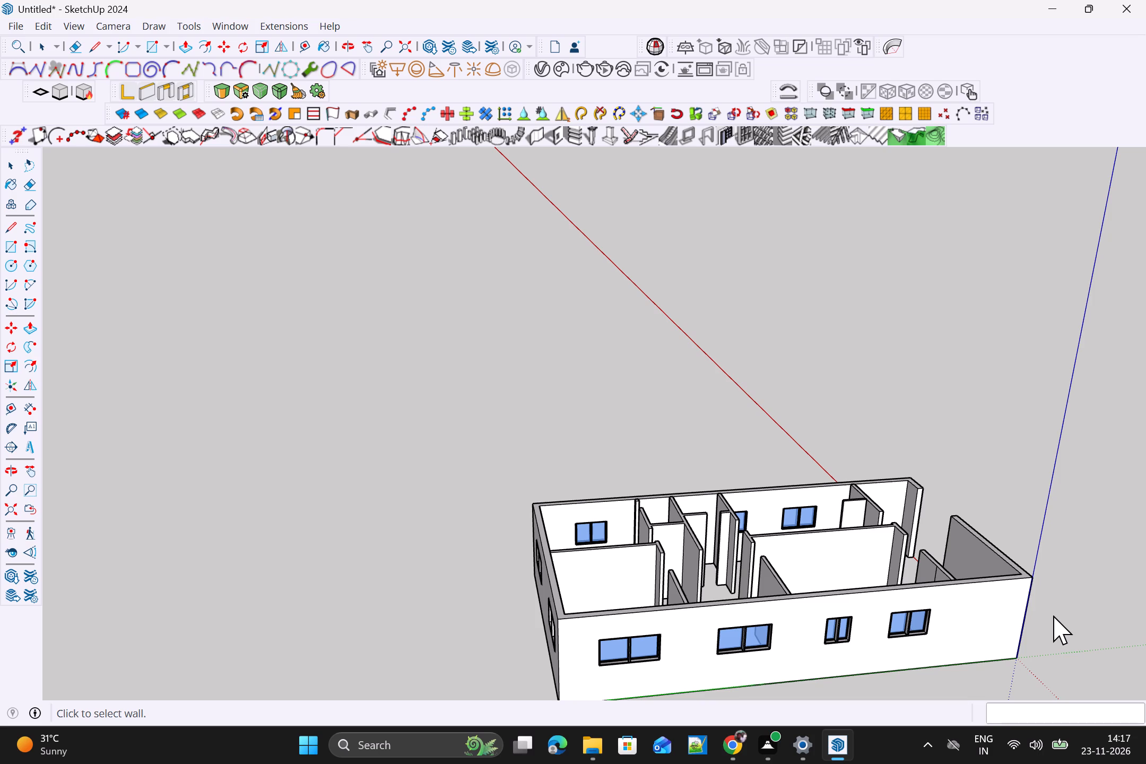
scroll(1055, 615, "up", 1)
scroll(1055, 616, "down", 7)
middle_click_drag(1034, 648, 957, 647)
middle_click_drag(1010, 687, 1021, 685)
middle_click_drag(1032, 682, 1107, 645)
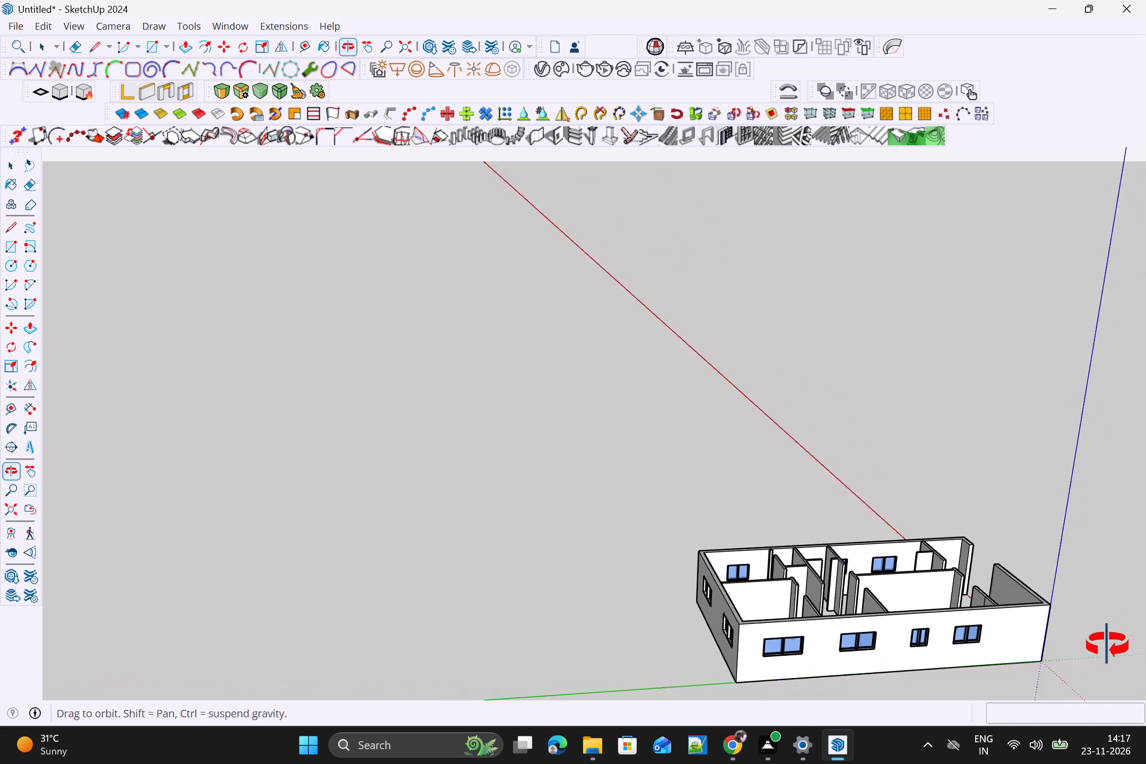
middle_click_drag(1107, 645, 1138, 625)
scroll(942, 593, "up", 8)
middle_click_drag(799, 640, 1104, 692)
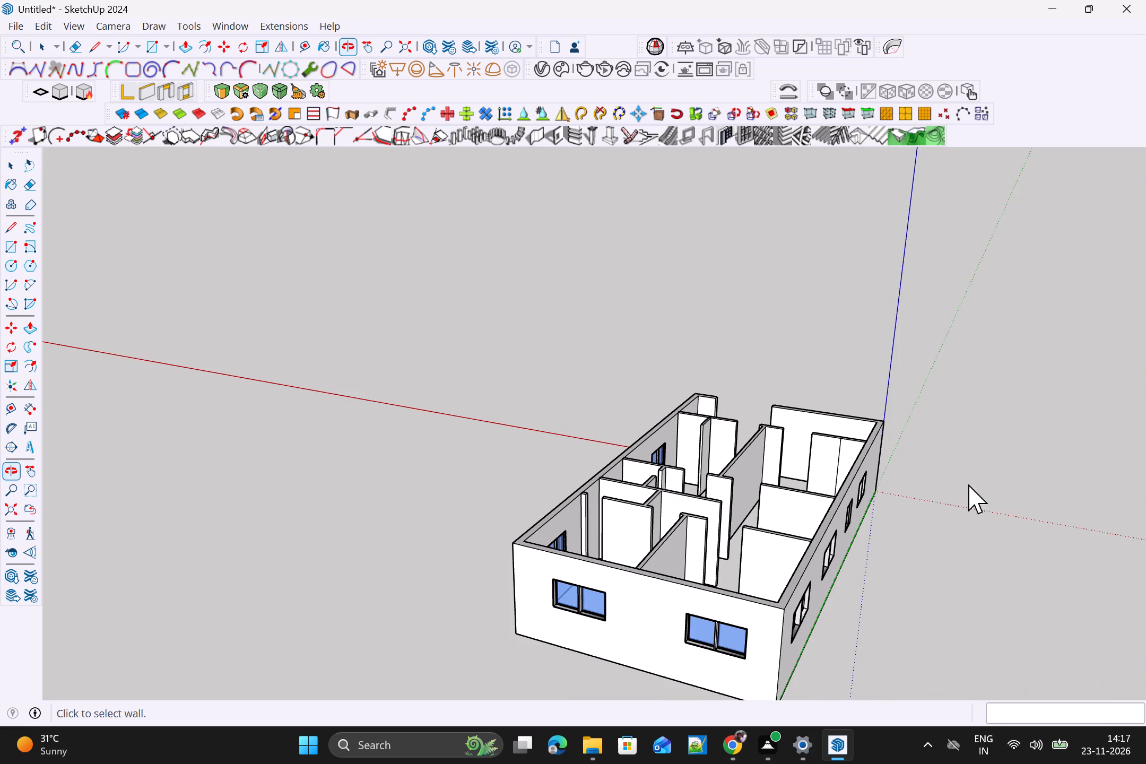
scroll(889, 417, "up", 4)
scroll(925, 478, "down", 3)
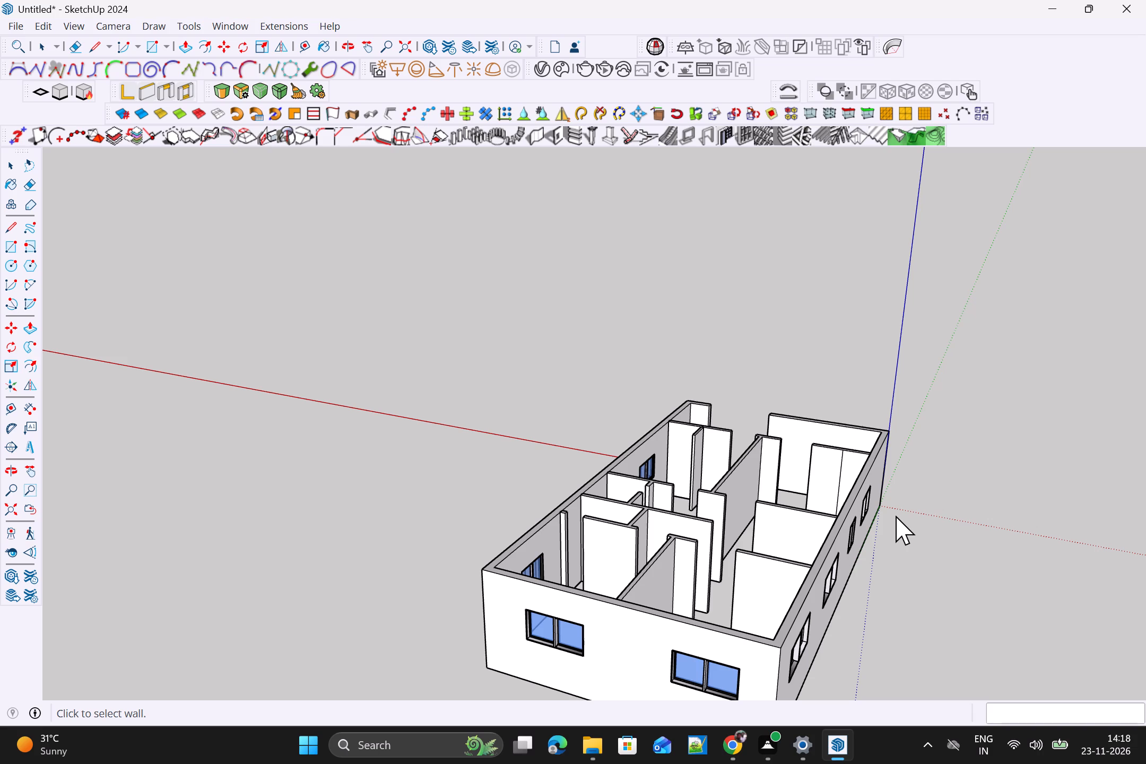
scroll(980, 494, "up", 1)
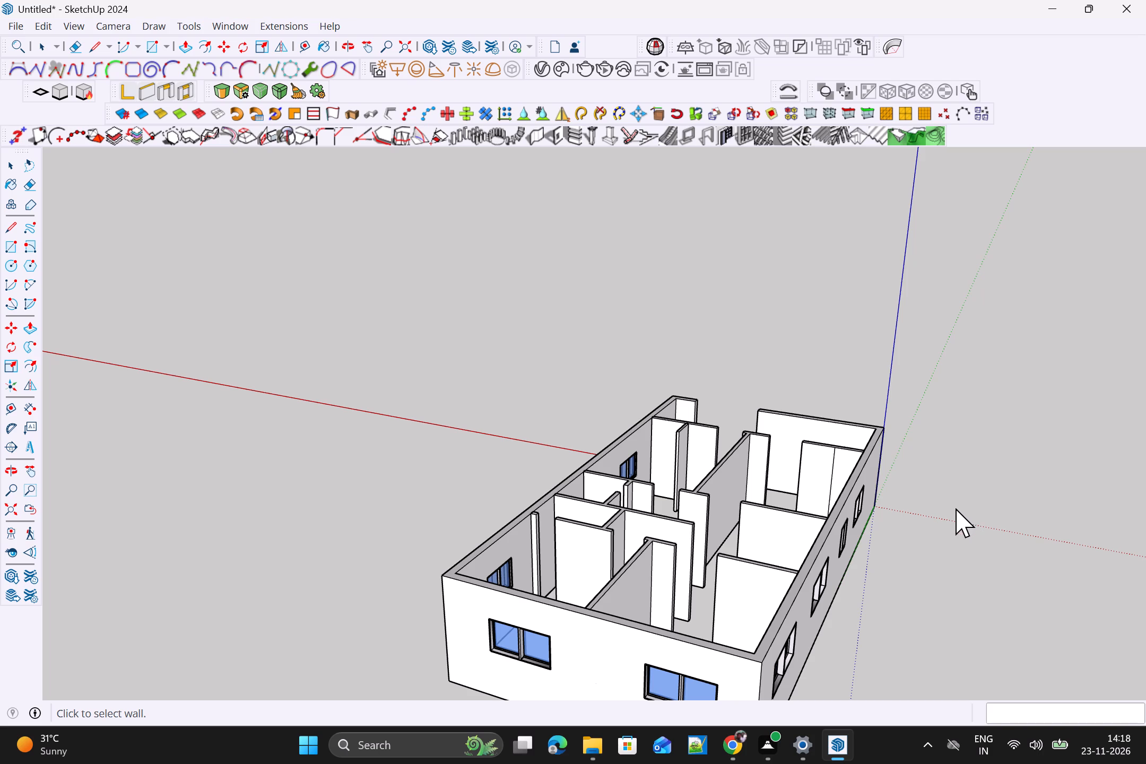
scroll(945, 508, "up", 4)
scroll(950, 521, "down", 8)
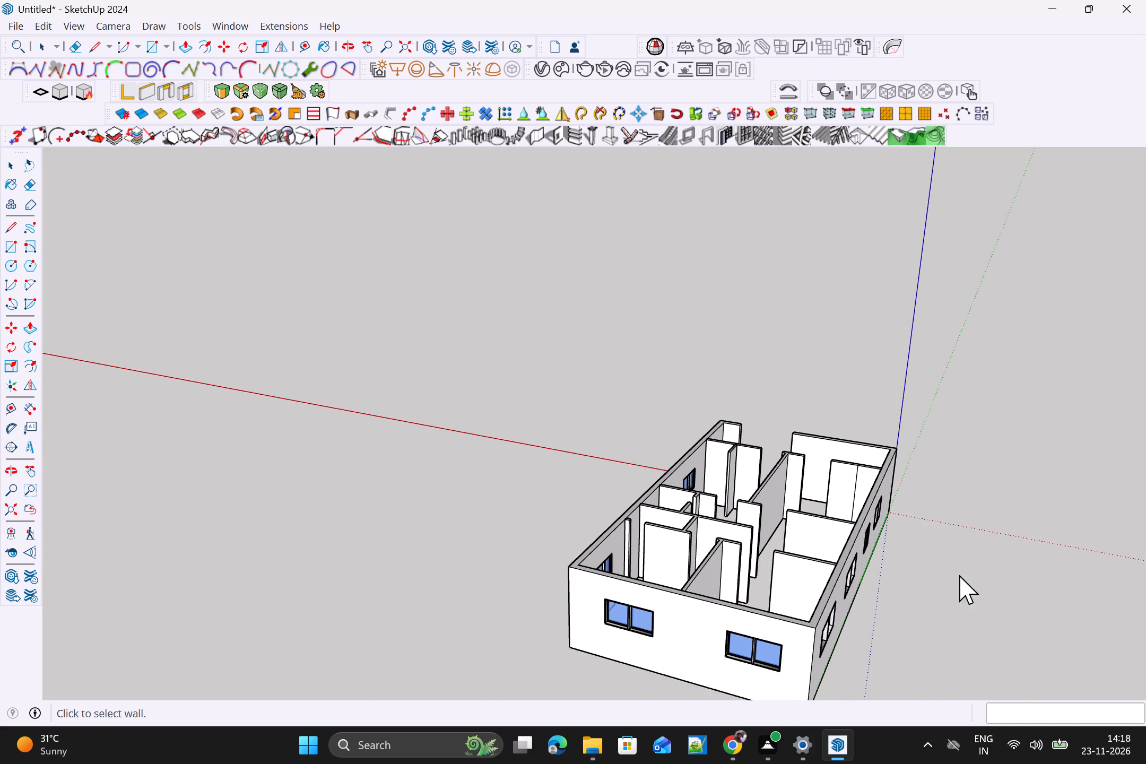
scroll(858, 574, "up", 2)
middle_click_drag(629, 487, 494, 435)
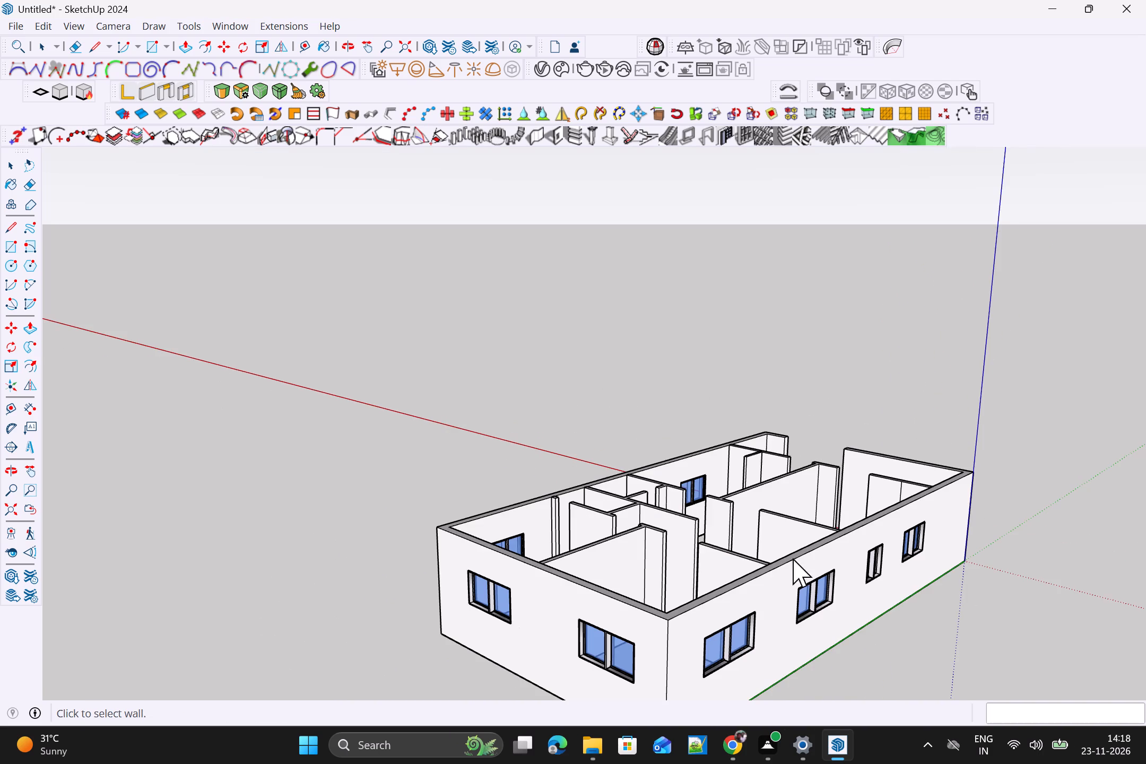
scroll(919, 576, "up", 3)
scroll(518, 560, "up", 1)
scroll(748, 540, "up", 3)
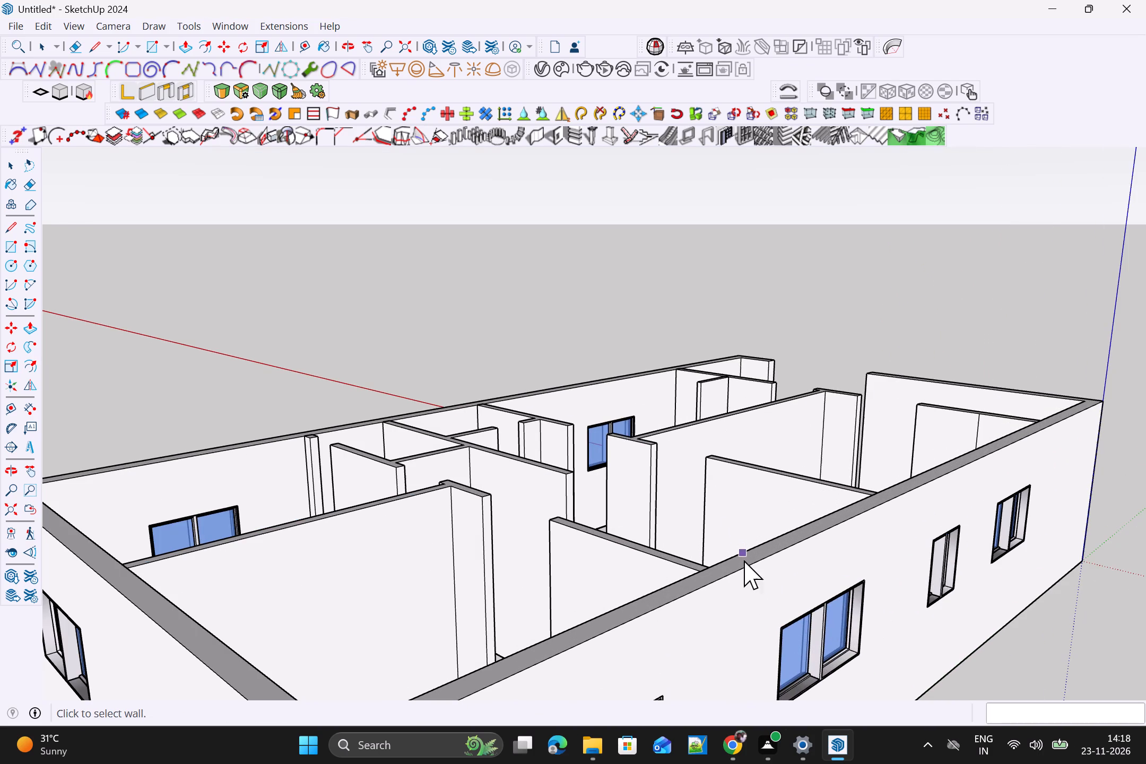
key("space")
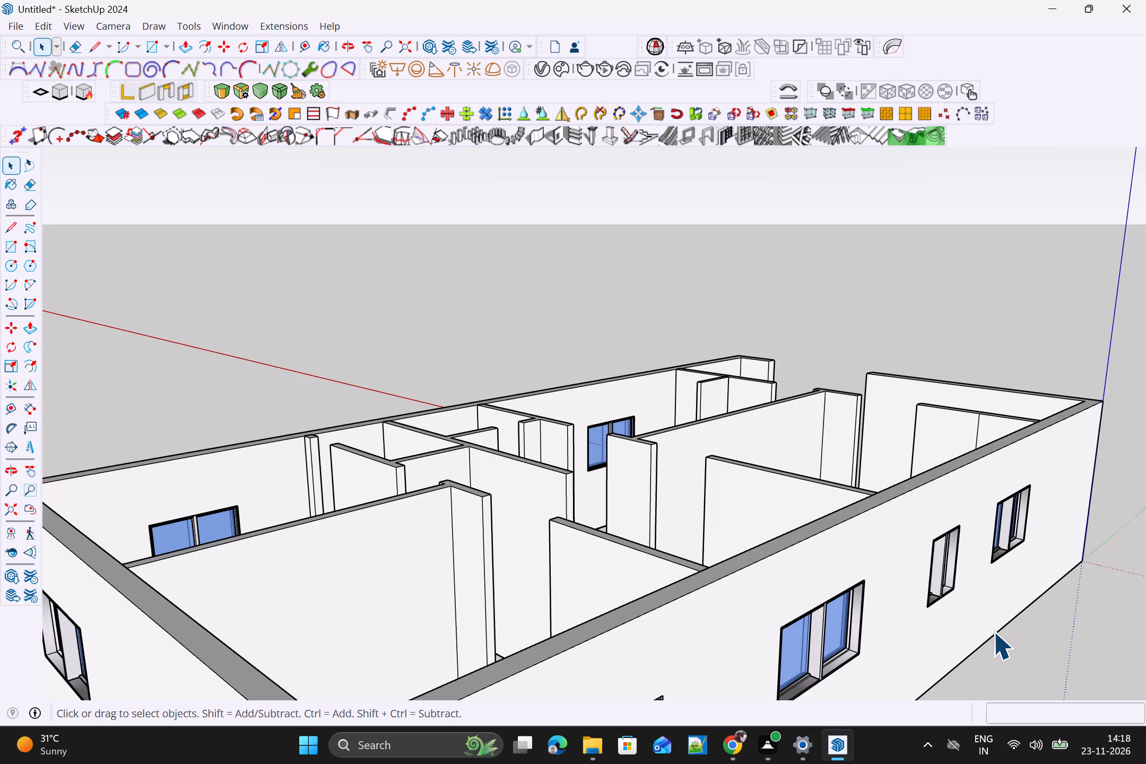
Examine the front of the house, including its entrance opening and front walls, from several angles.
scroll(993, 632, "down", 10)
middle_click_drag(979, 612, 474, 591)
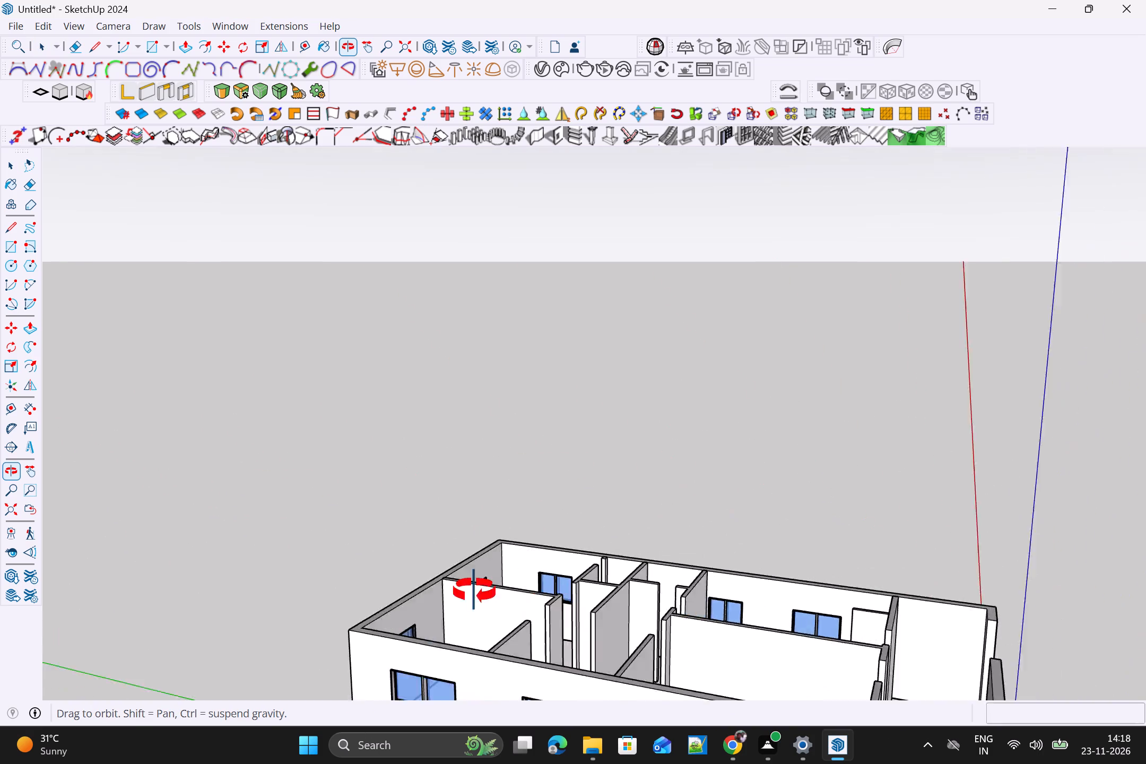
middle_click_drag(474, 591, 122, 535)
middle_click_drag(181, 526, 238, 496)
scroll(265, 531, "down", 2)
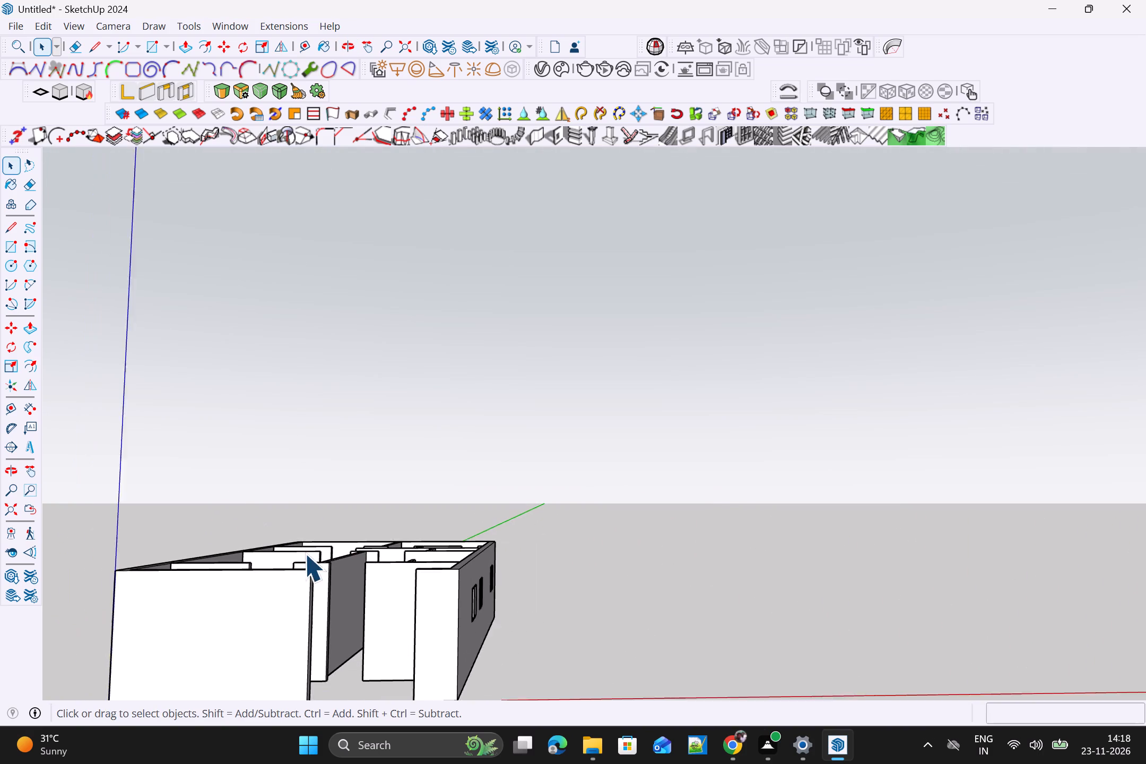
scroll(305, 553, "down", 1)
middle_click_drag(381, 546, 403, 537, "shift")
middle_click_drag(359, 568, 524, 643)
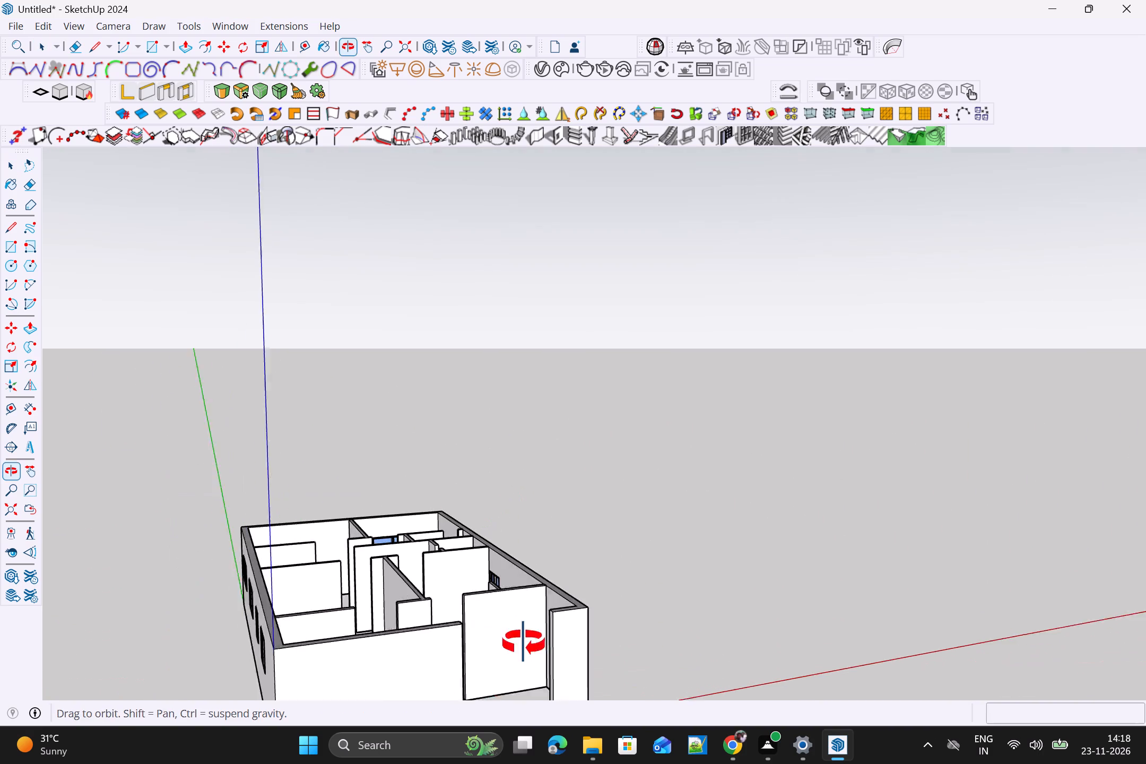
middle_click_drag(524, 643, 528, 645)
scroll(571, 604, "down", 8)
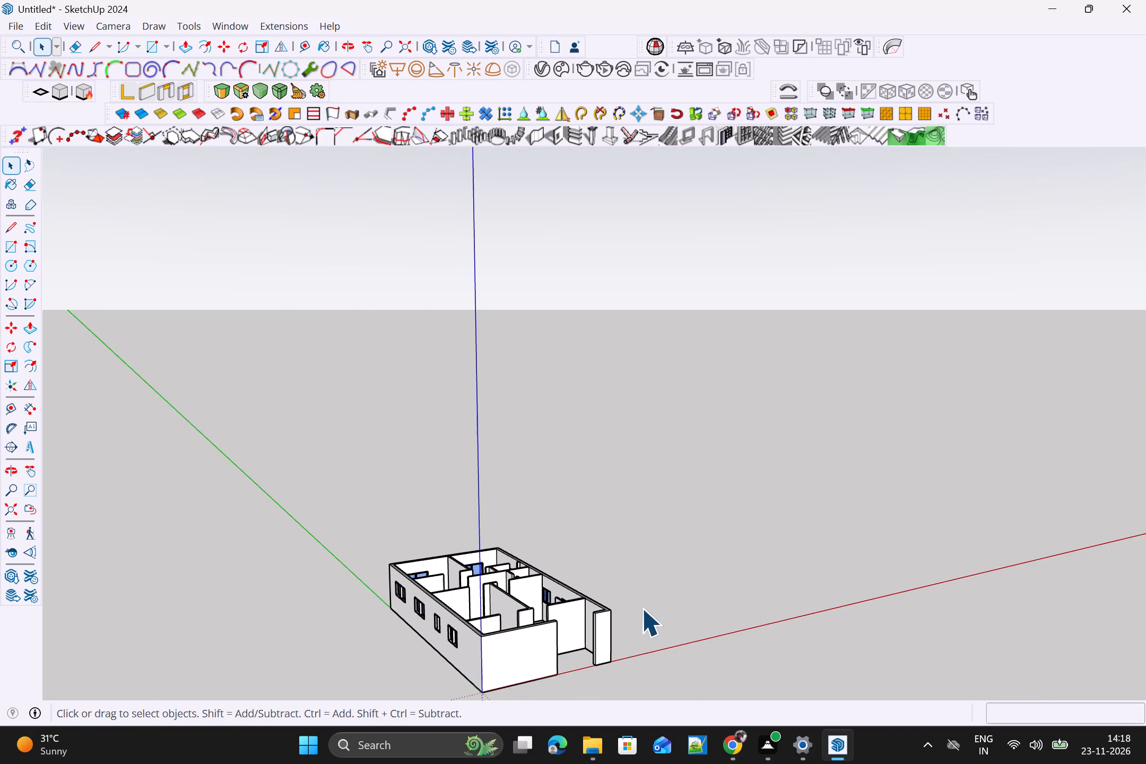
scroll(413, 632, "up", 1)
scroll(614, 603, "up", 8)
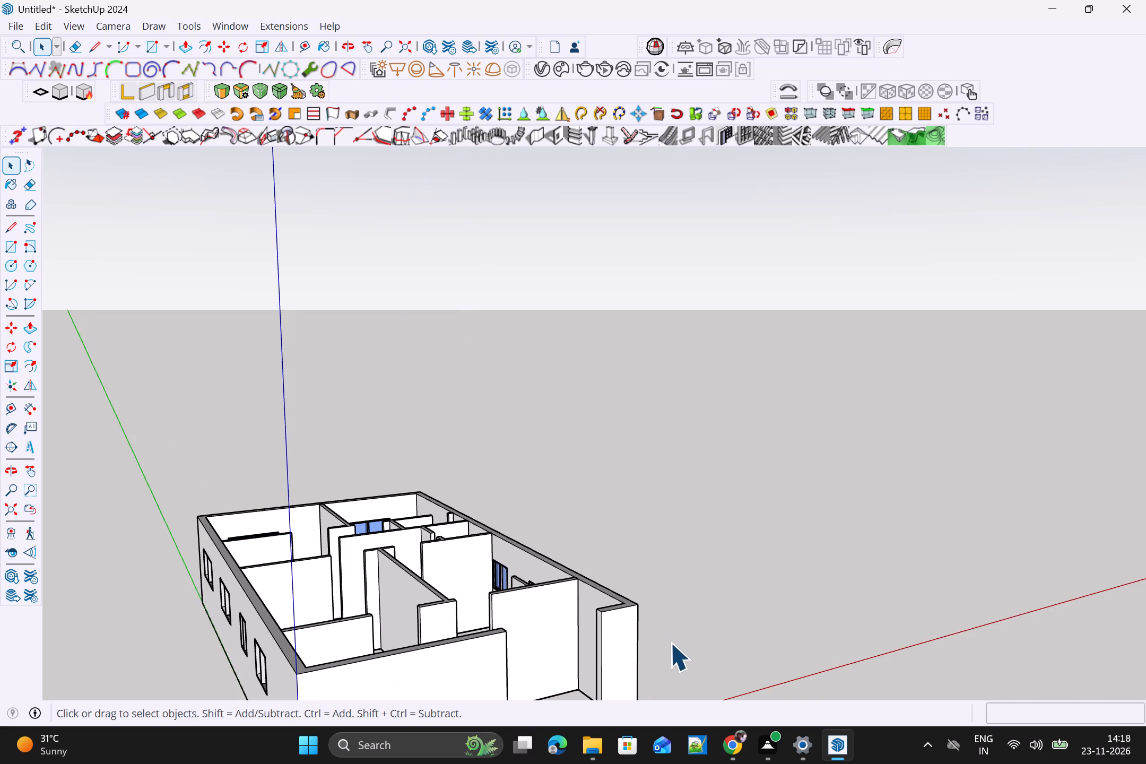
scroll(658, 645, "down", 5)
middle_click_drag(535, 535, 528, 524, "shift")
scroll(596, 570, "up", 1, "shift")
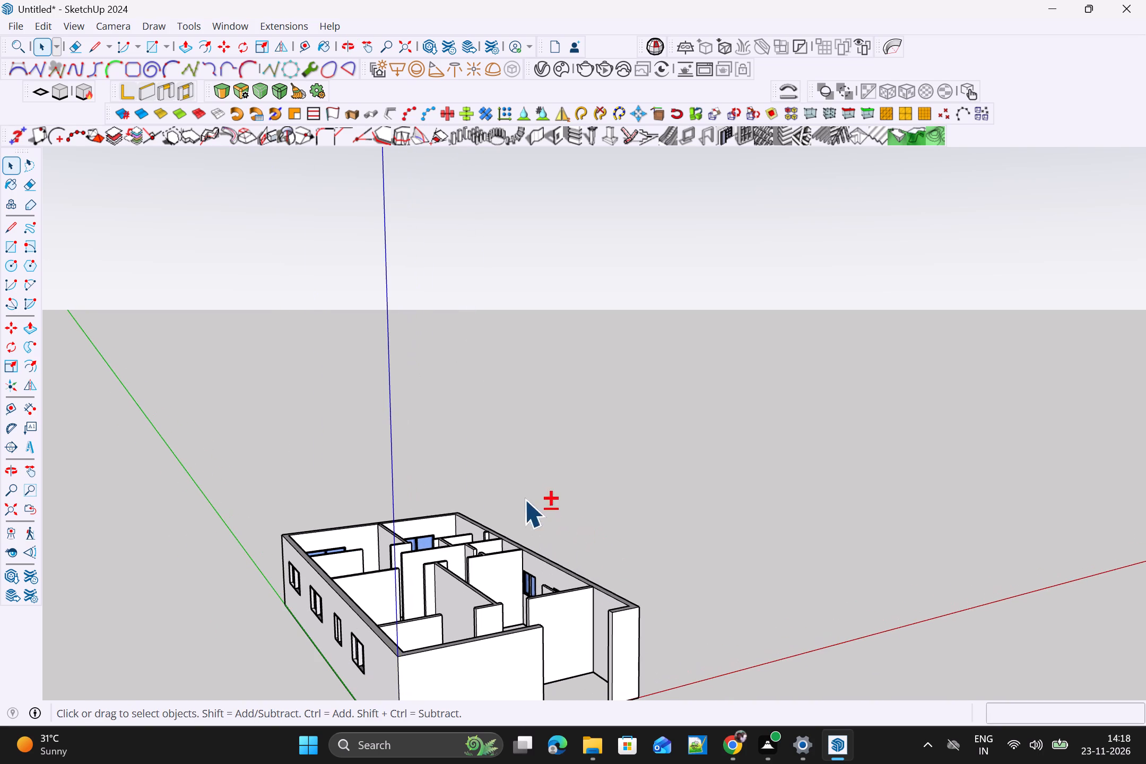
scroll(544, 484, "down", 8)
scroll(603, 595, "up", 1, "shift")
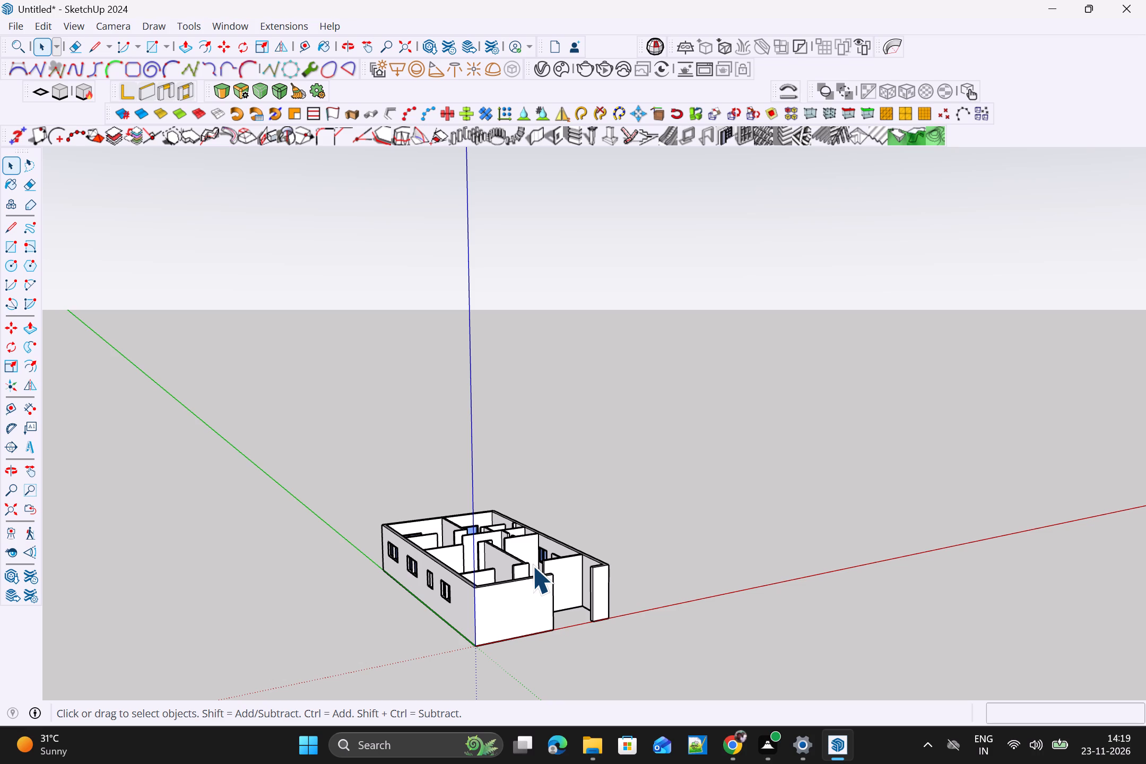
scroll(551, 566, "down", 2)
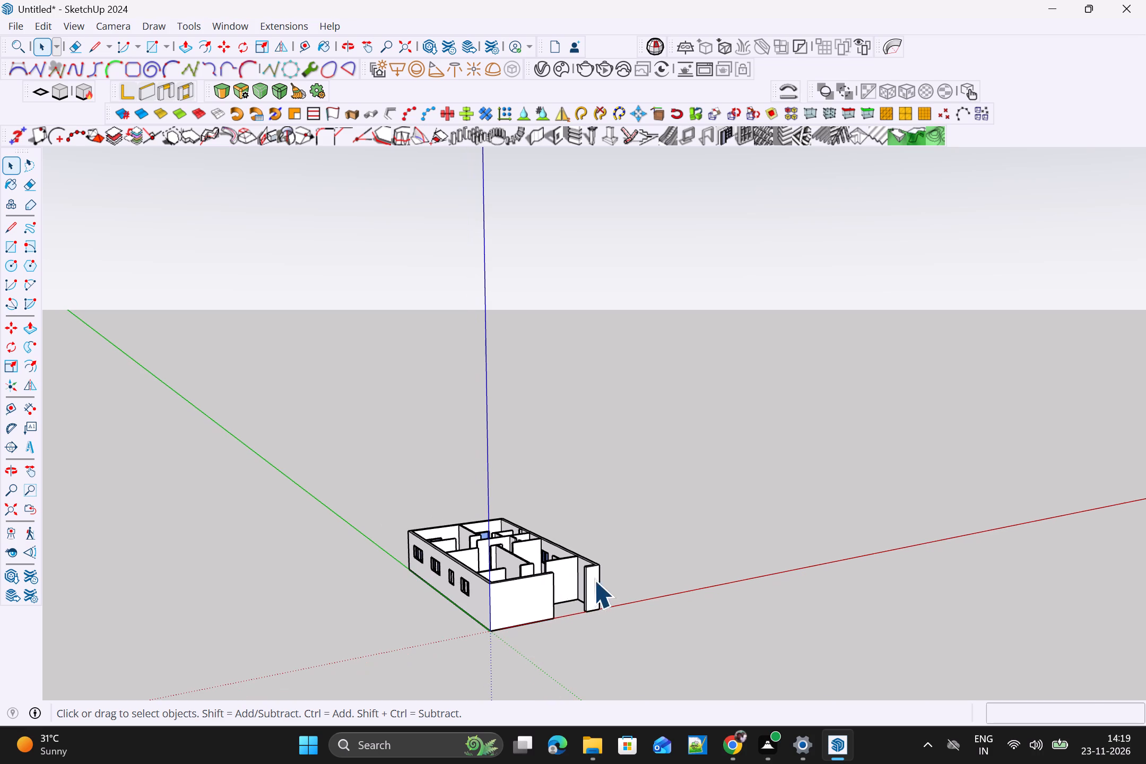
scroll(612, 601, "up", 2)
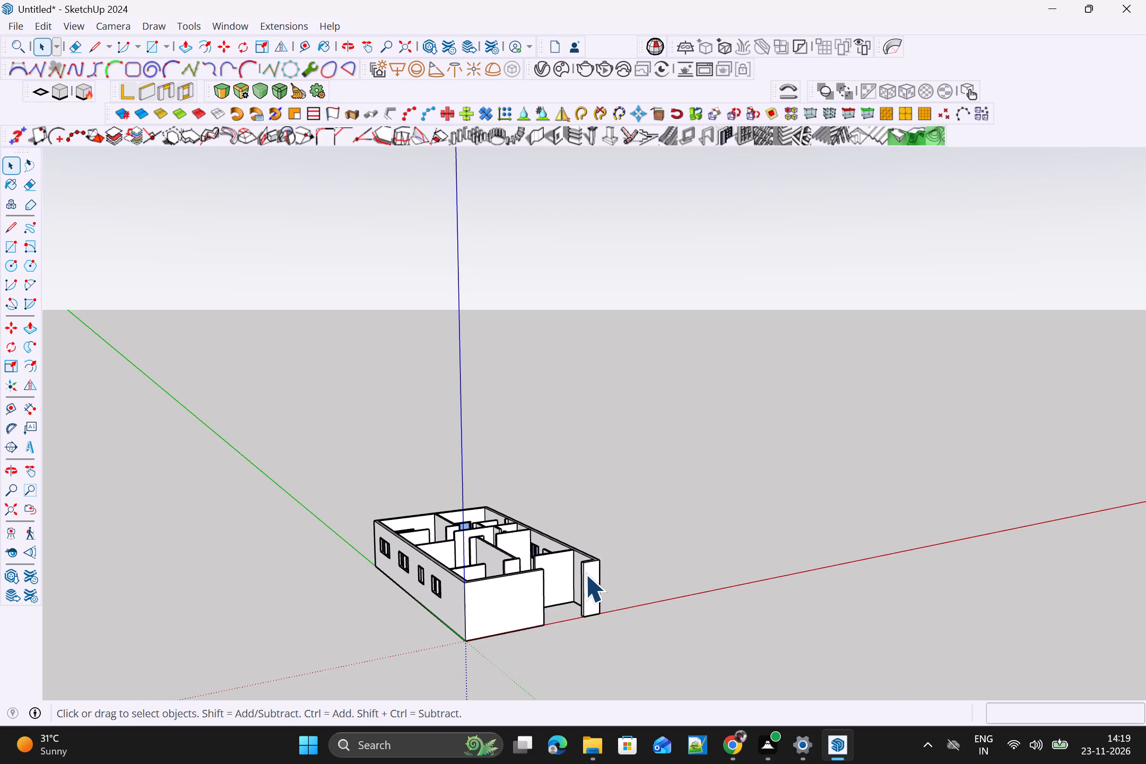
middle_click_drag(577, 529, 576, 513)
middle_click_drag(574, 501, 574, 496)
scroll(574, 491, "up", 1)
scroll(572, 548, "up", 1)
middle_click_drag(516, 426, 499, 411)
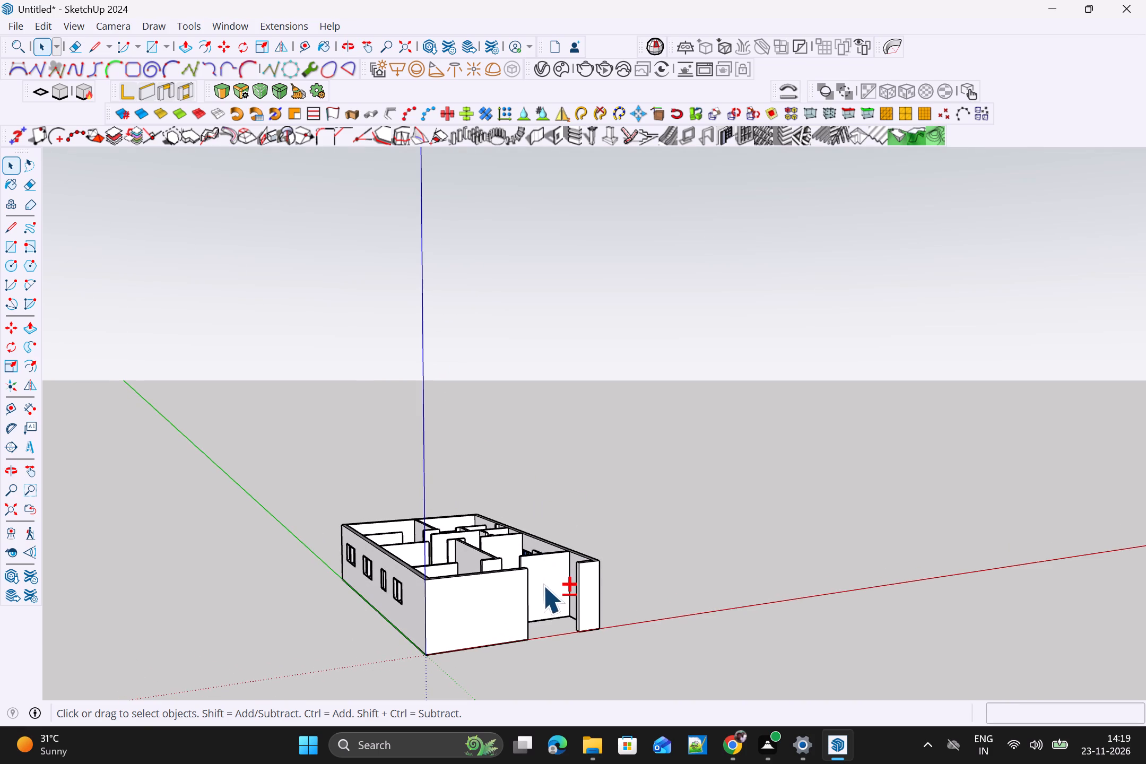
middle_click_drag(542, 585, 485, 423, "shift")
scroll(493, 436, "up", 4)
scroll(534, 472, "up", 1)
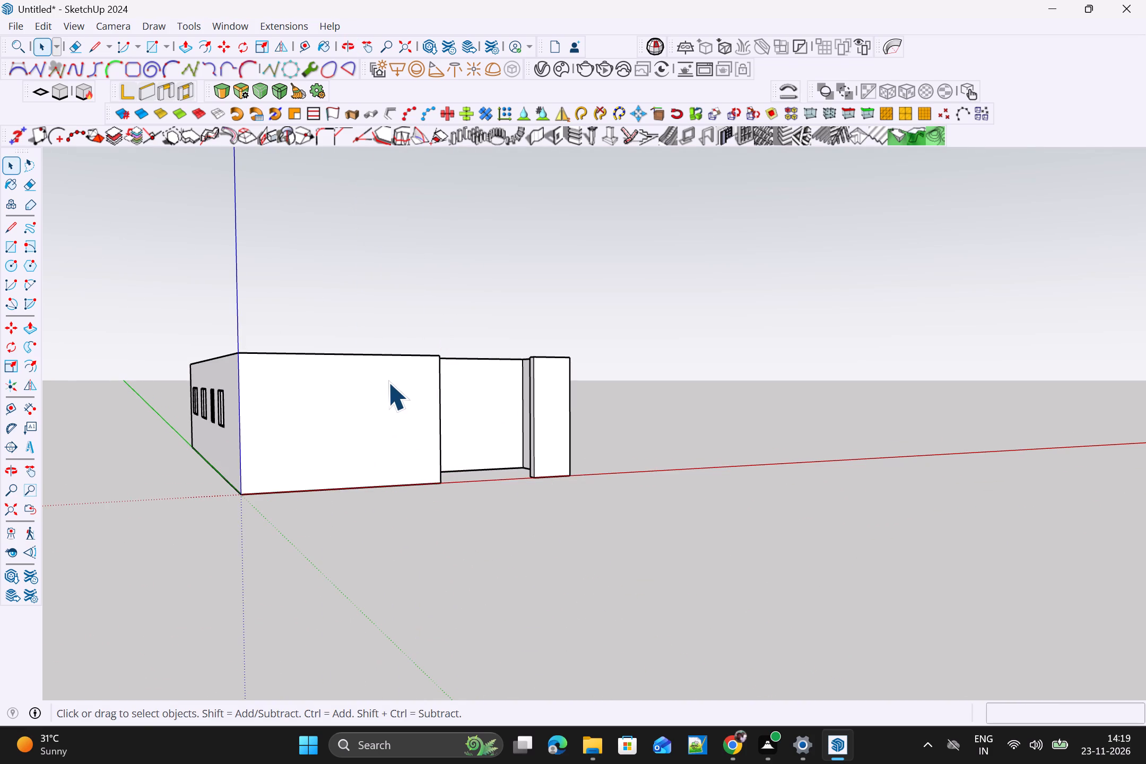
scroll(394, 393, "down", 3)
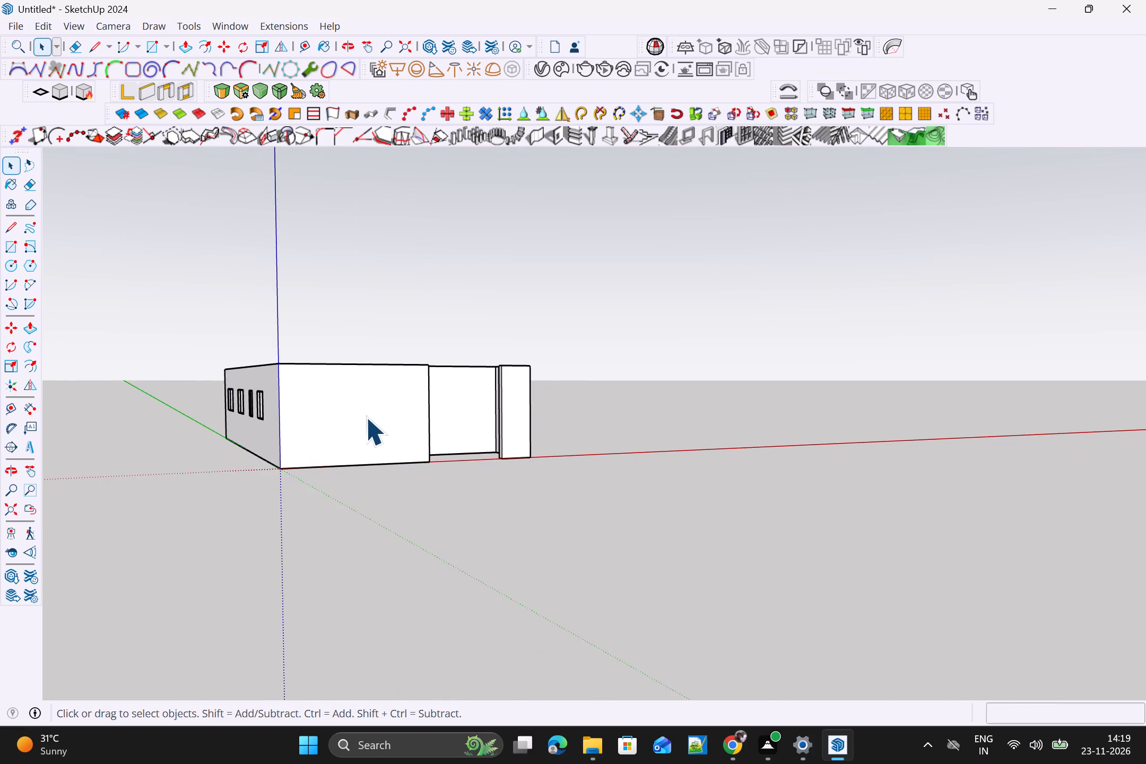
middle_click_drag(367, 414, 339, 266)
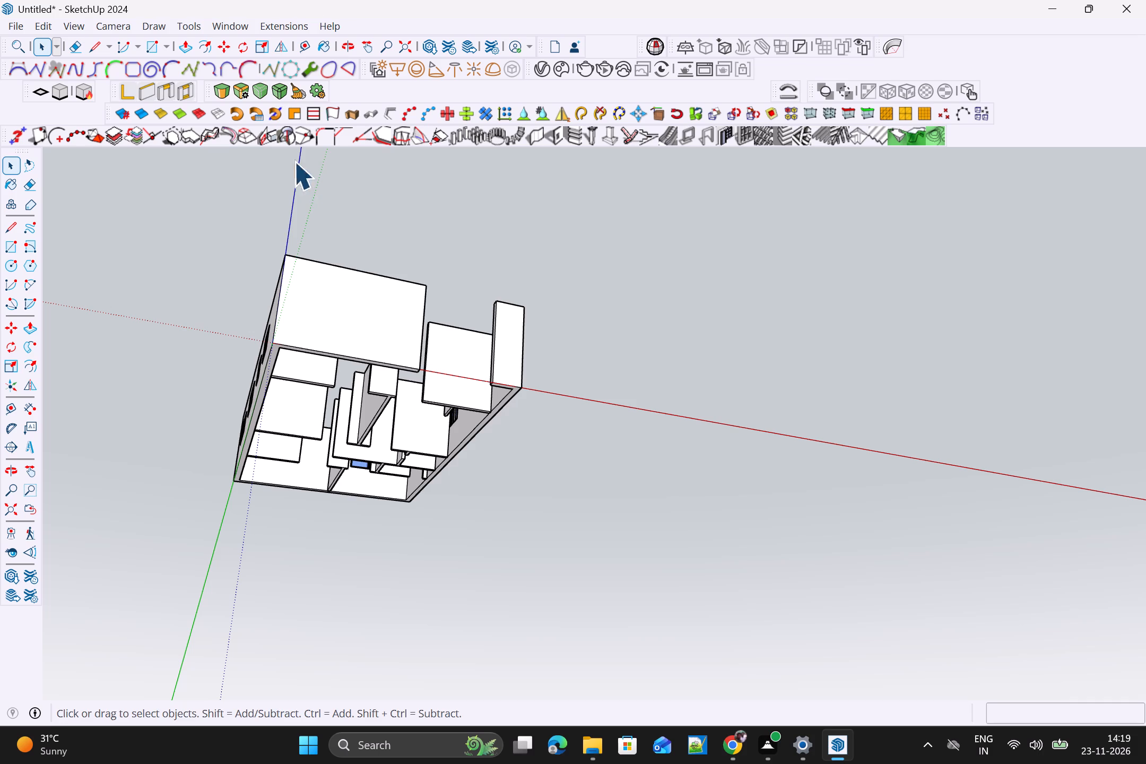
Draw a 50' by 26' rectangle under the walls, from the origin corner to the diagonally opposite outer corner.
key("r")
scroll(274, 356, "up", 3)
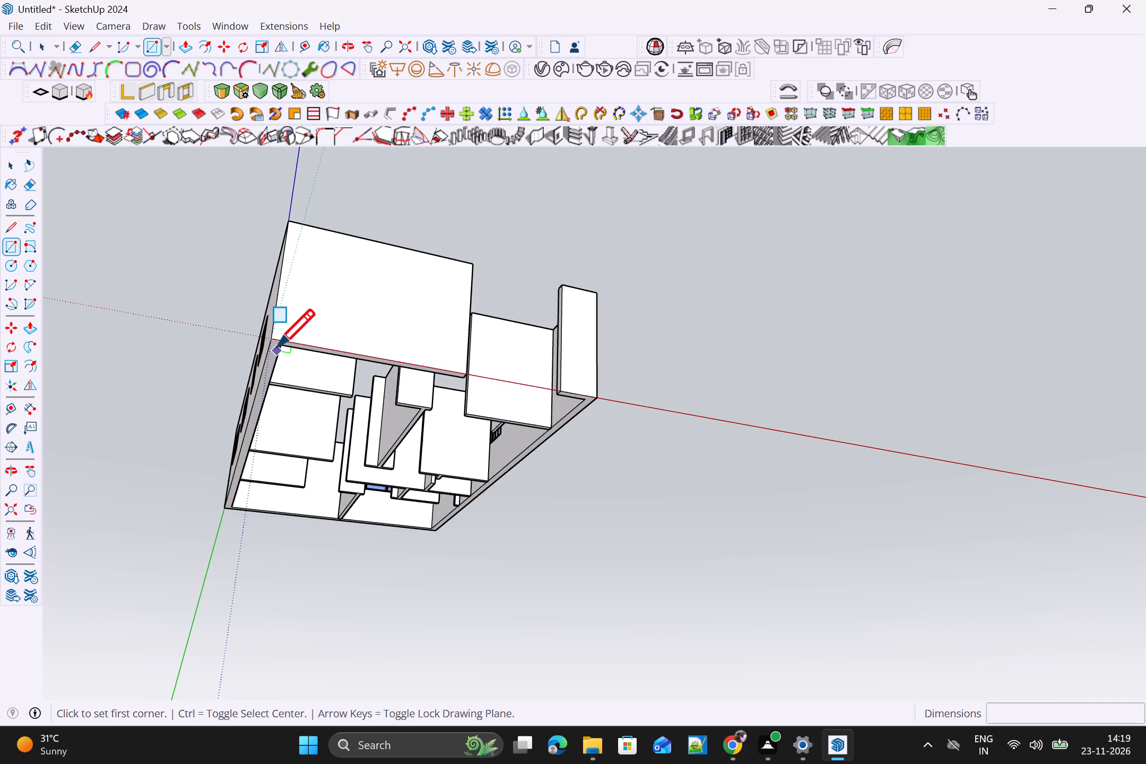
scroll(272, 343, "up", 5)
left_click(267, 341)
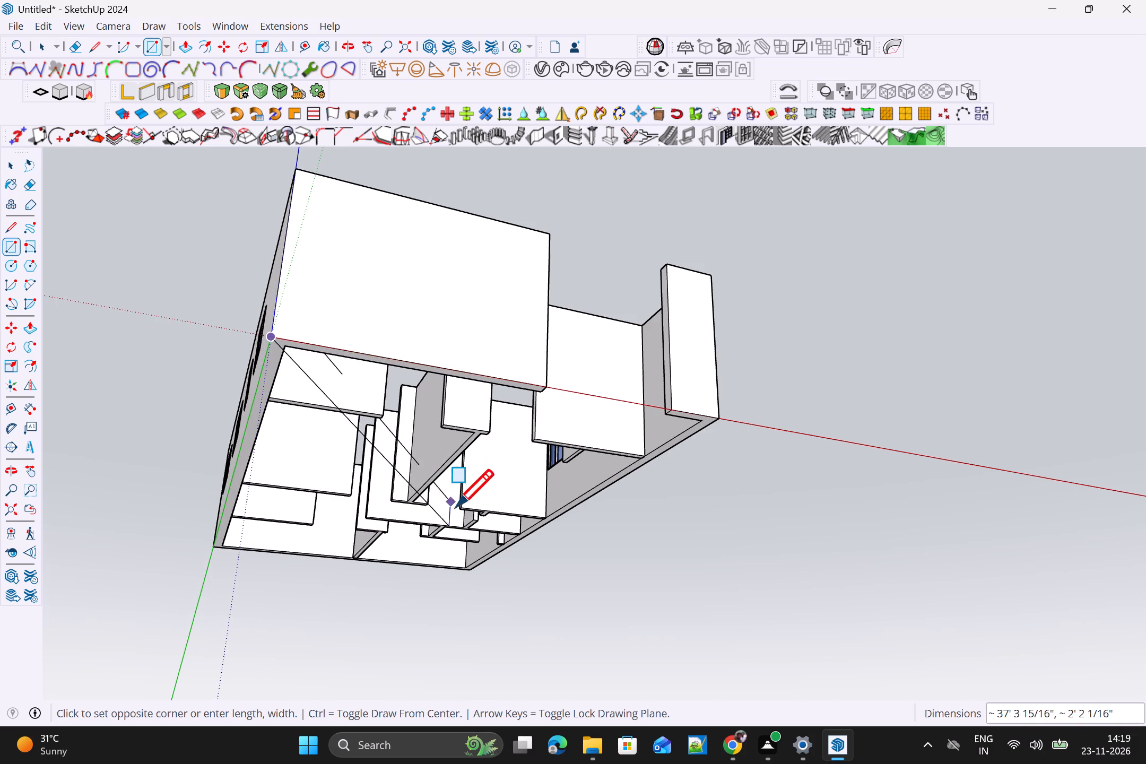
scroll(456, 509, "up", 10)
left_click(479, 620)
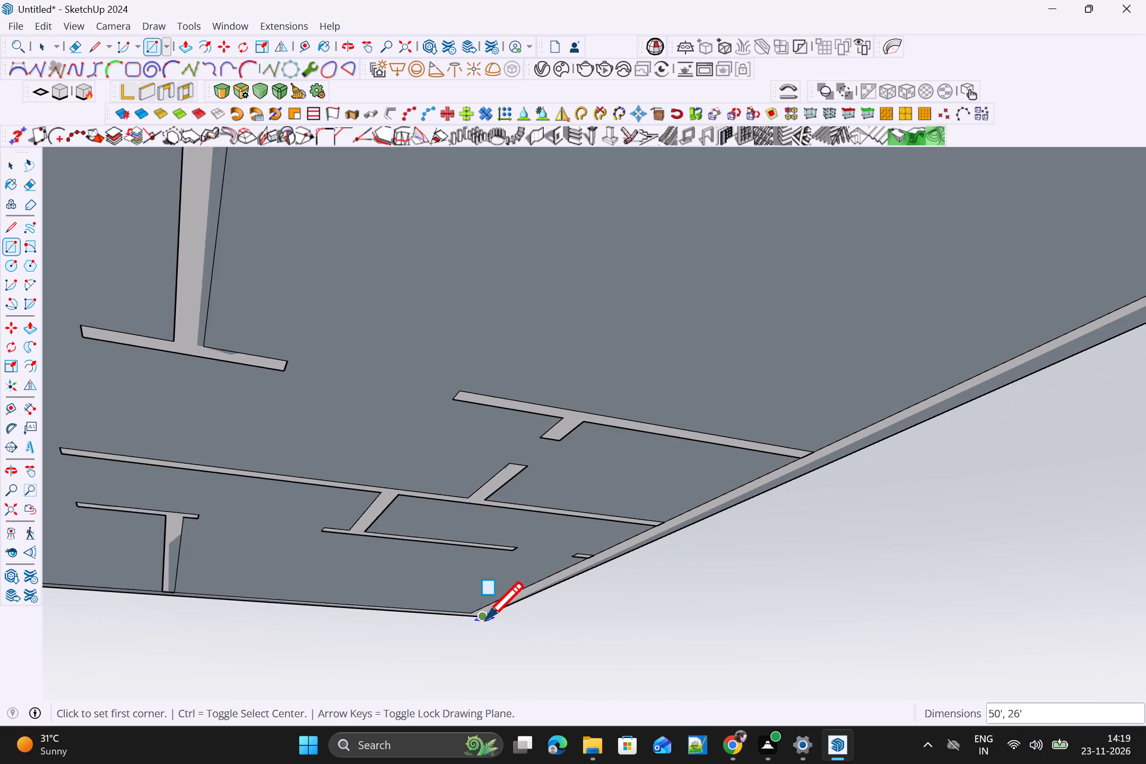
Push/Pull the floor rectangle 4" to turn it into a slab beneath the walls.
scroll(486, 622, "down", 6)
key("p")
left_click(539, 441)
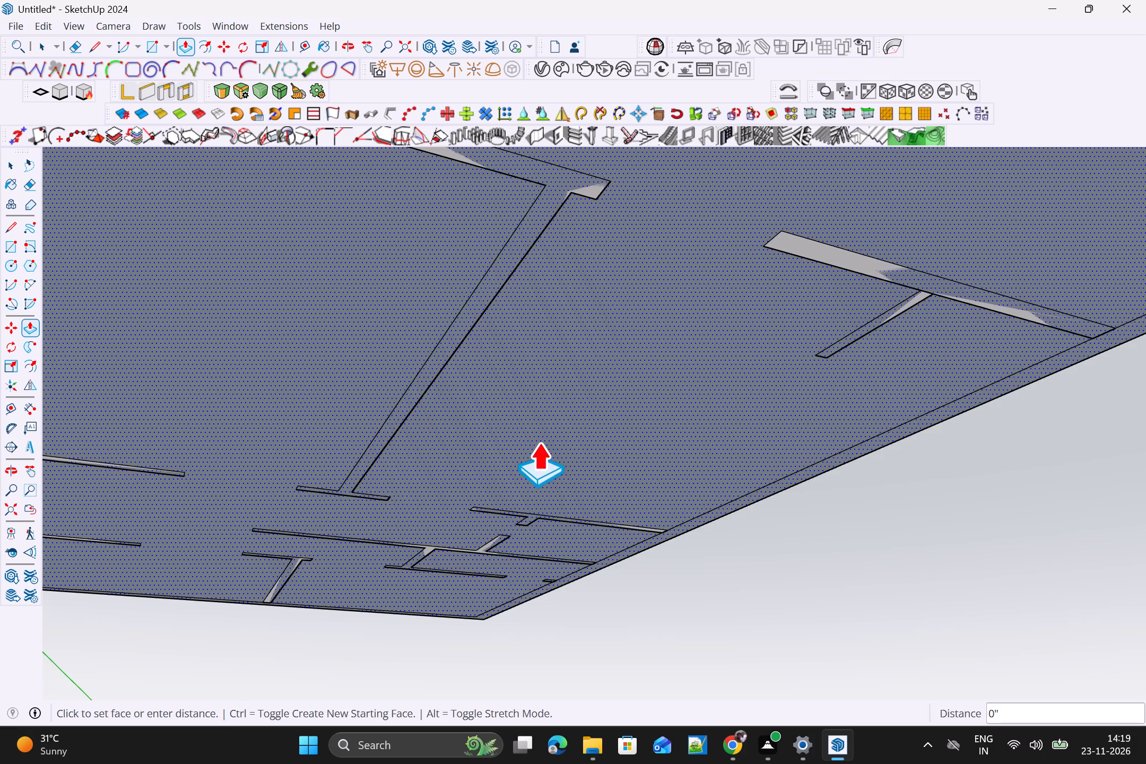
key("4")
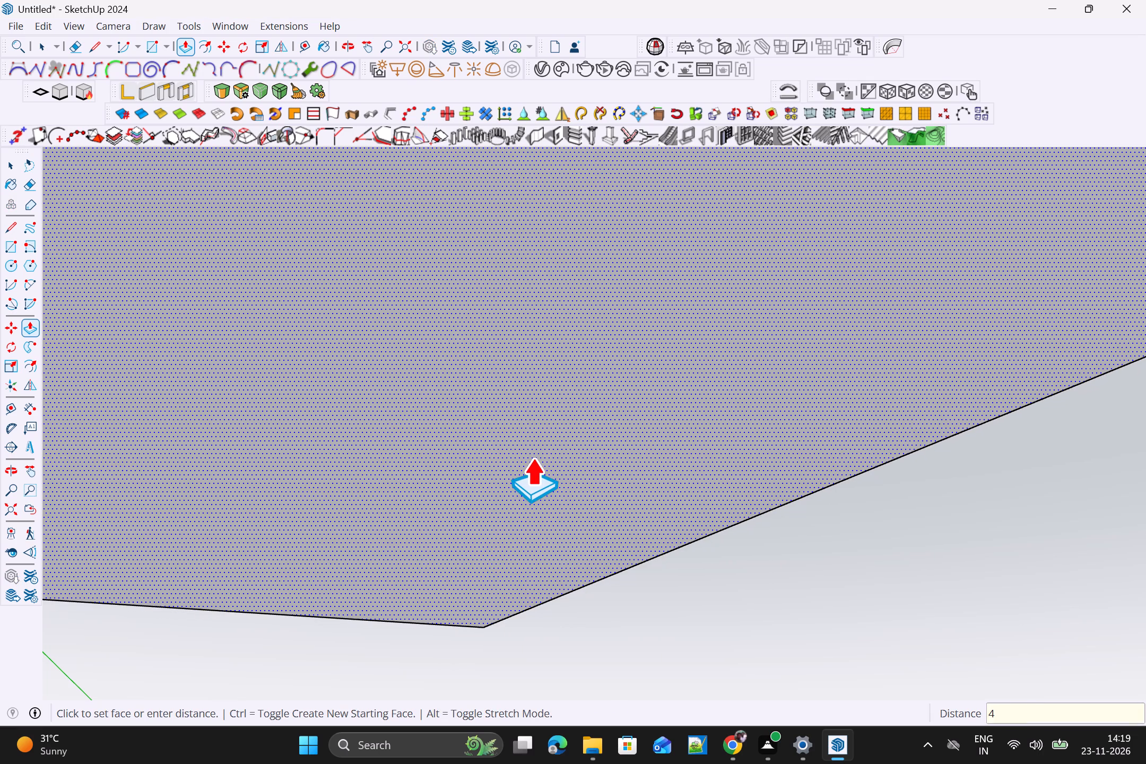
key("shift+quotedbl")
key("Return")
Make a group from all the faces and edges of the floor slab.
scroll(541, 469, "down", 1)
key("space")
triple_click(470, 446)
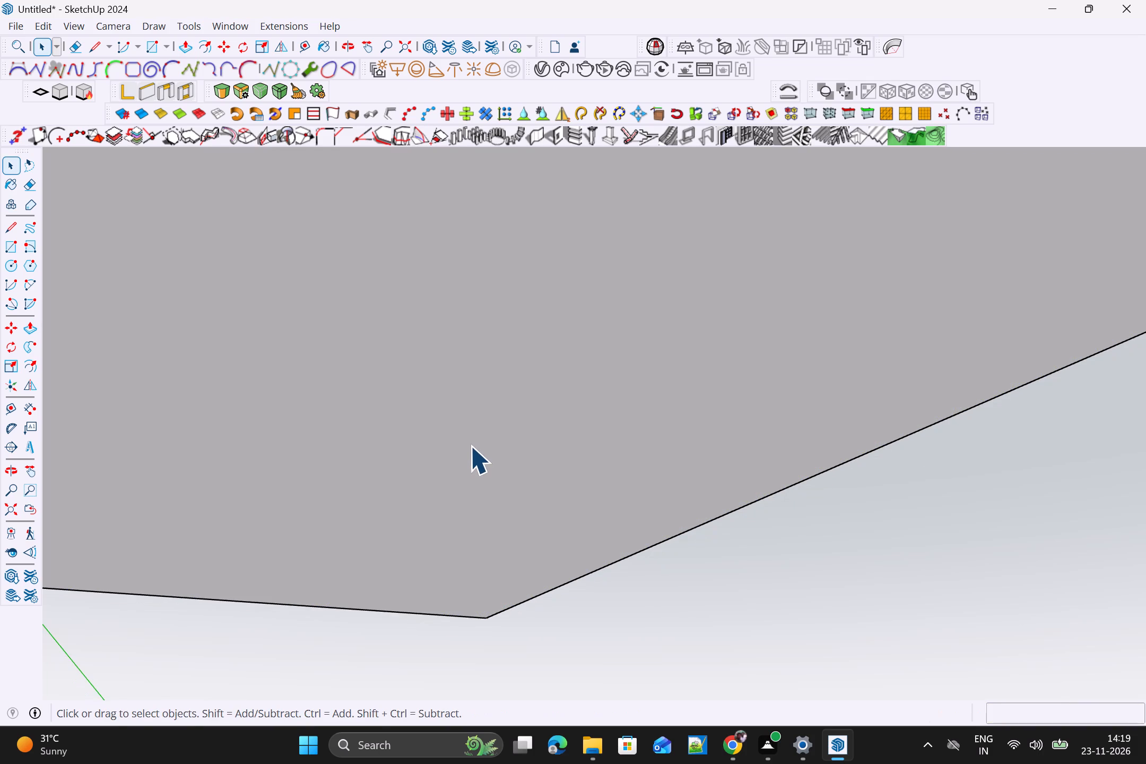
left_click_drag(471, 446, 476, 452)
scroll(465, 470, "down", 11)
right_click(489, 431)
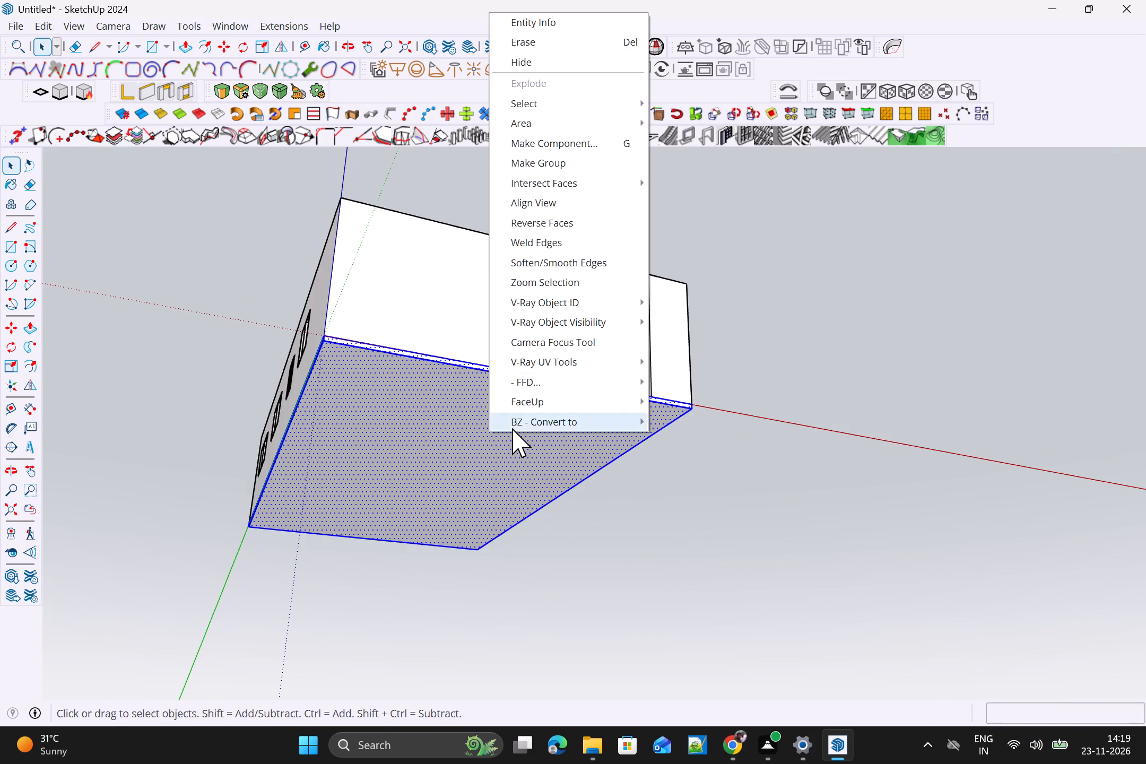
left_click(565, 166)
Copy the floor slab group straight up onto the top of the walls as a roof slab.
scroll(545, 293, "down", 4)
middle_click_drag(597, 349, 593, 369)
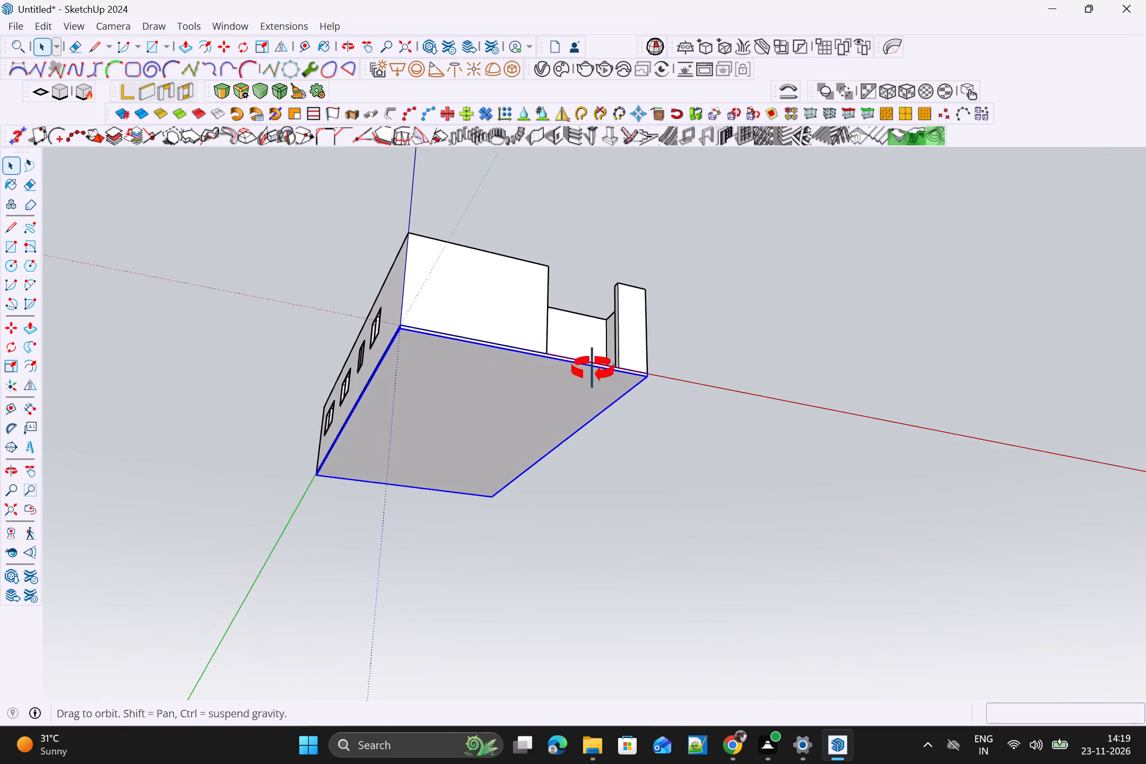
middle_click_drag(593, 369, 569, 468)
scroll(573, 393, "up", 2)
middle_click_drag(522, 459, 491, 500)
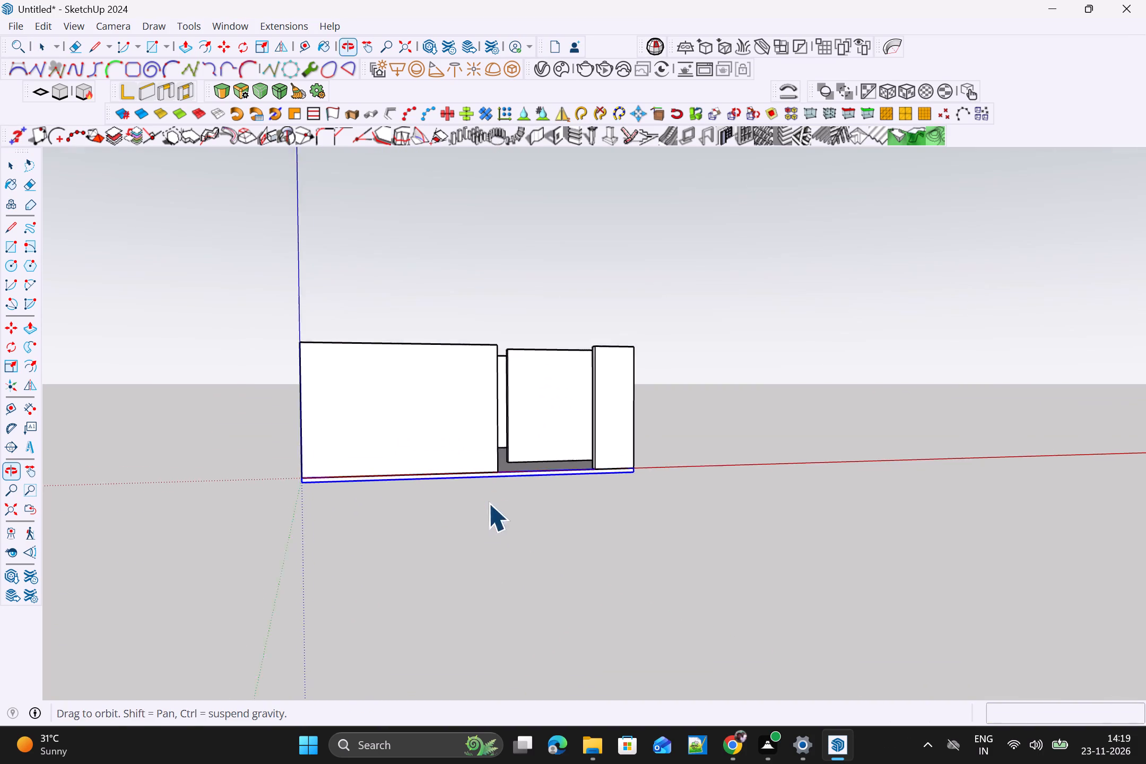
middle_click_drag(461, 534, 440, 550)
key("m")
scroll(643, 454, "up", 4)
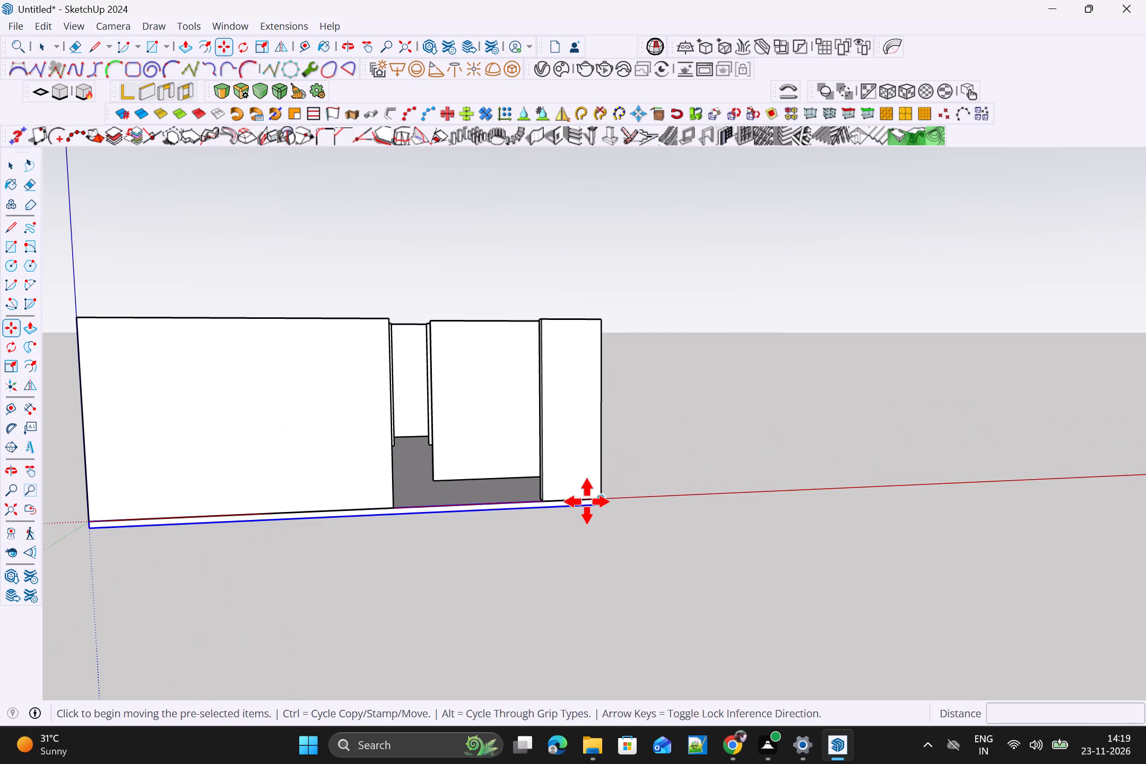
left_click(598, 508)
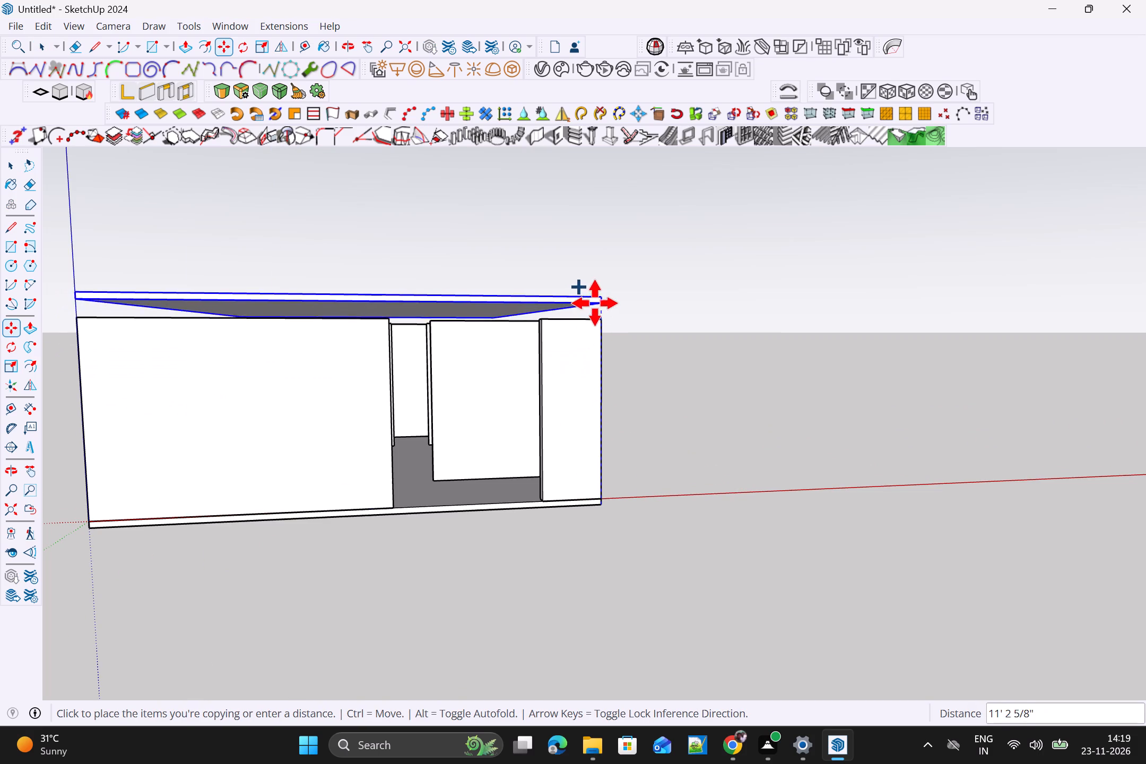
left_click(596, 320)
key("space")
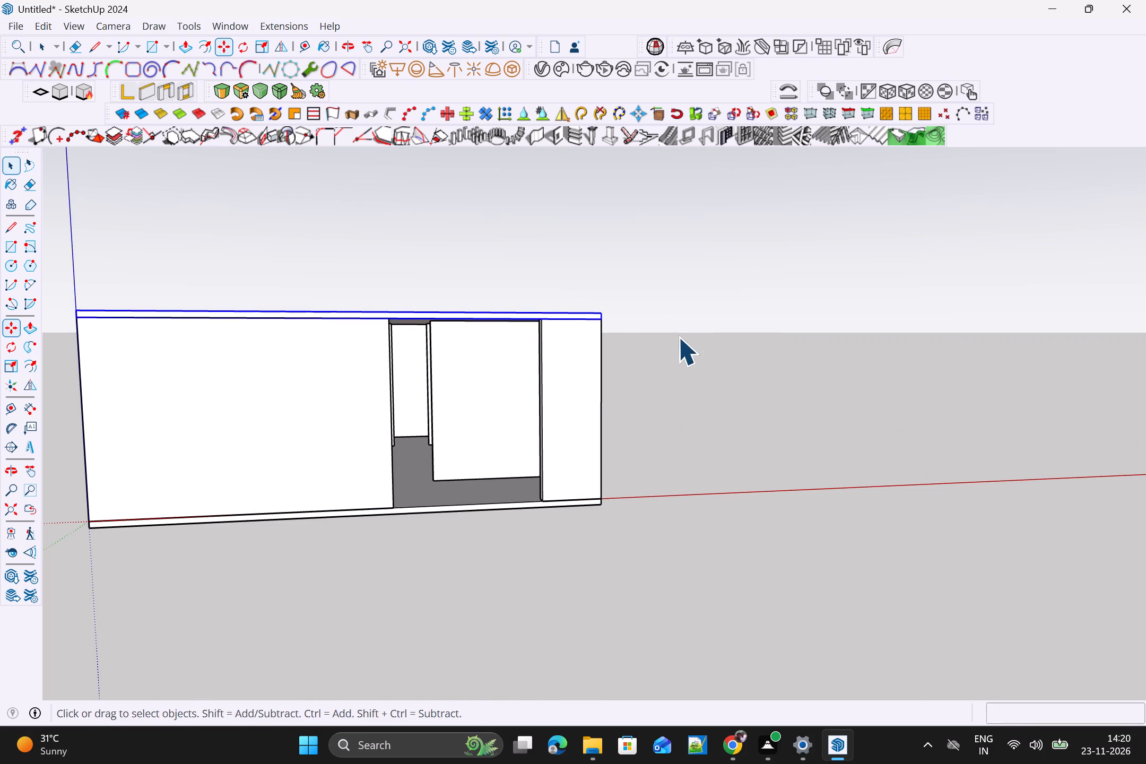
left_click(689, 347)
Move the roof slab up along the blue axis, about 2' 5" above the wall tops.
scroll(683, 362, "down", 4)
scroll(477, 482, "up", 1)
scroll(693, 367, "up", 4)
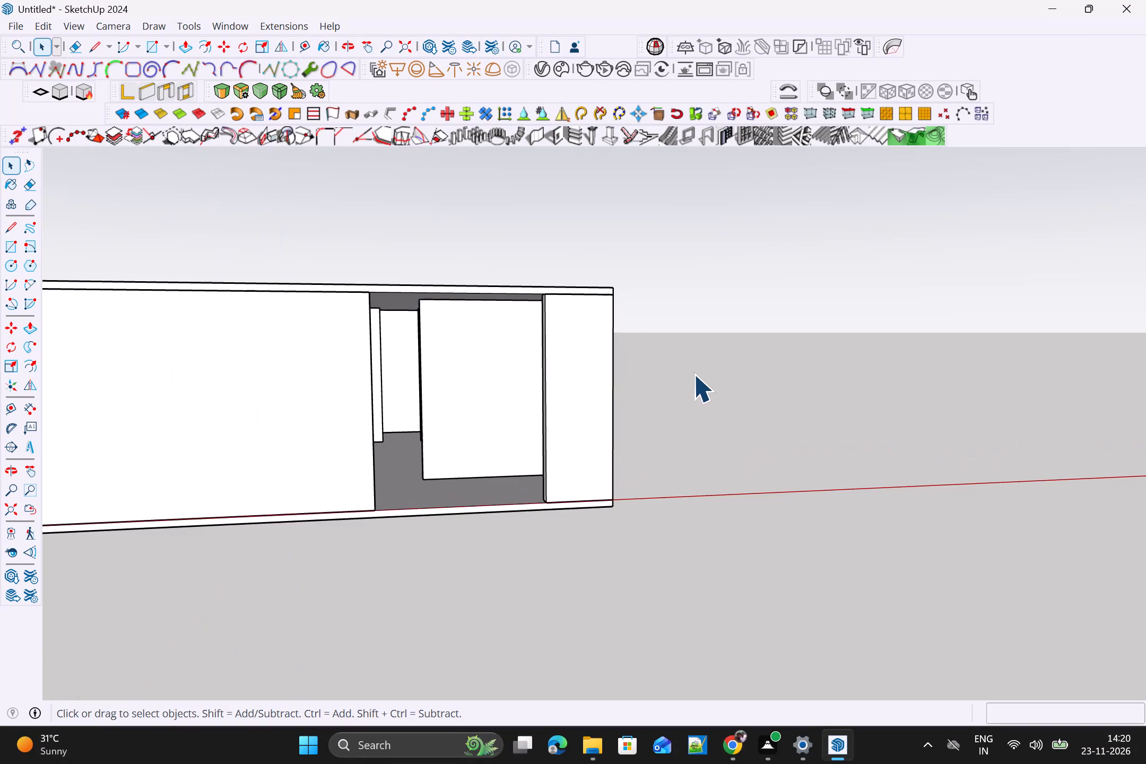
scroll(648, 402, "up", 1)
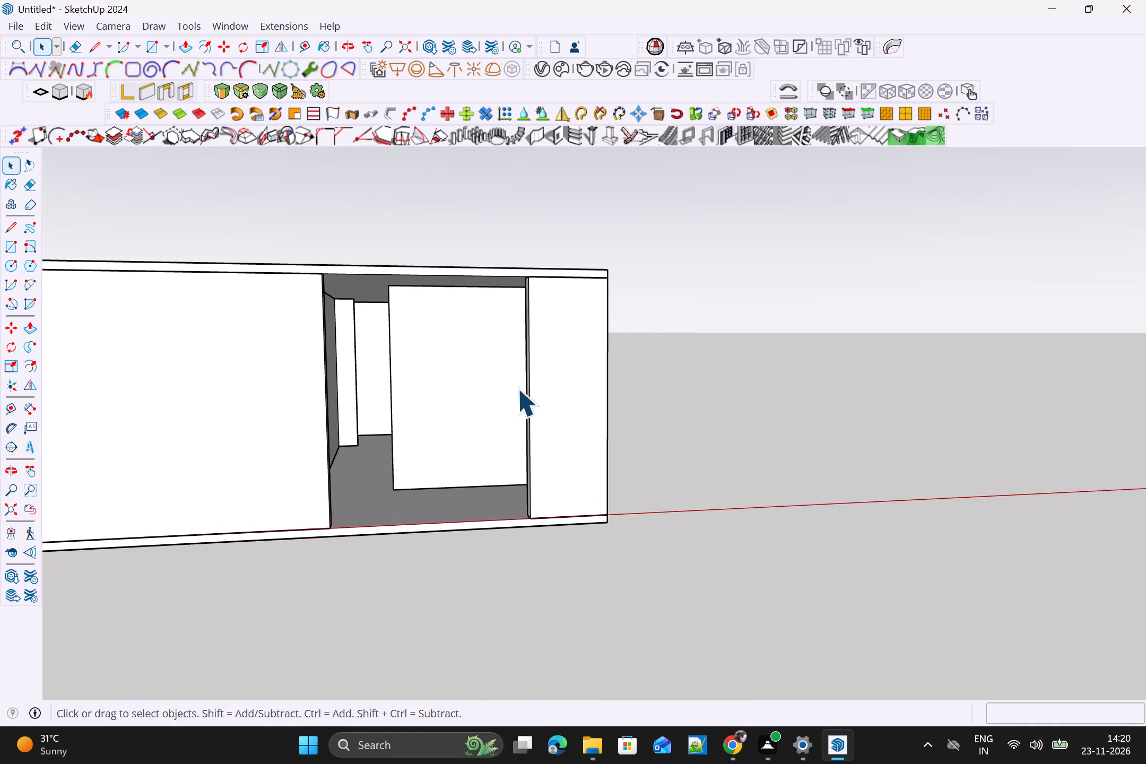
scroll(526, 385, "down", 12)
scroll(606, 406, "up", 1)
middle_click_drag(411, 449, 395, 455)
middle_click_drag(392, 457, 387, 460)
scroll(505, 404, "up", 3)
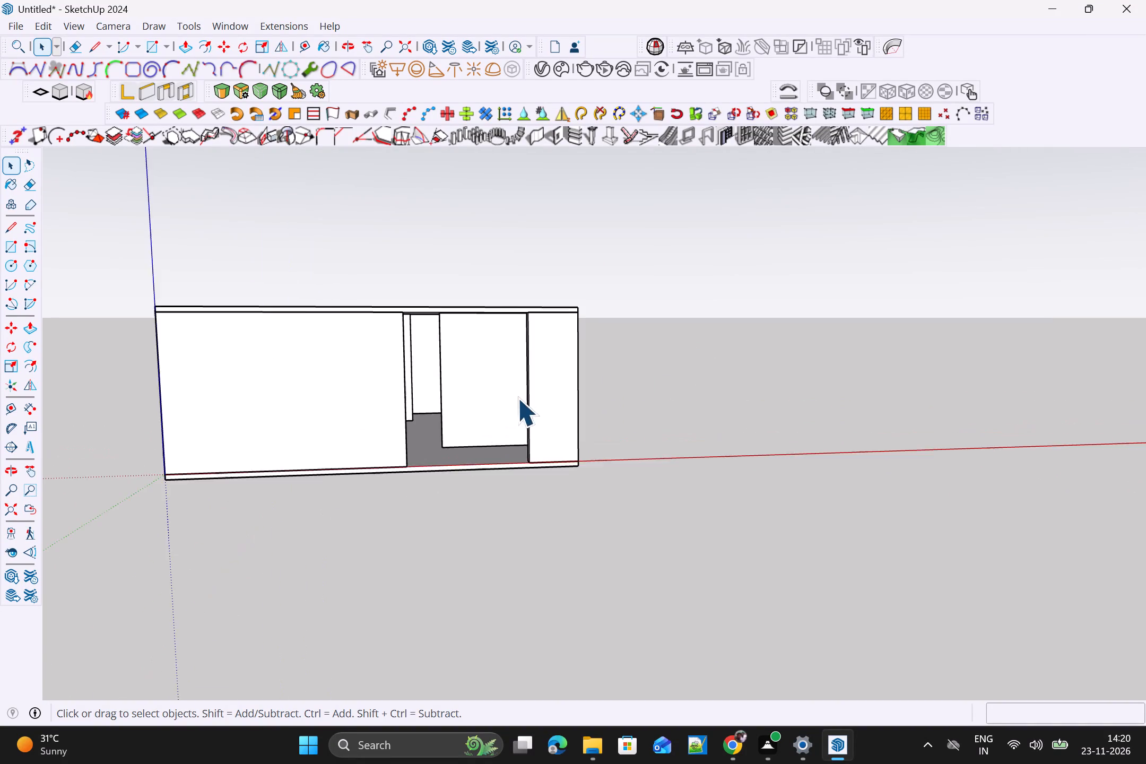
scroll(517, 398, "up", 3)
left_click(508, 289)
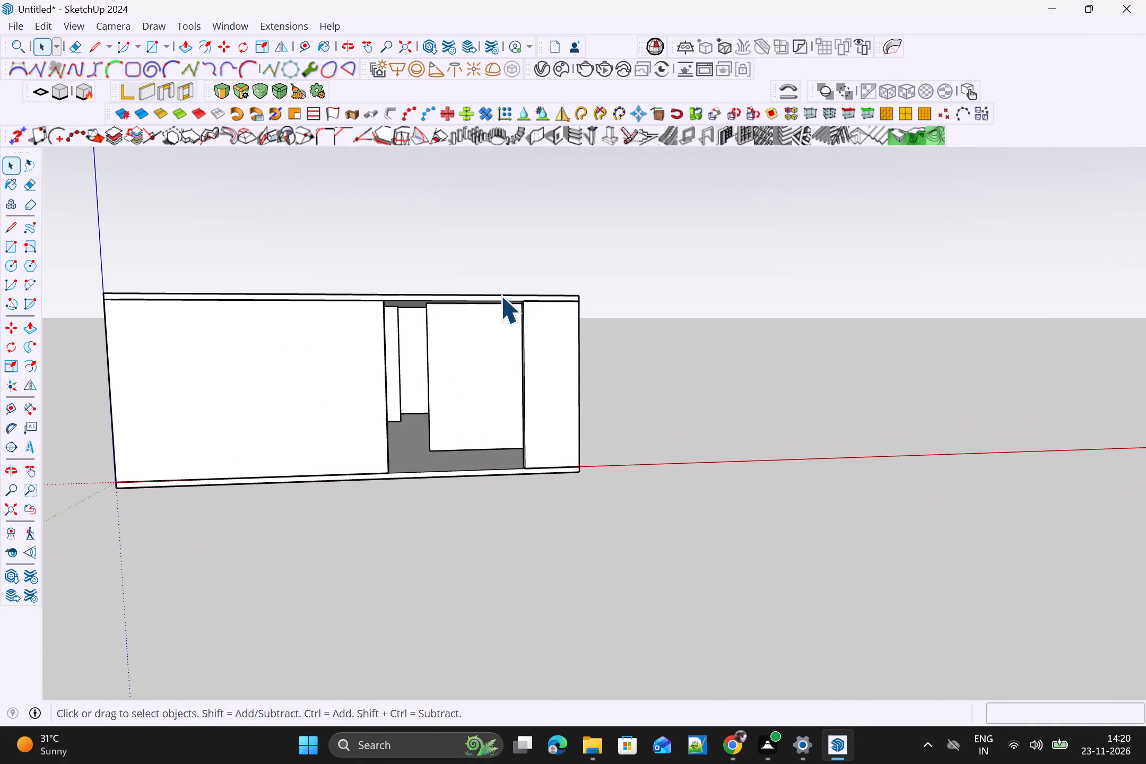
left_click(499, 298)
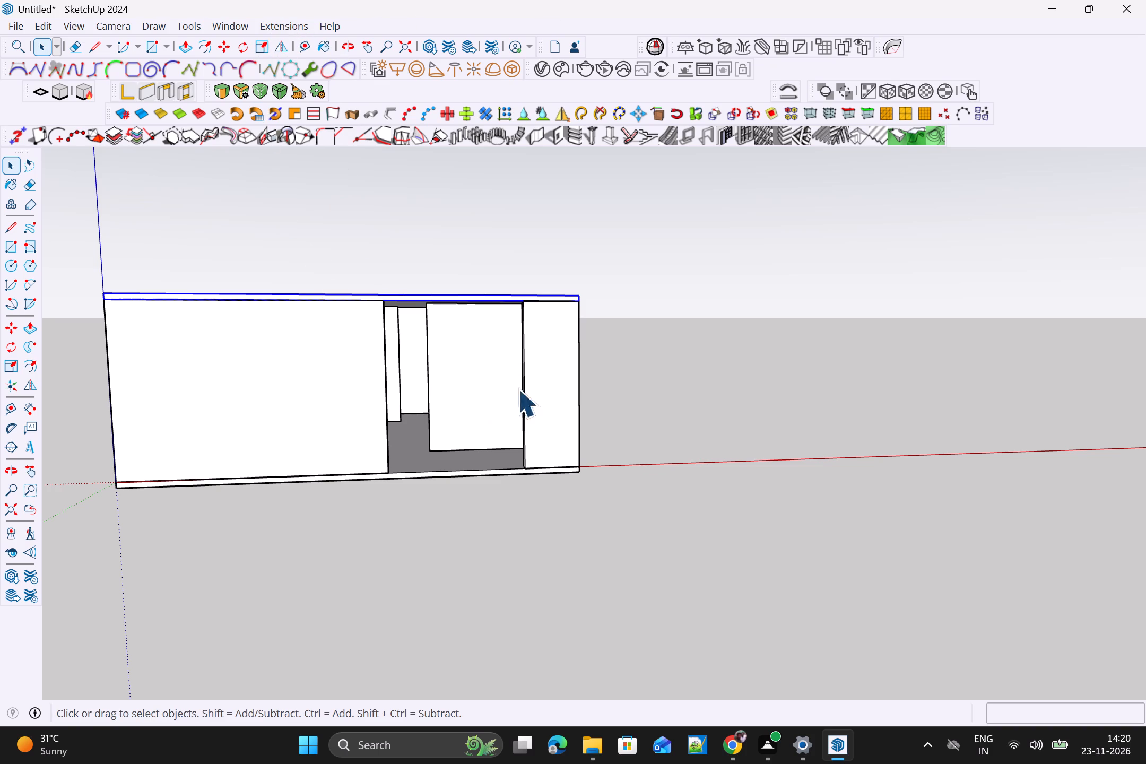
key("m")
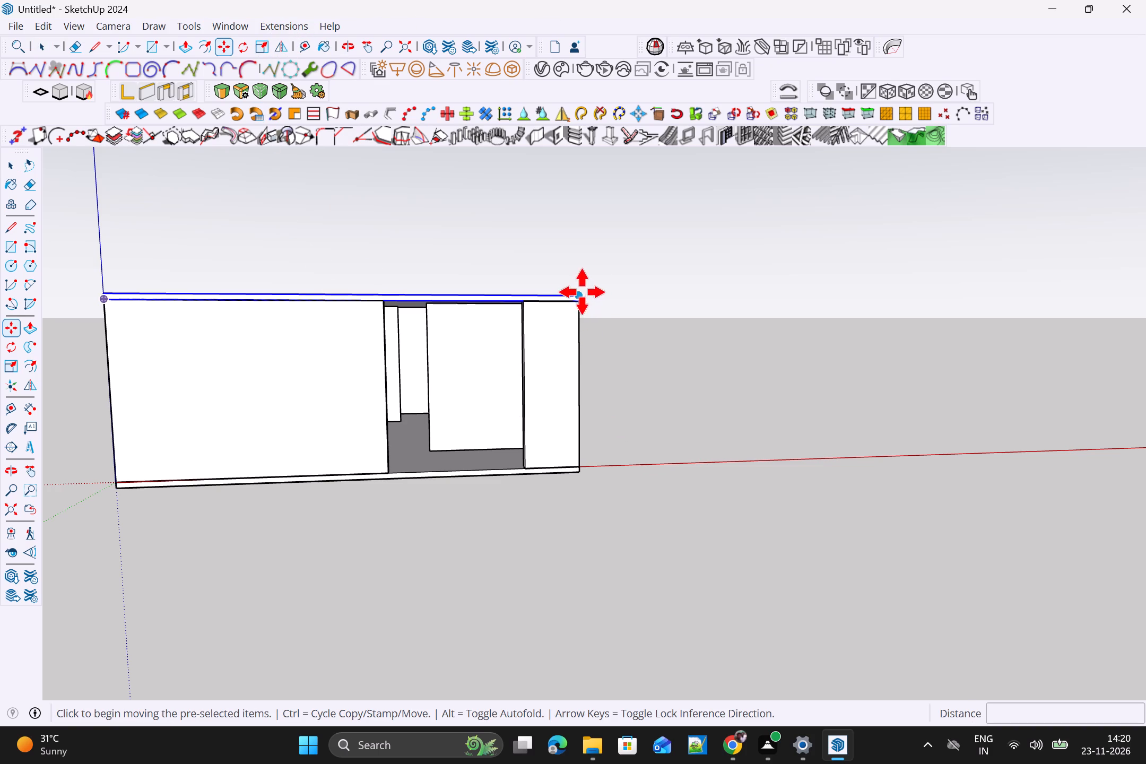
left_click(583, 297)
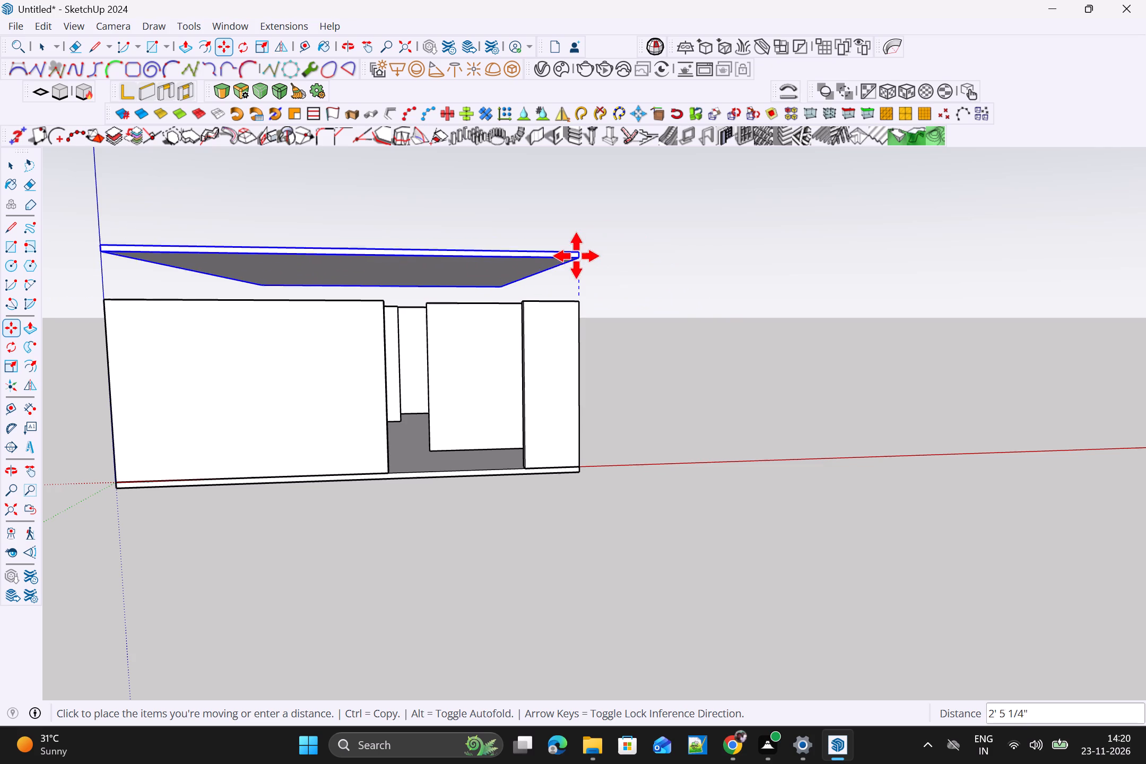
left_click(576, 258)
scroll(612, 276, "up", 3)
key("space")
scroll(655, 341, "down", 4)
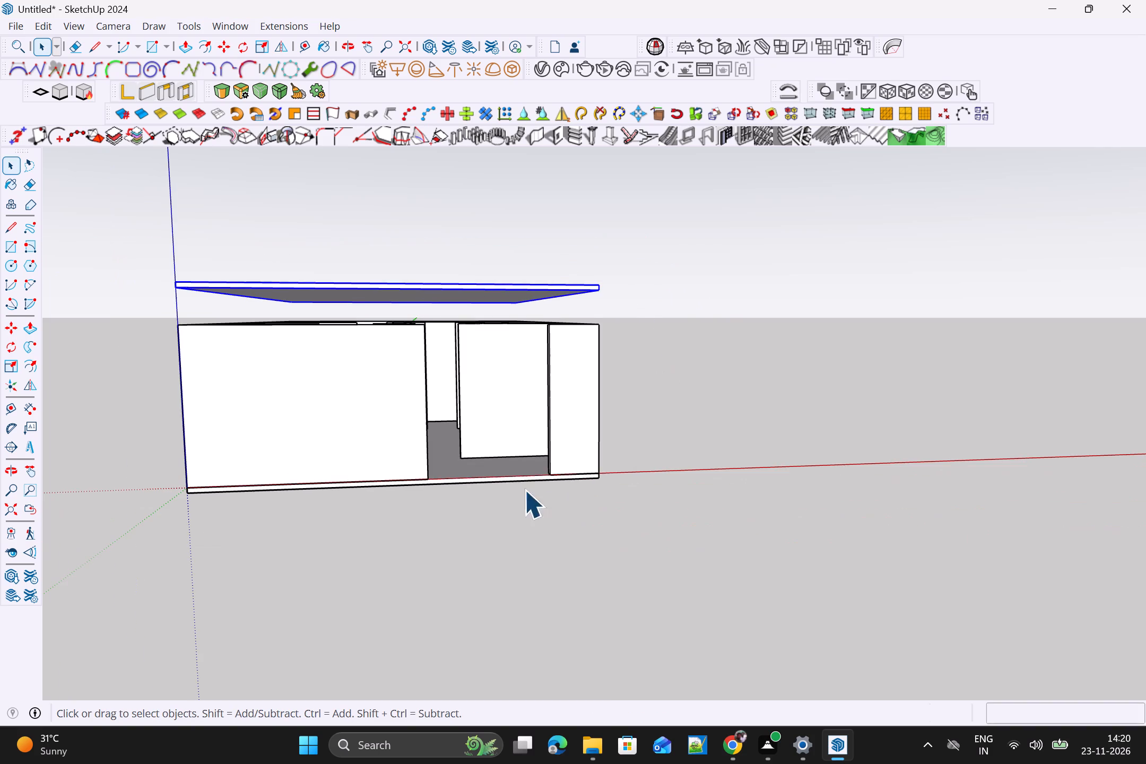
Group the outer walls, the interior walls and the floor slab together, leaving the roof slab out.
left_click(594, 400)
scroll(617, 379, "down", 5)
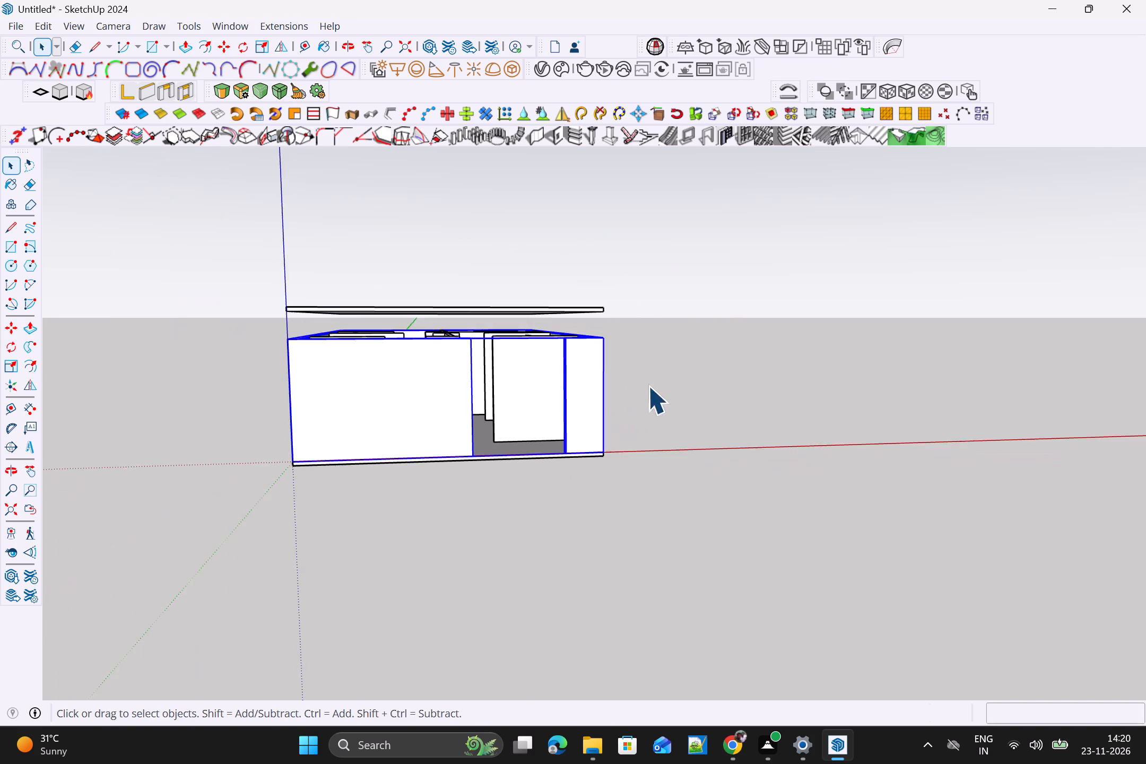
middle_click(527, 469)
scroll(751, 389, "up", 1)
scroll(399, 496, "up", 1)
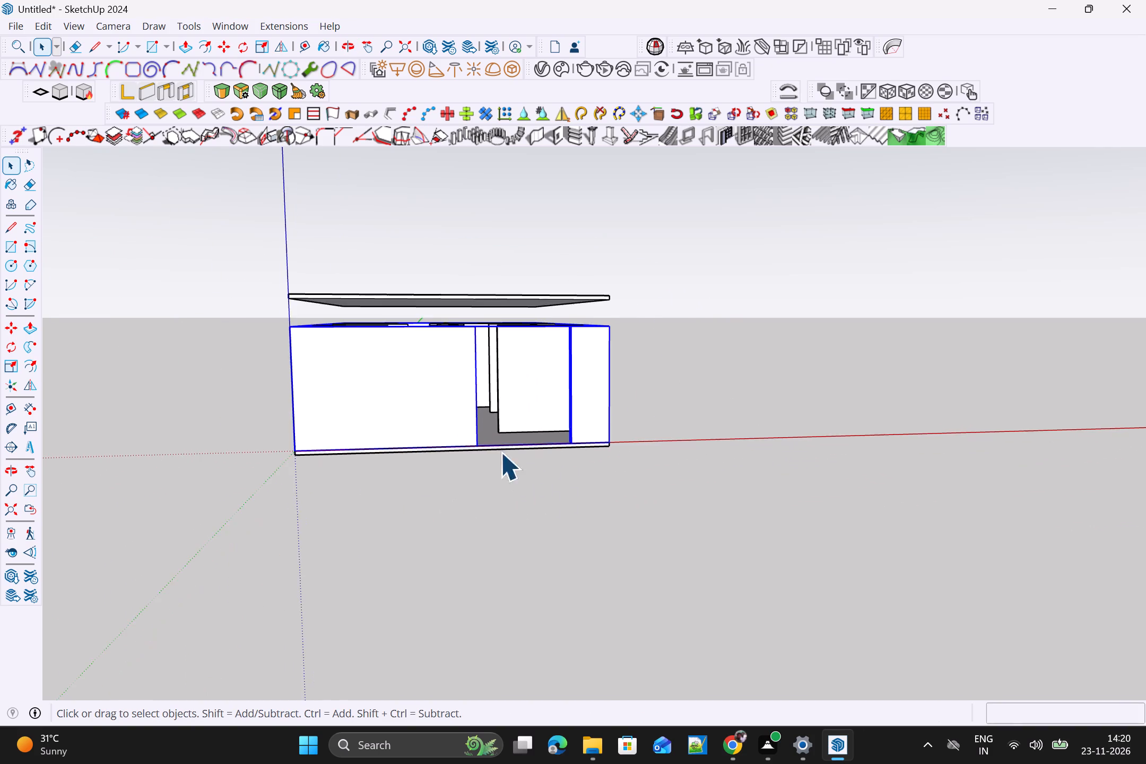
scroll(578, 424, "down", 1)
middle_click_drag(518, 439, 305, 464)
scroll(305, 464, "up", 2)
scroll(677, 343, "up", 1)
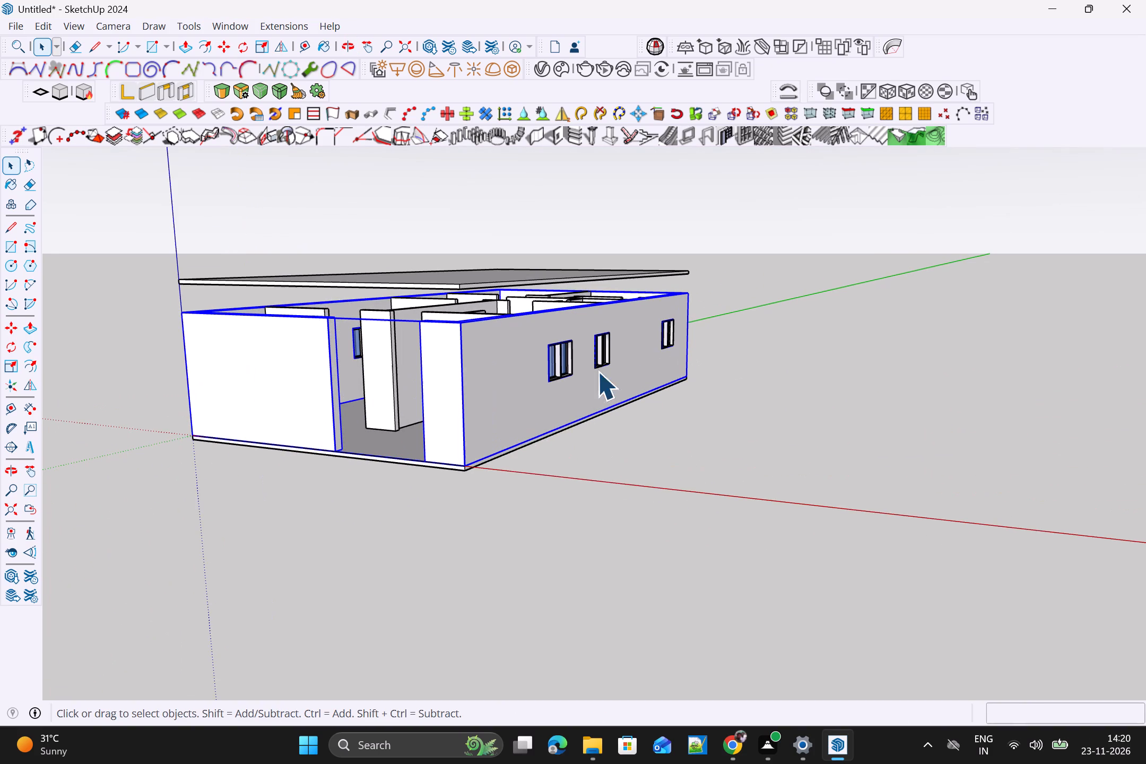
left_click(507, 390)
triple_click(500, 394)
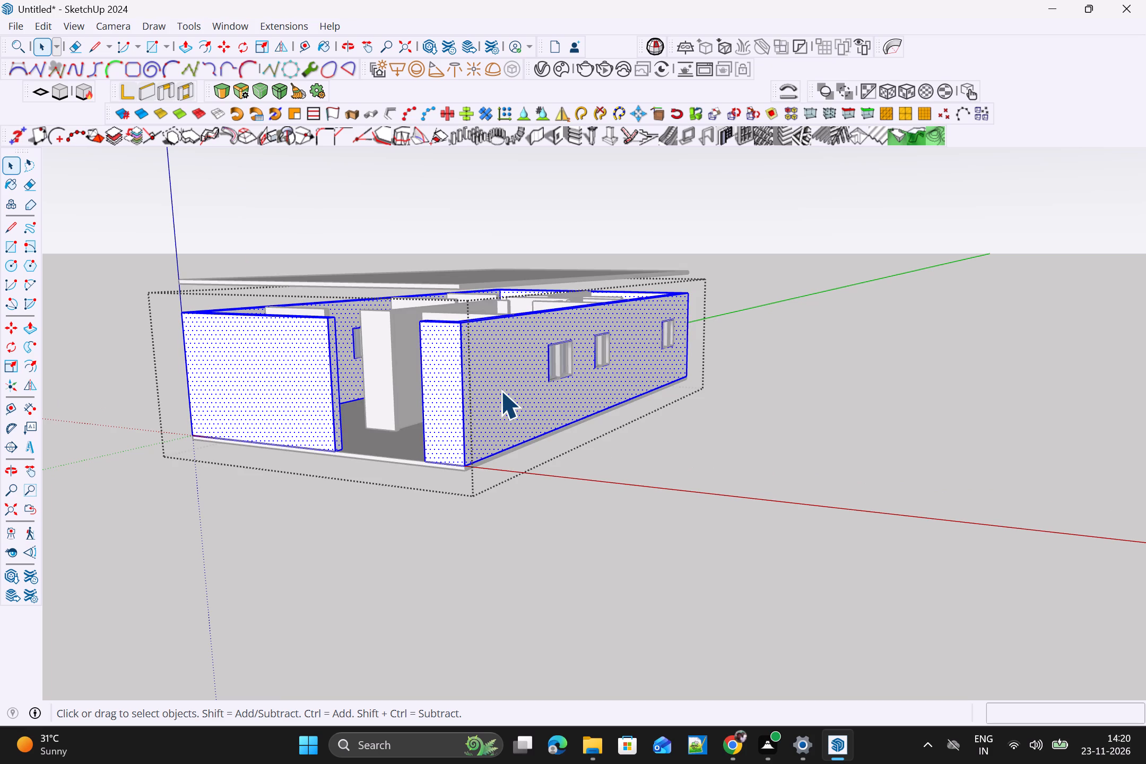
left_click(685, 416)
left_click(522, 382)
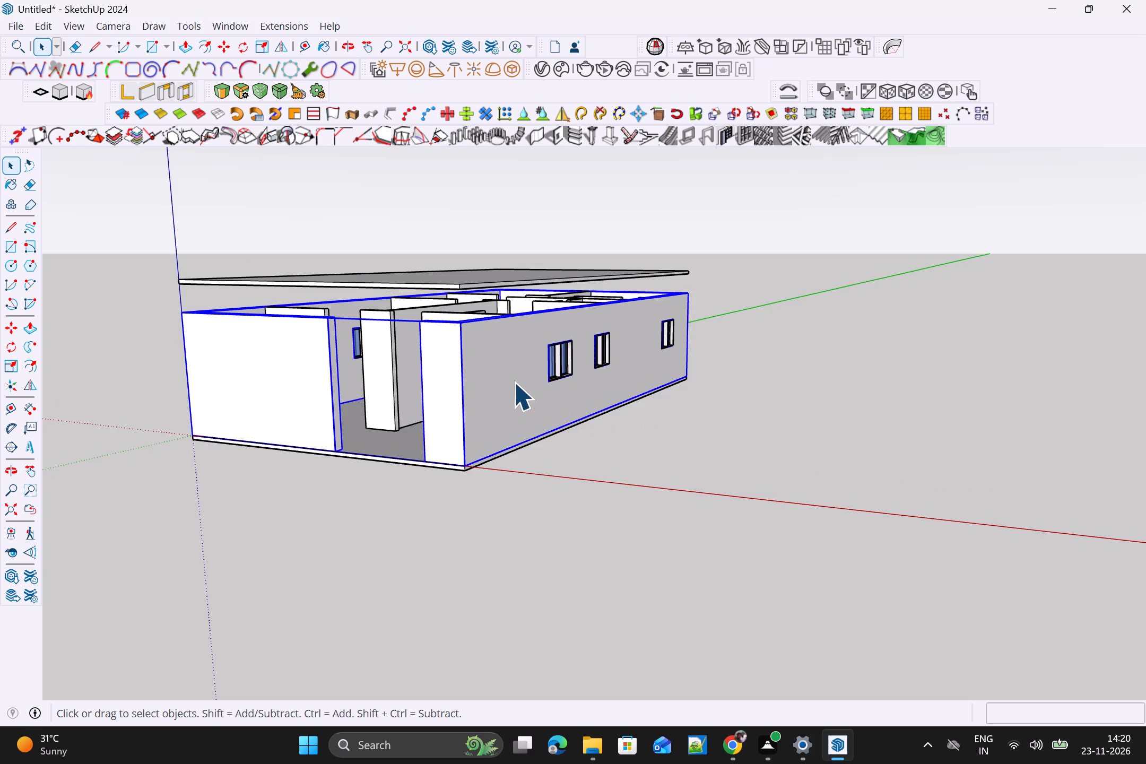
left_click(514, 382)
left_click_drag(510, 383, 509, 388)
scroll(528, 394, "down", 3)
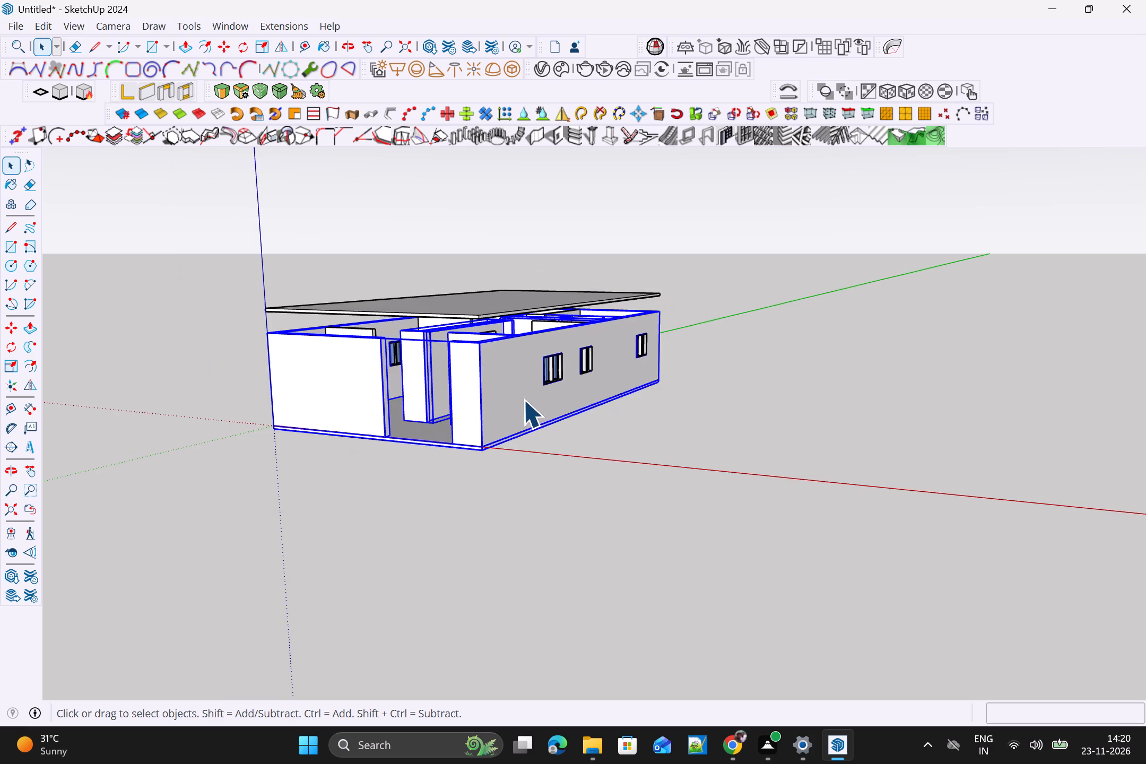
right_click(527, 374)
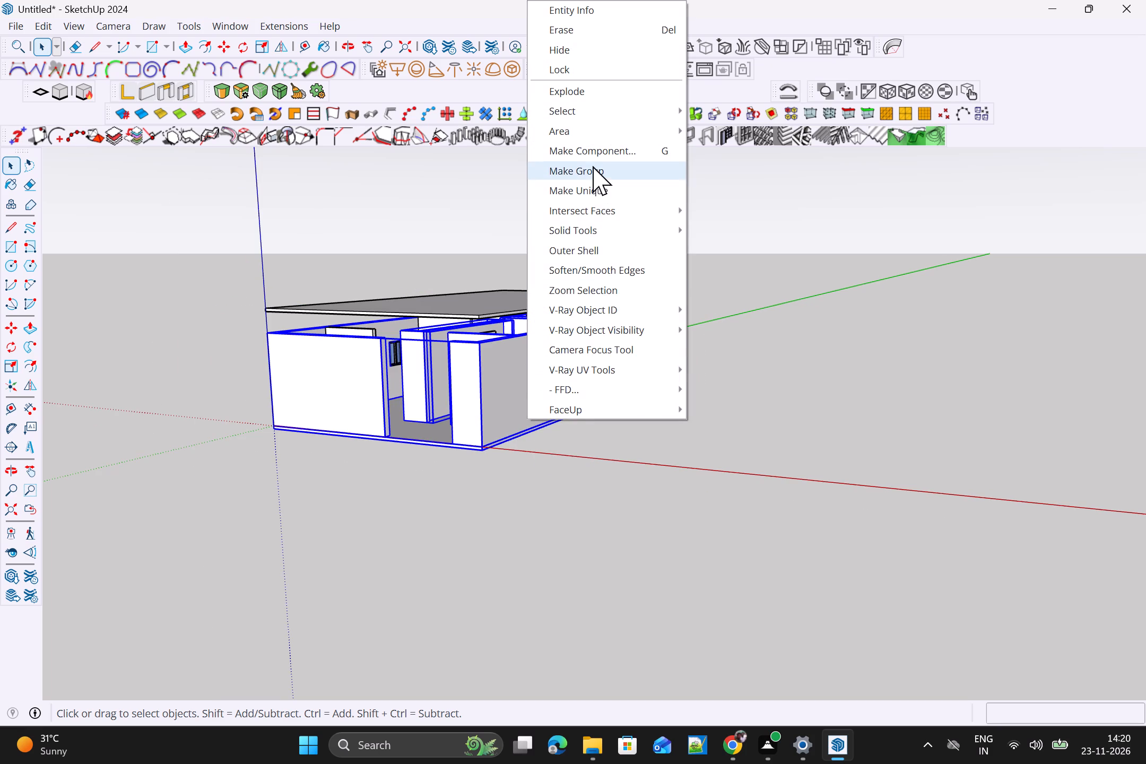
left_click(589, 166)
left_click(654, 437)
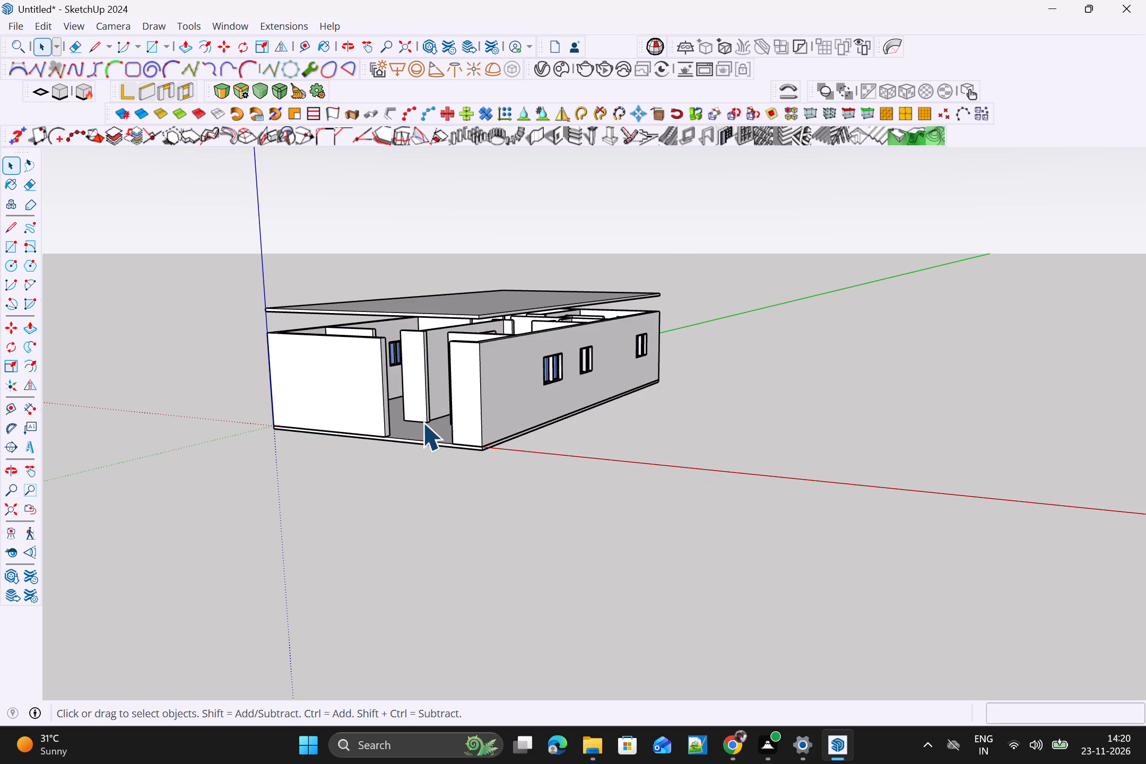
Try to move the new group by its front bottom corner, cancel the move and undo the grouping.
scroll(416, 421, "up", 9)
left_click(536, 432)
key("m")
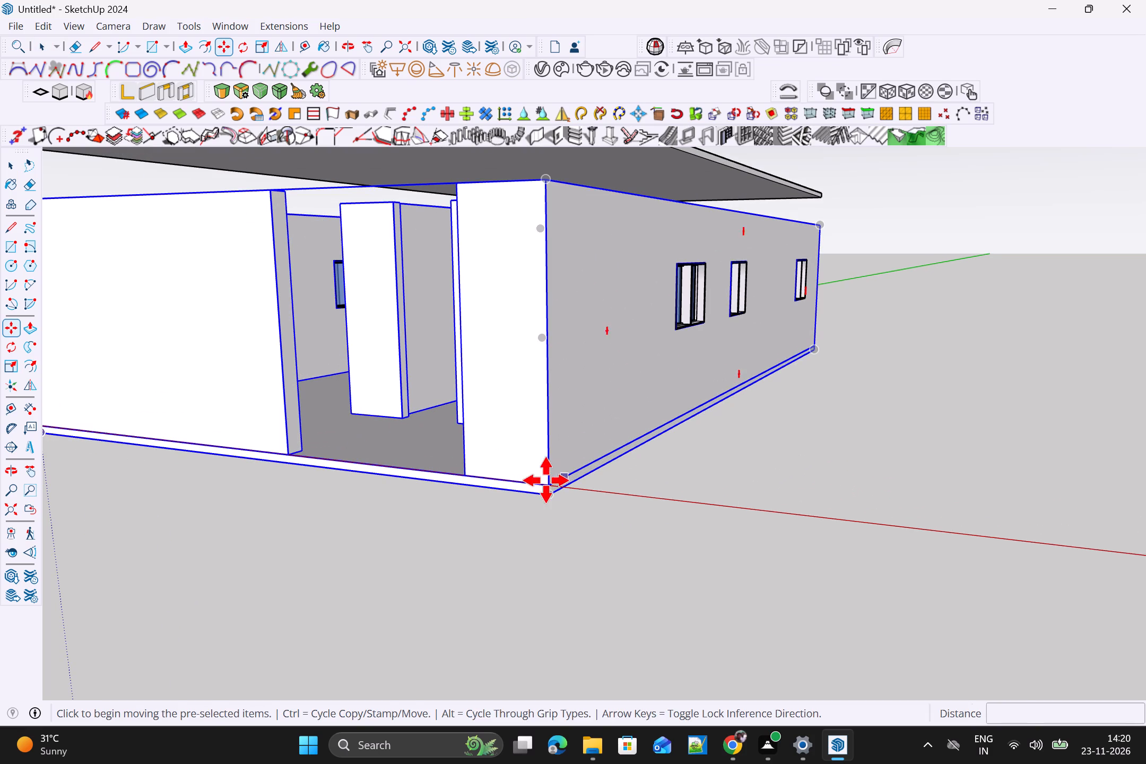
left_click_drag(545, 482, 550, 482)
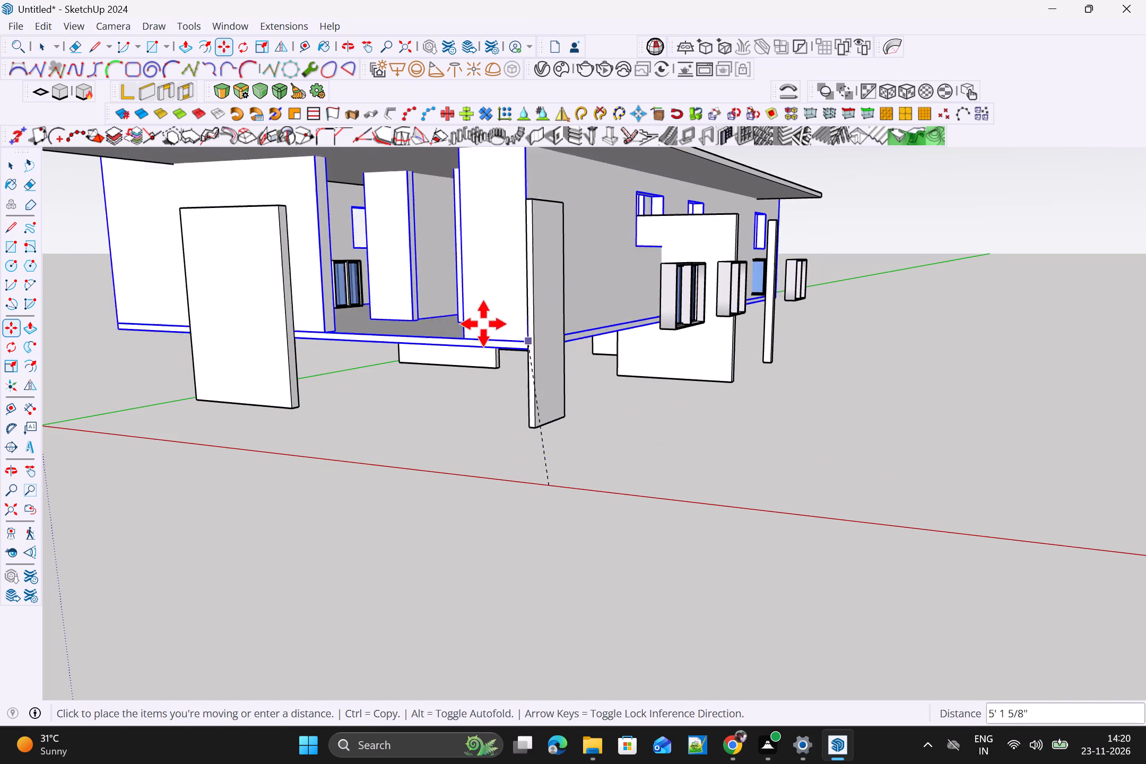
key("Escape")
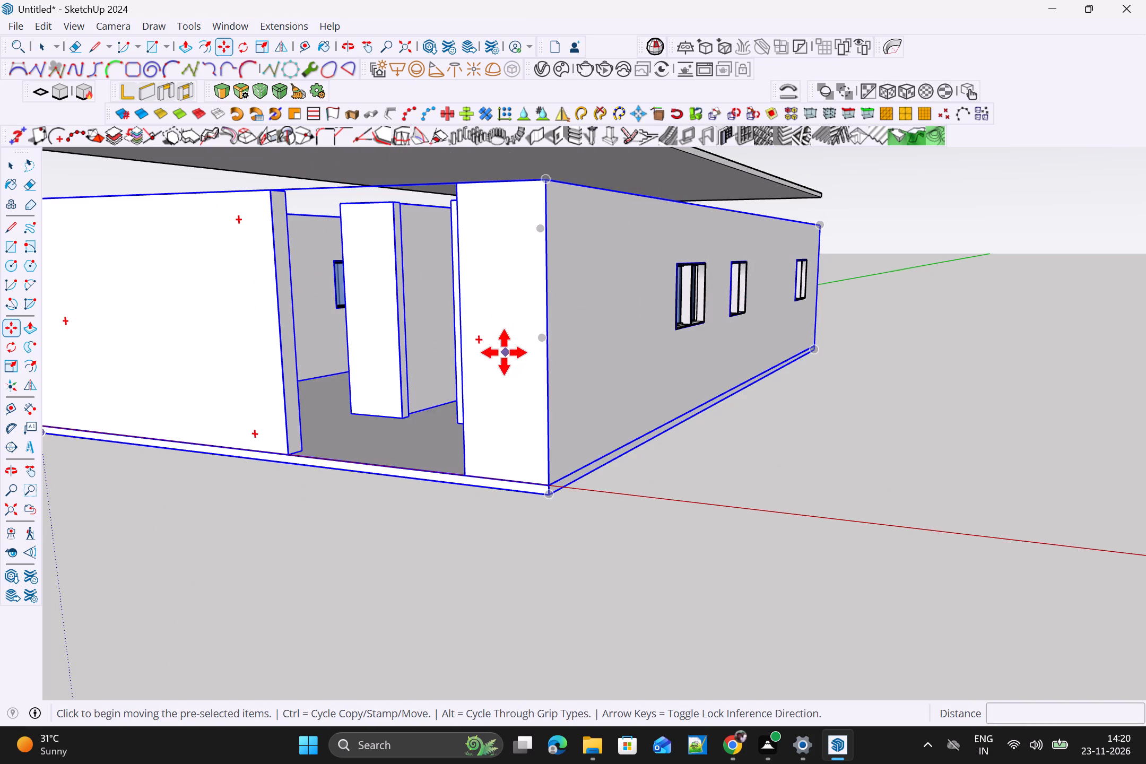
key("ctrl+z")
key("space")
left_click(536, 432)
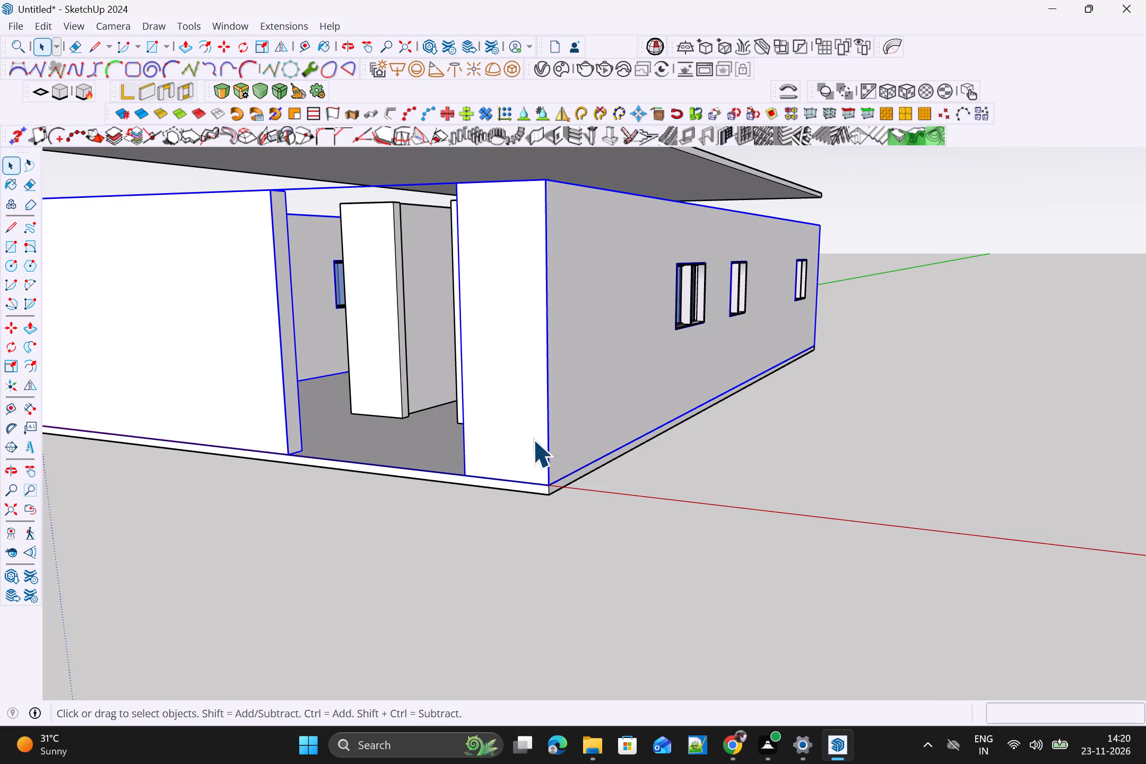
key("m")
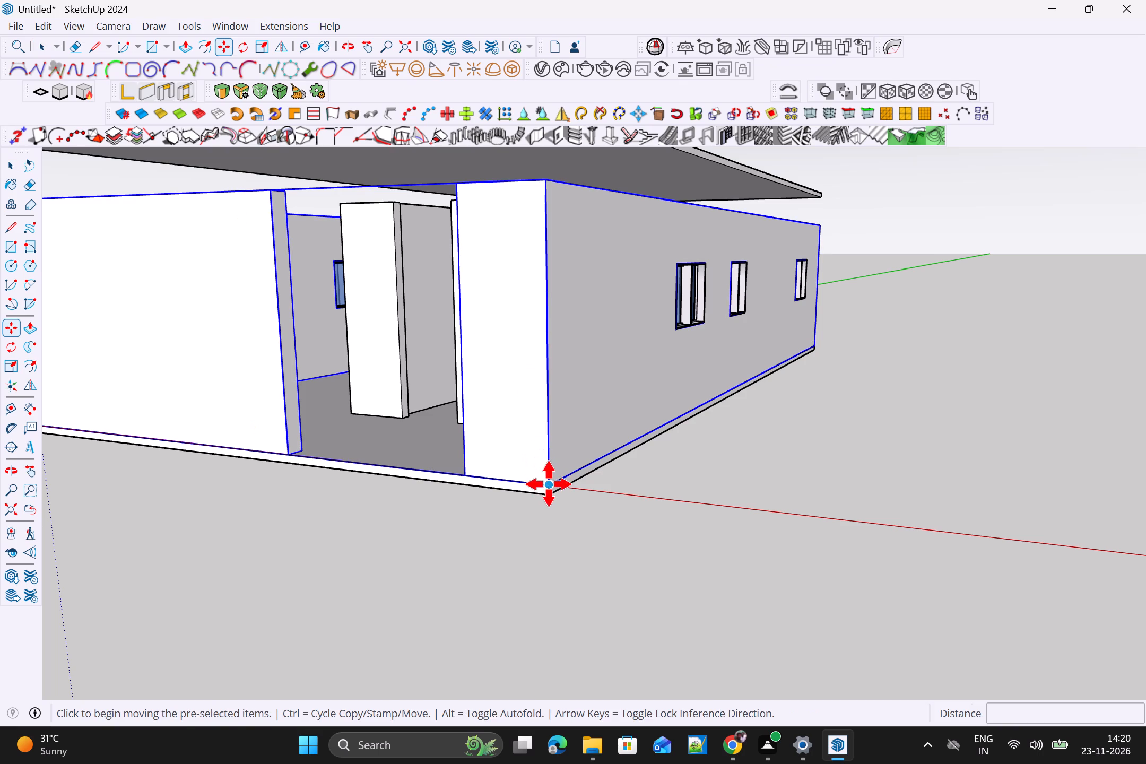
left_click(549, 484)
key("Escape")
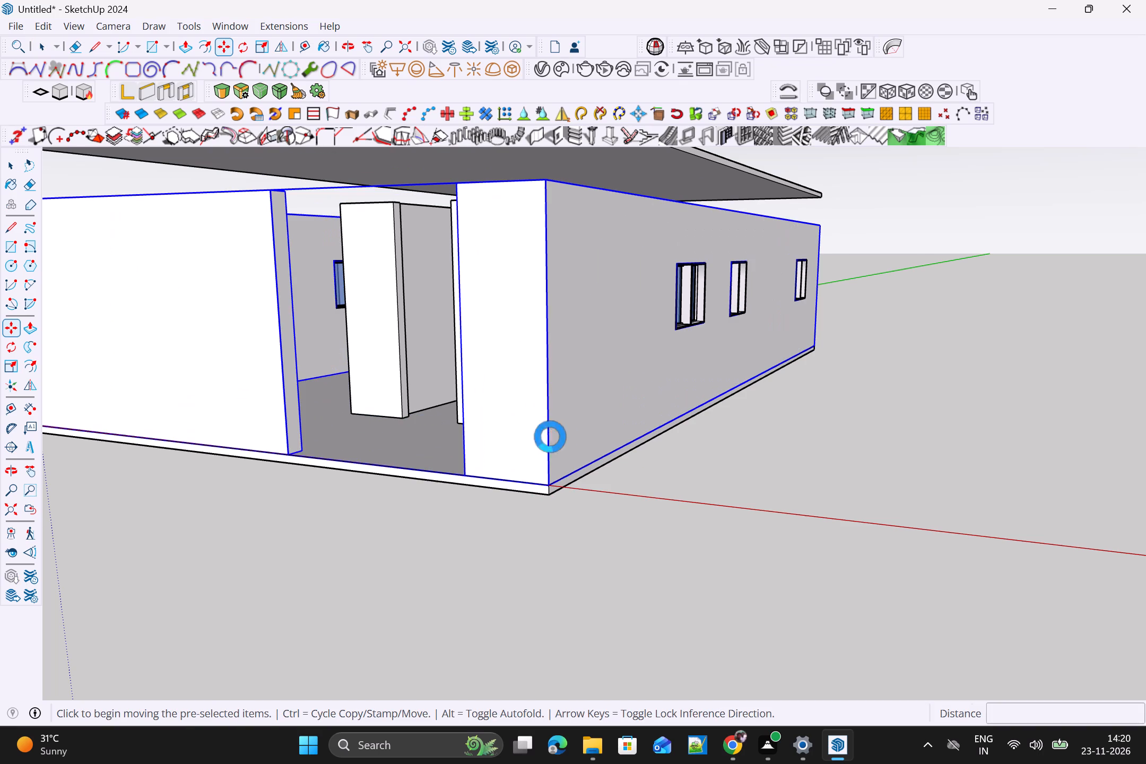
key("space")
Group the outer walls with the three windows in one long side wall and the four windows in the opposite one.
left_click(675, 324)
scroll(664, 345, "up", 3)
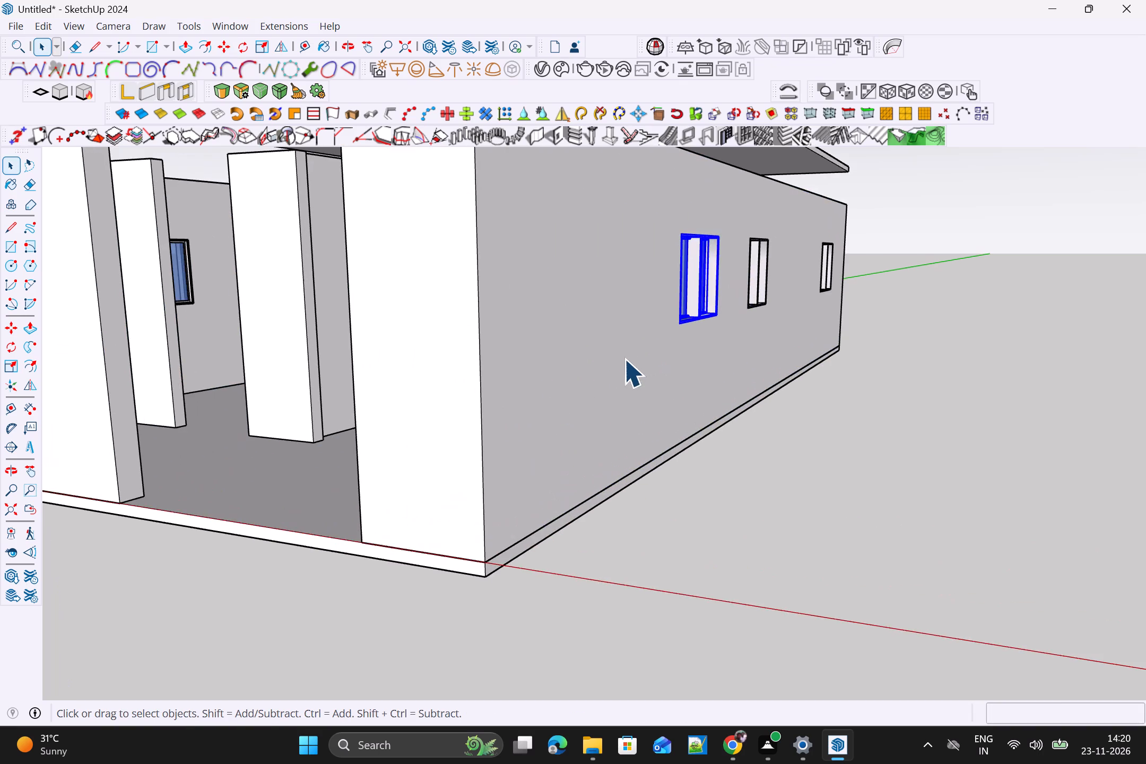
scroll(633, 364, "down", 8)
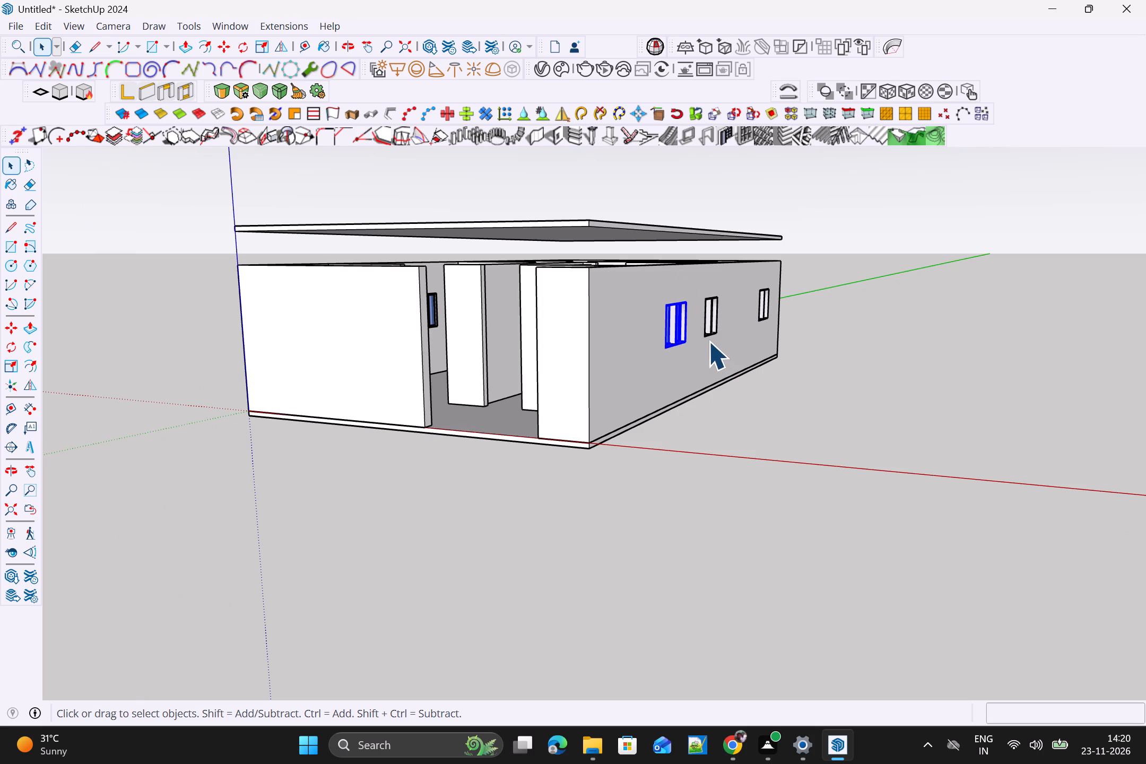
left_click(690, 355)
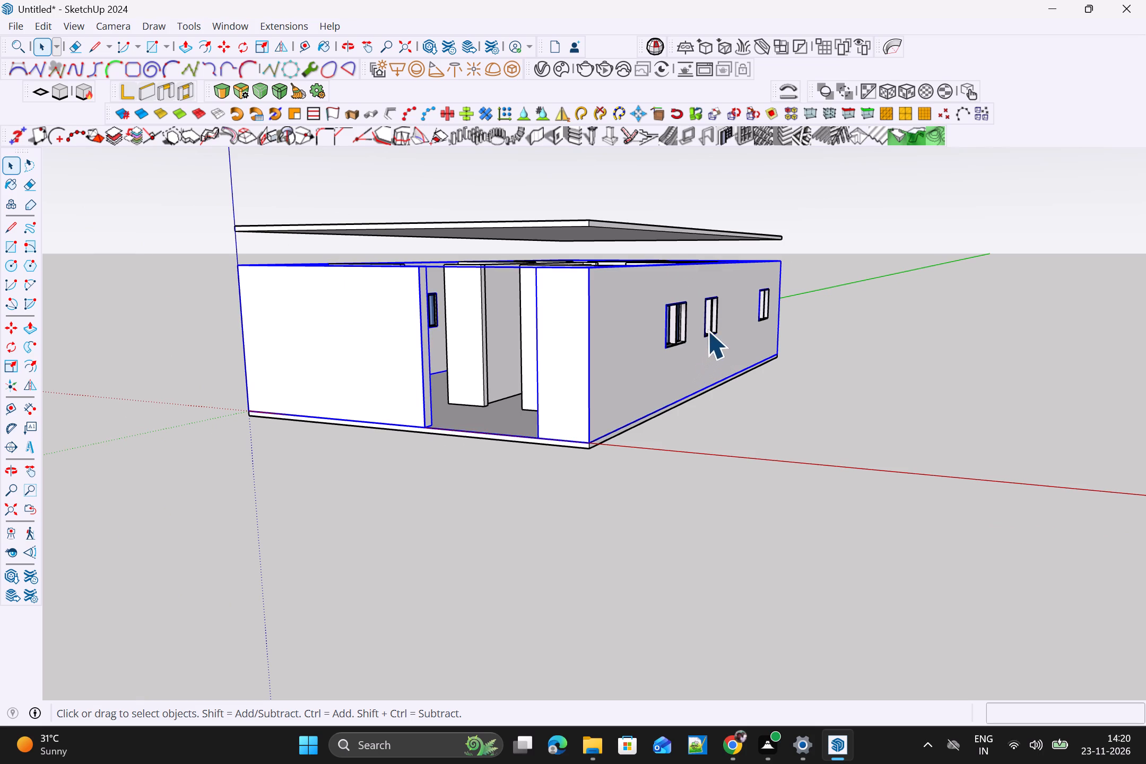
scroll(733, 362, "down", 2)
scroll(658, 371, "up", 8)
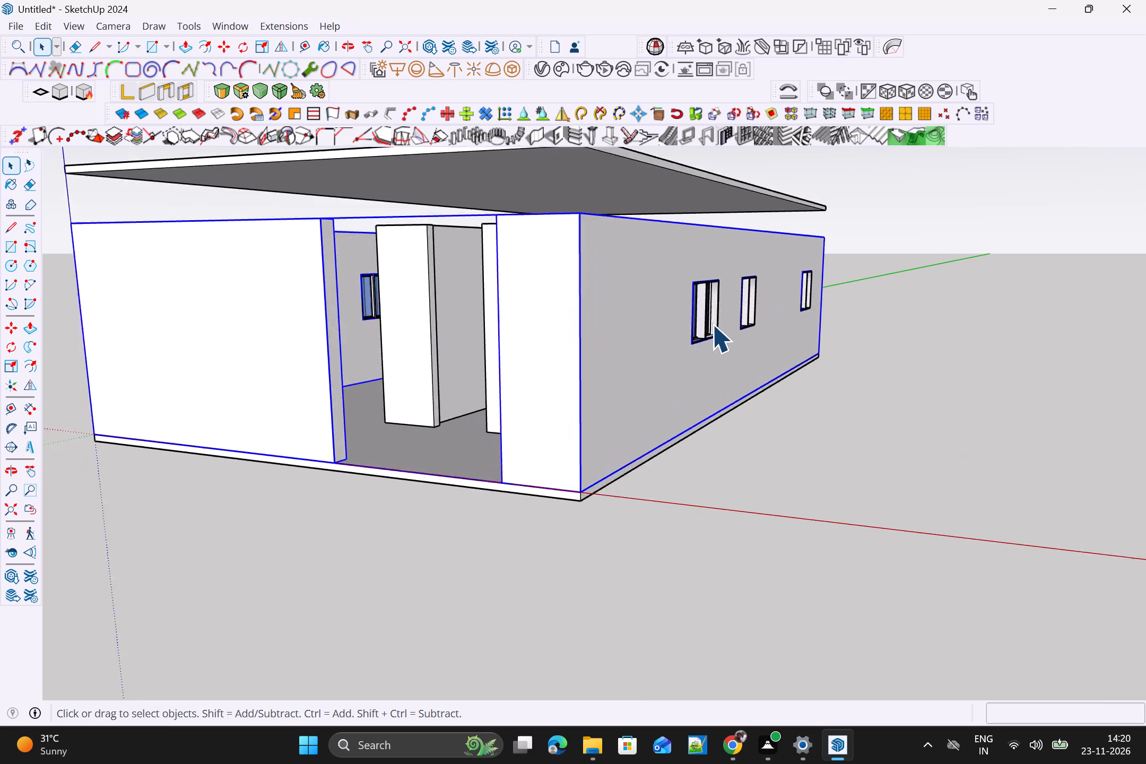
scroll(712, 324, "up", 2)
left_click(707, 319)
left_click(651, 403)
left_click_drag(685, 328, 696, 328, "shift")
left_click(685, 322, "shift")
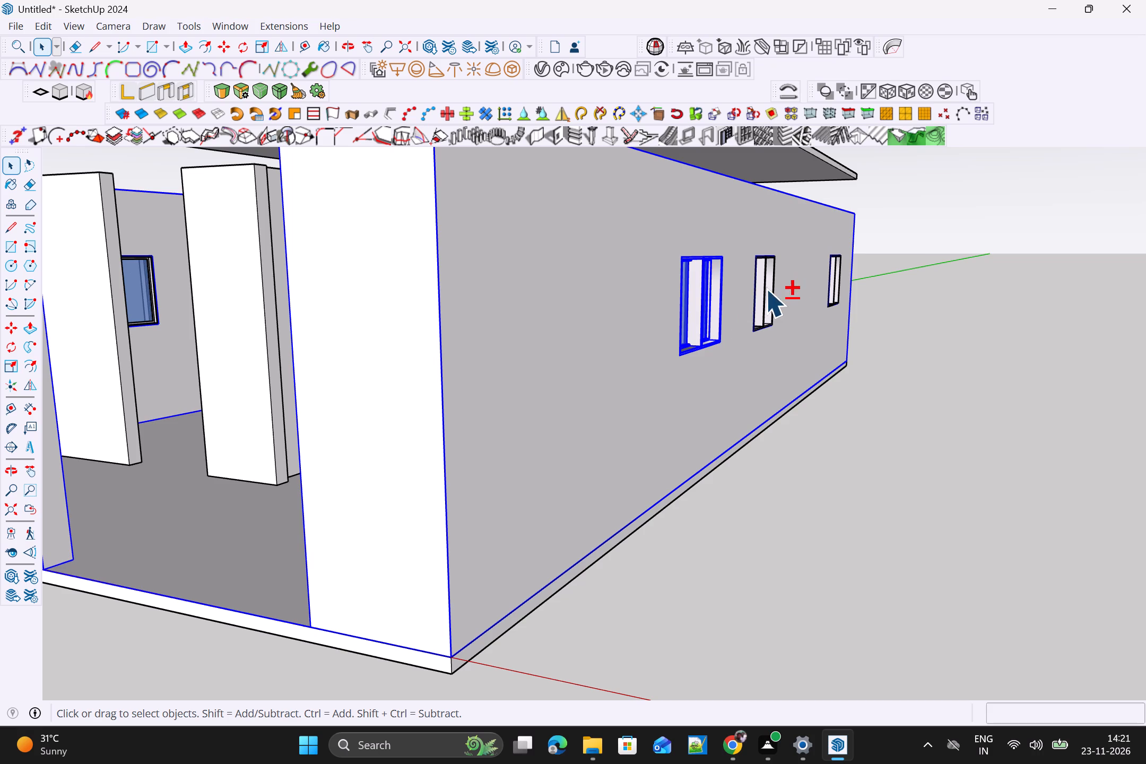
left_click(766, 289, "shift")
left_click(841, 279, "shift")
scroll(830, 292, "down", 5)
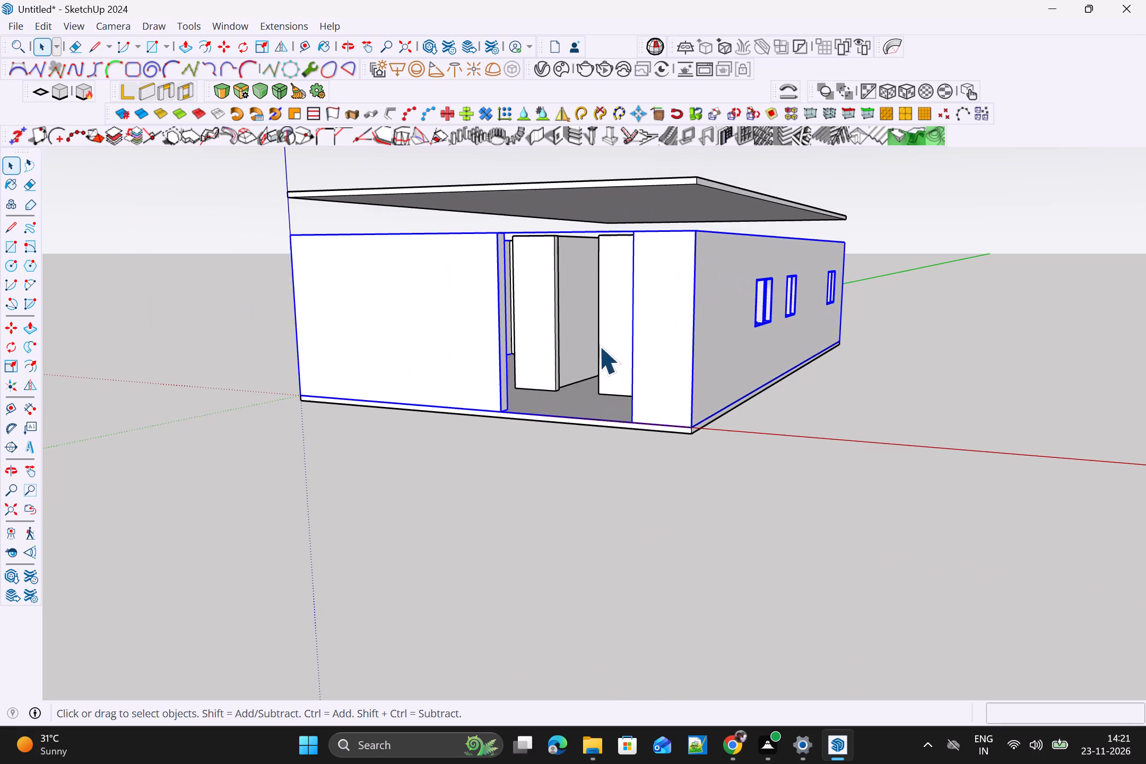
scroll(375, 309, "down", 5)
scroll(494, 358, "up", 1)
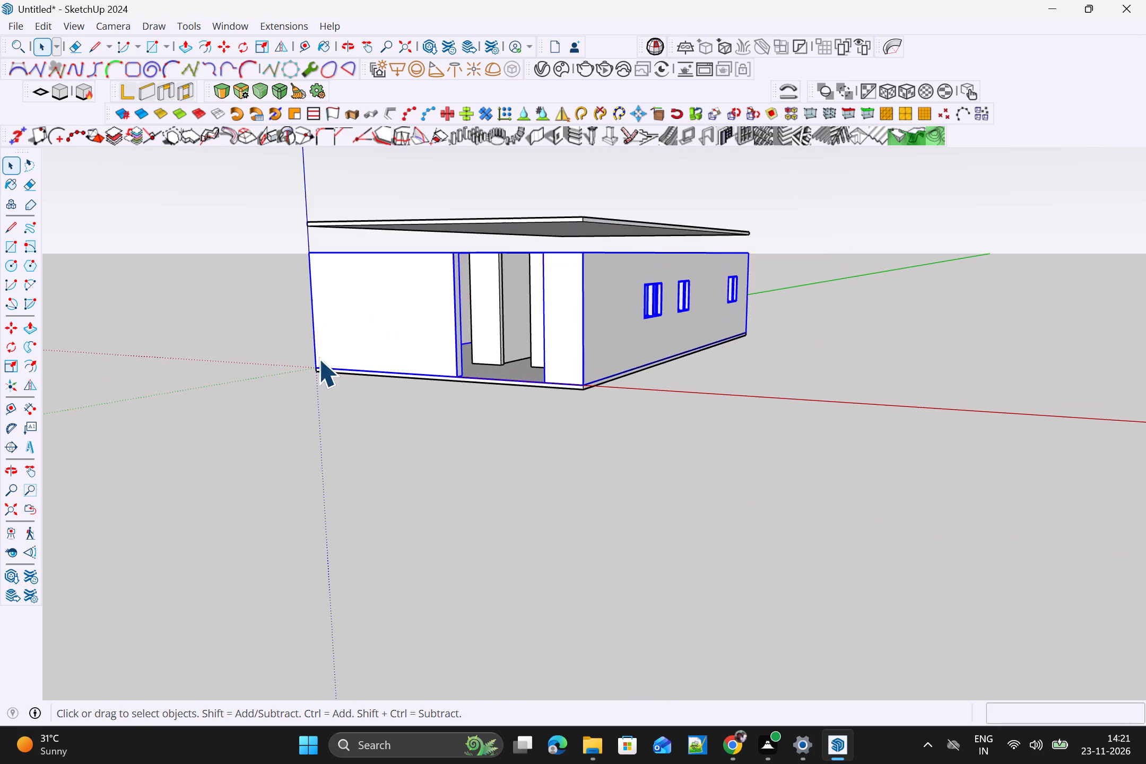
scroll(318, 359, "up", 1)
middle_click_drag(318, 360, 1093, 401)
scroll(1102, 398, "up", 1)
scroll(801, 329, "up", 3)
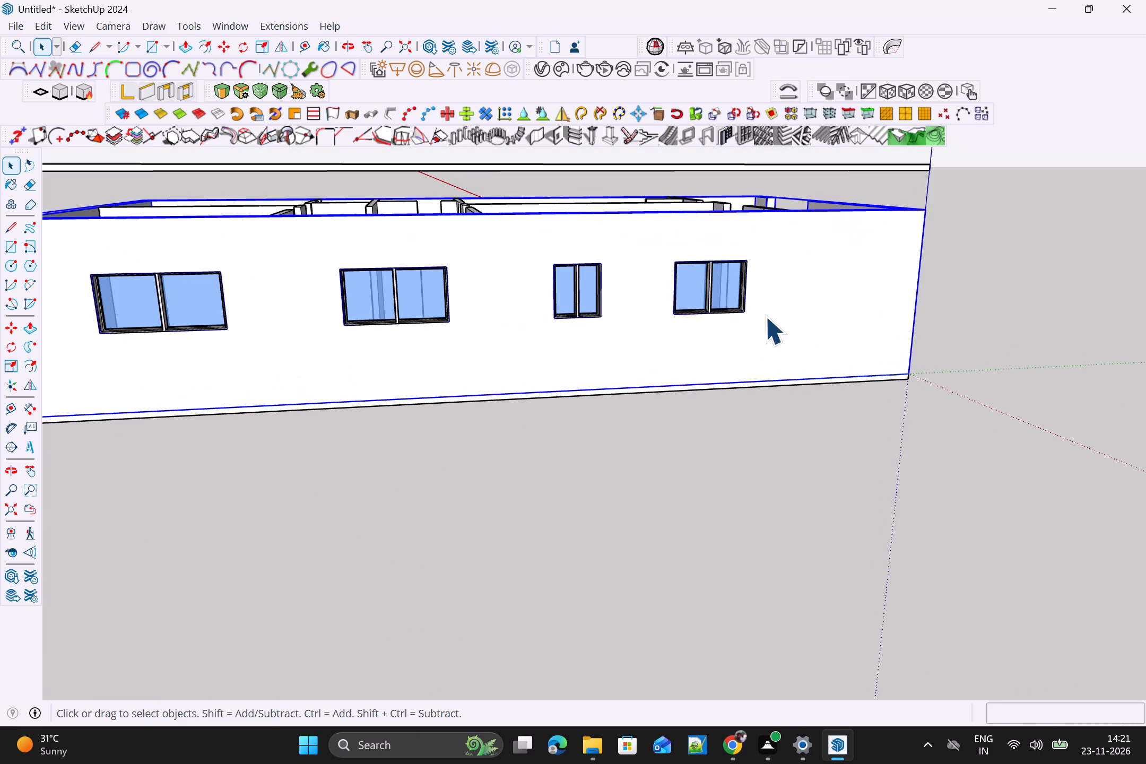
left_click(728, 295, "shift")
left_click(579, 297, "shift")
left_click(431, 292, "shift")
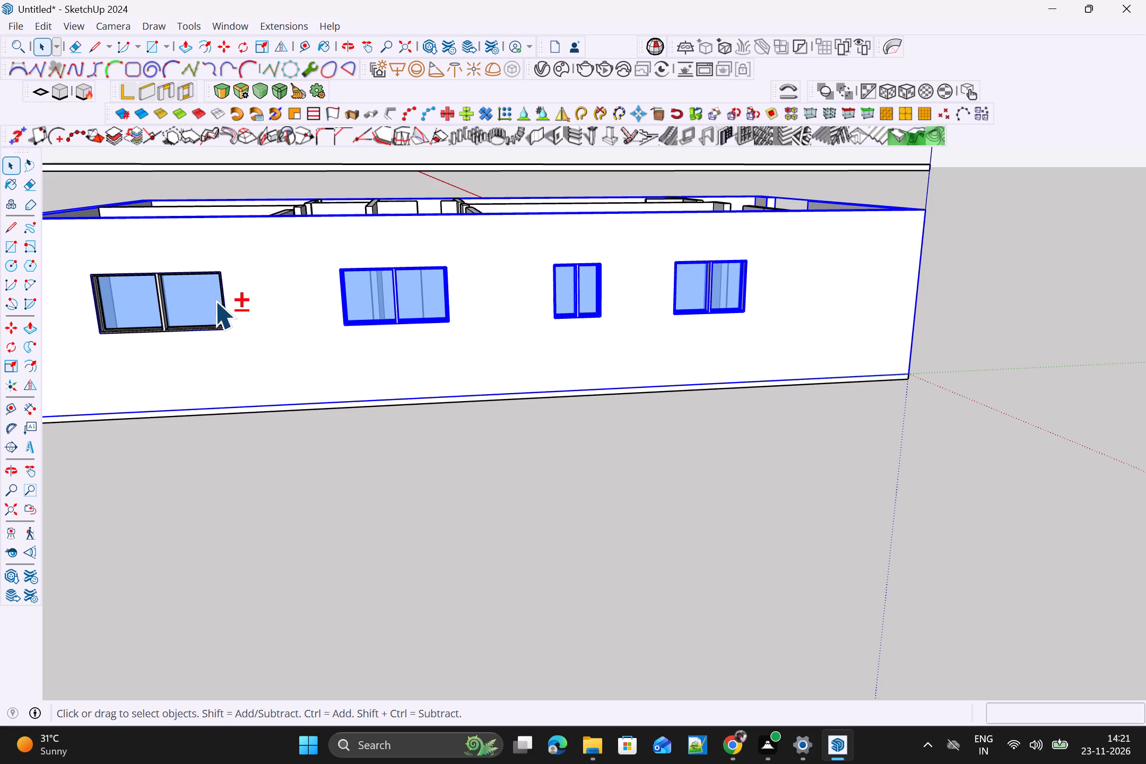
left_click(215, 301, "shift")
right_click(249, 289)
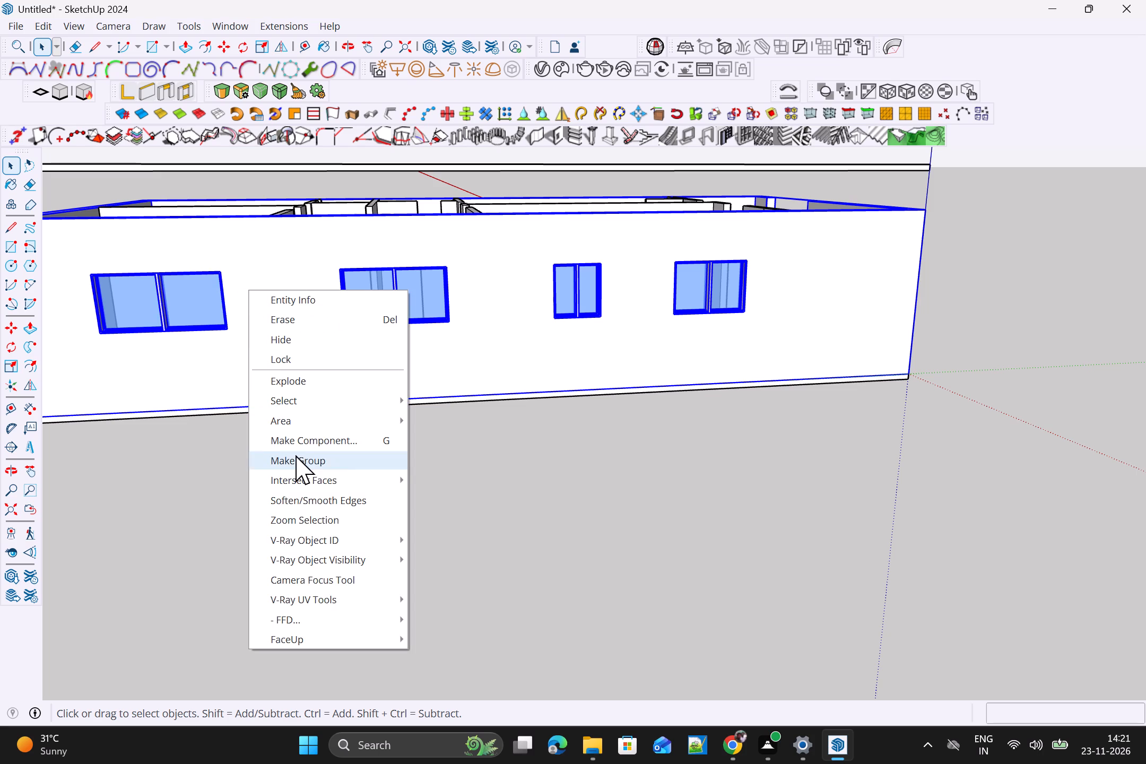
left_click_drag(296, 455, 300, 463)
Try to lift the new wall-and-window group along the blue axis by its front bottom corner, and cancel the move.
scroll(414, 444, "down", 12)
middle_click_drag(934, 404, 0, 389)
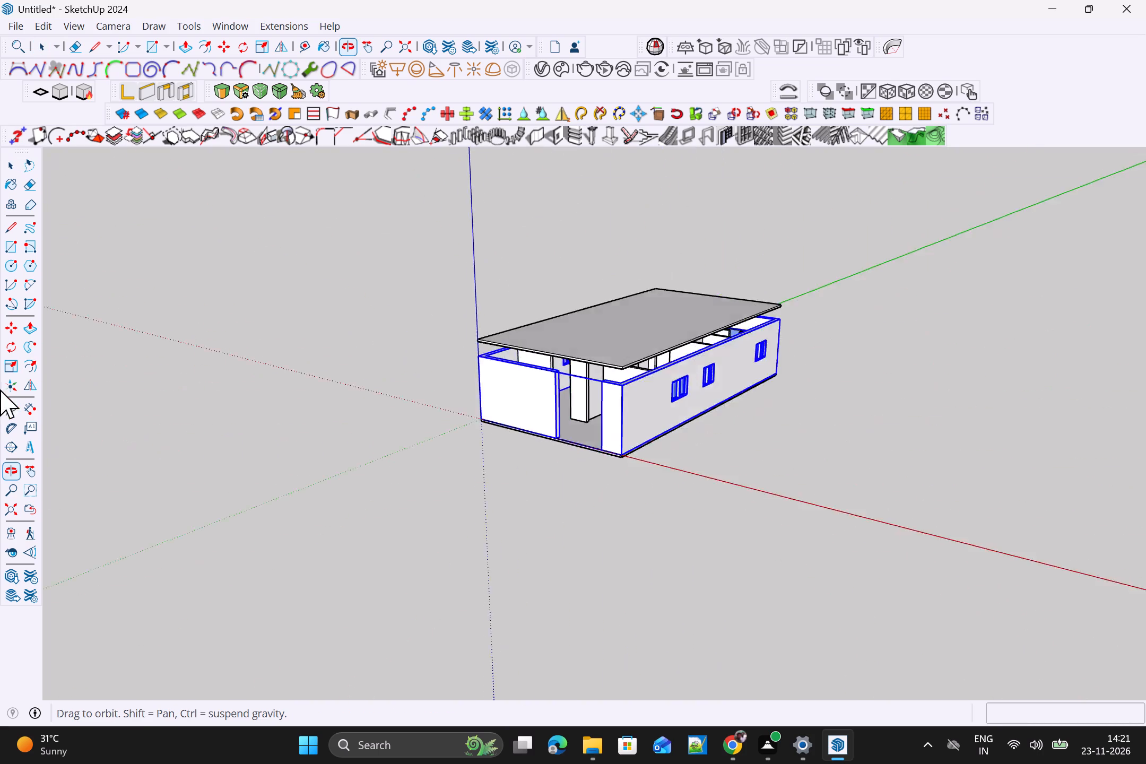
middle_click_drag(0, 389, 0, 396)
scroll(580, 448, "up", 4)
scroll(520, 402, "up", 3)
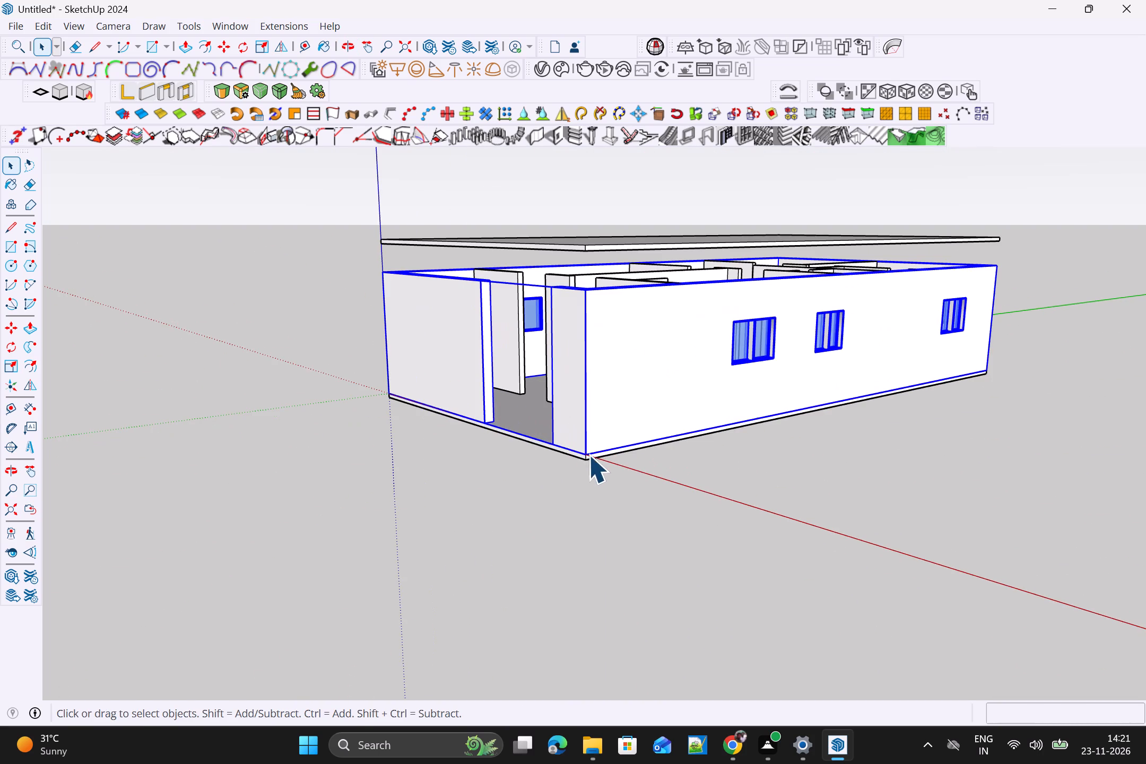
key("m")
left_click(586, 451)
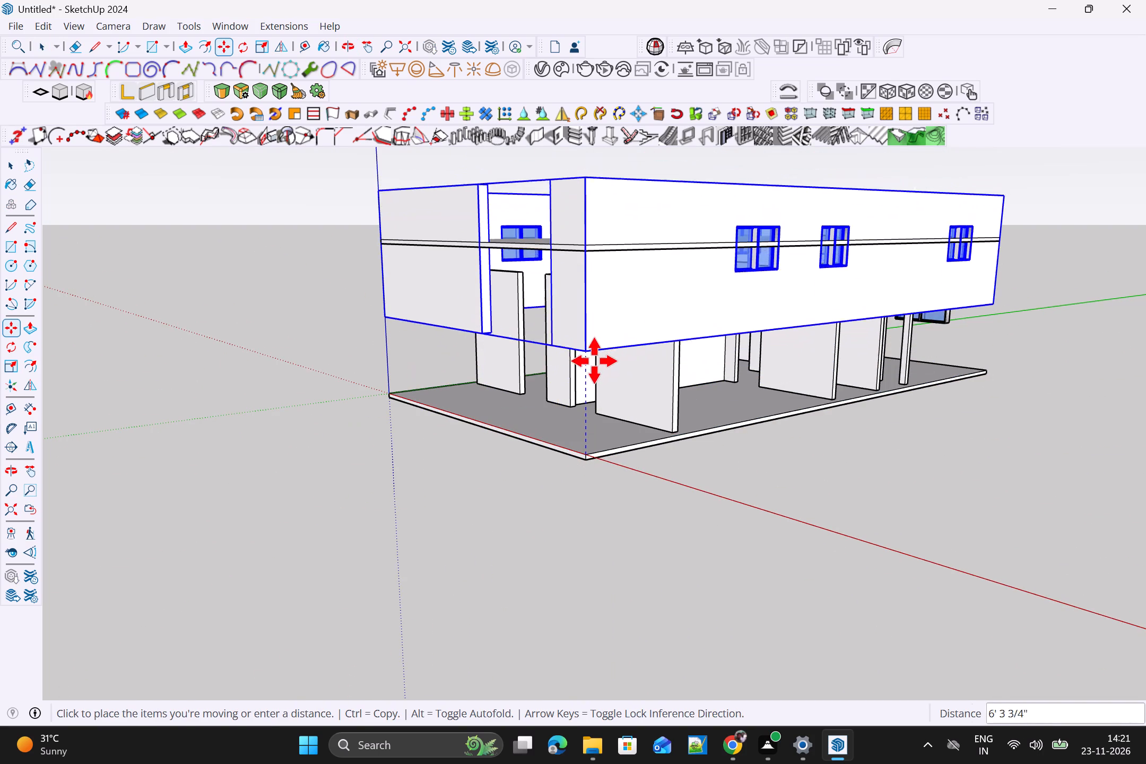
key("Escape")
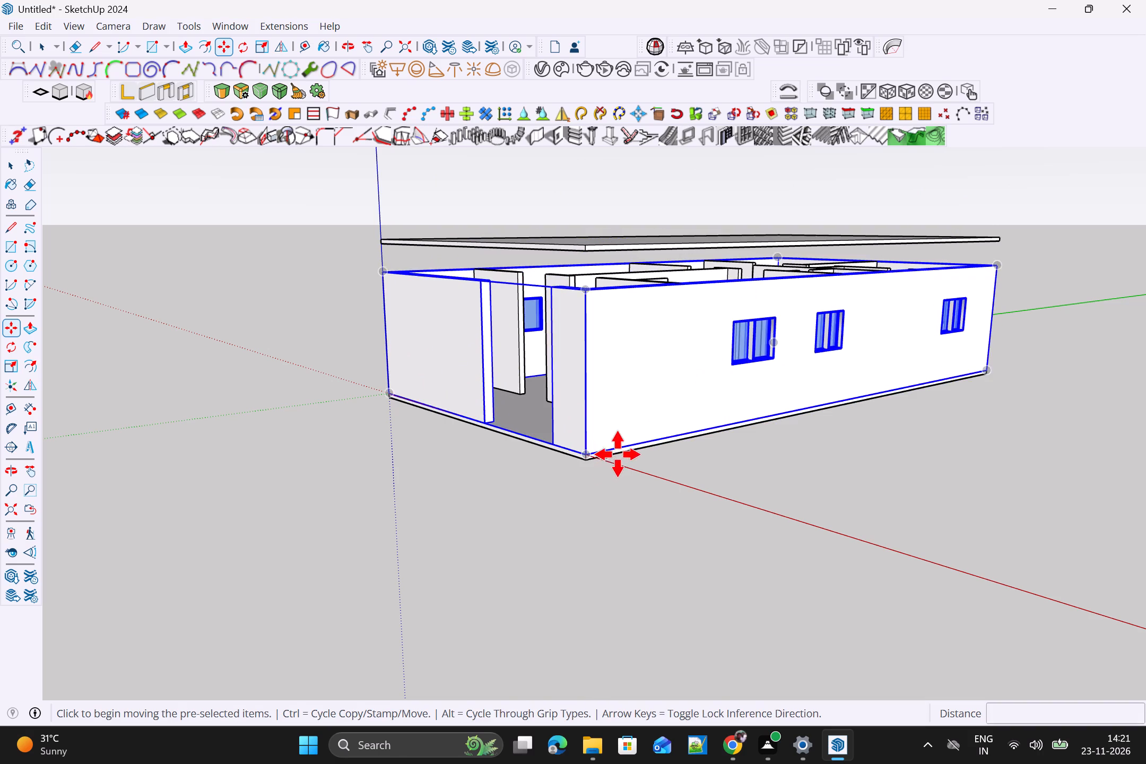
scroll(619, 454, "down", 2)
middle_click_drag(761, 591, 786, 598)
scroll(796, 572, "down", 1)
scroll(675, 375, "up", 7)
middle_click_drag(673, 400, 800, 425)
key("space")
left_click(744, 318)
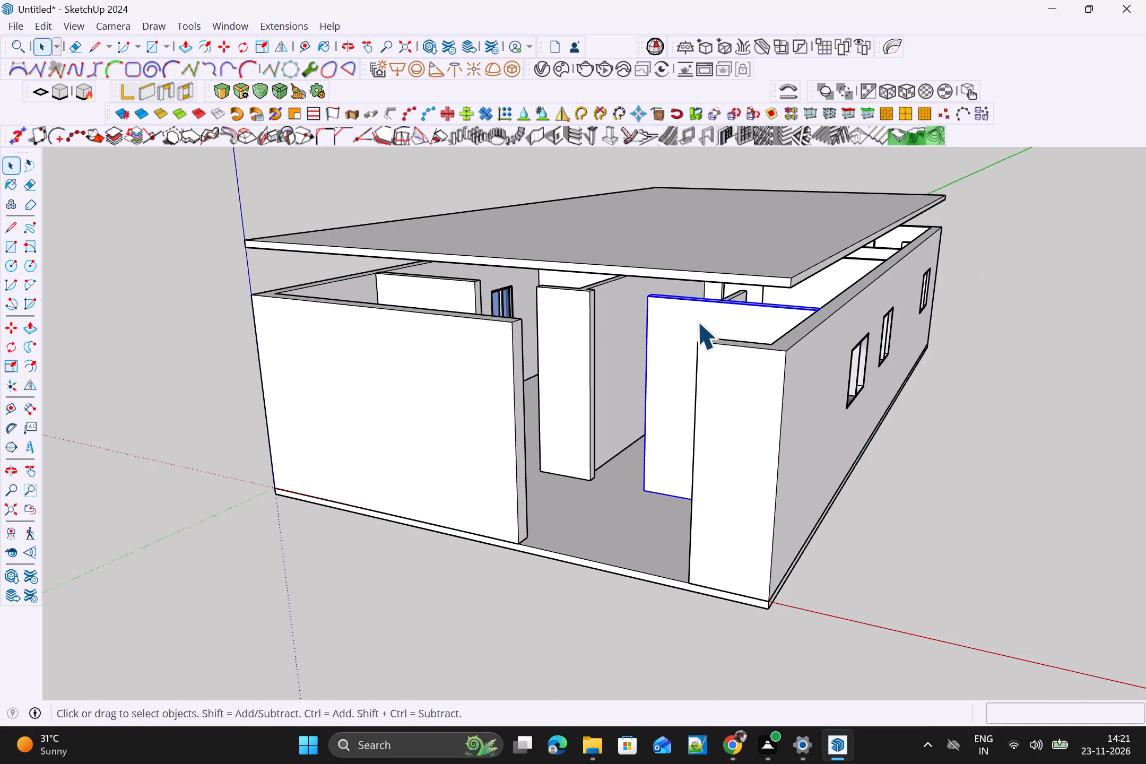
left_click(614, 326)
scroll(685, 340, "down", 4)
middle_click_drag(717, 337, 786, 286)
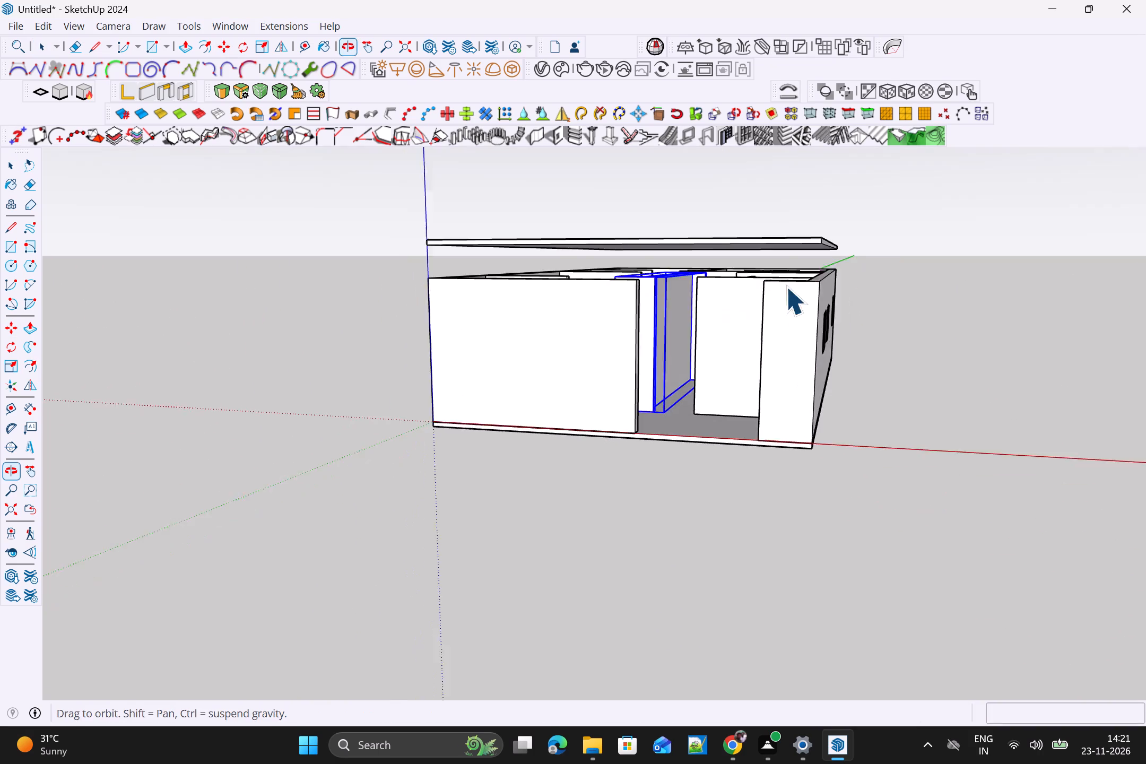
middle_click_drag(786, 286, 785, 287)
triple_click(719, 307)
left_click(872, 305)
Select the interior walls under the roof slab along with the outer wall-and-window group, and group them, leaving both slabs out.
scroll(859, 316, "up", 4)
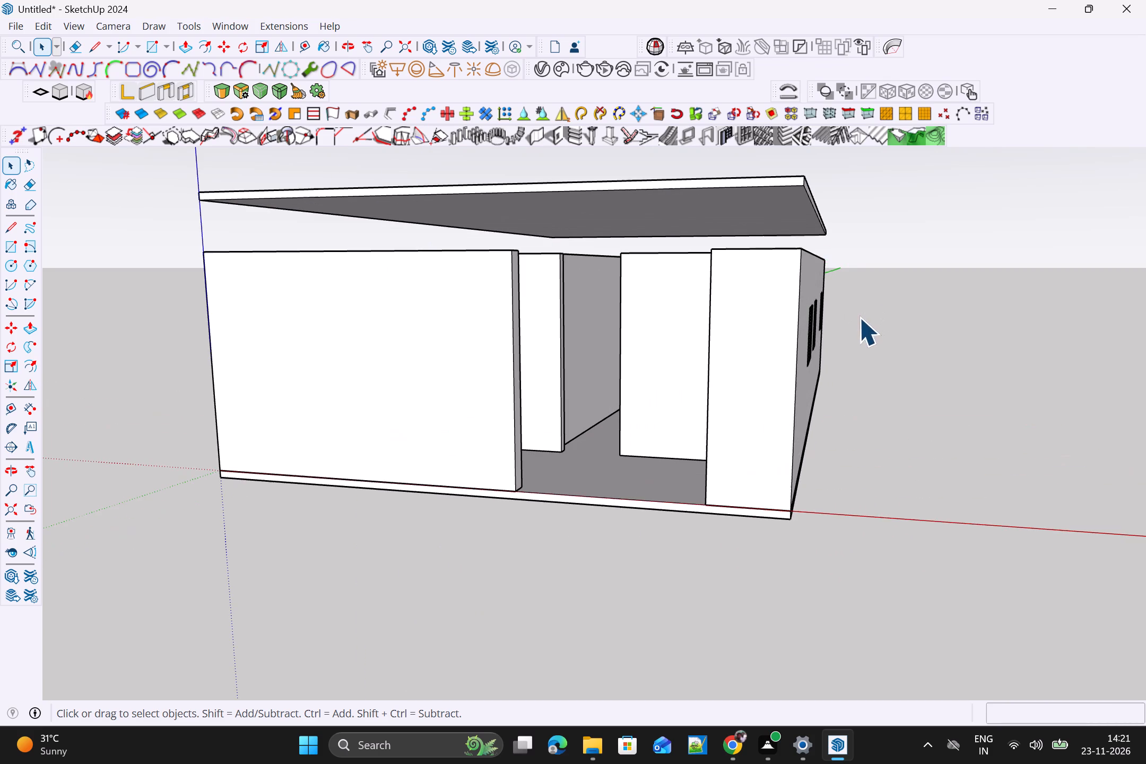
scroll(625, 333, "up", 3)
scroll(701, 417, "down", 3)
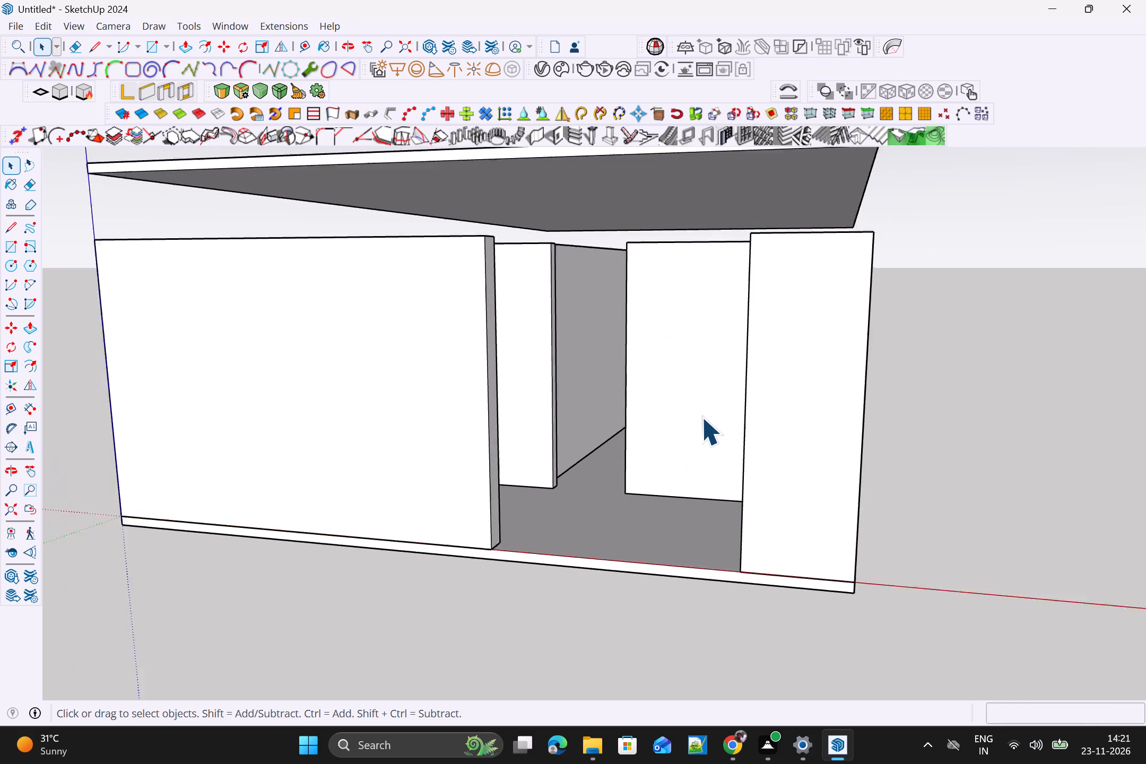
scroll(701, 417, "down", 8)
middle_click_drag(697, 448, 697, 462)
scroll(697, 452, "up", 1)
scroll(619, 343, "up", 4)
left_click(588, 347)
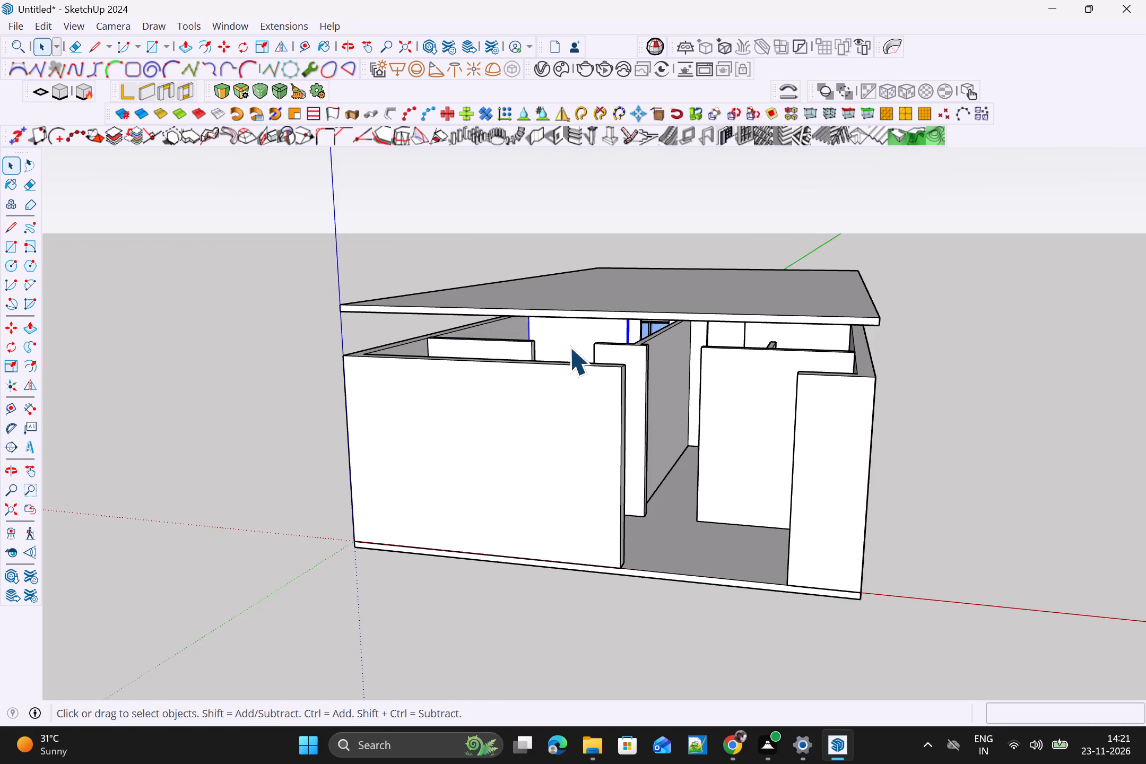
left_click(535, 342)
left_click(515, 346)
left_click(587, 334, "shift")
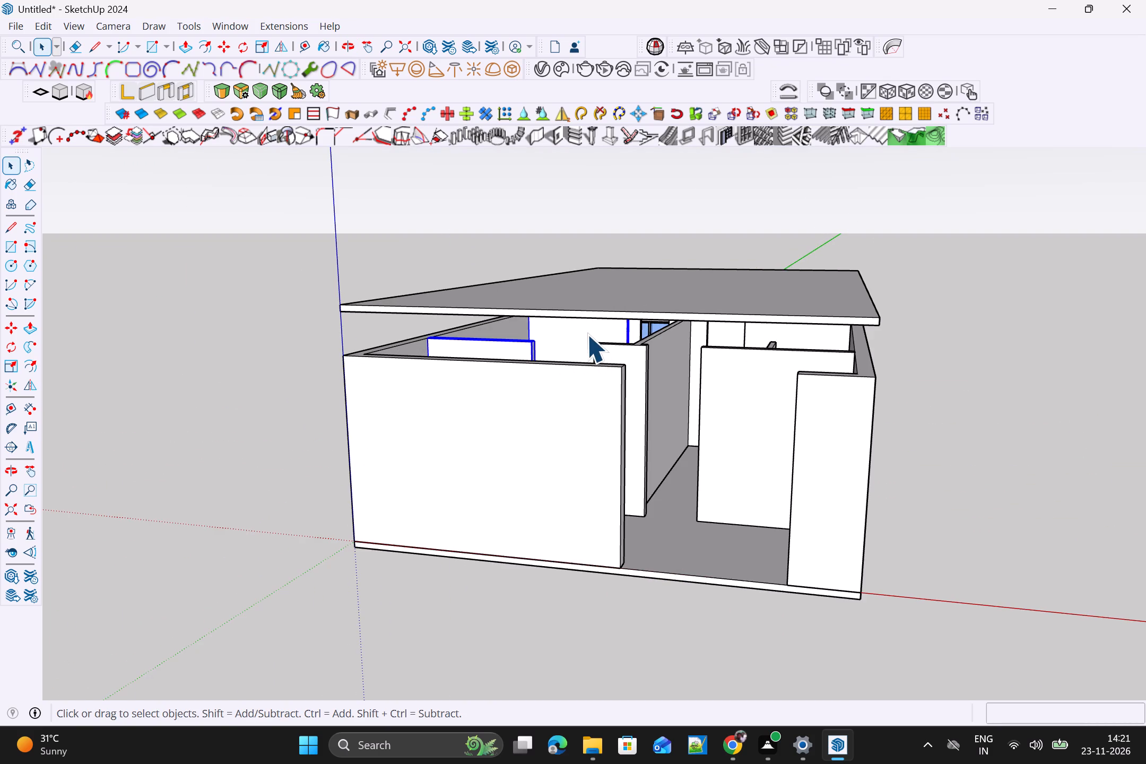
left_click(514, 353, "shift")
left_click(625, 358, "shift")
left_click_drag(505, 344, 513, 344, "shift")
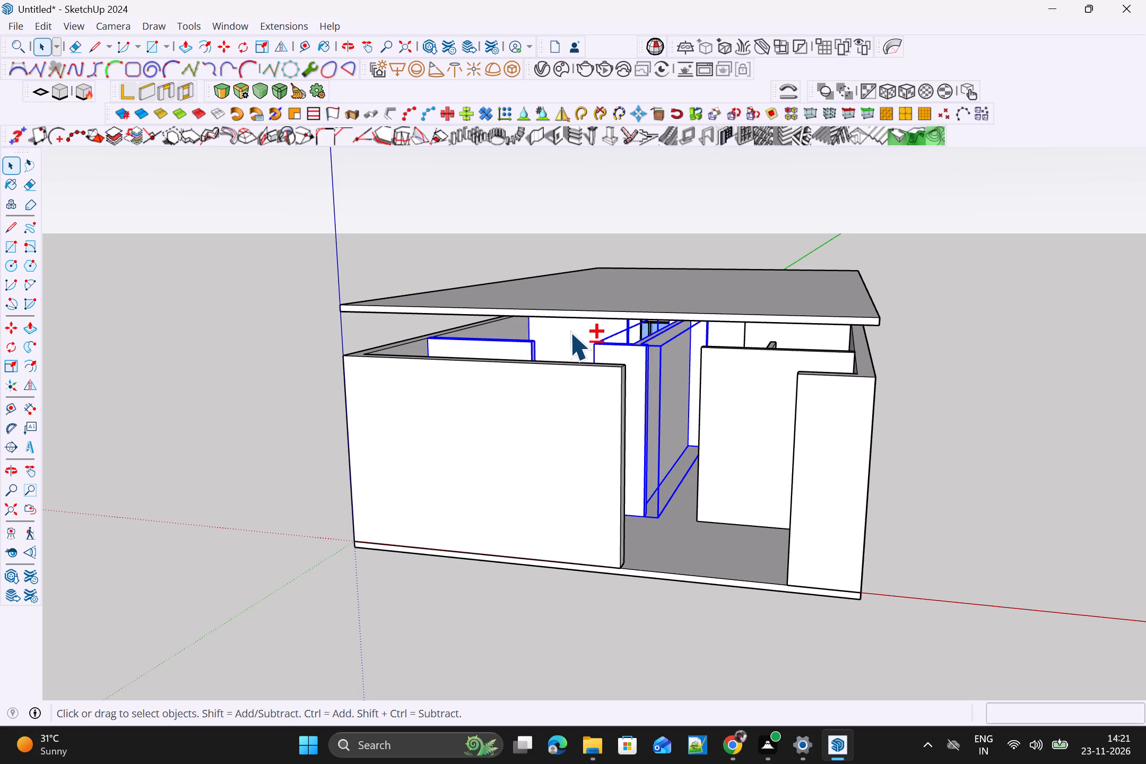
left_click(570, 332, "shift")
left_click(772, 345, "shift")
scroll(769, 350, "up", 4, "shift")
left_click(779, 370, "shift")
scroll(774, 355, "up", 2, "shift")
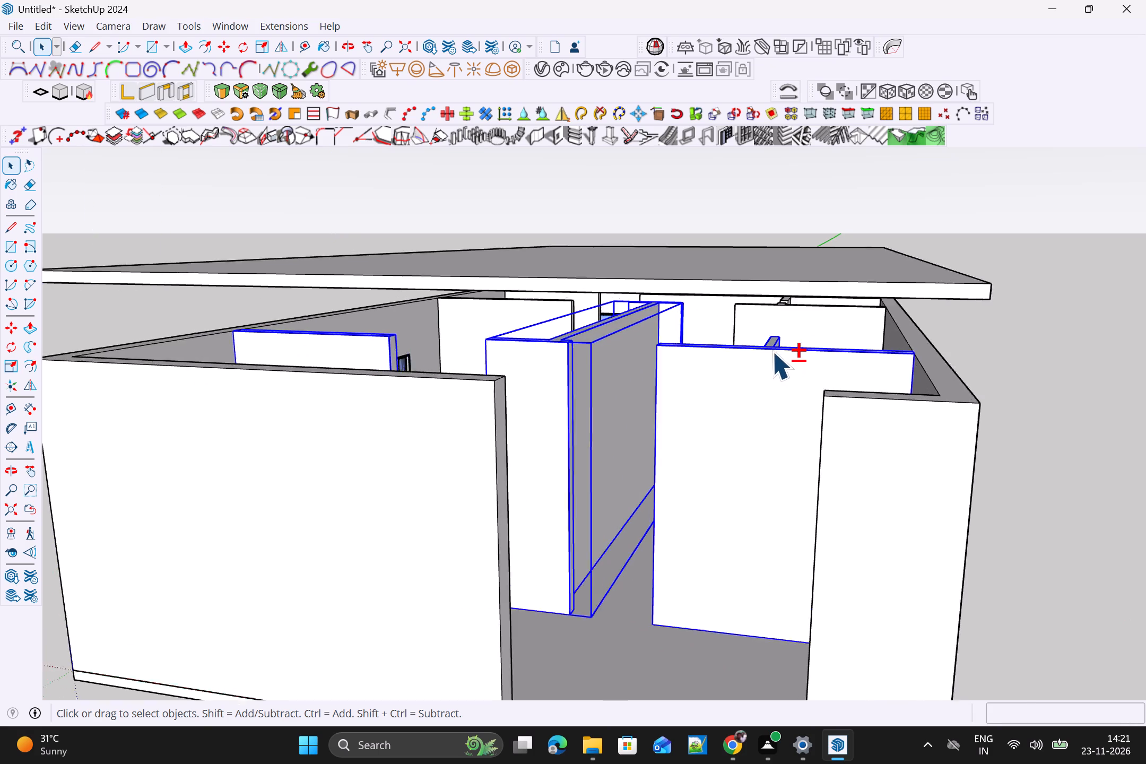
scroll(772, 351, "up", 8, "shift")
left_click(783, 283, "shift")
left_click(676, 283, "shift")
scroll(615, 267, "up", 4, "shift")
scroll(452, 263, "up", 4, "shift")
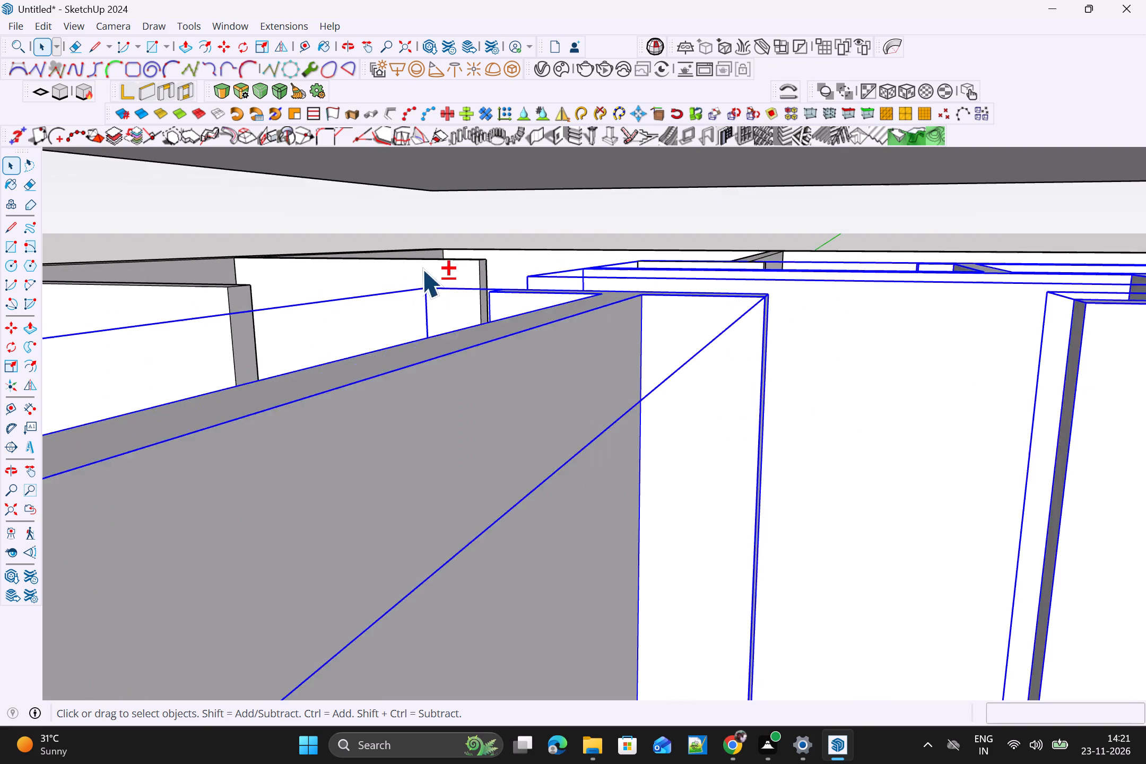
left_click(428, 267, "shift")
left_click(158, 310, "shift")
scroll(727, 277, "down", 1, "shift")
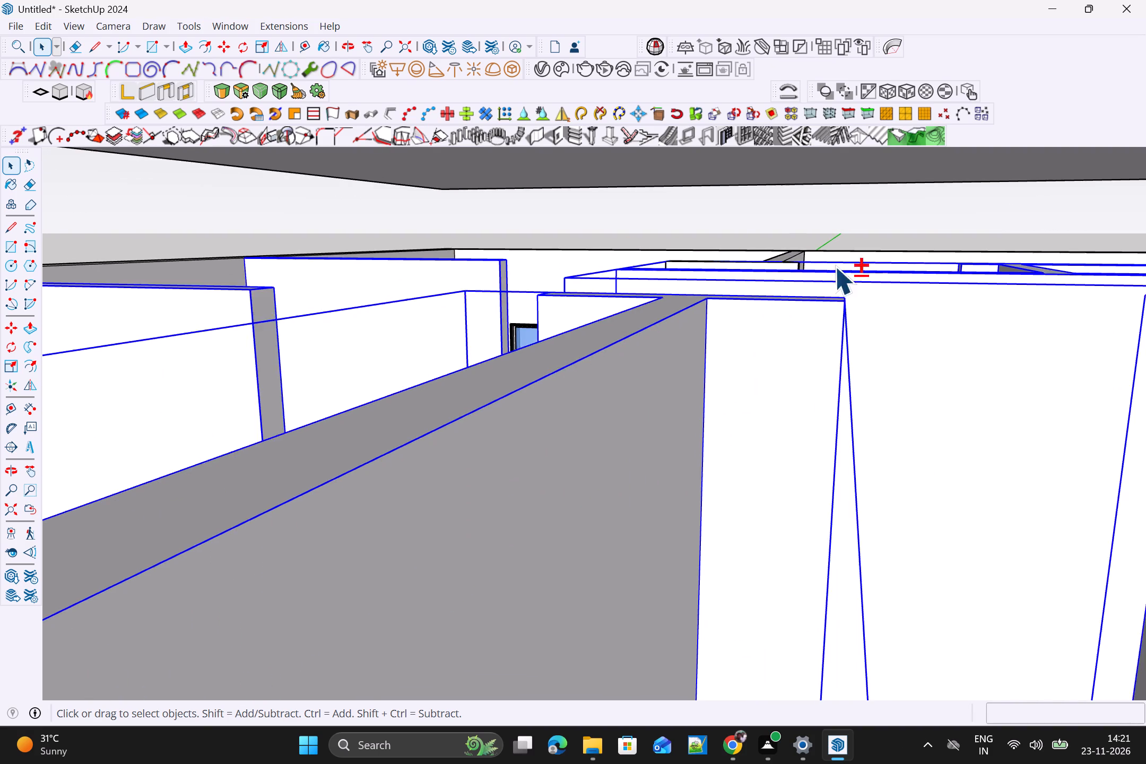
scroll(838, 265, "up", 5, "shift")
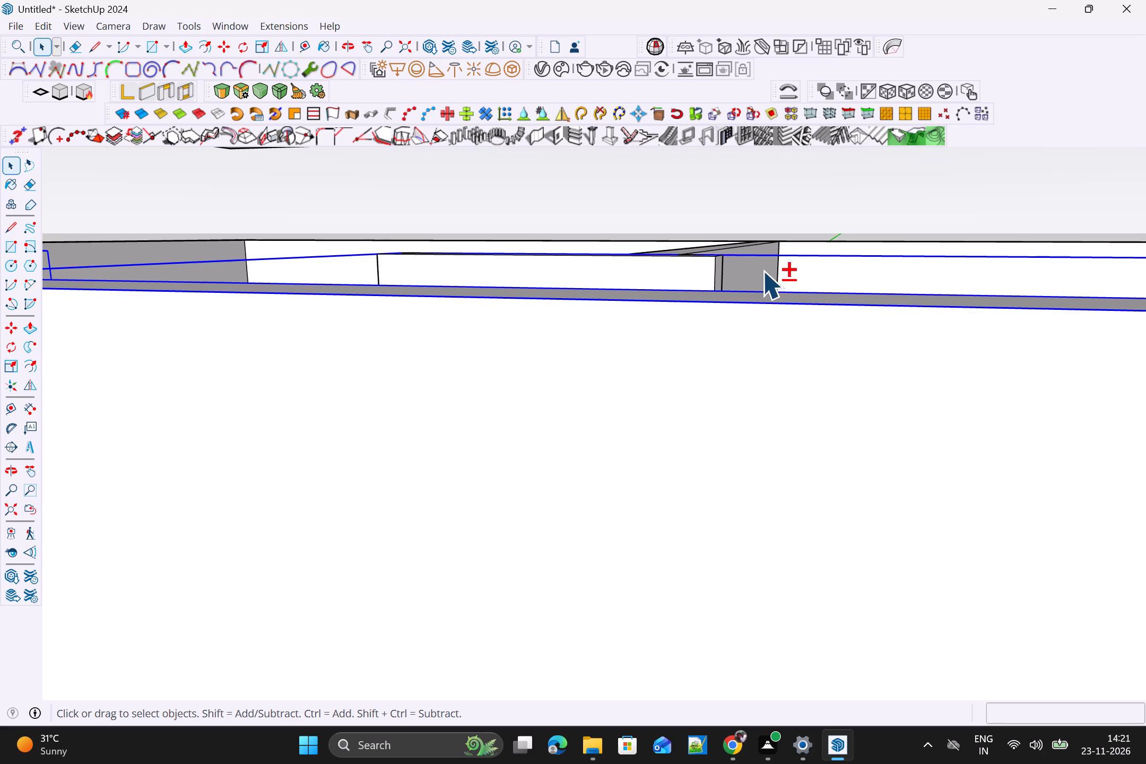
left_click(762, 271, "shift")
scroll(765, 275, "down", 5, "shift")
scroll(1055, 285, "down", 5, "shift")
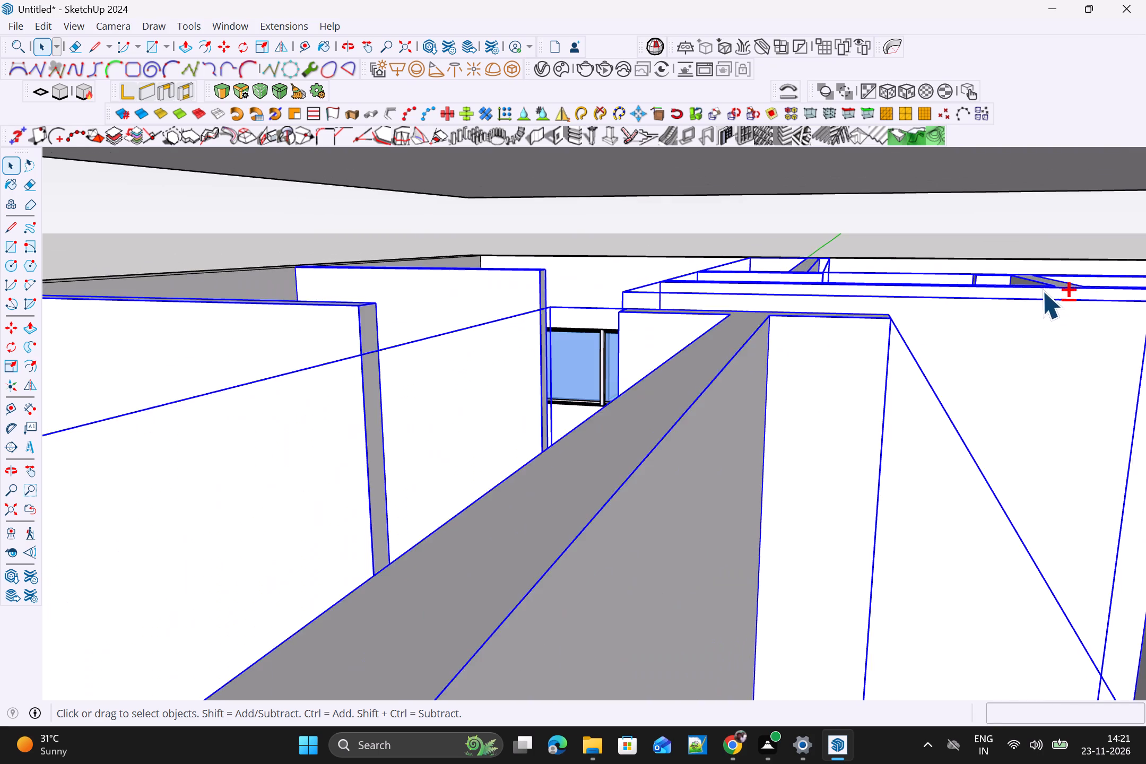
scroll(1039, 296, "down", 10, "shift")
scroll(887, 335, "down", 8, "shift")
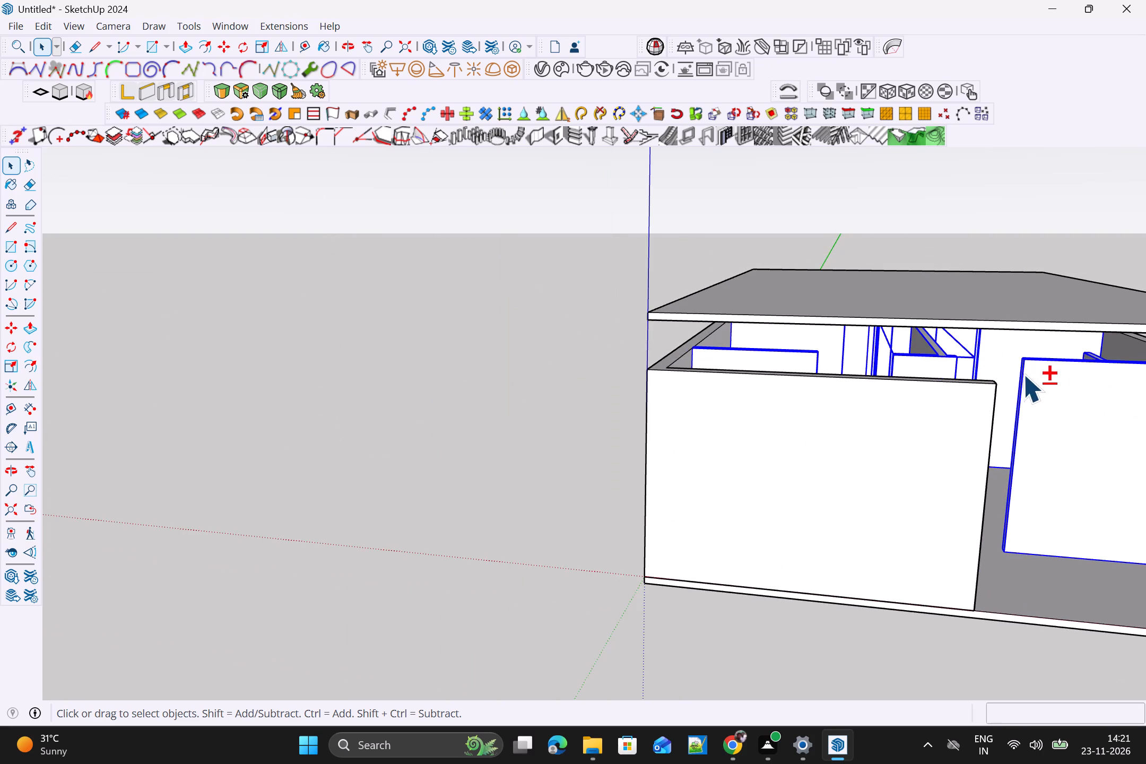
scroll(1025, 379, "down", 9, "shift")
middle_click_drag(1011, 412, 833, 401, "shift")
scroll(929, 403, "up", 1, "shift")
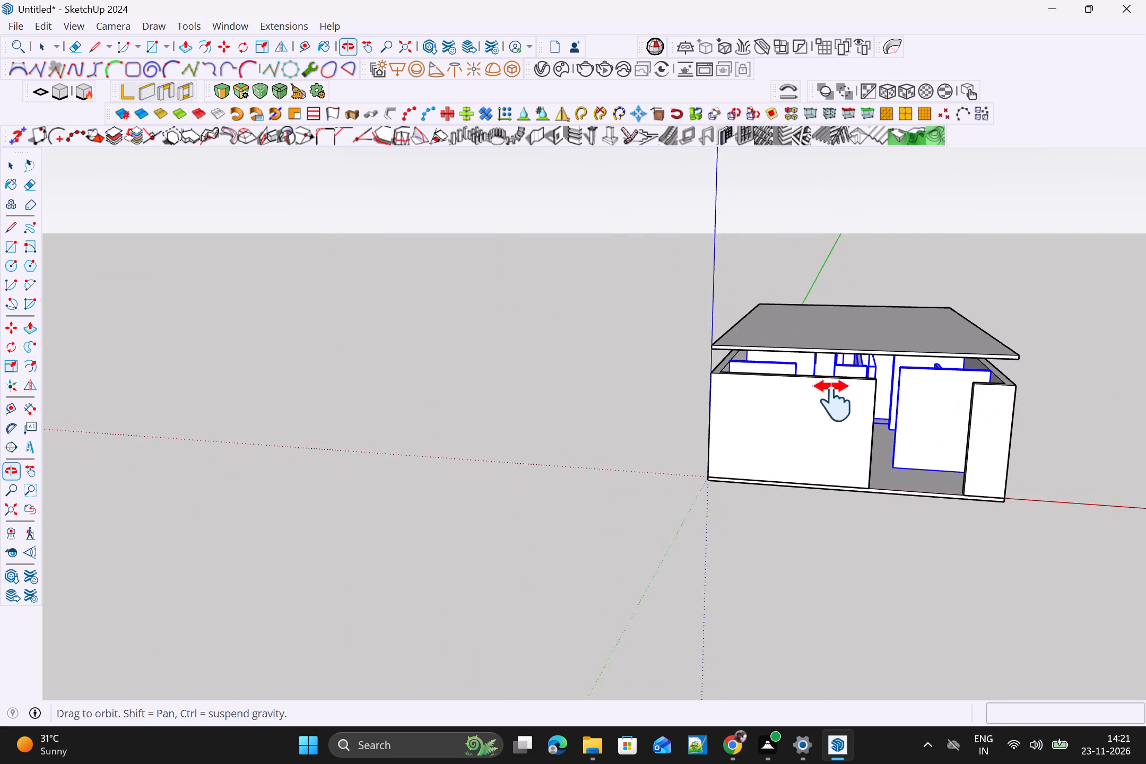
middle_click_drag(833, 401, 749, 401, "shift")
left_click(863, 429, "shift")
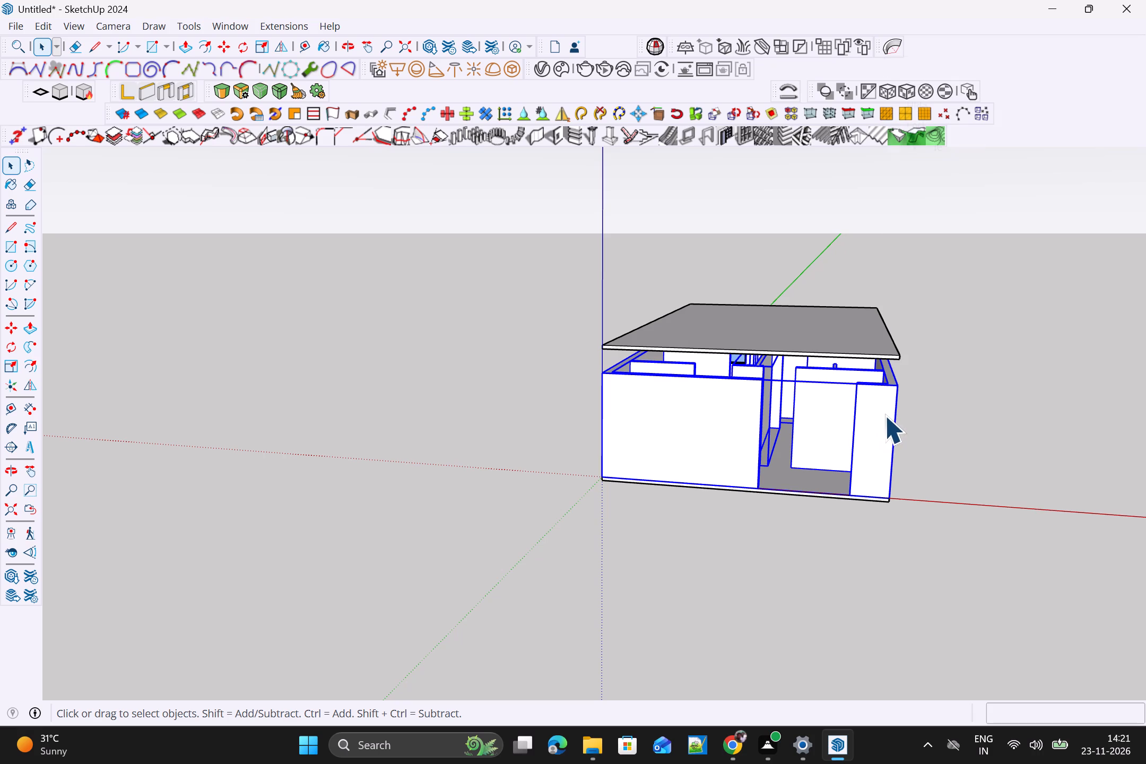
right_click(884, 415)
left_click(926, 224)
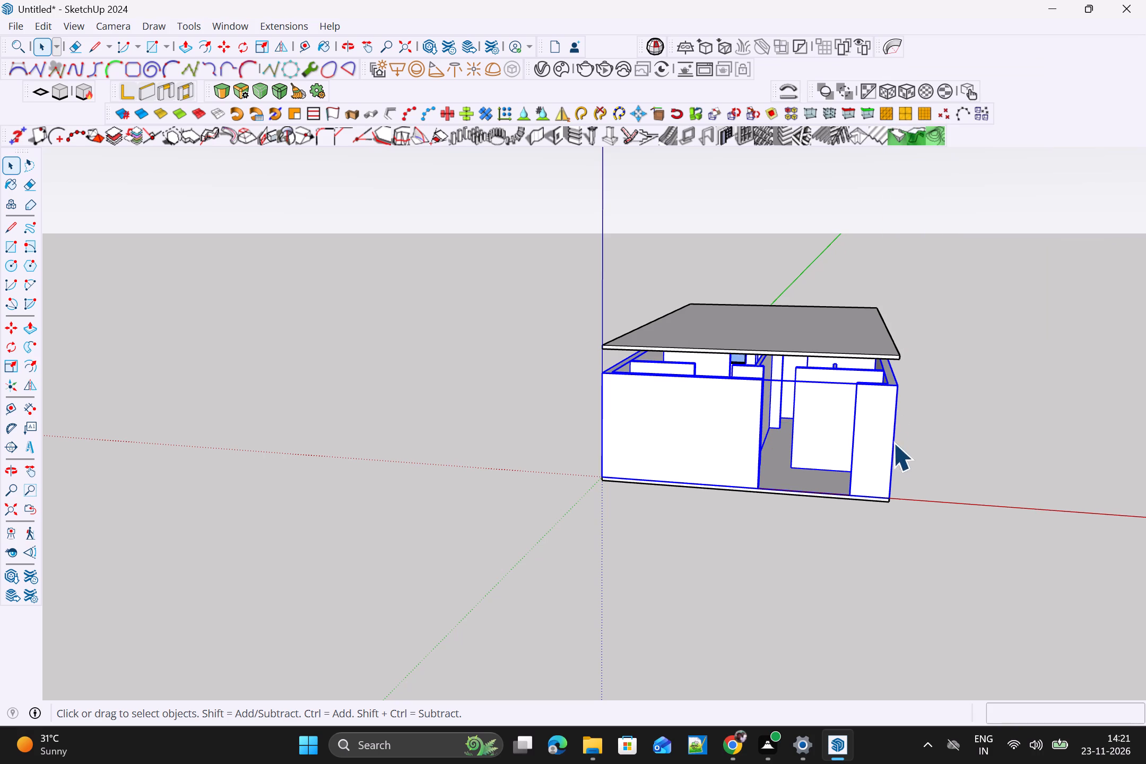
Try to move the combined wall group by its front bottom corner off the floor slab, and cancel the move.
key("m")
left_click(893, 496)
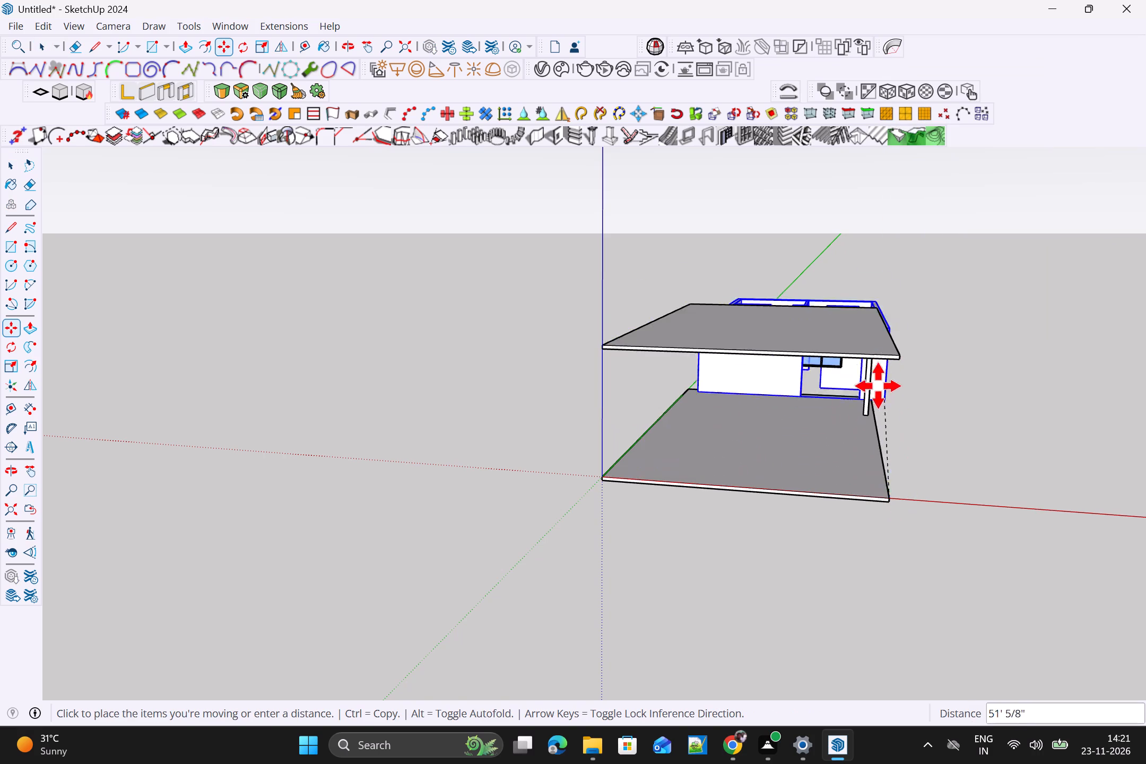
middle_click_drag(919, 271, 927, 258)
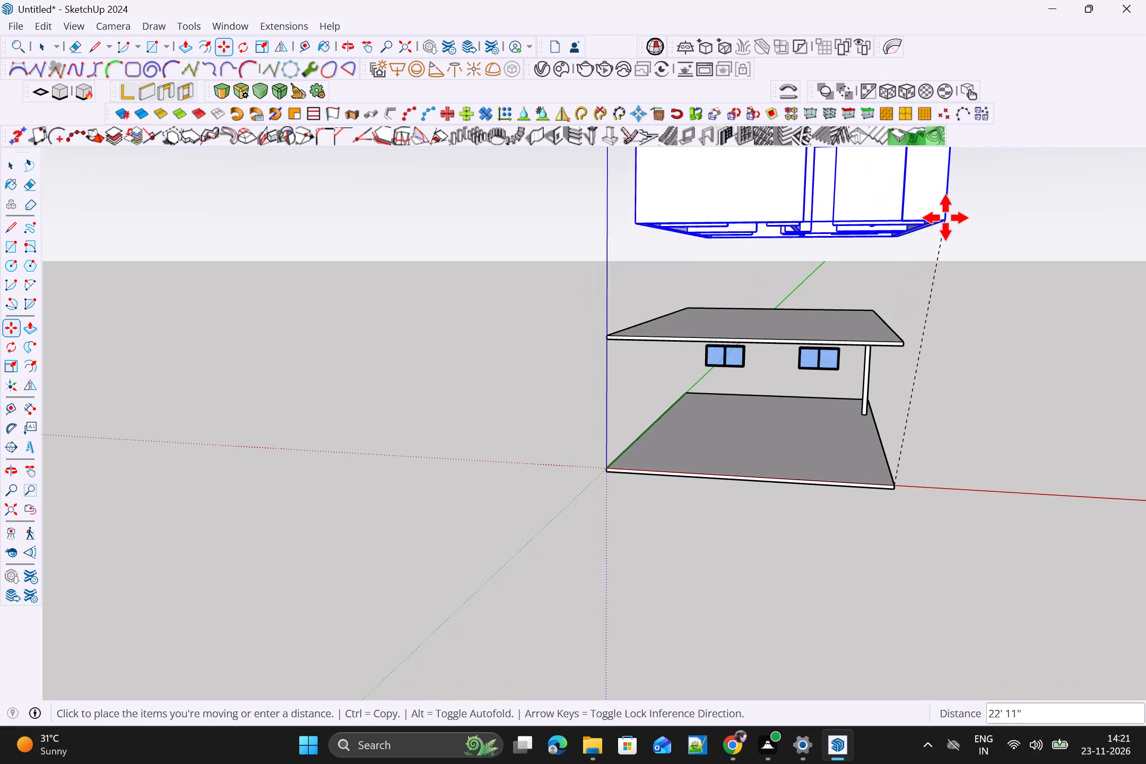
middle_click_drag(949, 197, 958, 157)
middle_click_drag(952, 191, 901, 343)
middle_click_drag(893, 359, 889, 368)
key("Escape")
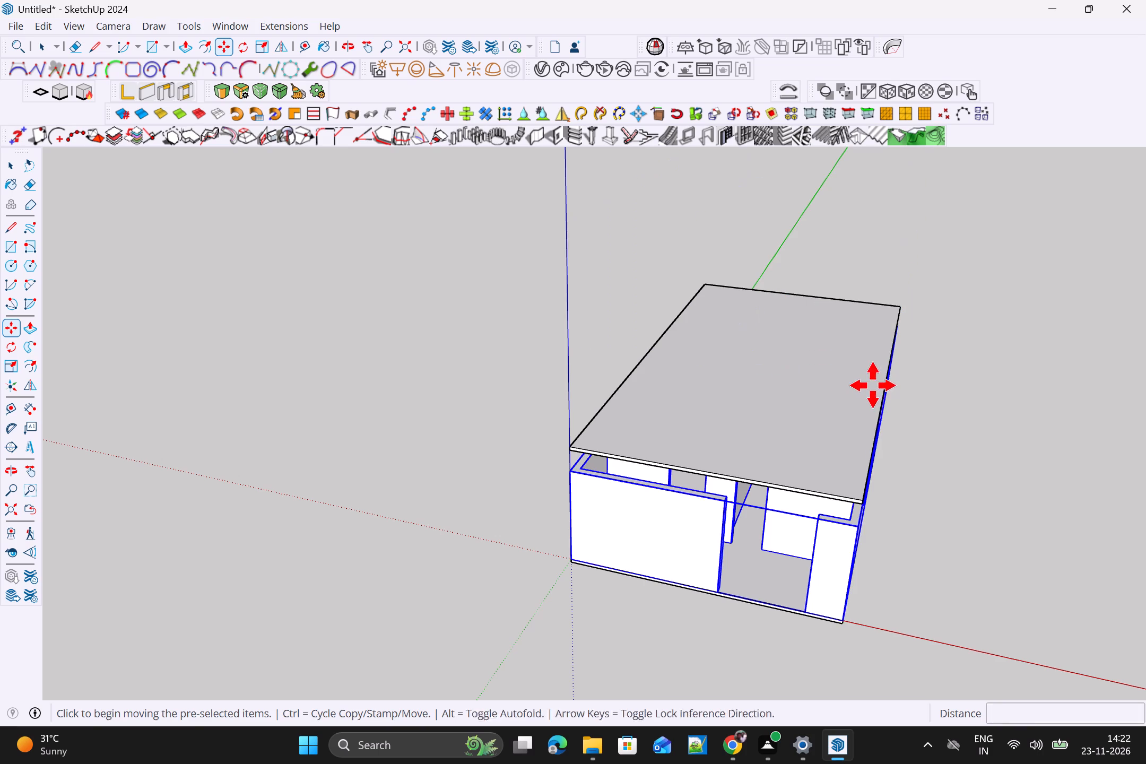
Add the two back wall windows to the selected wall group and group everything together.
middle_click_drag(1040, 449, 217, 380)
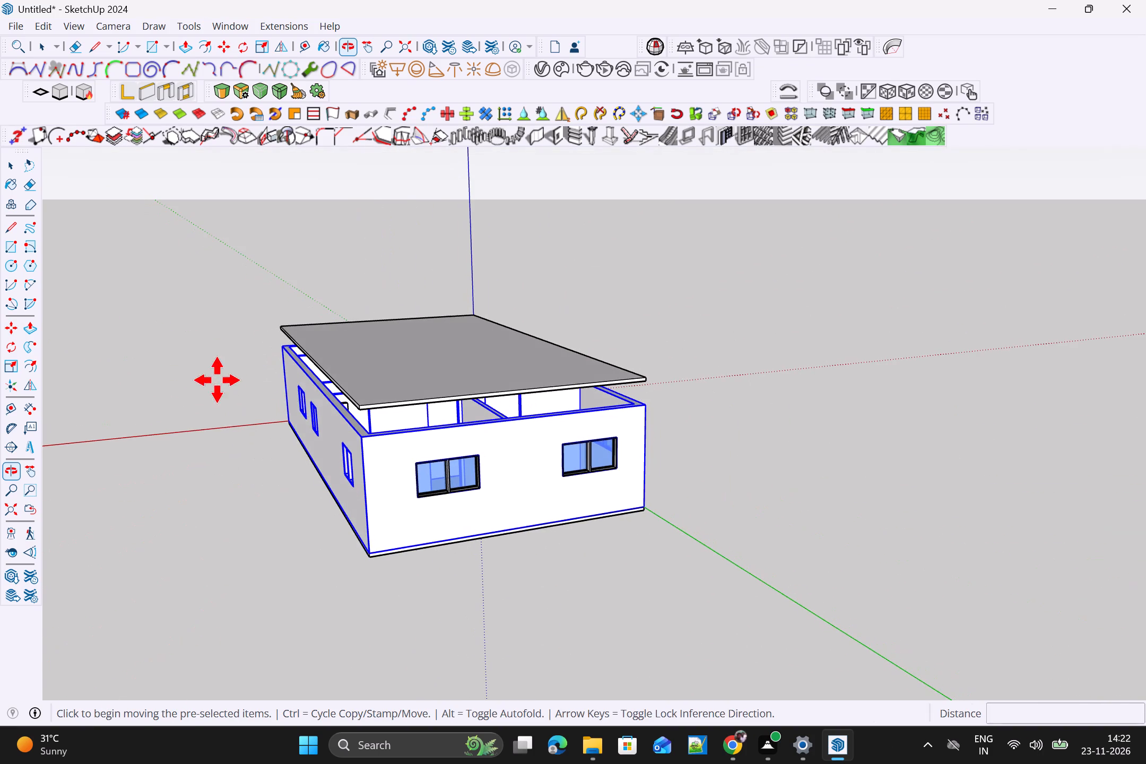
scroll(460, 438, "up", 4)
middle_click_drag(463, 471, 583, 494)
scroll(553, 488, "up", 1)
middle_click_drag(633, 497, 1022, 529)
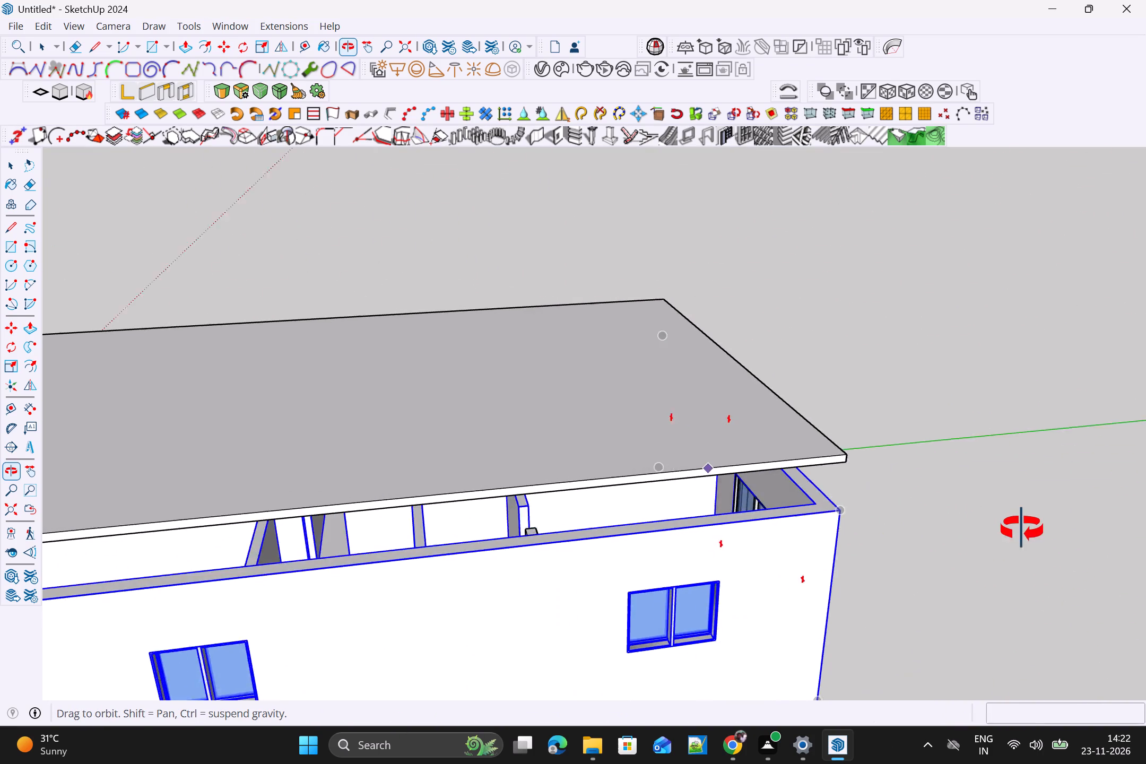
middle_click_drag(1022, 529, 1027, 527)
middle_click_drag(1030, 525, 974, 588)
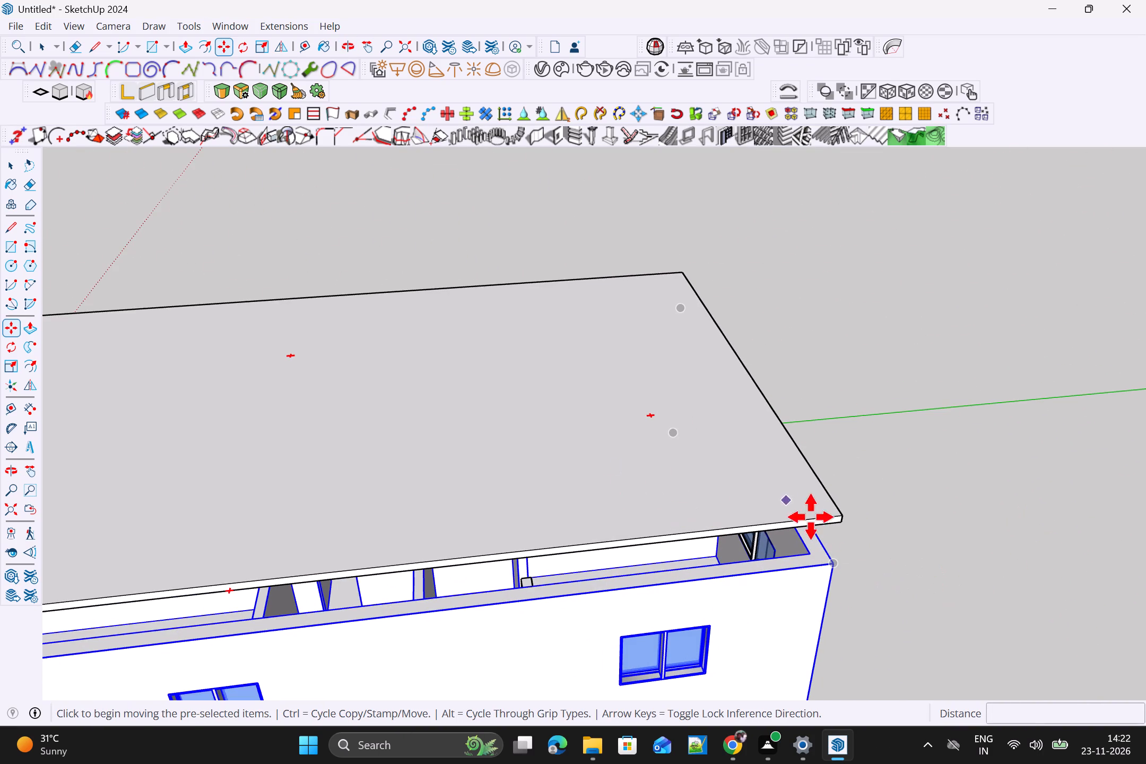
scroll(849, 532, "up", 3)
scroll(620, 450, "down", 6)
middle_click_drag(756, 549, 696, 510)
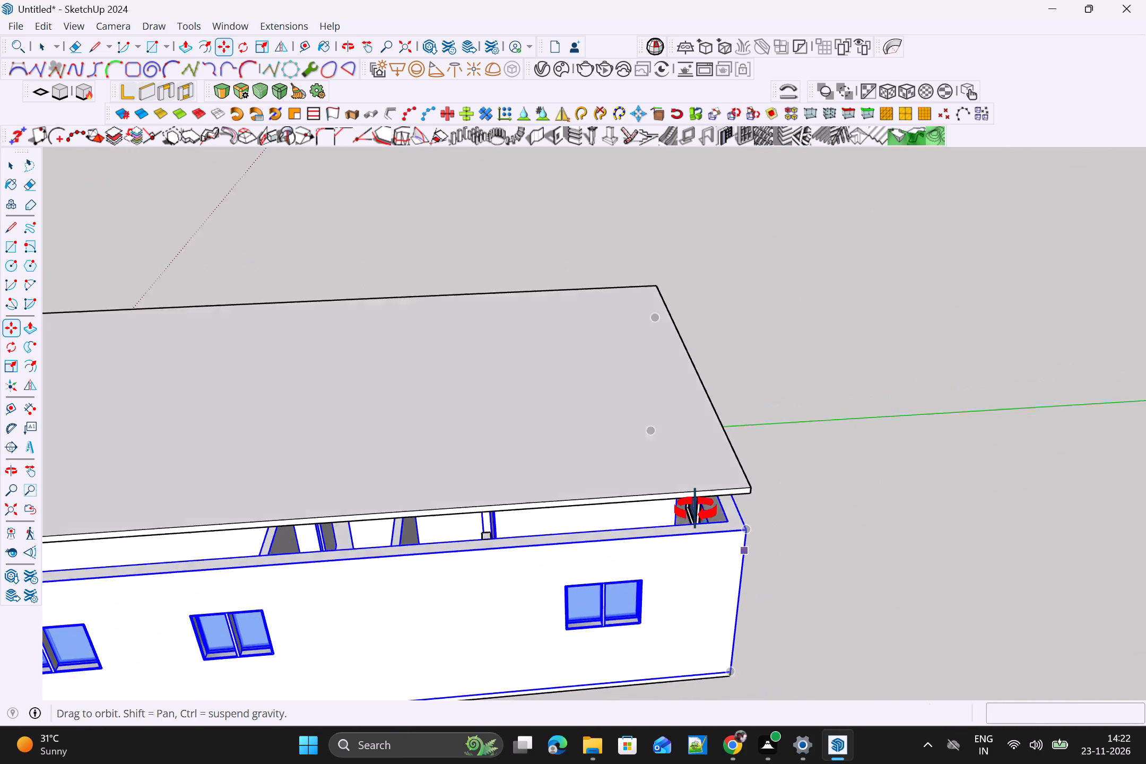
middle_click_drag(696, 510, 378, 480)
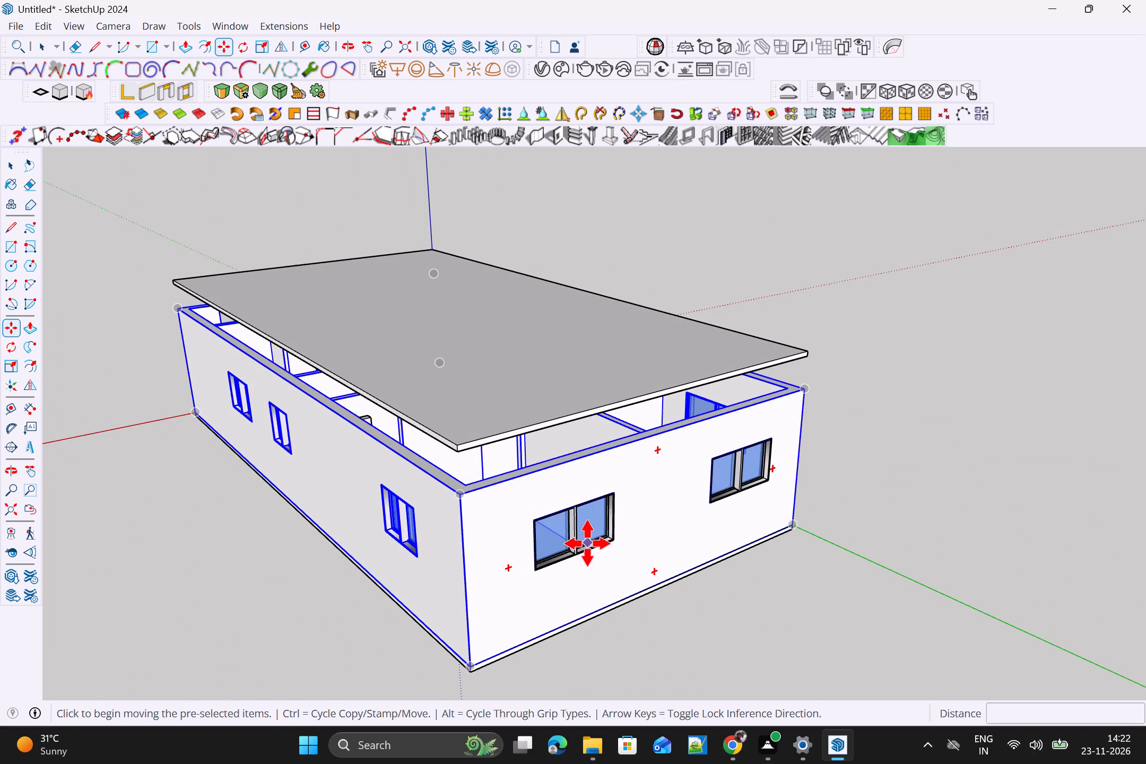
key("space")
left_click(579, 532, "shift")
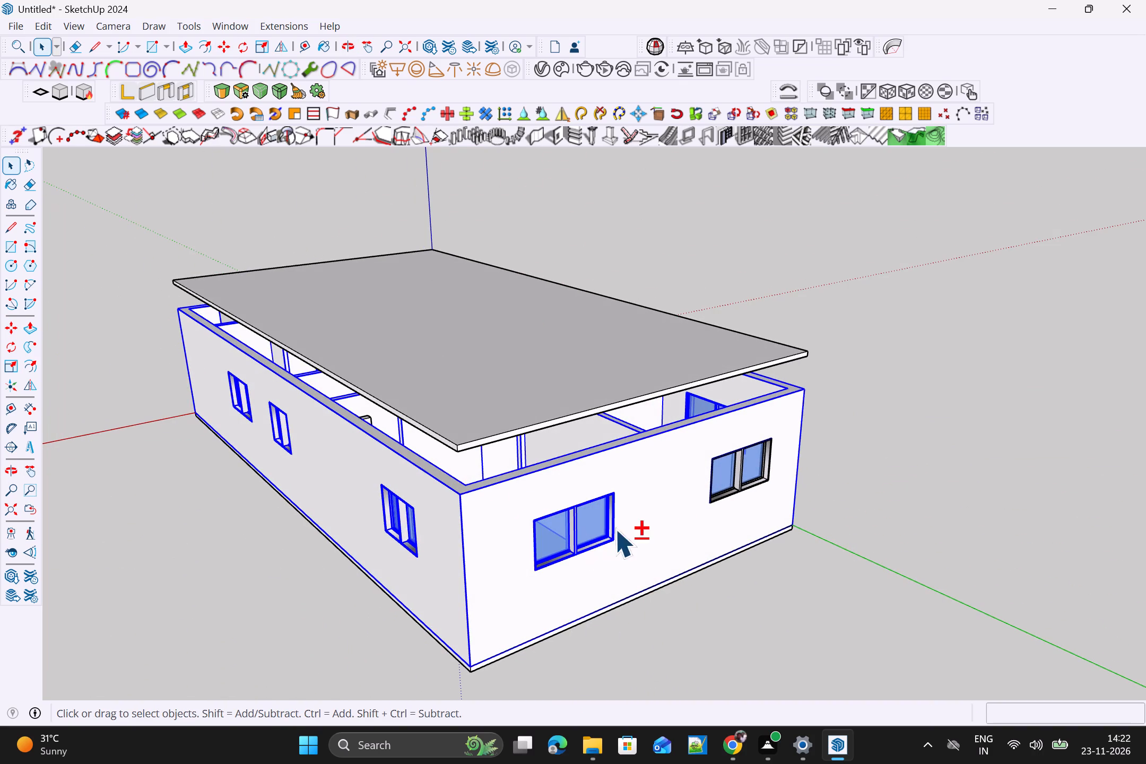
left_click(737, 477, "shift")
right_click(569, 476)
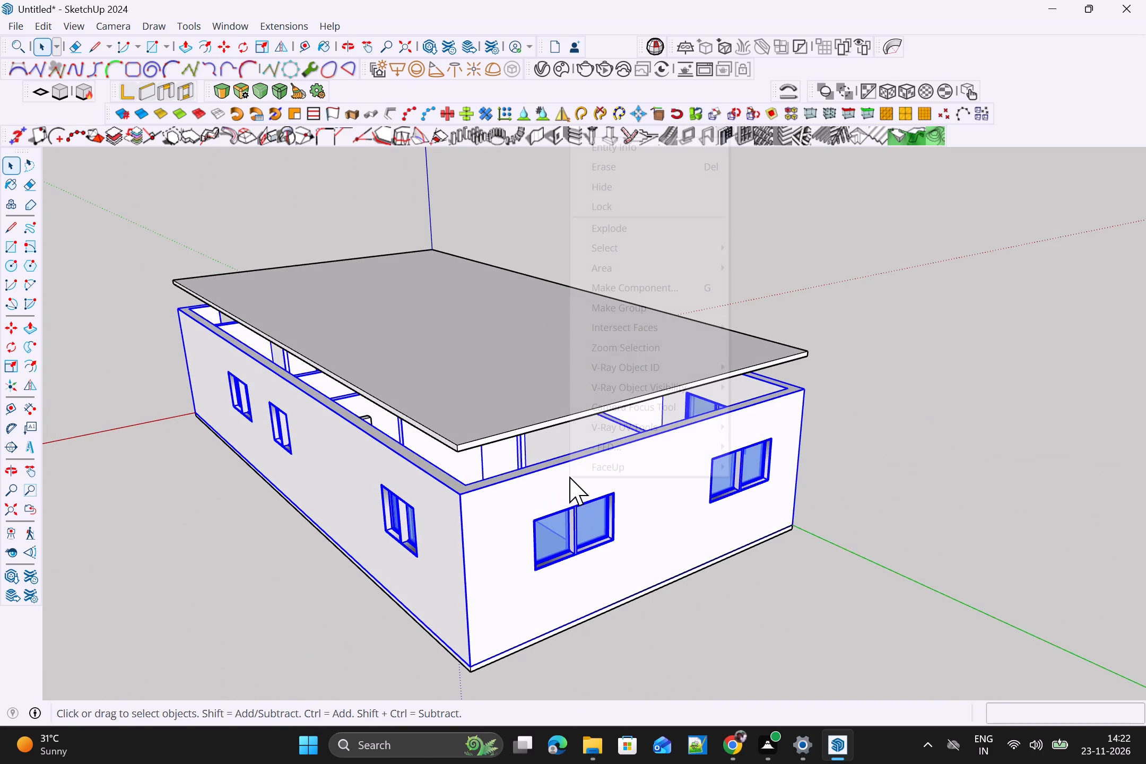
left_click(631, 309)
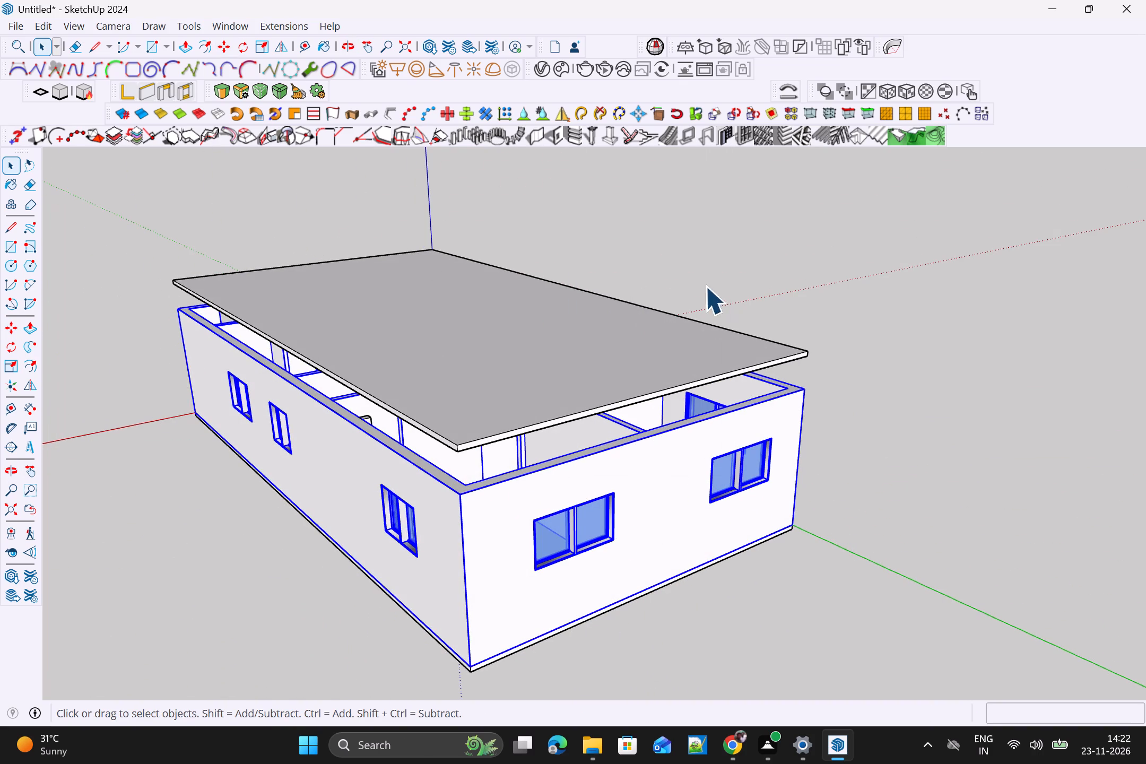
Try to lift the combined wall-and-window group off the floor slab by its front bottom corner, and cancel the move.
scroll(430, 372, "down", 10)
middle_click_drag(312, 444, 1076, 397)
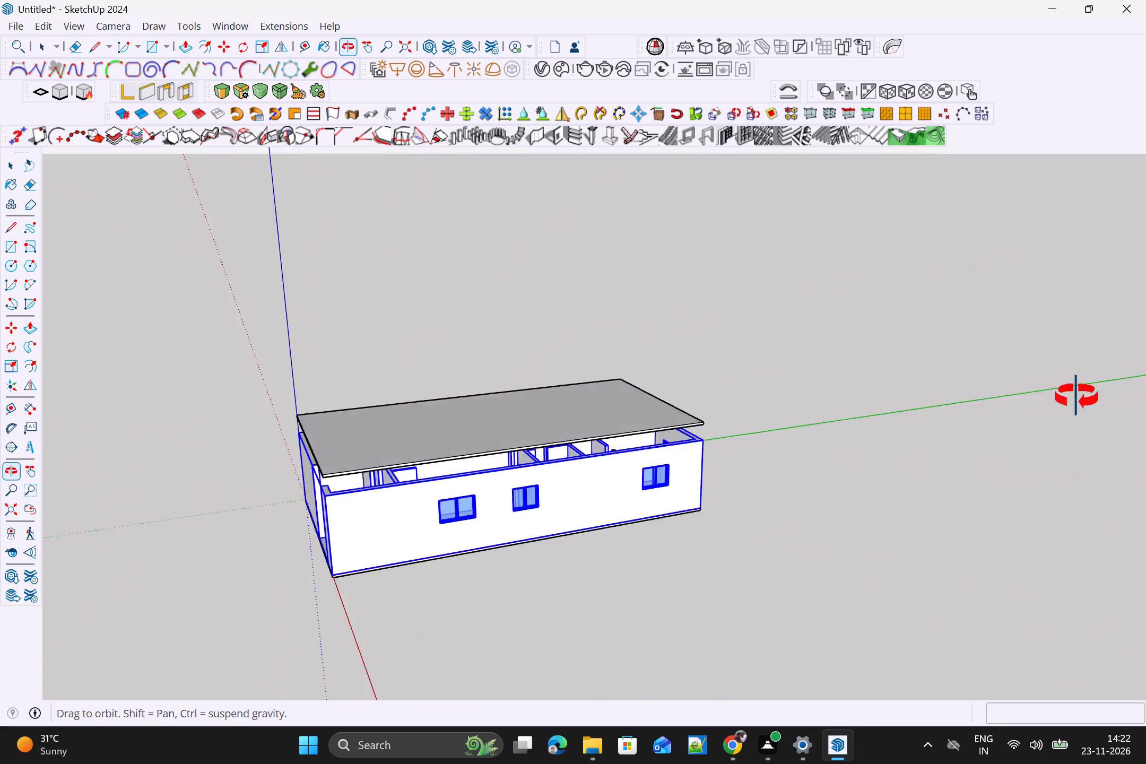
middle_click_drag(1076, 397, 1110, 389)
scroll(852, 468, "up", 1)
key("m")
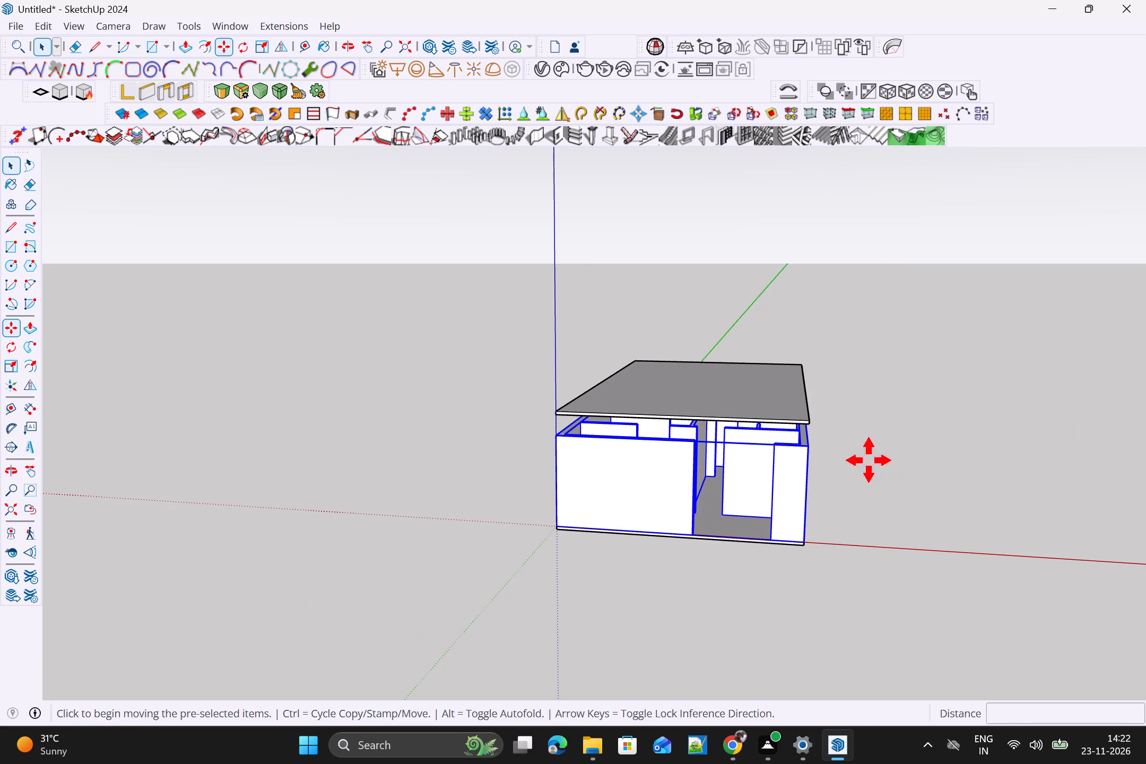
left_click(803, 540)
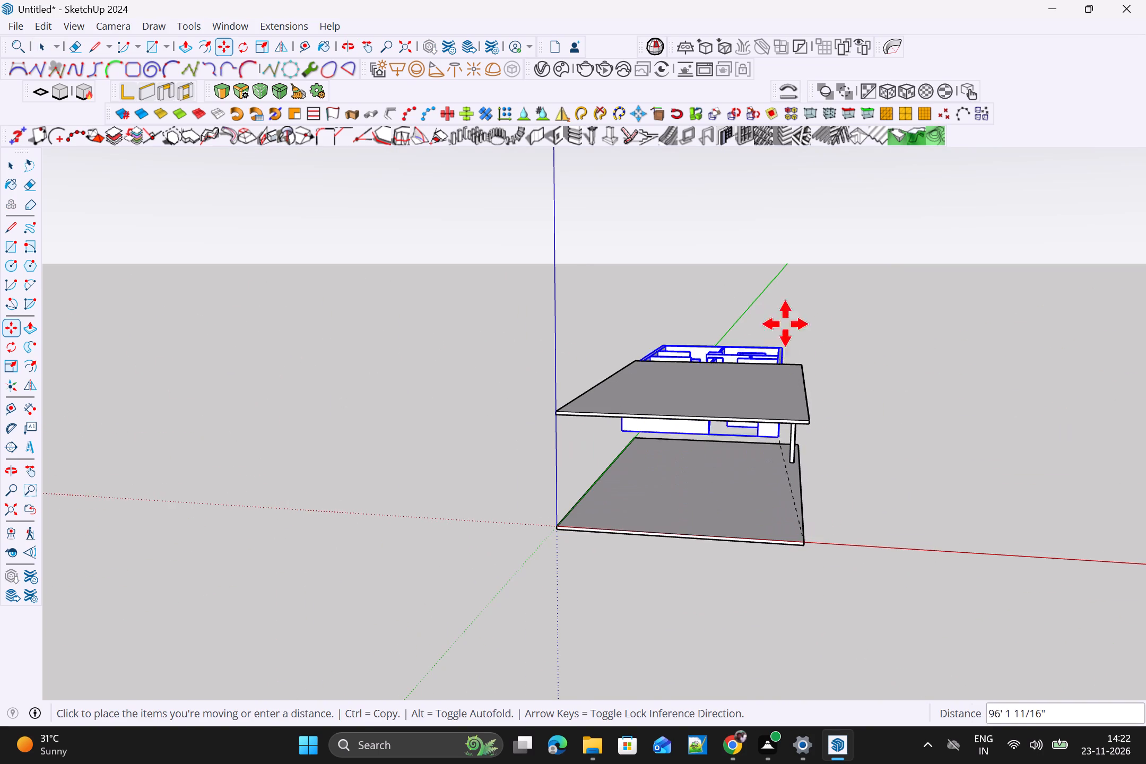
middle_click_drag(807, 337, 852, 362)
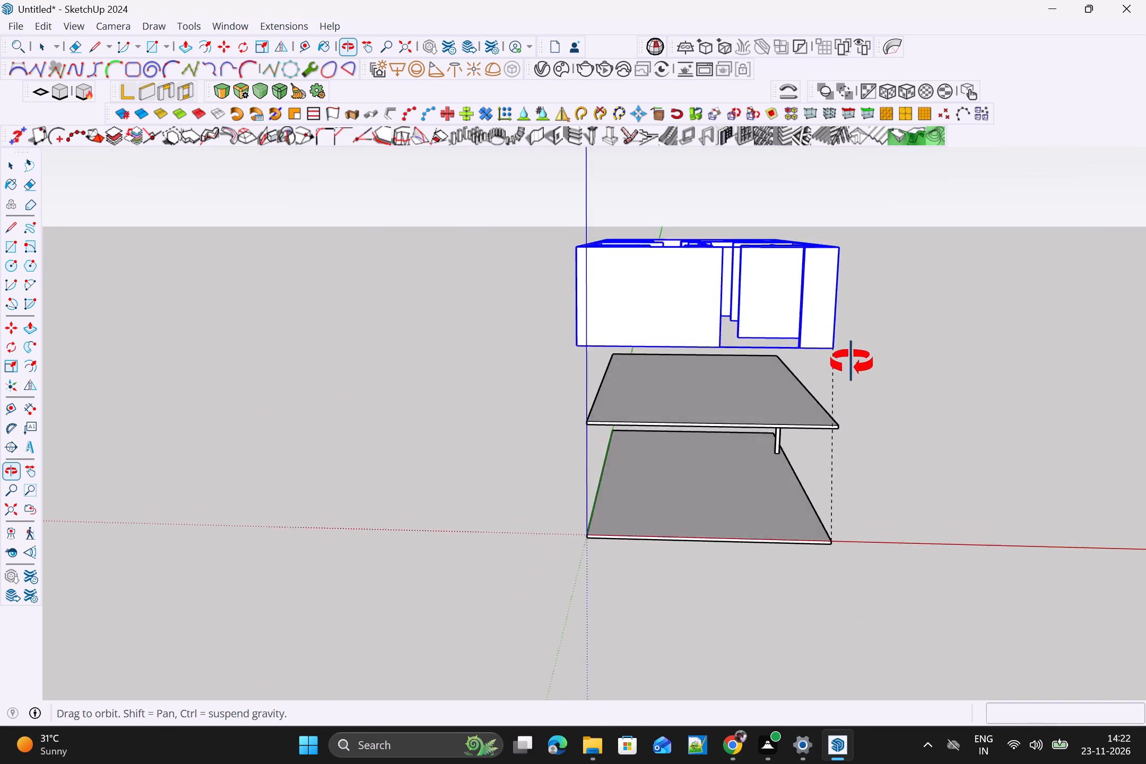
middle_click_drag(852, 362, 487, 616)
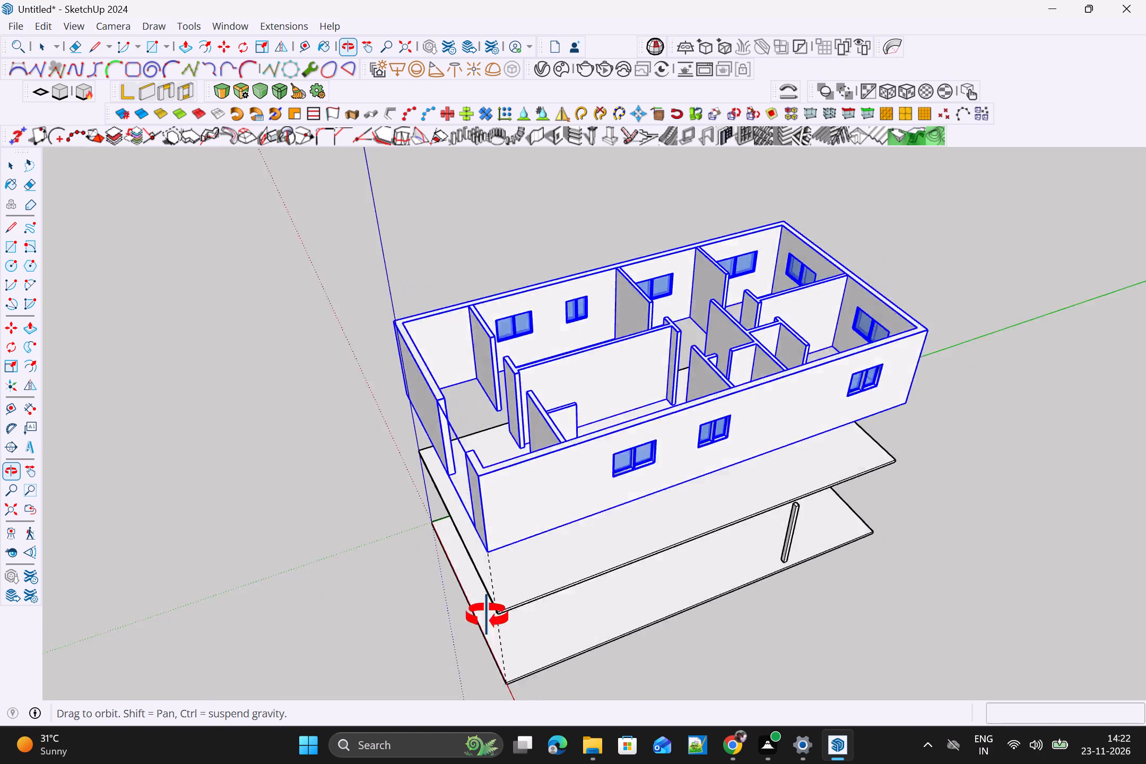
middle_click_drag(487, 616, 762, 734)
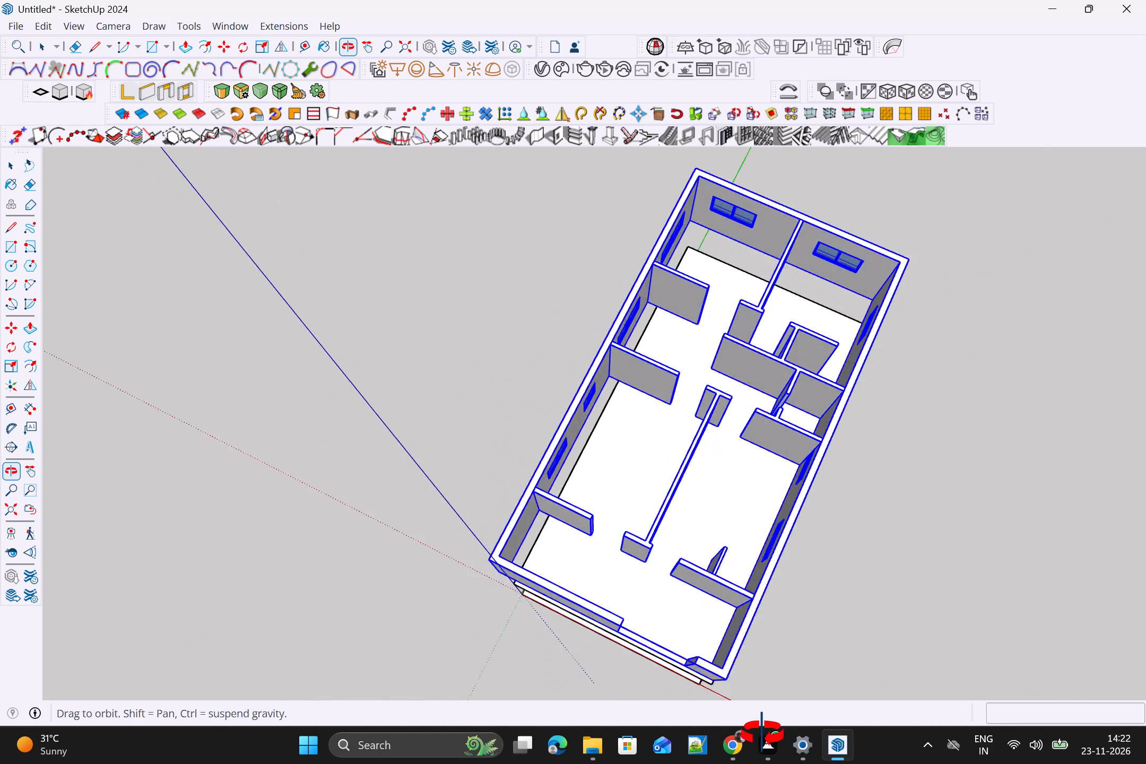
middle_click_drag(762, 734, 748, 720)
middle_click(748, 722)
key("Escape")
Hide the roof slab.
scroll(735, 674, "up", 1)
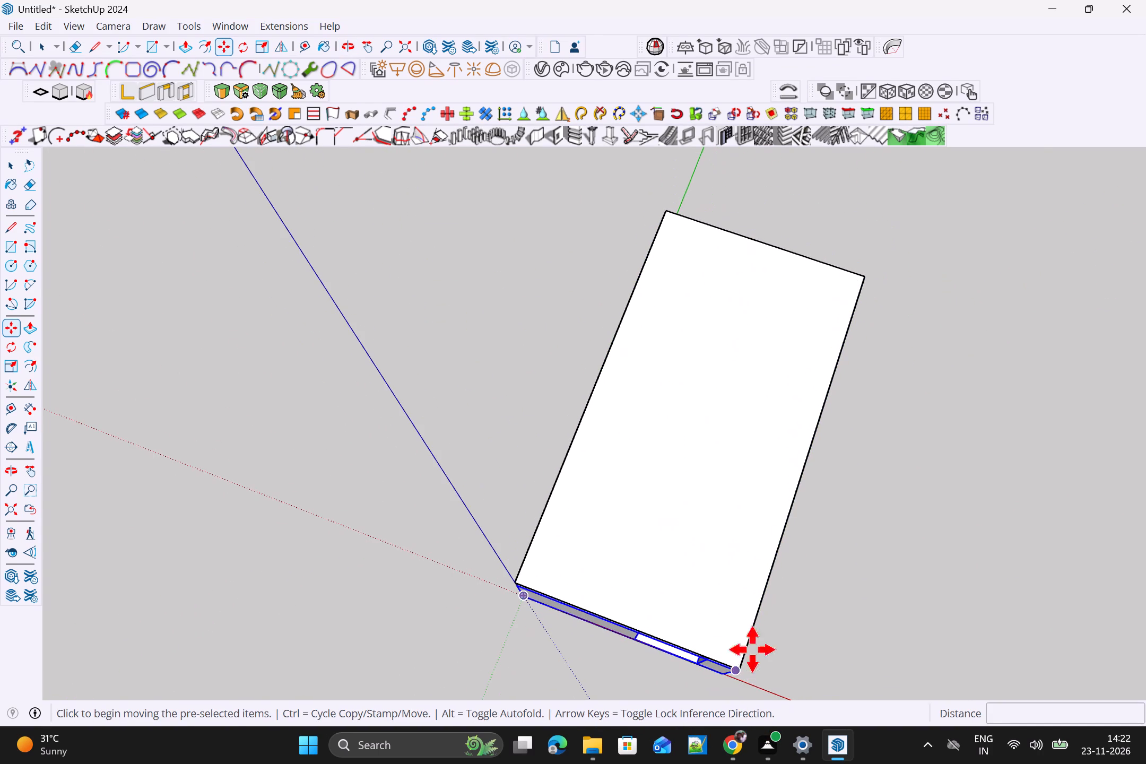
key("space")
left_click(730, 550)
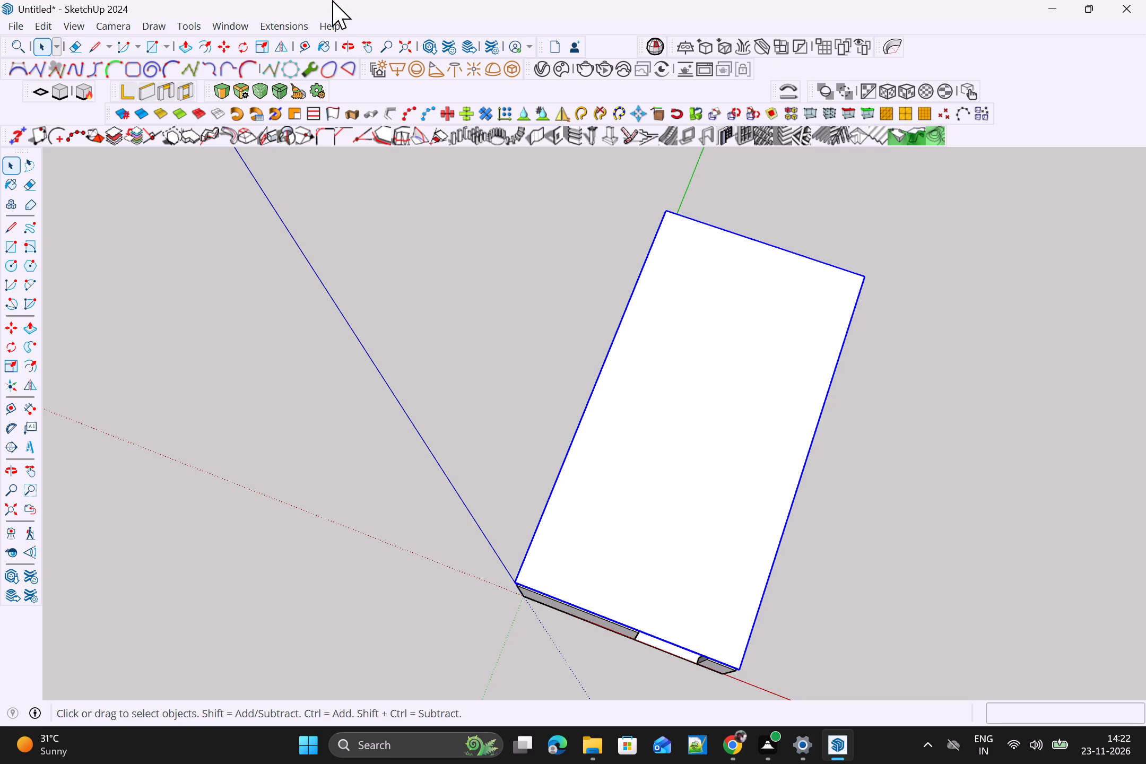
scroll(646, 405, "down", 3)
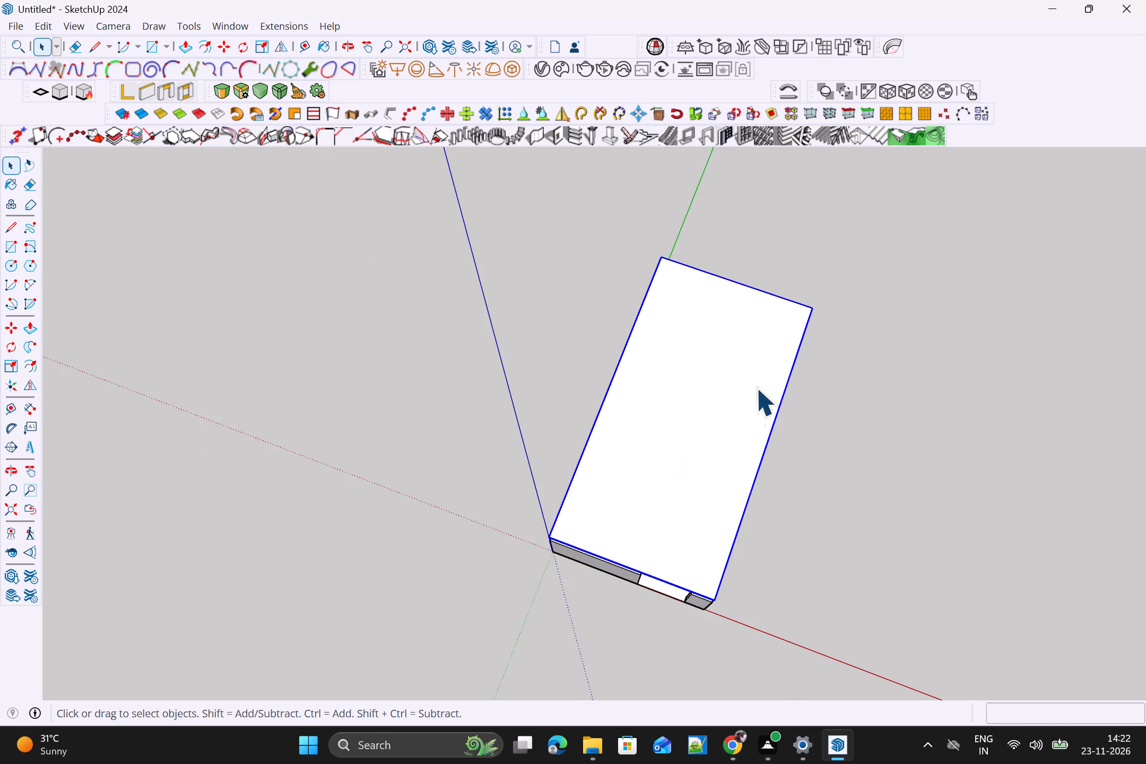
scroll(633, 372, "down", 4)
middle_click_drag(832, 247, 834, 240)
scroll(701, 415, "up", 4)
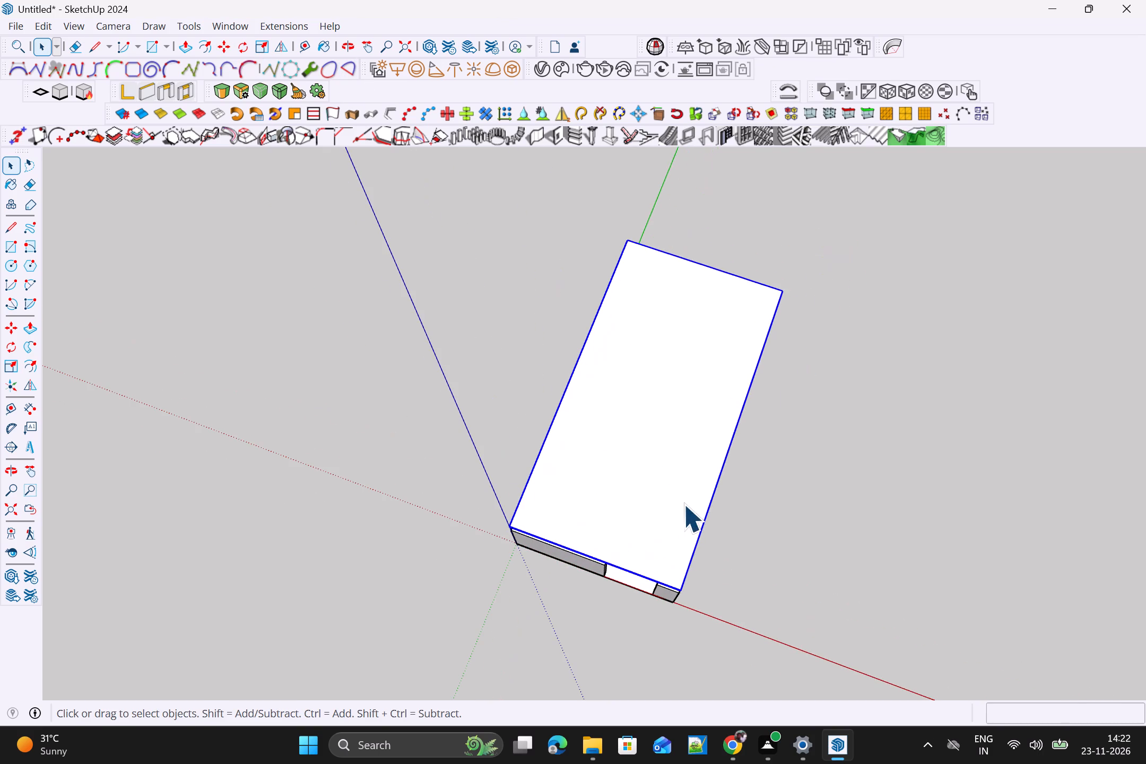
right_click(662, 497)
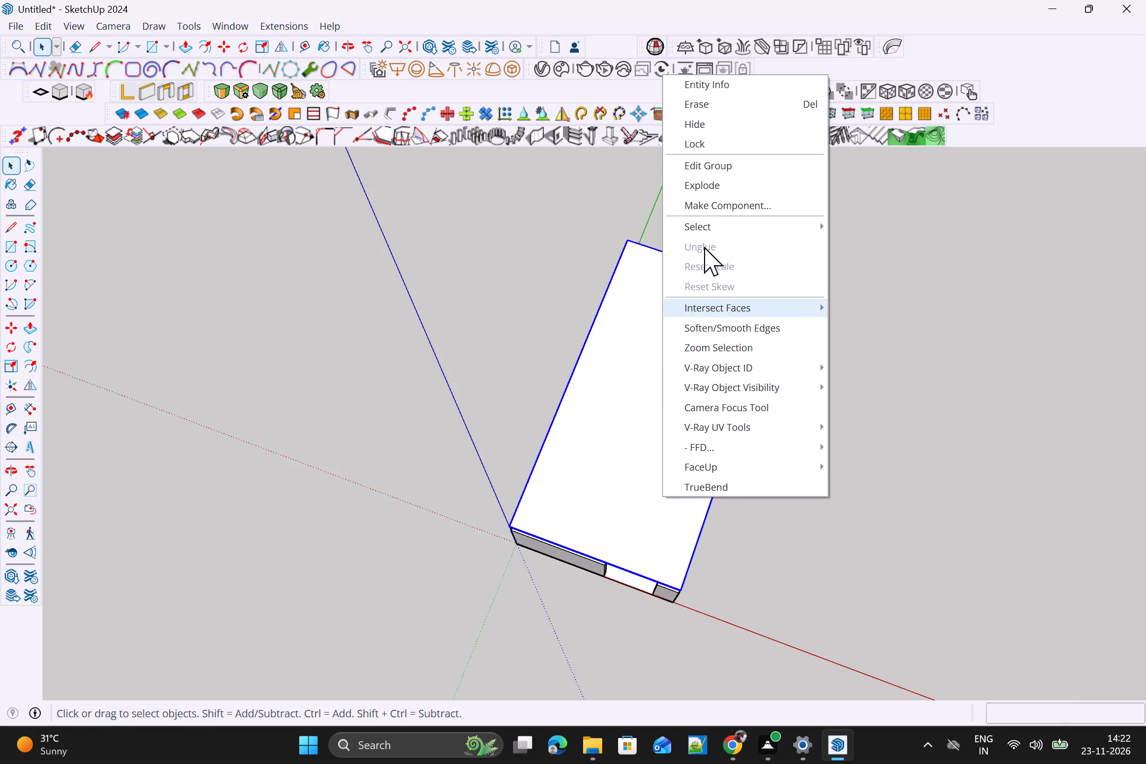
left_click(708, 123)
Group the short loose wall piece beside the long side wall, near the back room, with the main wall-and-window group.
scroll(735, 558, "up", 1)
scroll(735, 365, "up", 4)
left_click(742, 366)
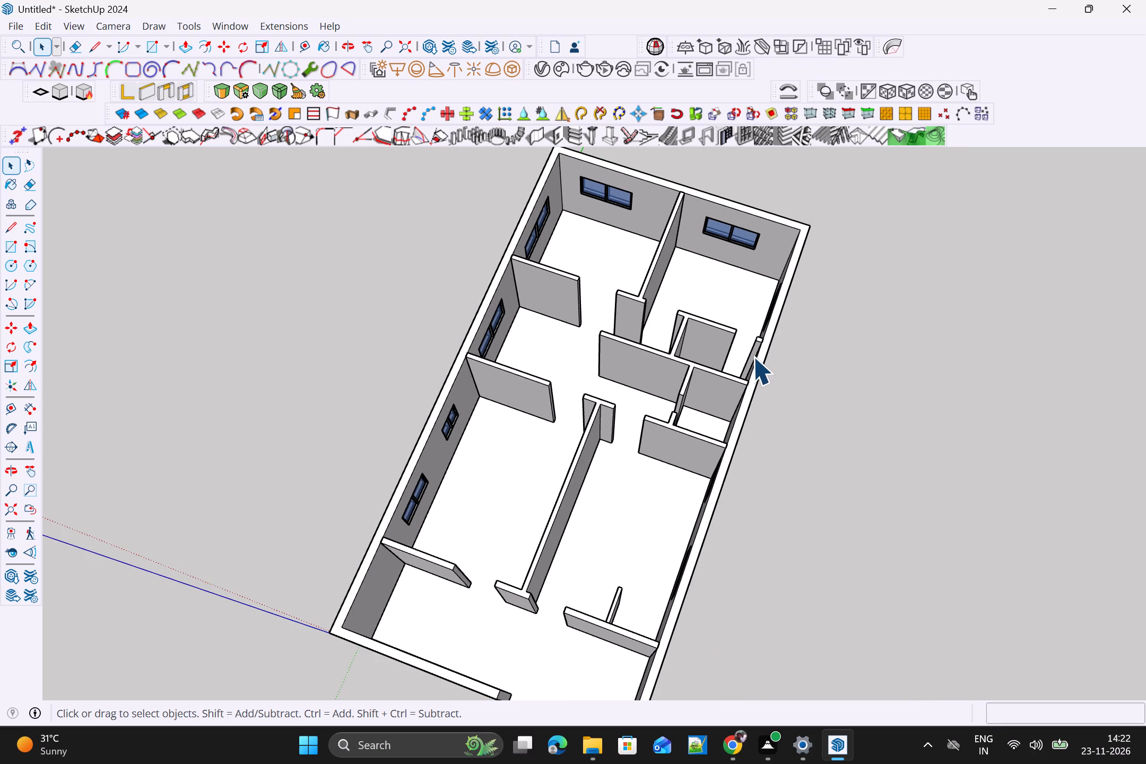
left_click(753, 354)
left_click(750, 369)
left_click(744, 381)
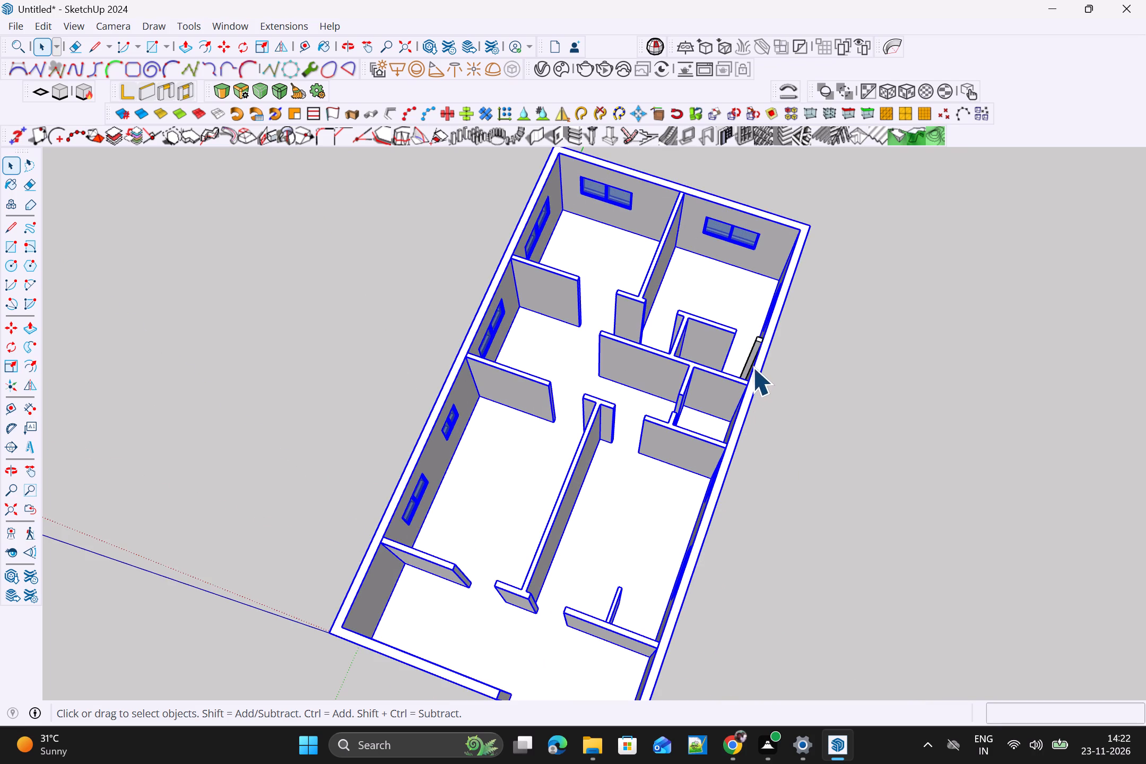
left_click(756, 345, "shift")
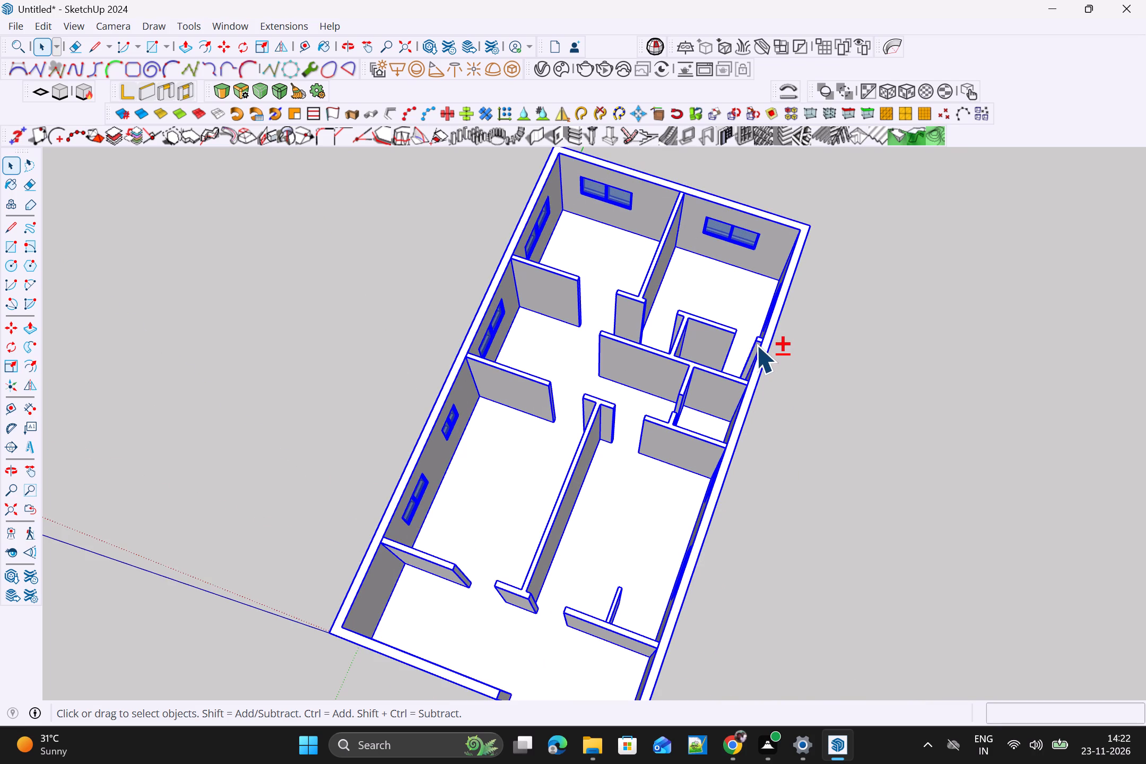
right_click(749, 360)
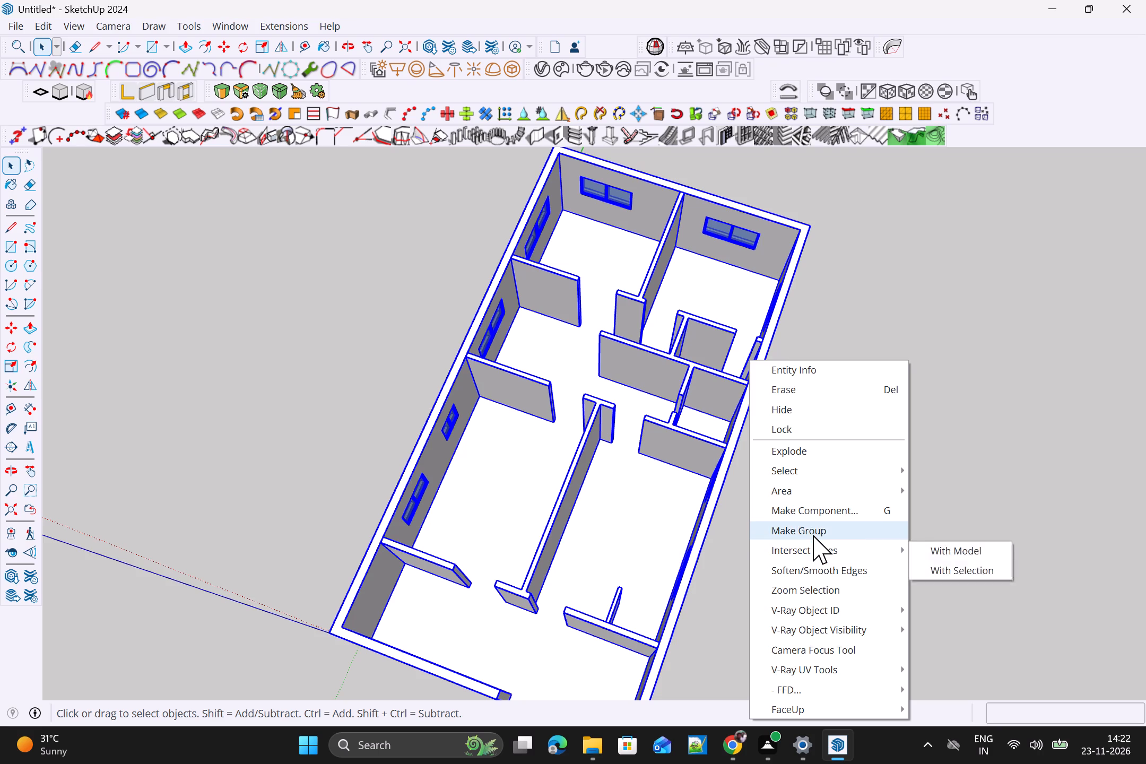
left_click(813, 535)
scroll(758, 563, "down", 5)
left_click(841, 442)
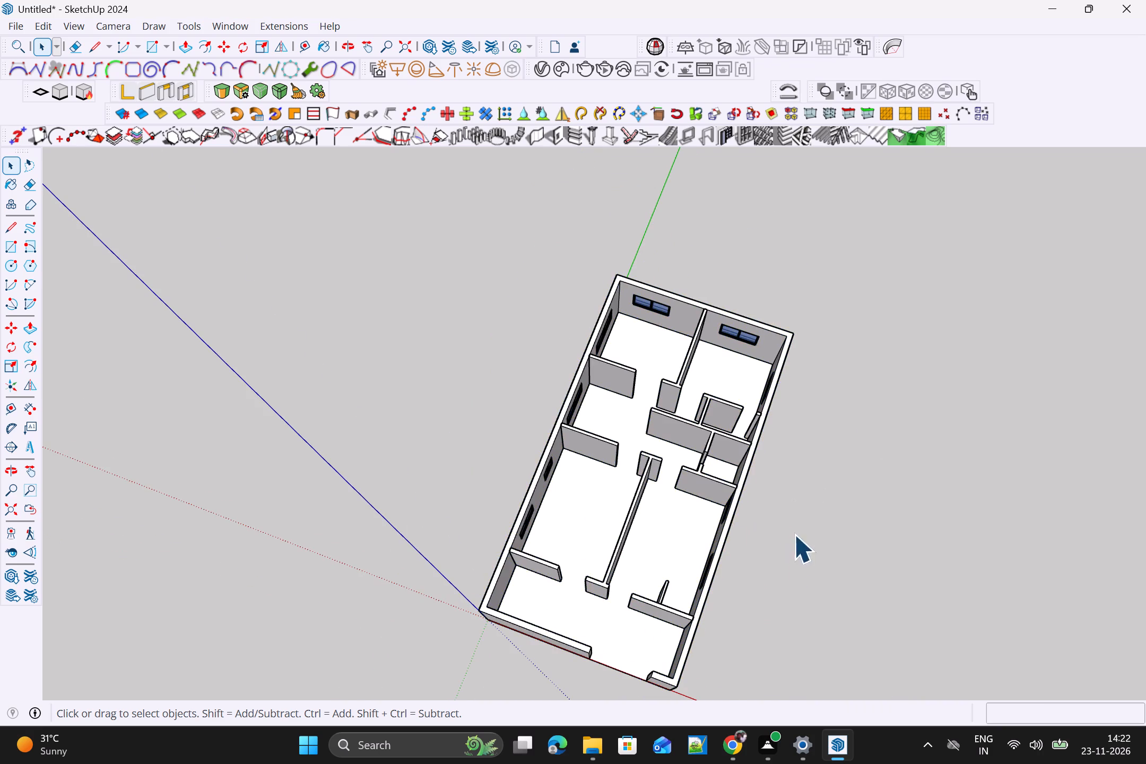
Examine the interior walls and windows from above with the roof slab hidden.
scroll(791, 550, "down", 6)
scroll(859, 518, "up", 1)
middle_click_drag(904, 428, 952, 327)
scroll(916, 344, "down", 1)
scroll(776, 548, "up", 5)
scroll(756, 594, "up", 1)
middle_click_drag(846, 456, 887, 363)
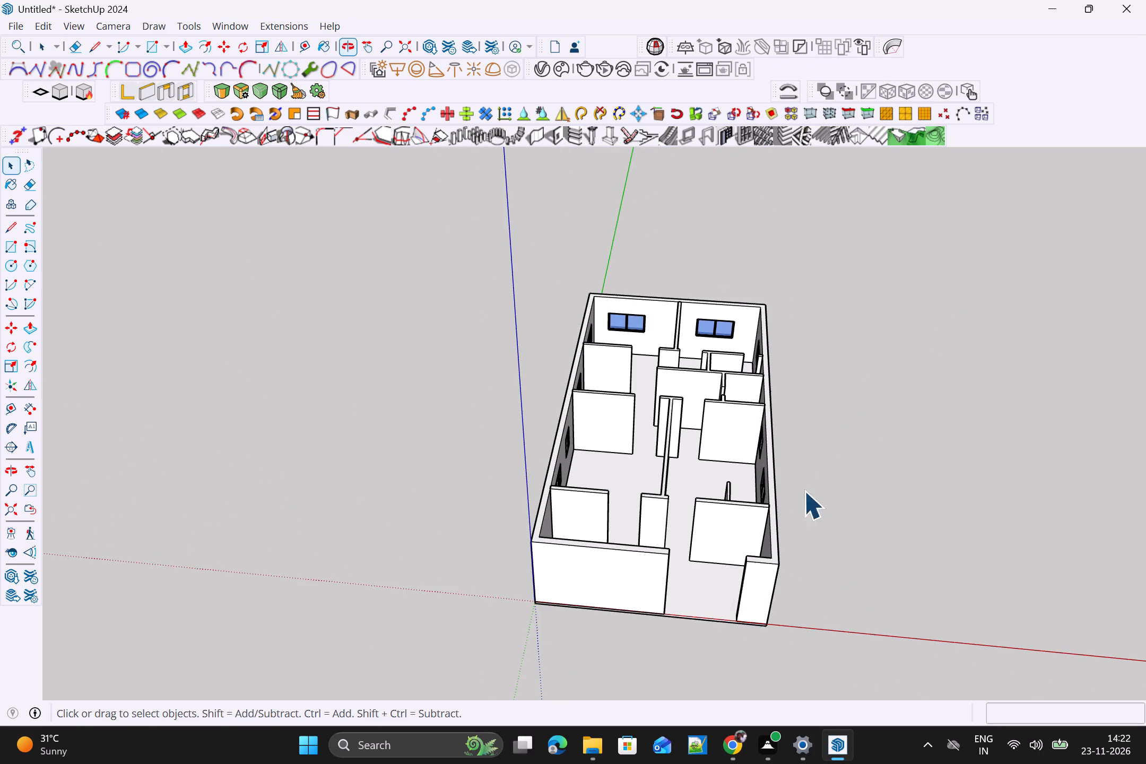
scroll(812, 496, "up", 1)
scroll(698, 427, "down", 4)
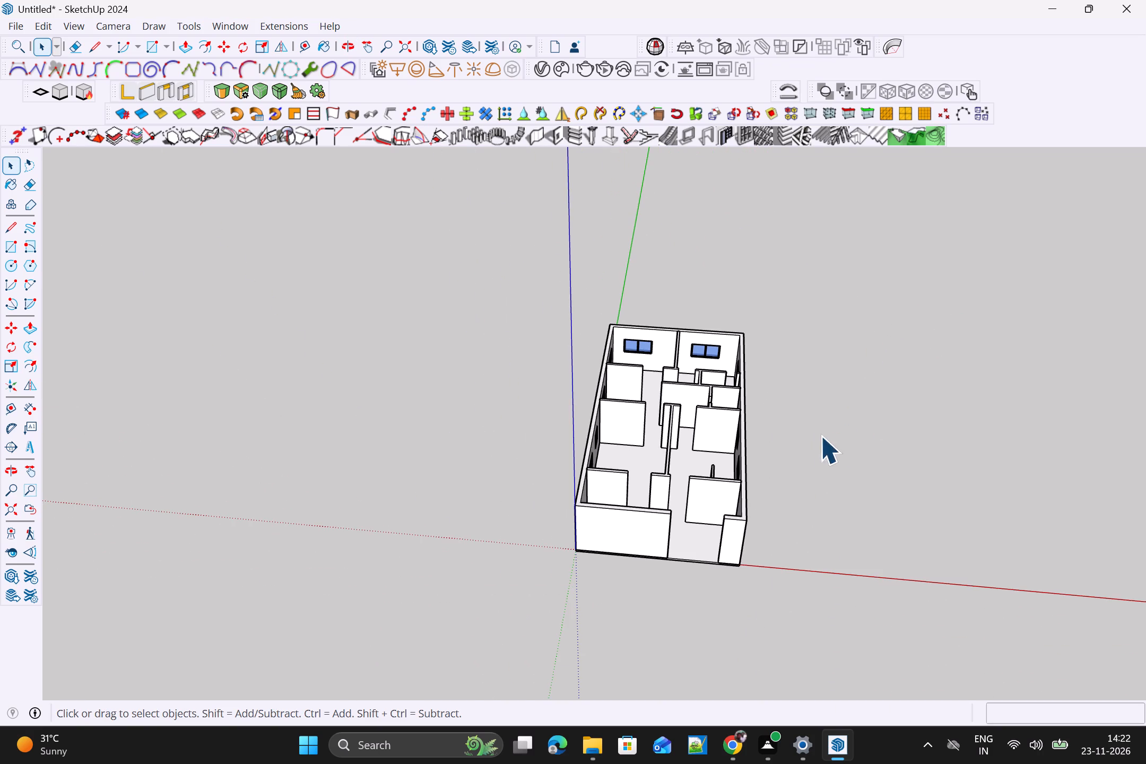
scroll(733, 421, "up", 10)
scroll(688, 376, "up", 10)
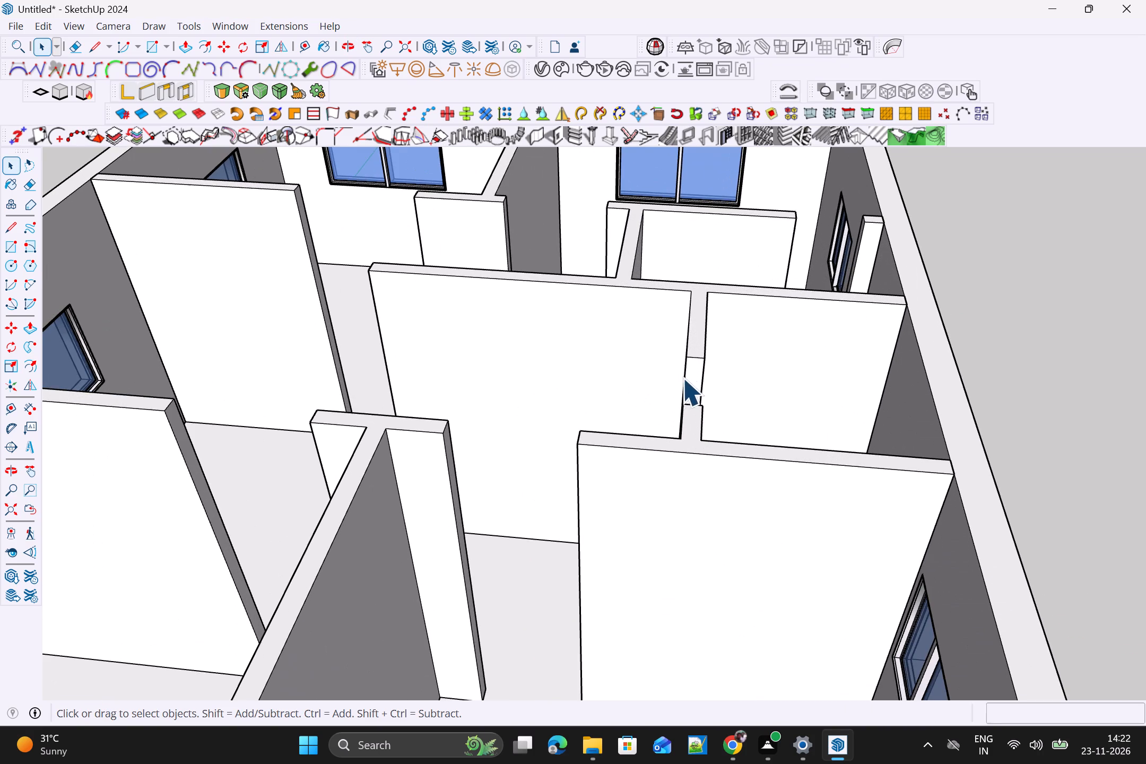
scroll(791, 431, "down", 18)
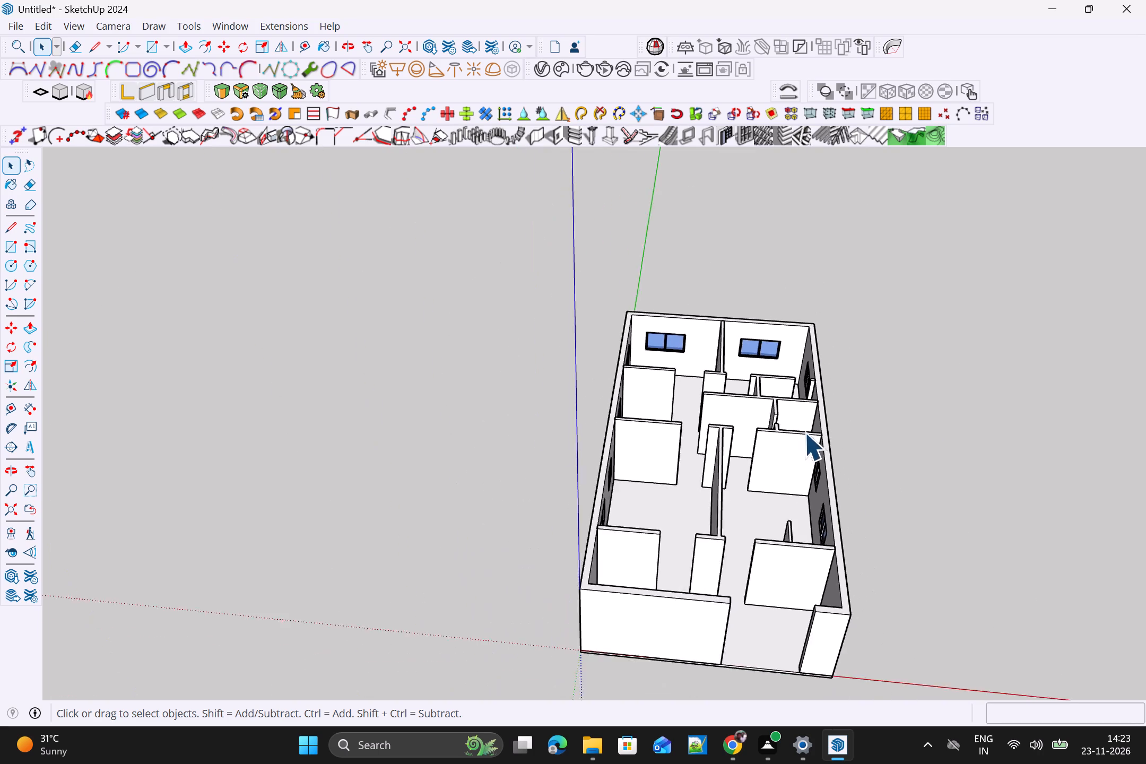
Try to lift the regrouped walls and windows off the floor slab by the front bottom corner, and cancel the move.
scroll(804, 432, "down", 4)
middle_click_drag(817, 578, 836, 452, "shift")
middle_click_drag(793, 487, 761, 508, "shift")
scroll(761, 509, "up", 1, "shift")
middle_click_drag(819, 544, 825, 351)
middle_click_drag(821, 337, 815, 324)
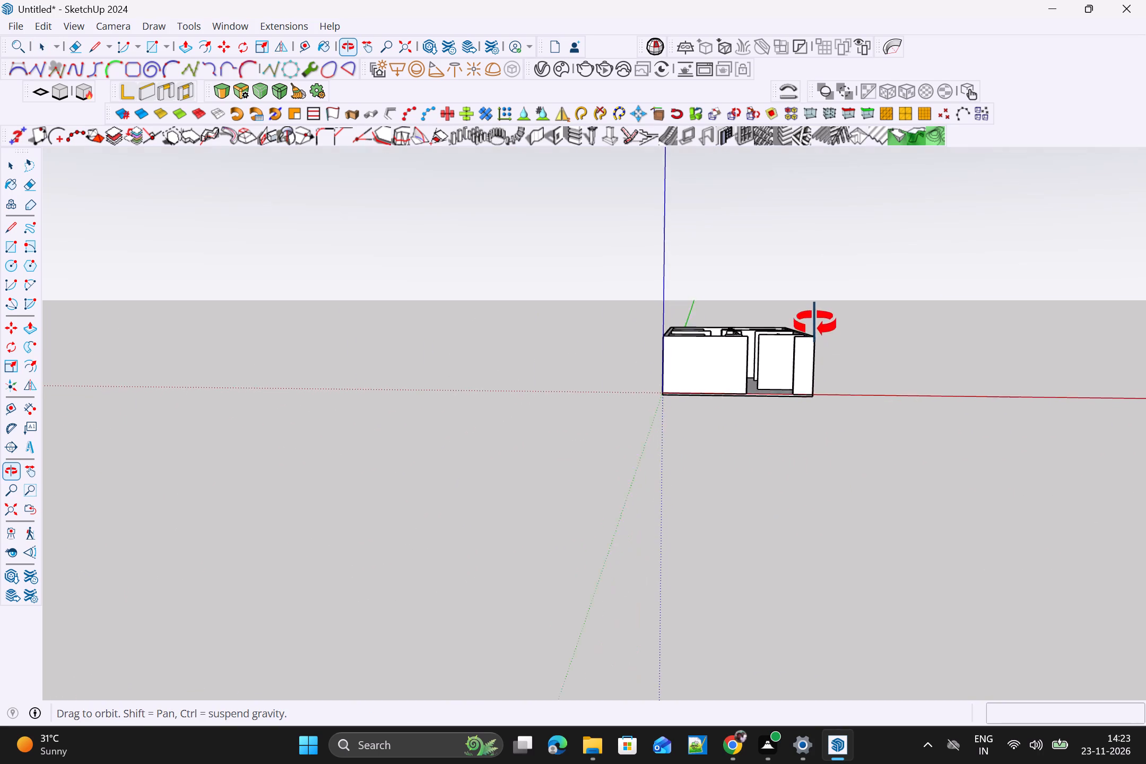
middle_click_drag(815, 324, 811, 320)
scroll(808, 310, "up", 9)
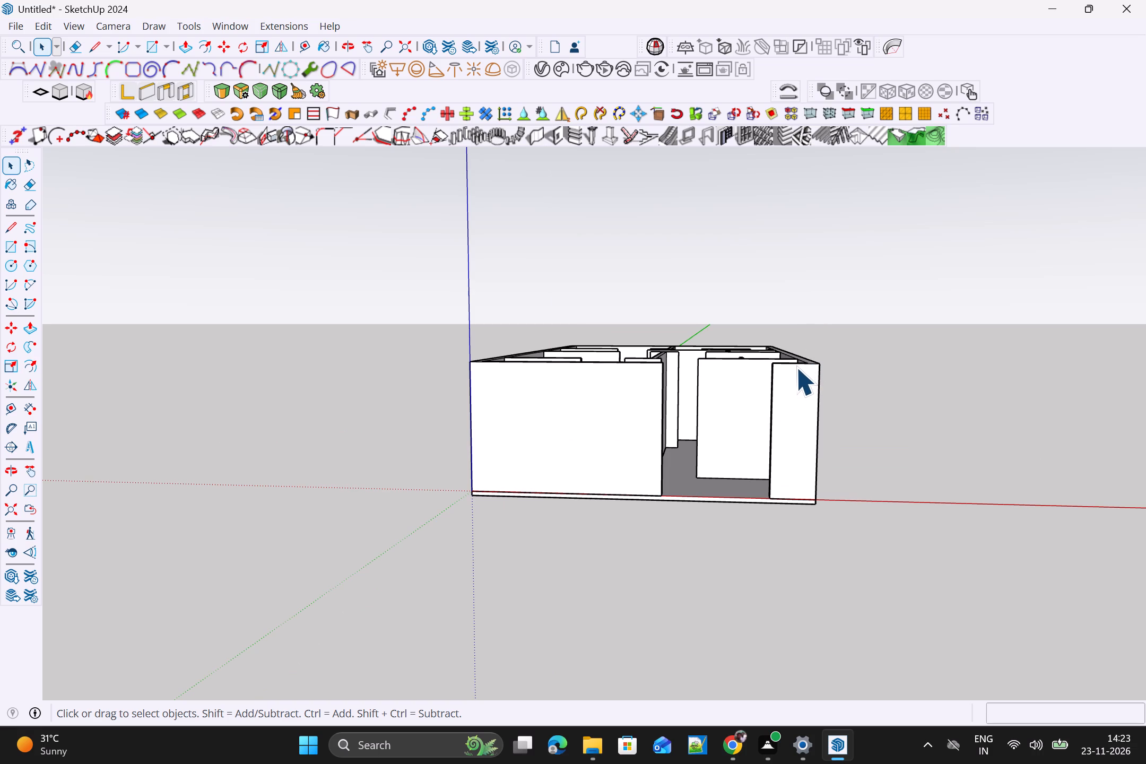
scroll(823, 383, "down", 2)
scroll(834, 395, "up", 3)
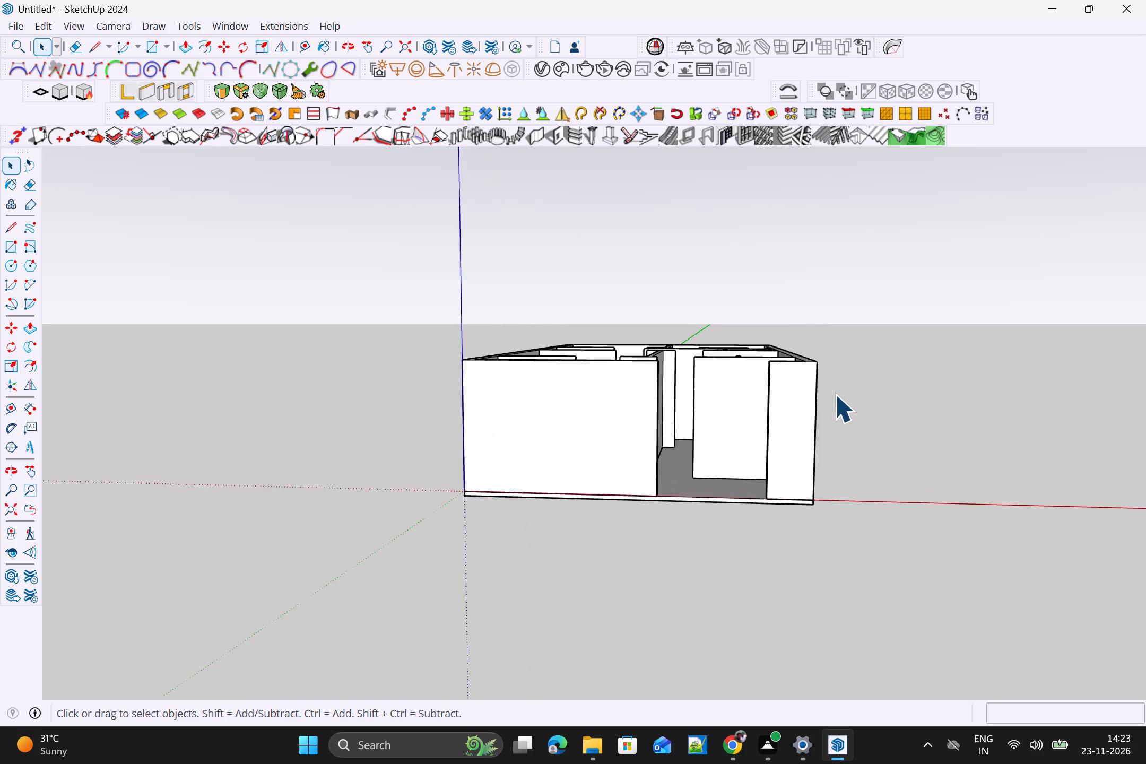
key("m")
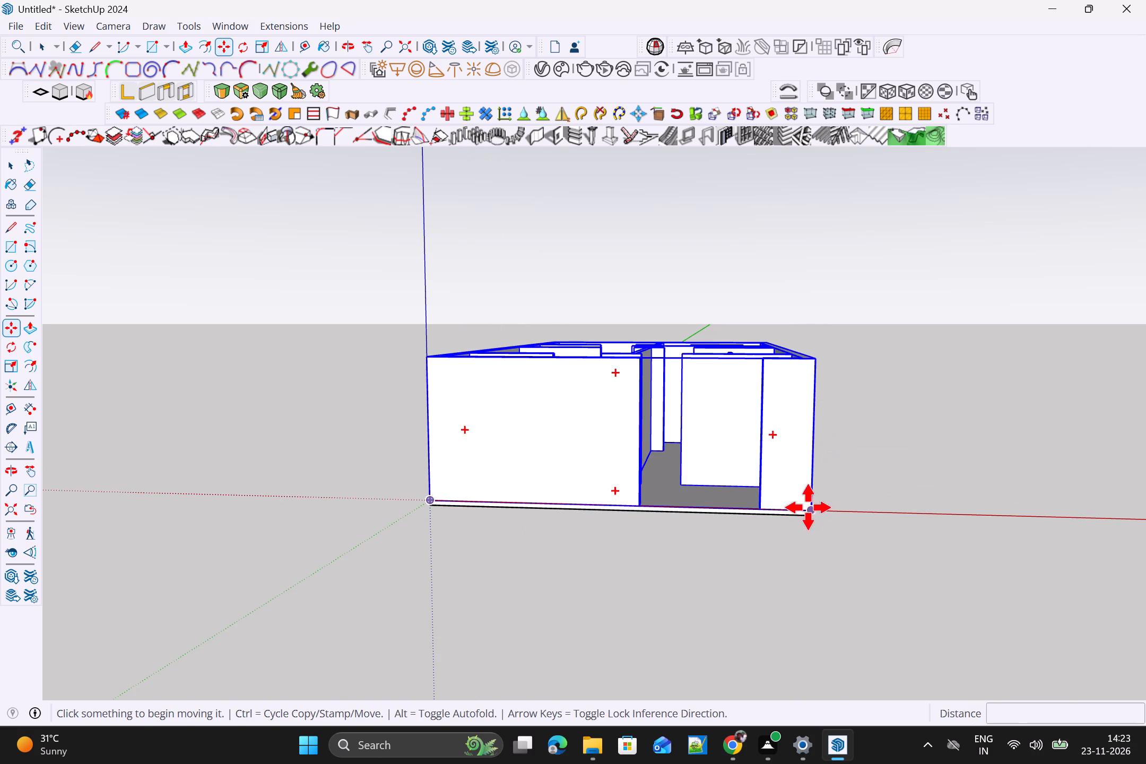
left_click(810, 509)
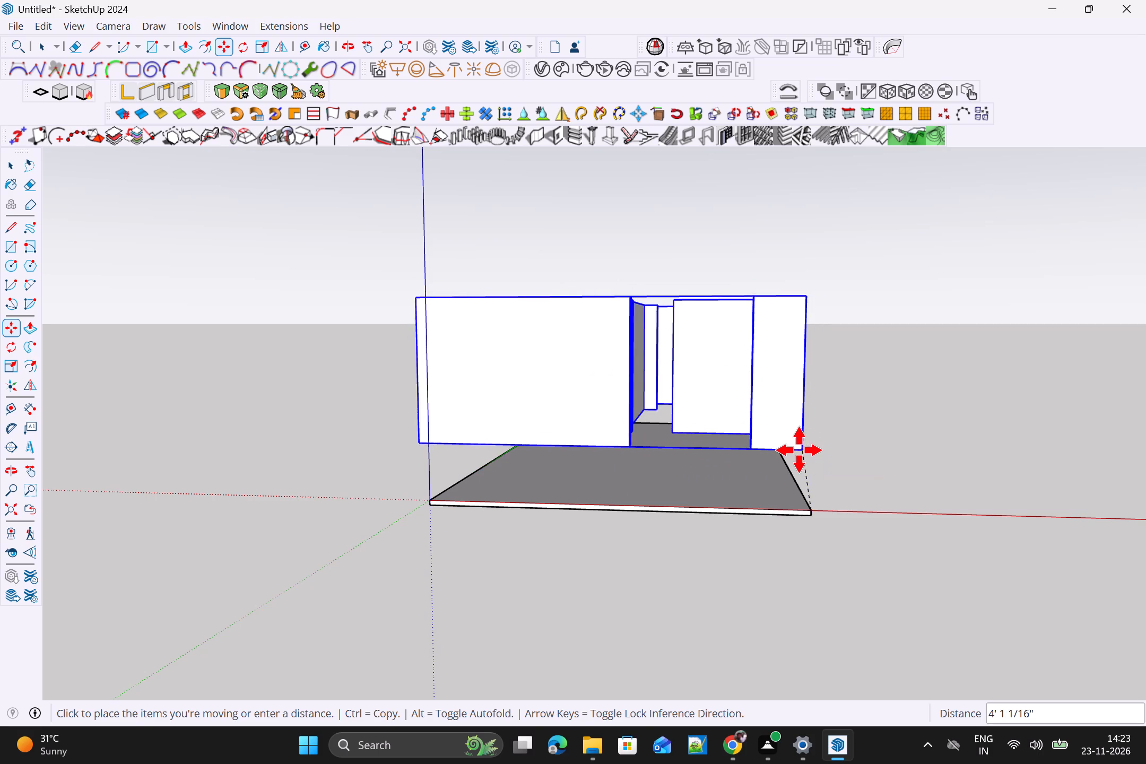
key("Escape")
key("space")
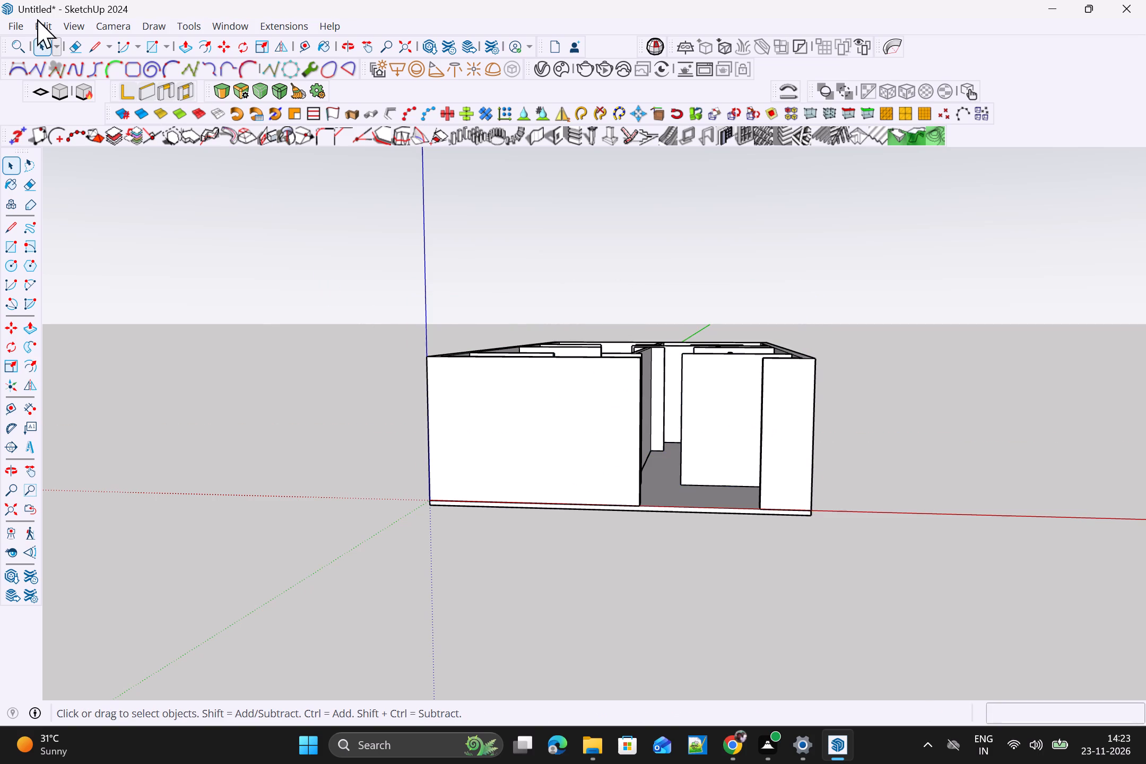
Unhide the hidden roof slab above the walls.
left_click(41, 27)
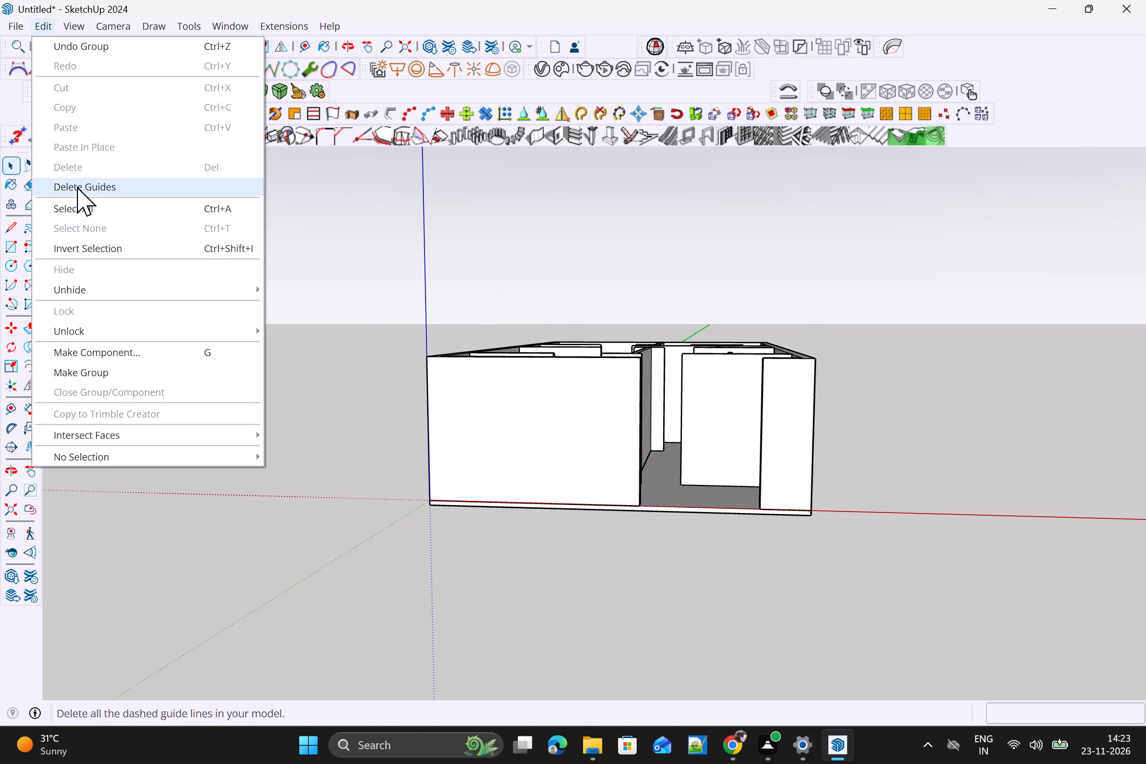
left_click(78, 289)
left_click(306, 329)
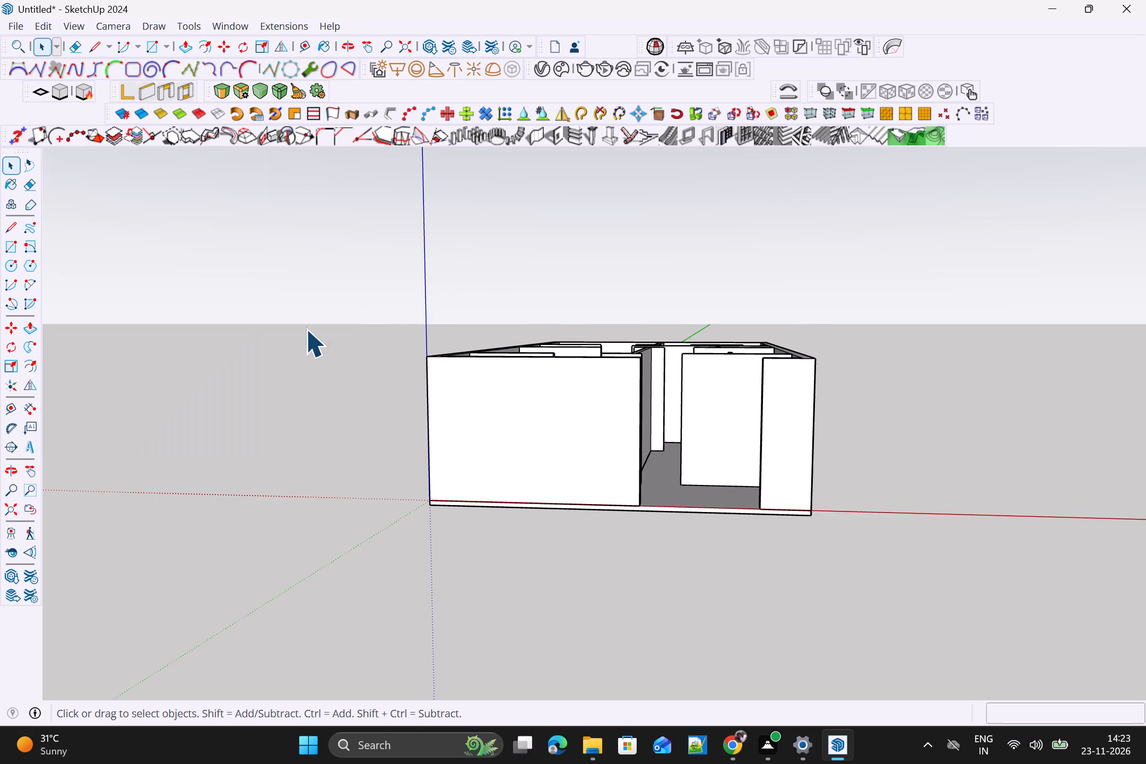
Move the roof slab down by its front bottom corner onto the matching top corner of the wall group.
scroll(722, 289, "up", 4)
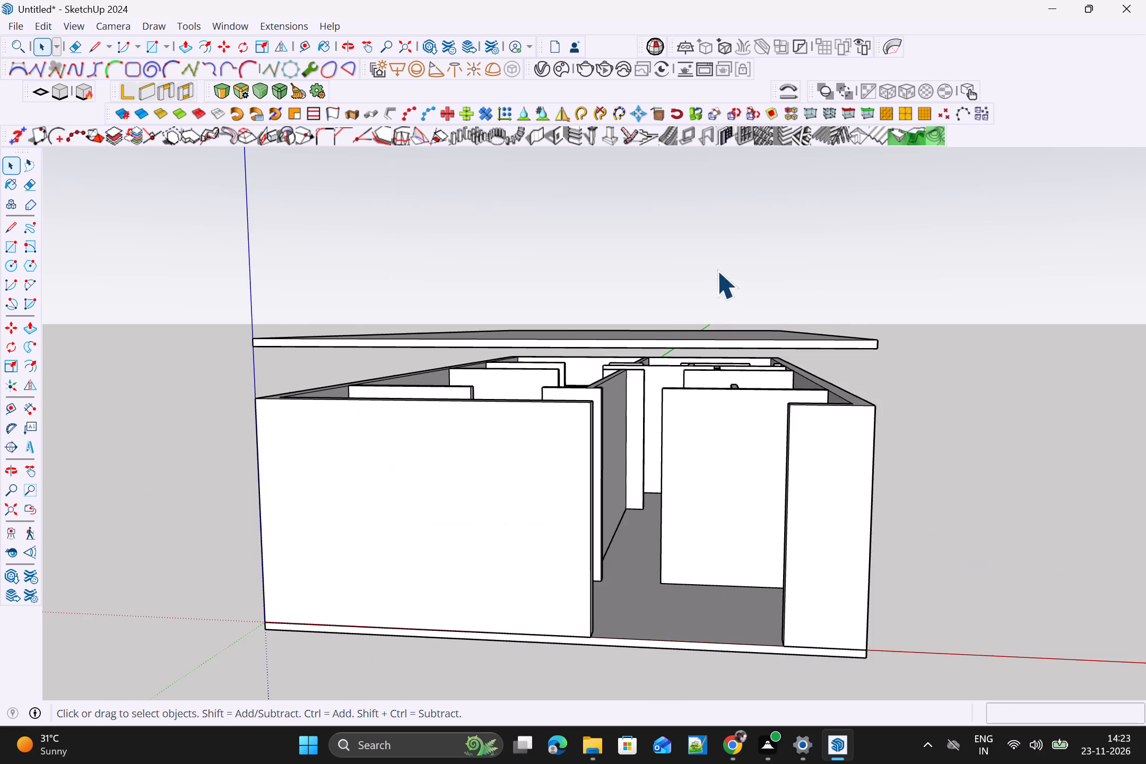
middle_click_drag(688, 337, 688, 384)
scroll(688, 343, "down", 1)
left_click(656, 375)
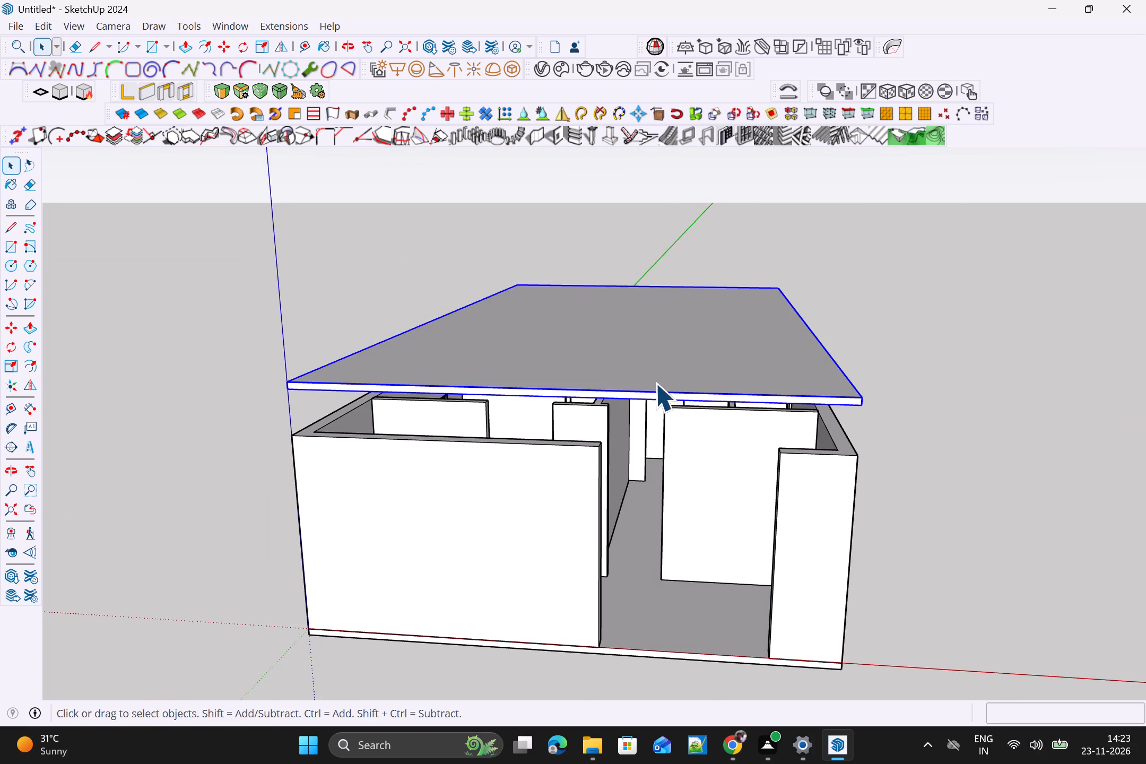
key("m")
left_click(861, 407)
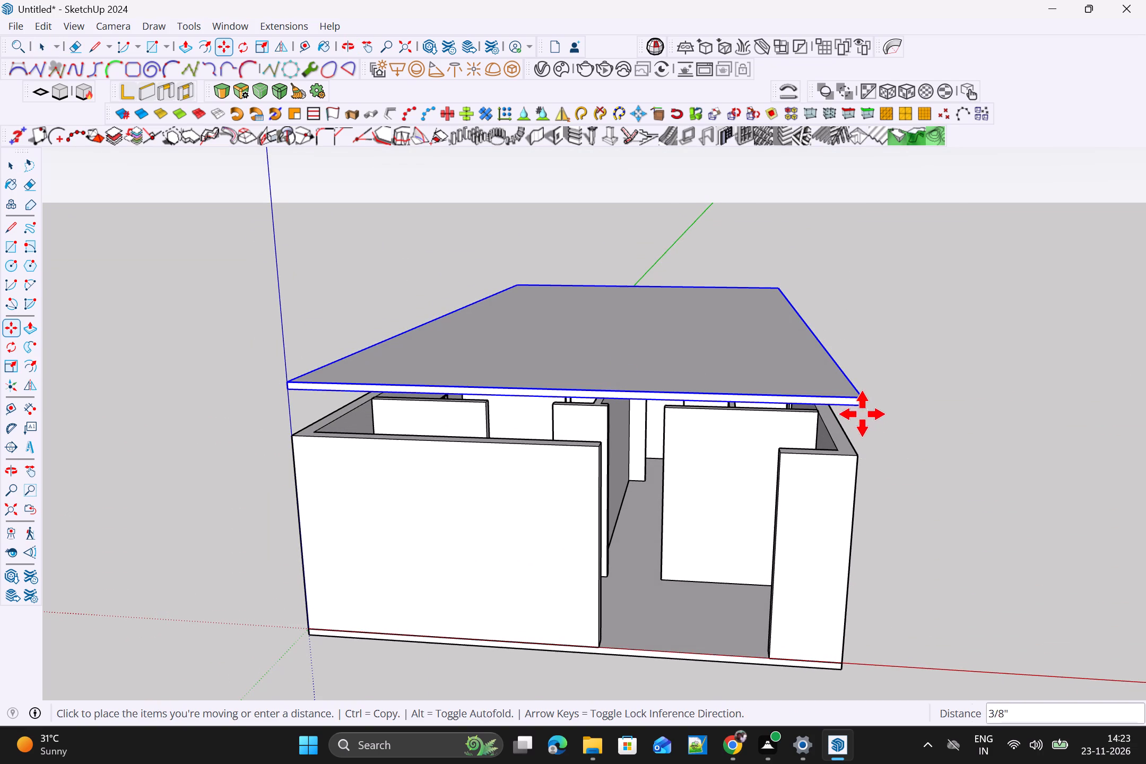
left_click(856, 457)
key("space")
left_click(928, 414)
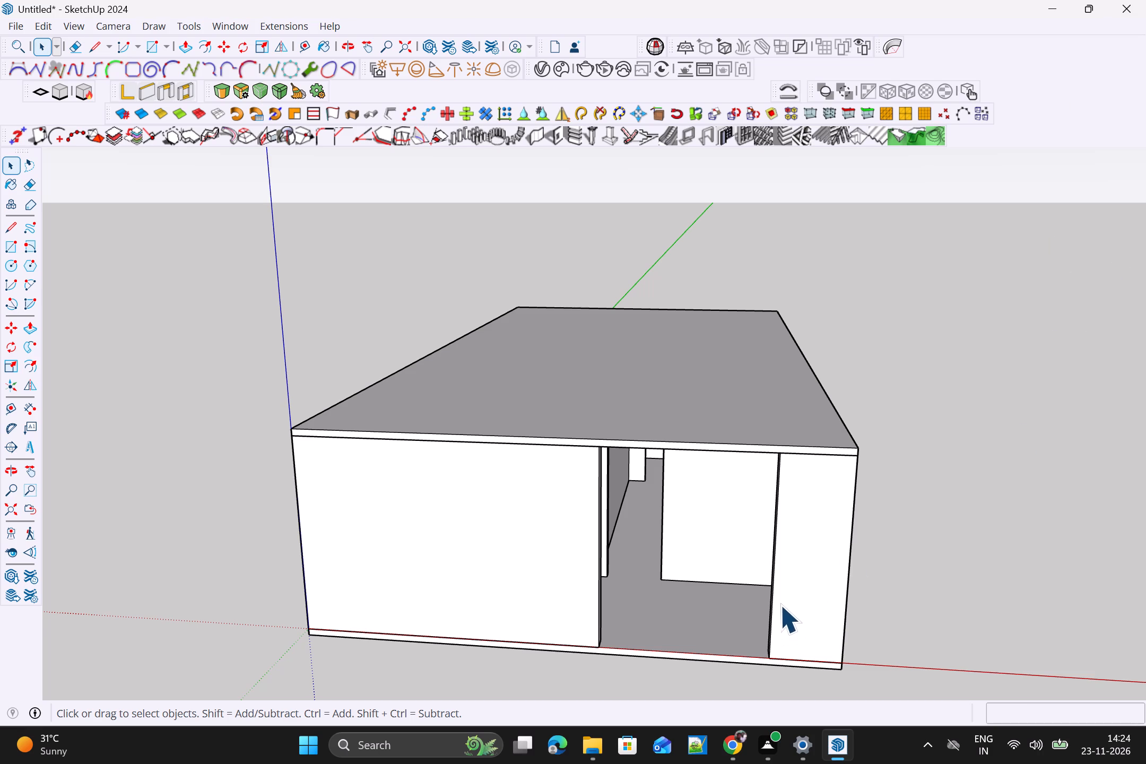
Copy the wall-and-window group 10' 4" straight up onto the top of the roof slab as a second storey.
scroll(837, 525, "up", 1)
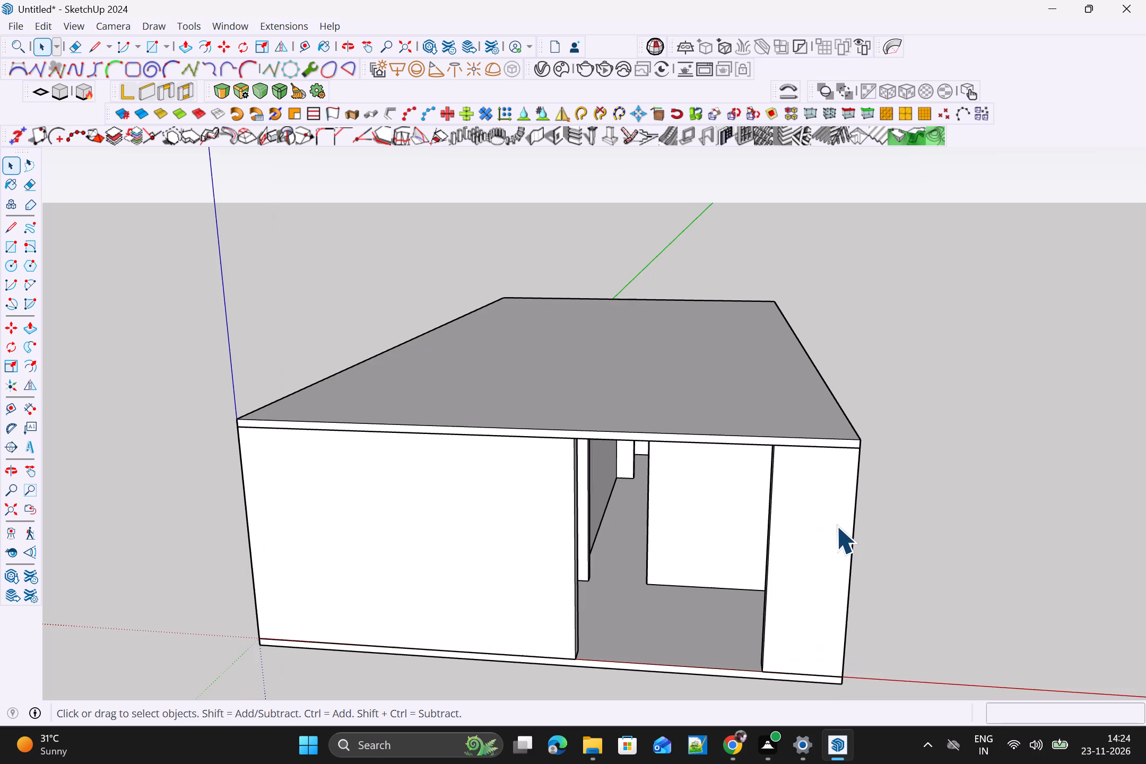
scroll(810, 521, "down", 1)
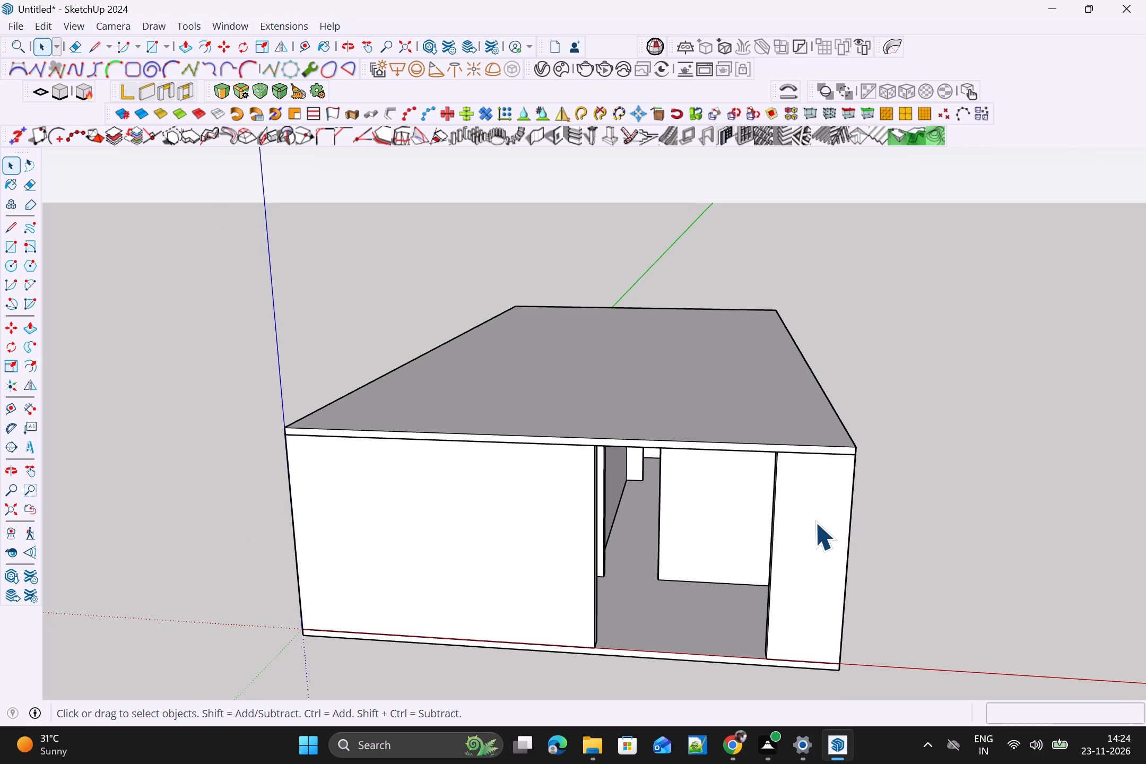
scroll(815, 519, "up", 2)
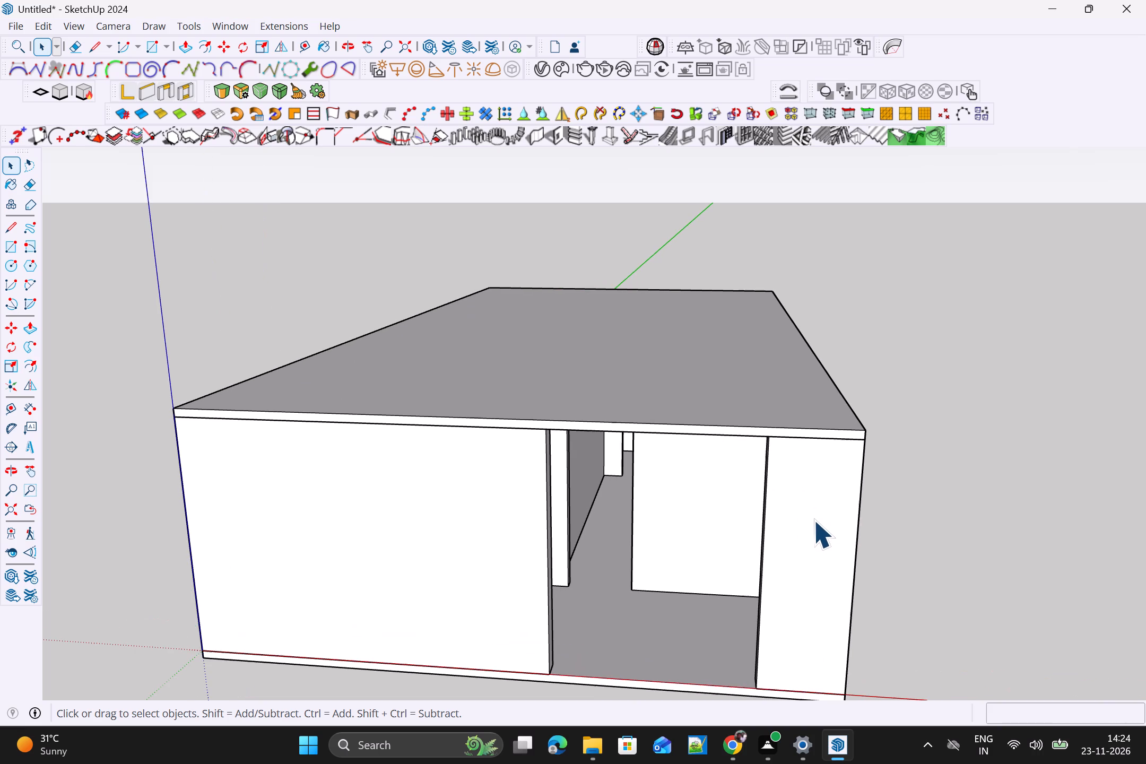
left_click(817, 526)
key("m")
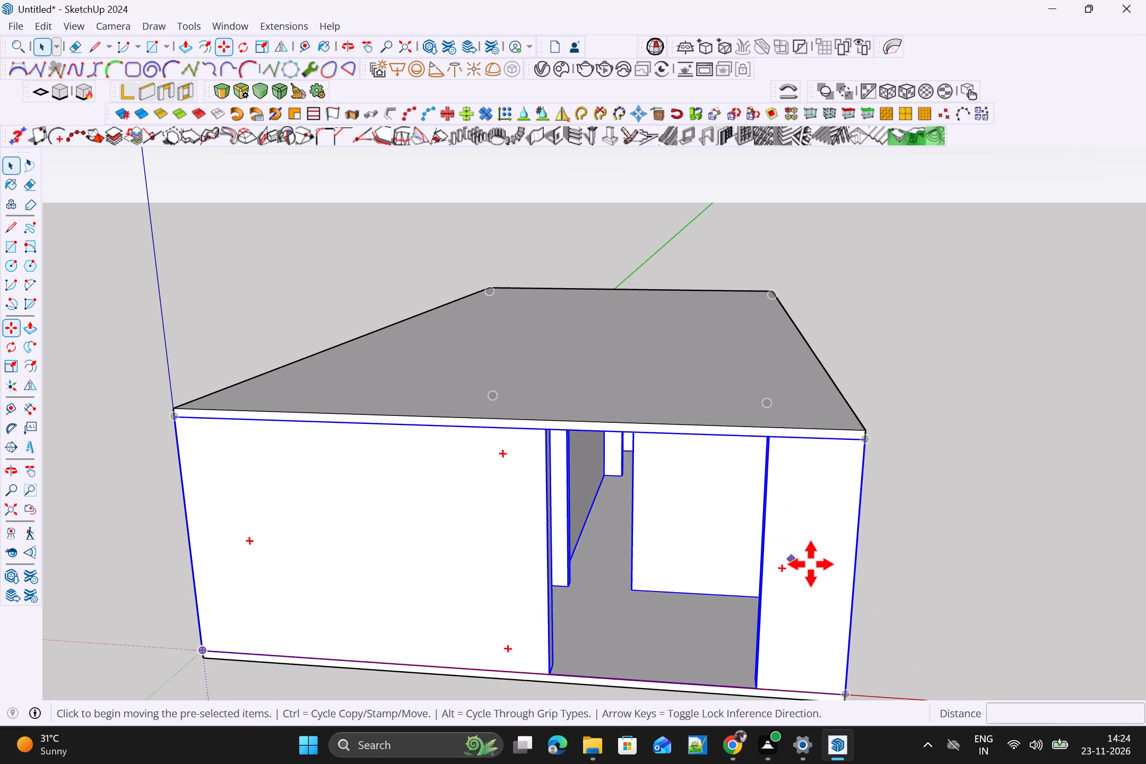
scroll(859, 607, "down", 3)
scroll(852, 627, "up", 1)
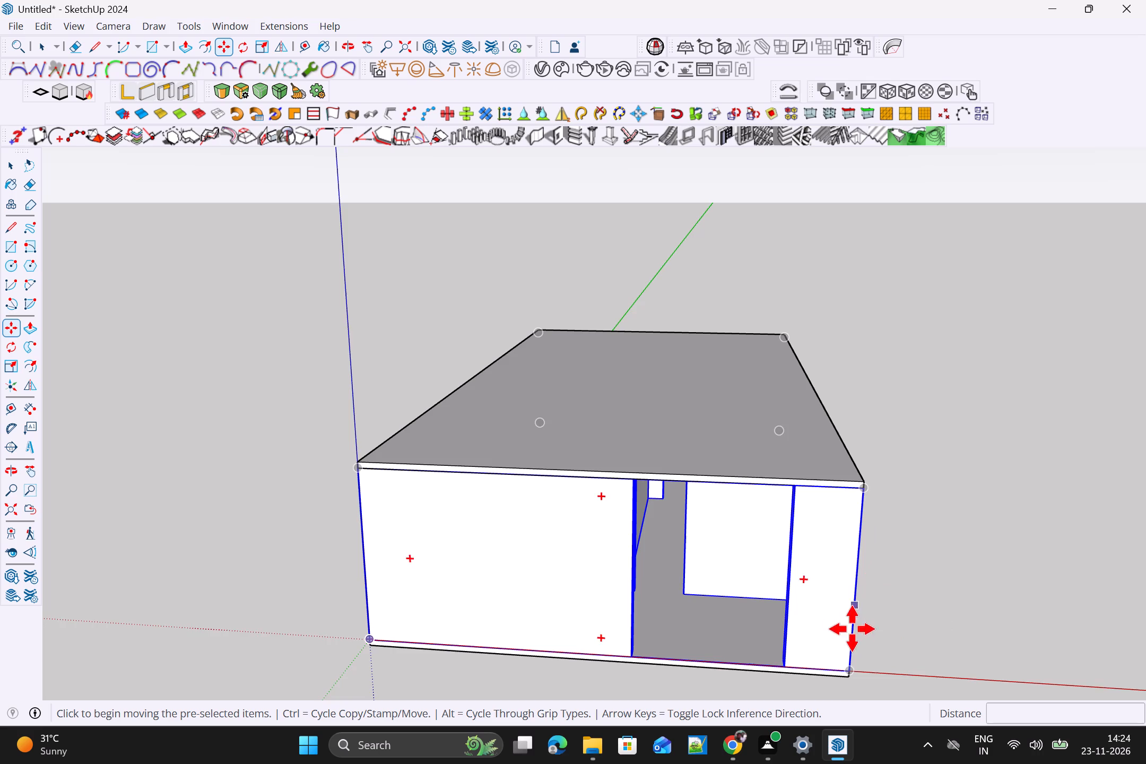
scroll(852, 629, "up", 1)
left_click(853, 678)
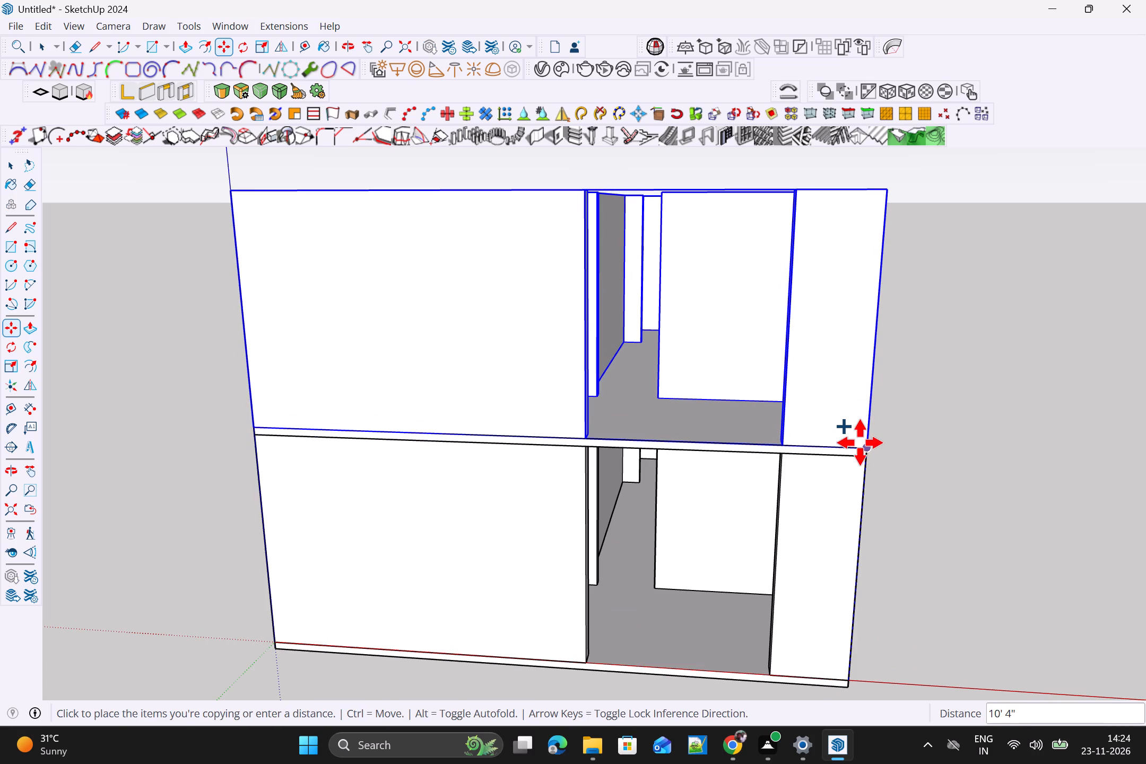
left_click(868, 445)
key("space")
scroll(927, 451, "down", 4)
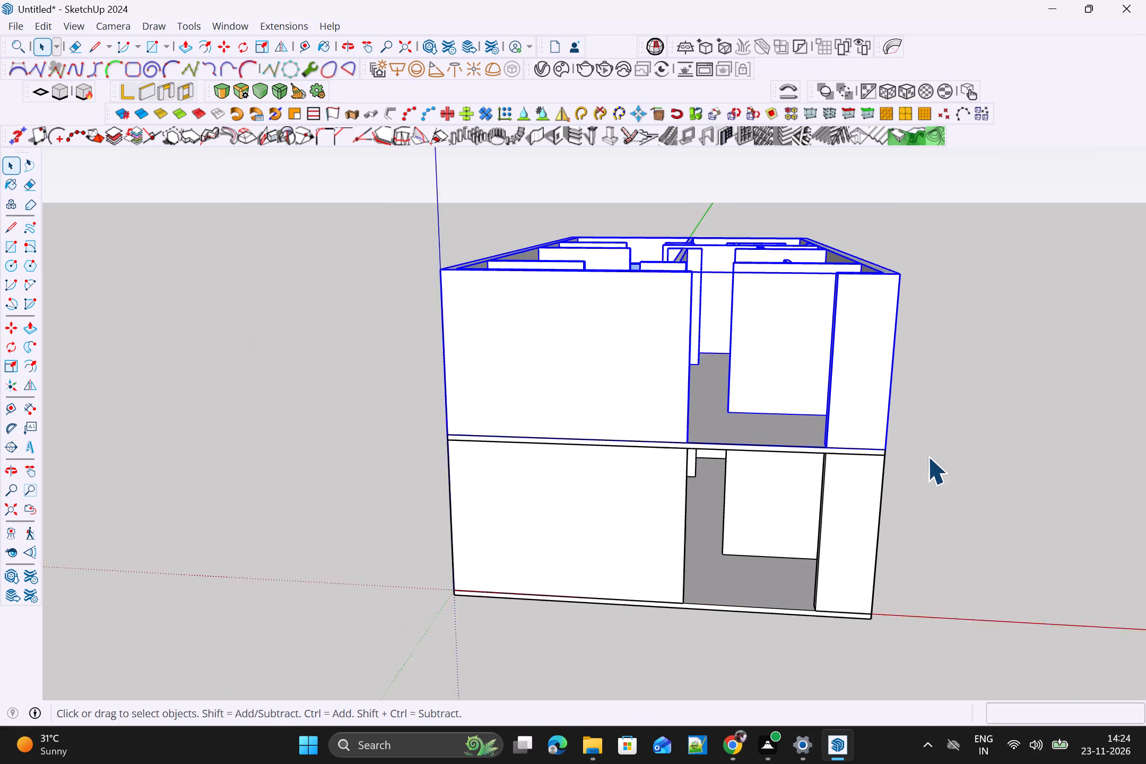
left_click(976, 452)
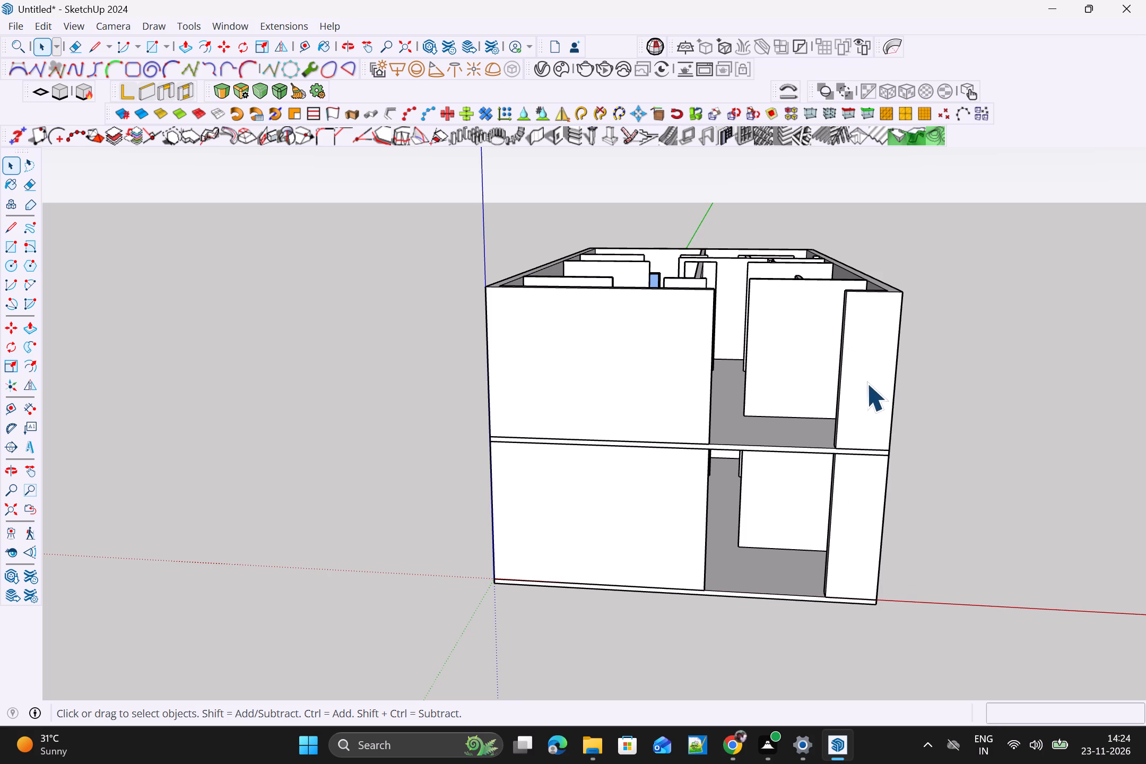
Copy the slab between the storeys up and seat its front bottom corner on top of the second-storey walls.
left_click(776, 445)
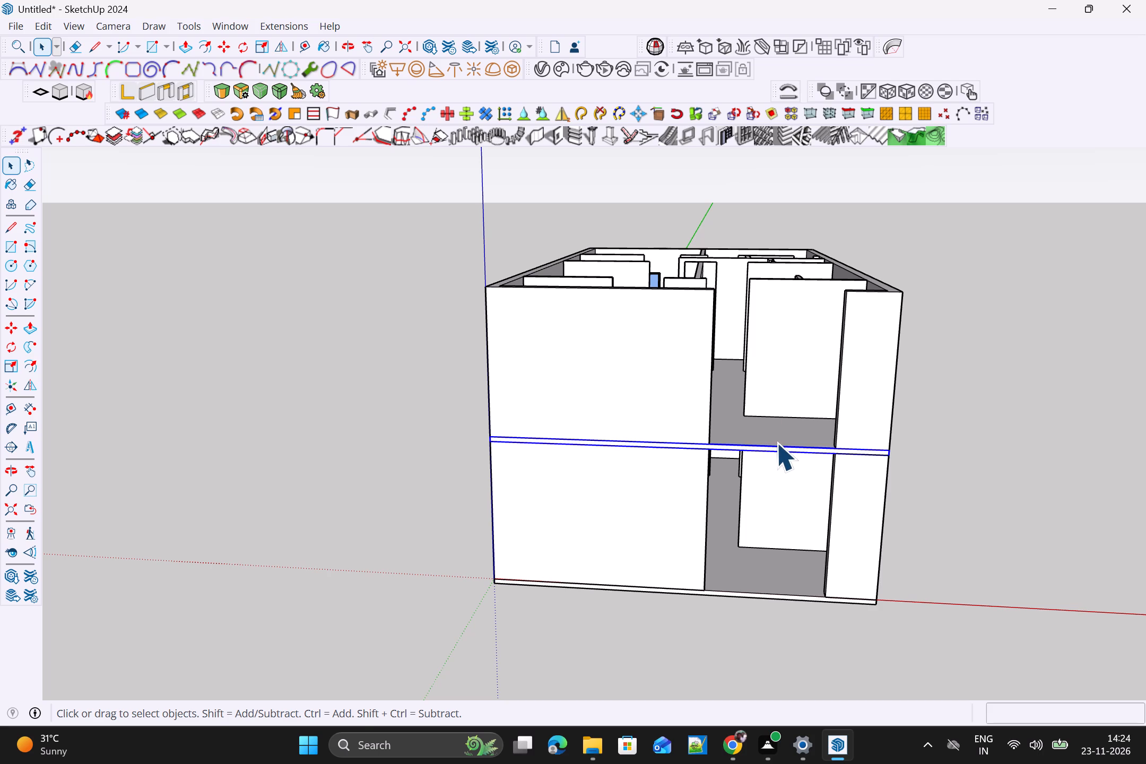
key("m")
left_click(887, 457)
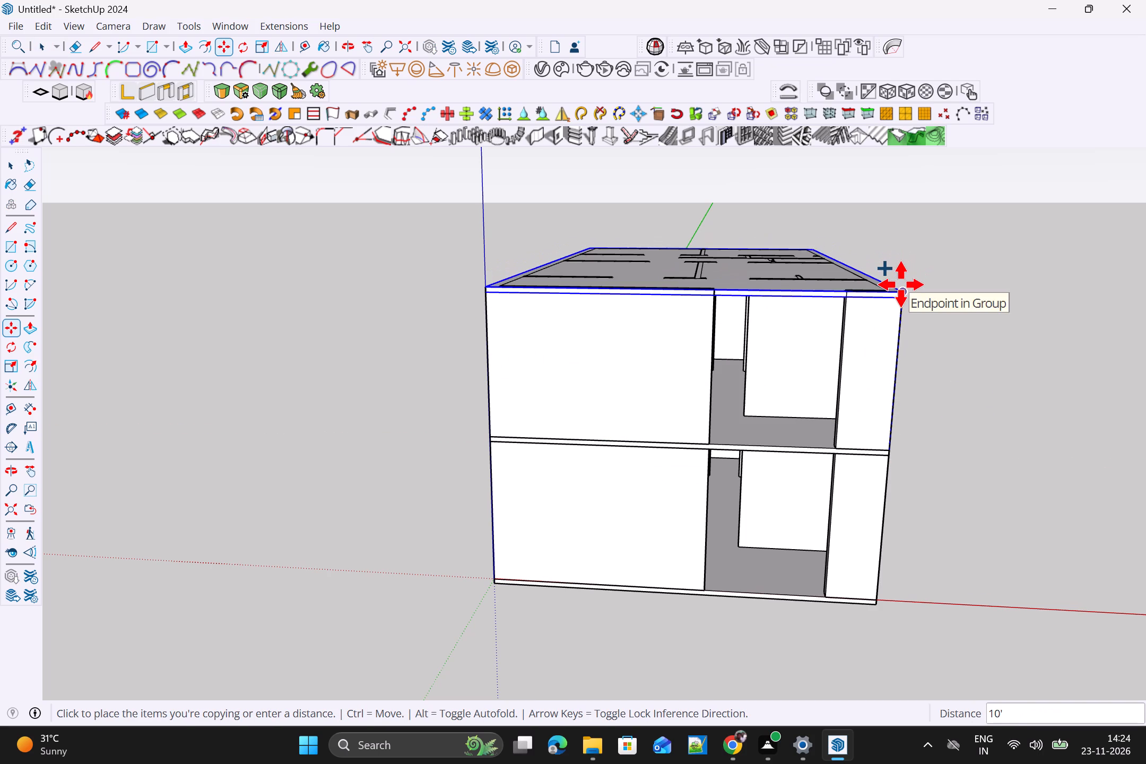
scroll(896, 283, "up", 3)
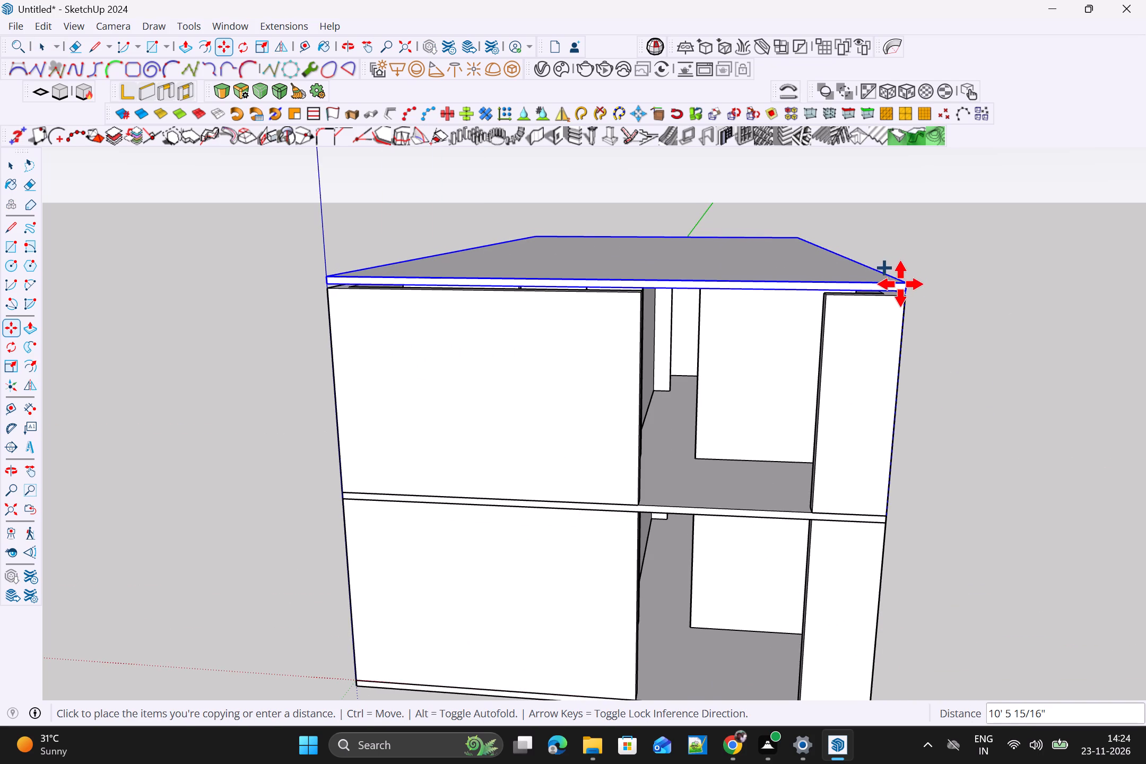
left_click(900, 284)
scroll(912, 290, "up", 5)
left_click(899, 291)
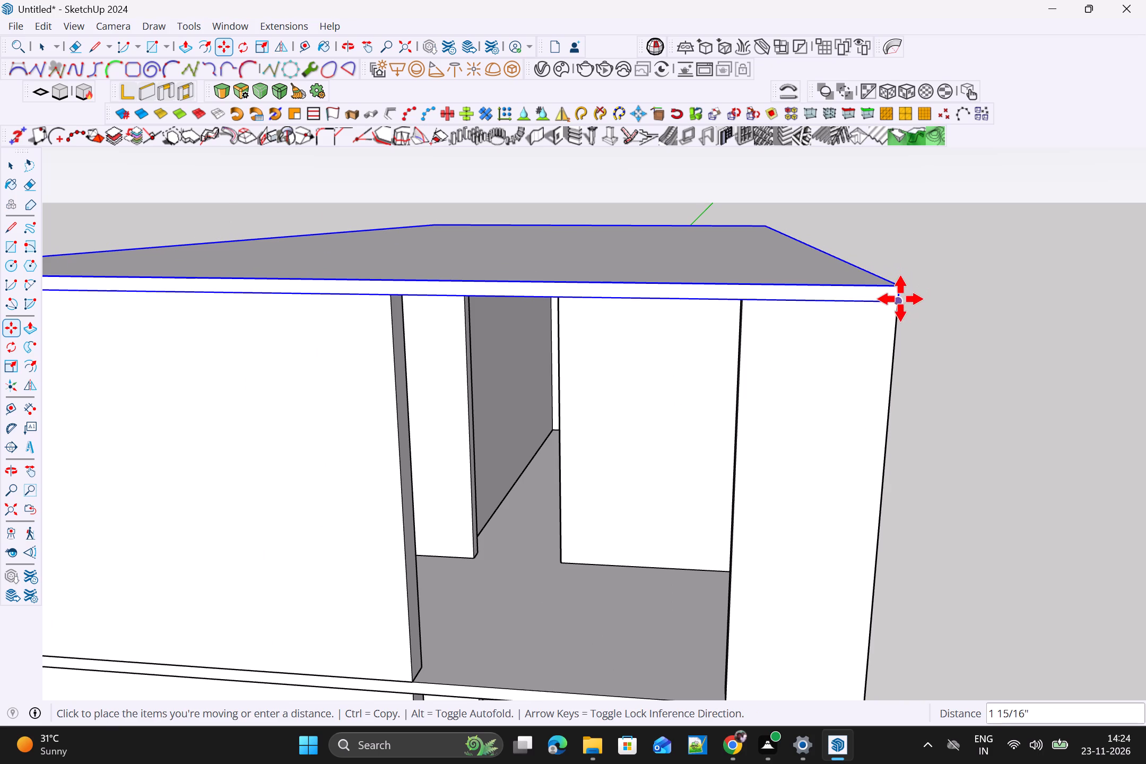
left_click(900, 299)
key("space")
scroll(910, 341, "down", 7)
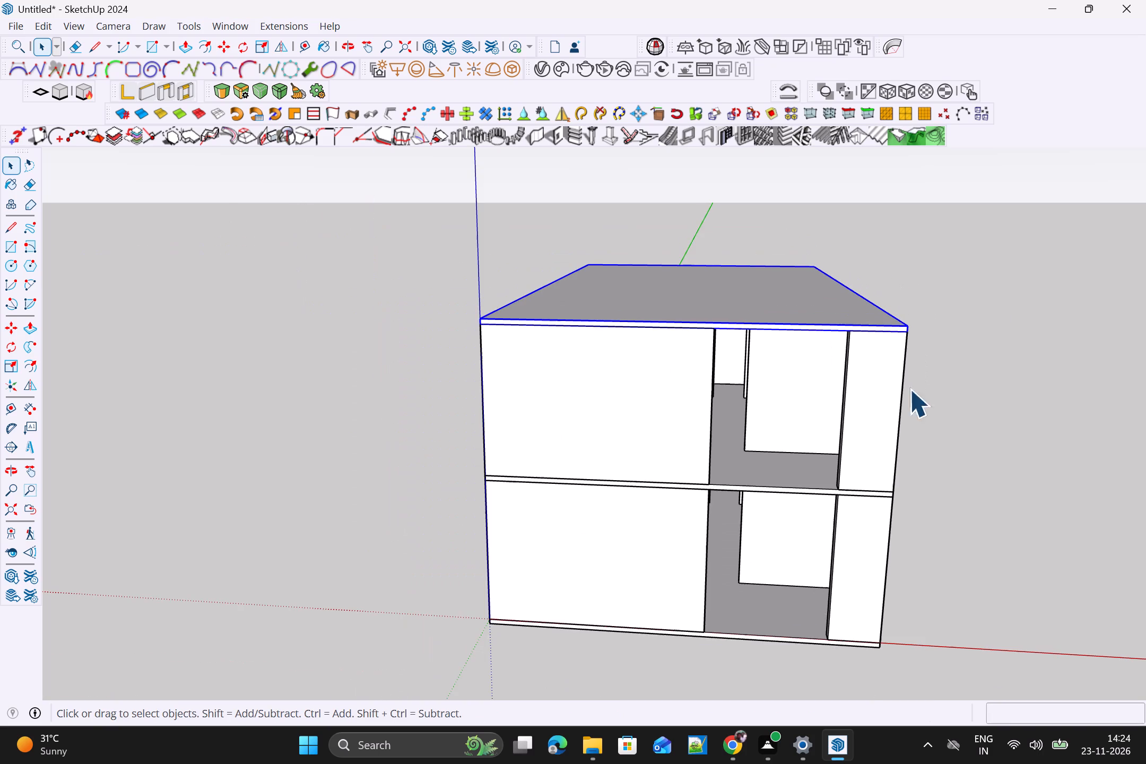
Copy the second-storey wall-and-window group up onto the topmost slab as a third storey.
left_click(878, 423)
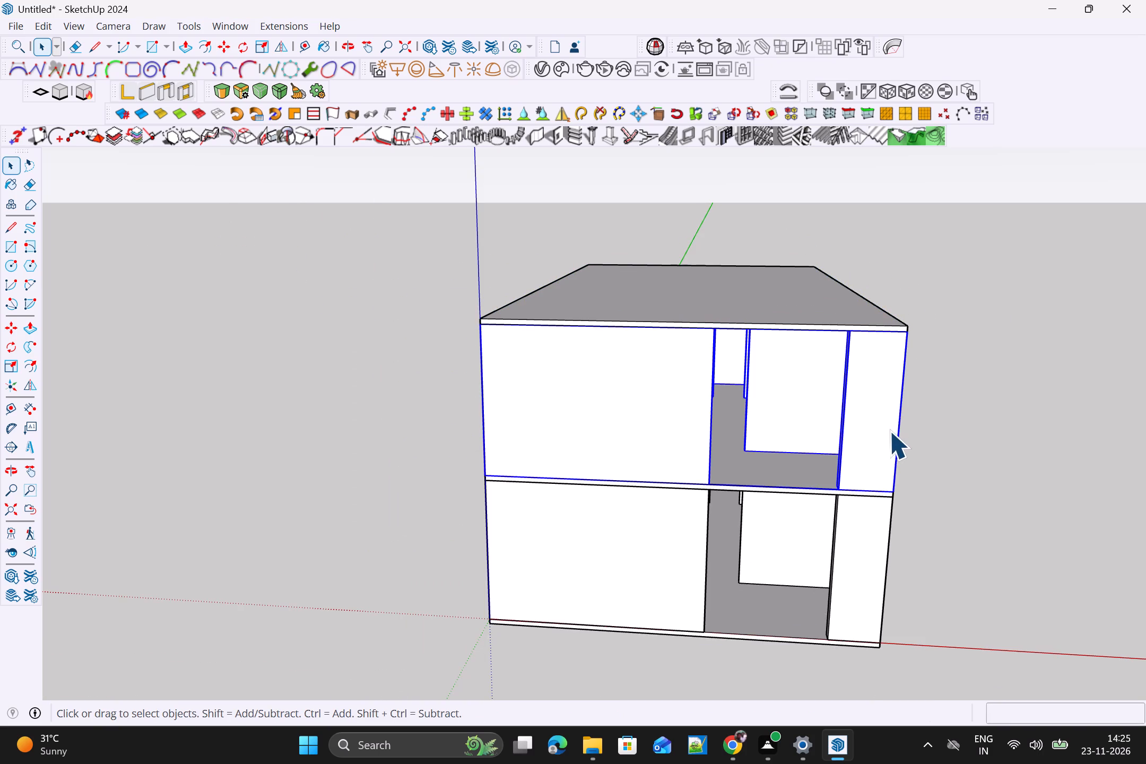
key("m")
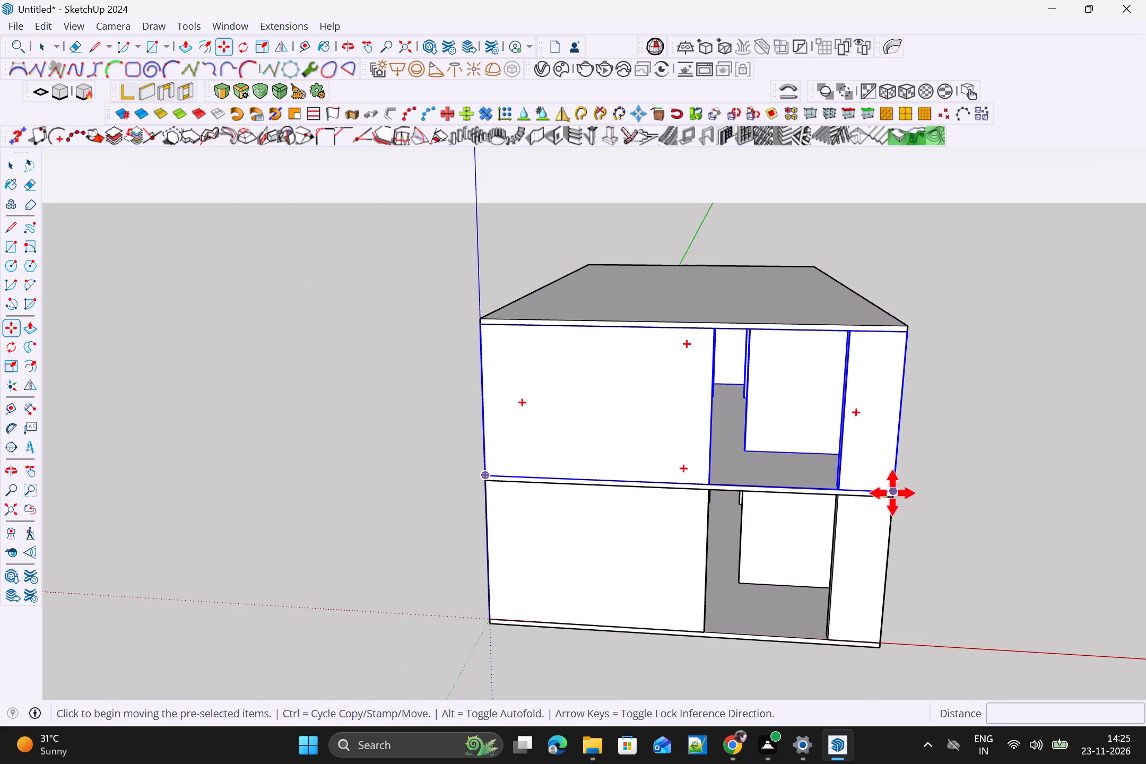
left_click(896, 488)
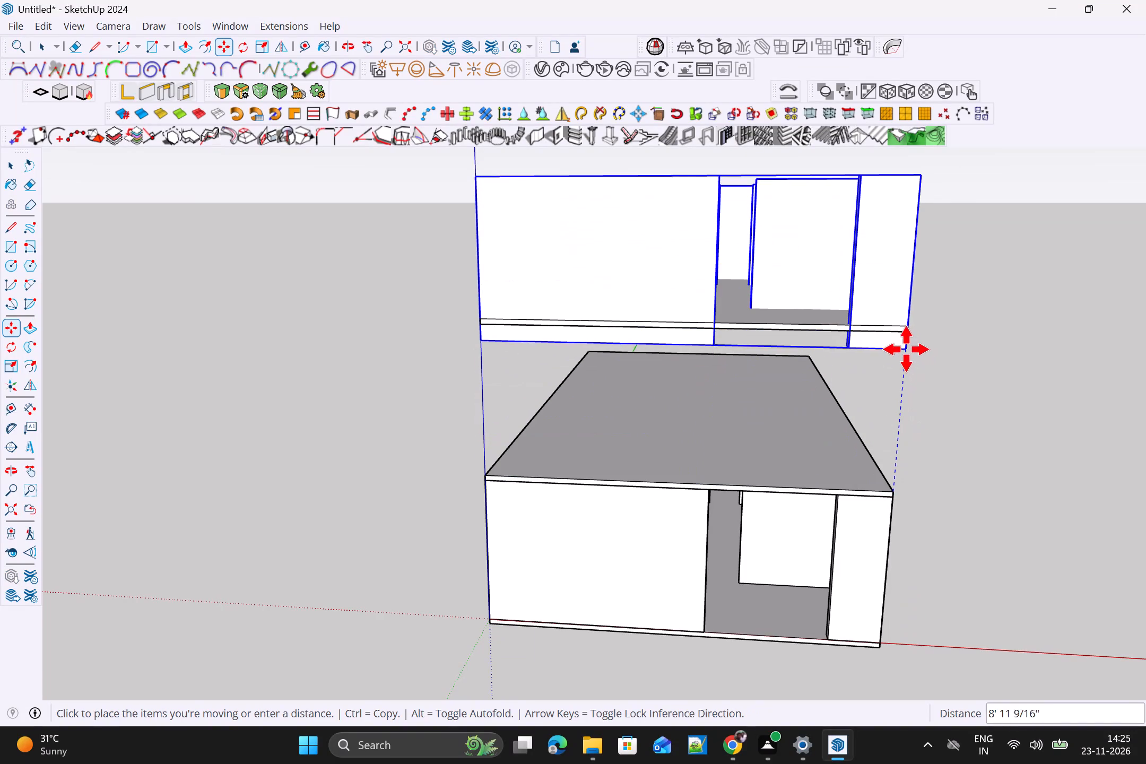
left_click(906, 326)
scroll(917, 350, "down", 5)
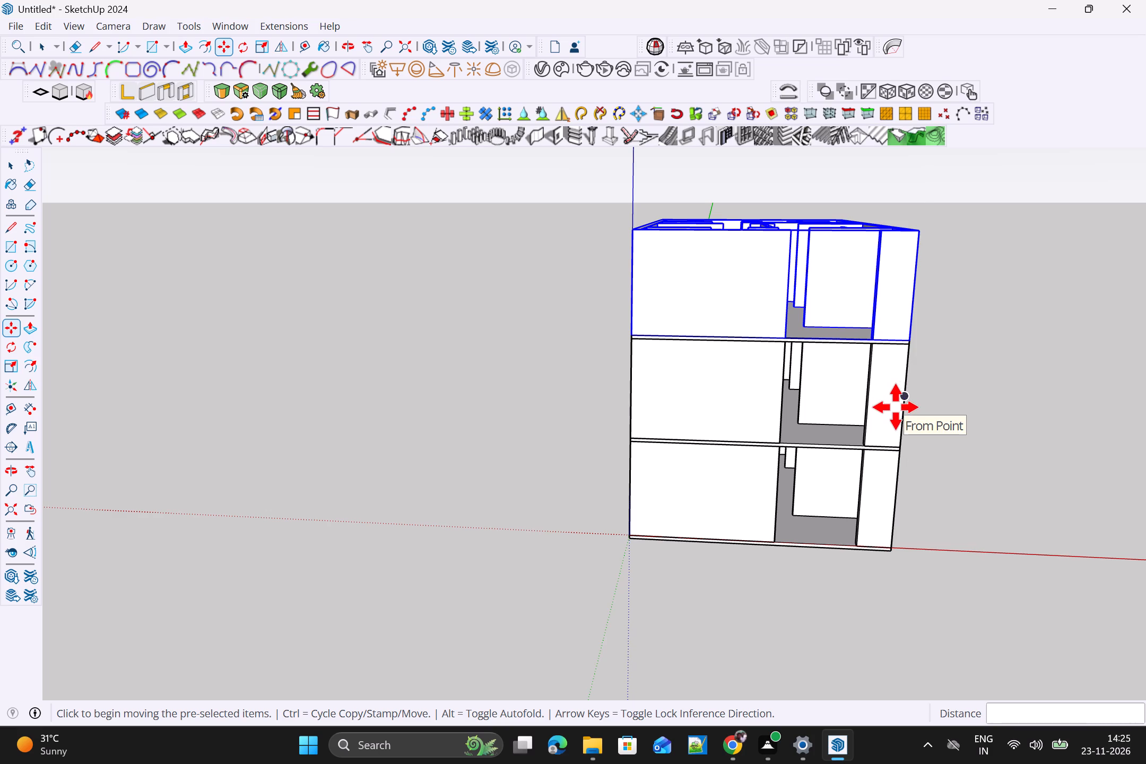
Copy the slab below the third storey up onto the top of the third-storey walls.
scroll(896, 407, "up", 7)
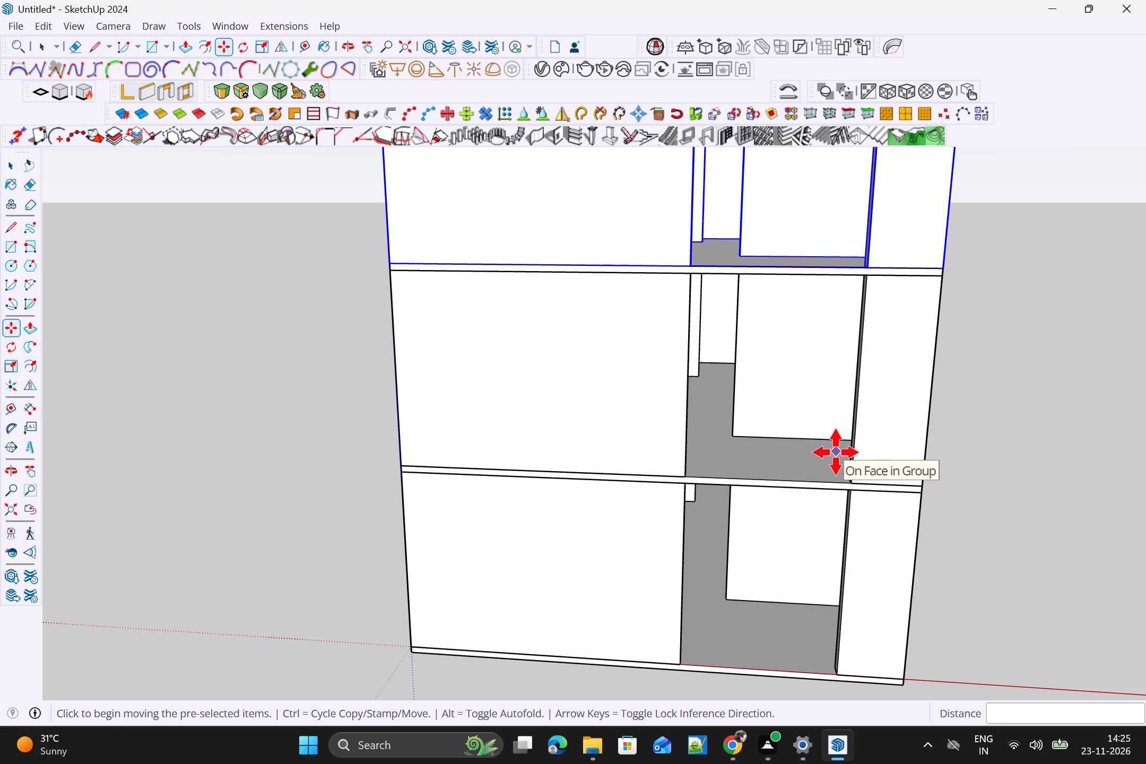
scroll(836, 452, "down", 8)
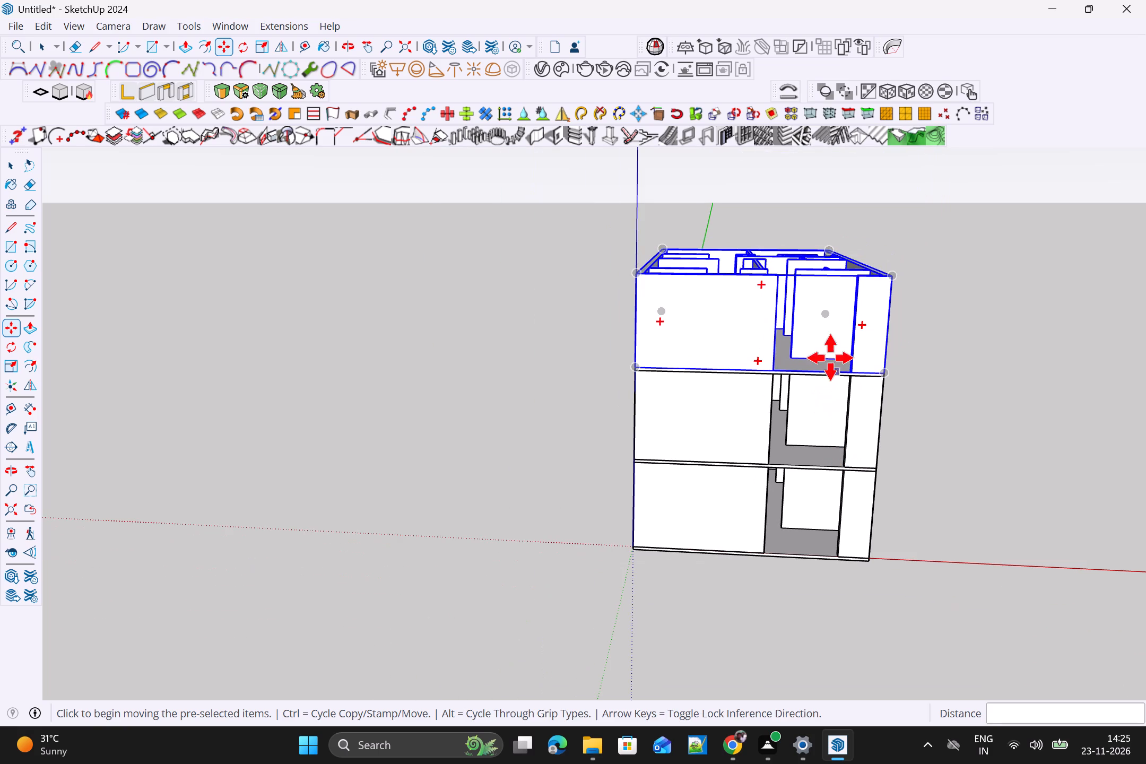
middle_click_drag(831, 362, 809, 360)
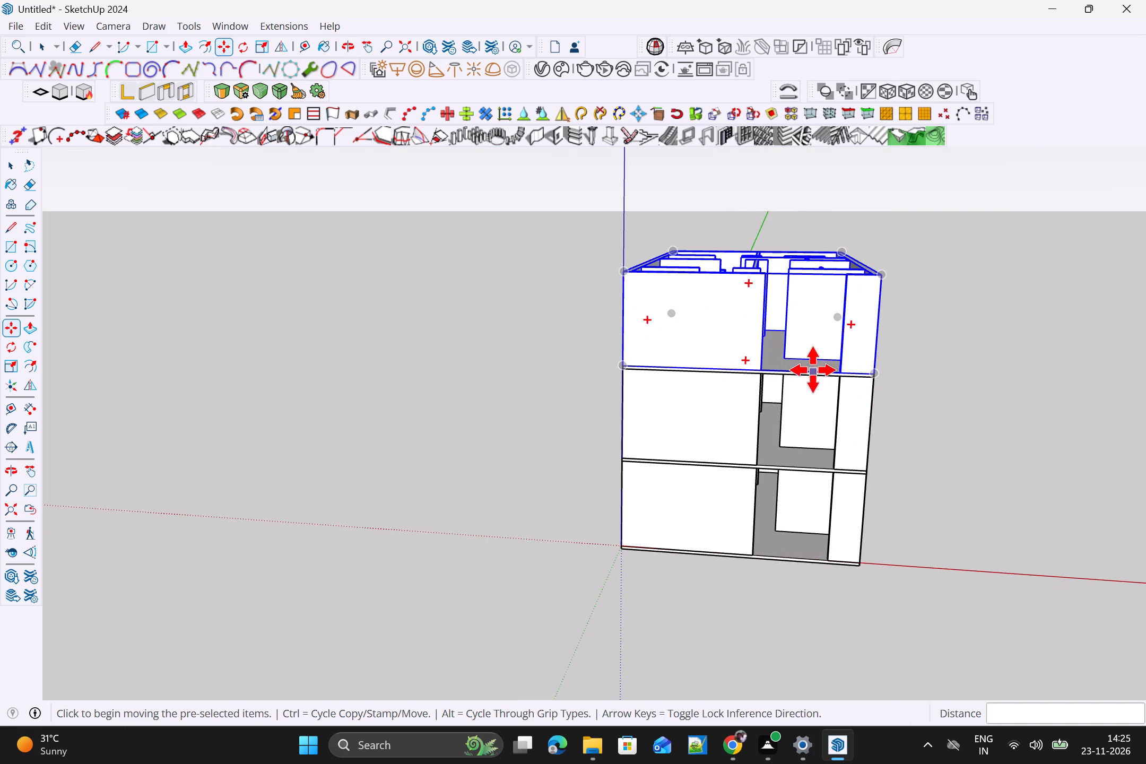
key("space")
left_click(811, 376)
key("m")
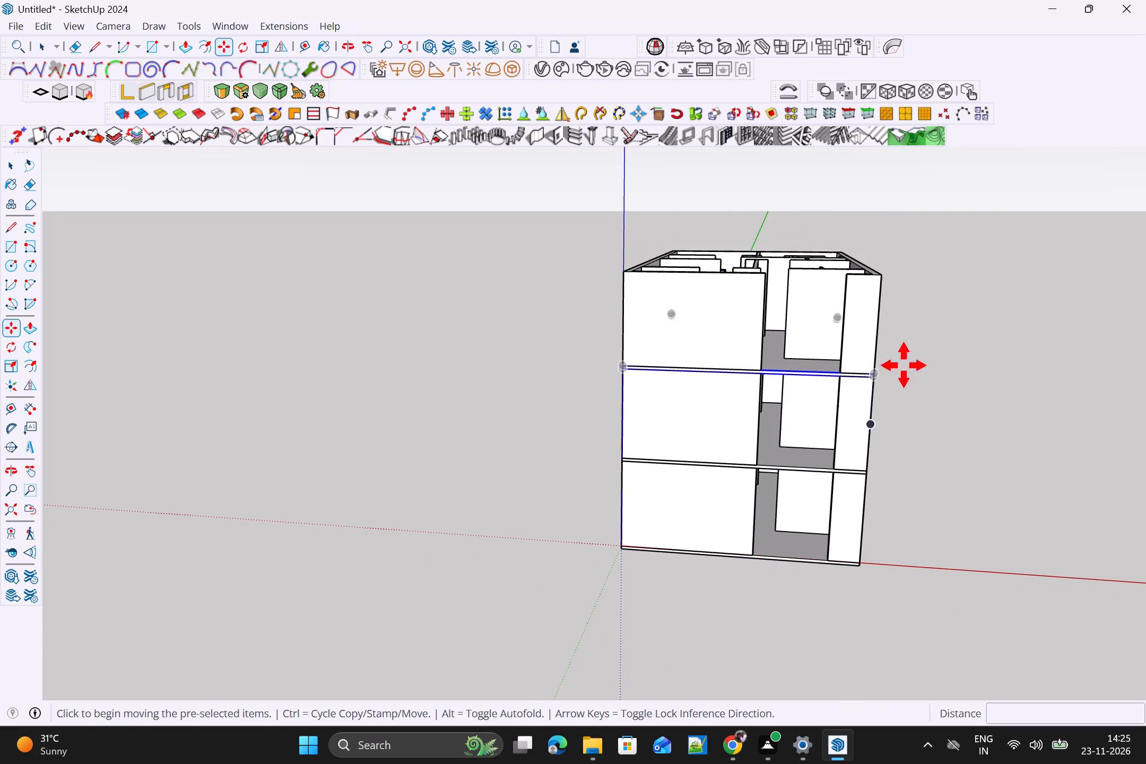
left_click(878, 383)
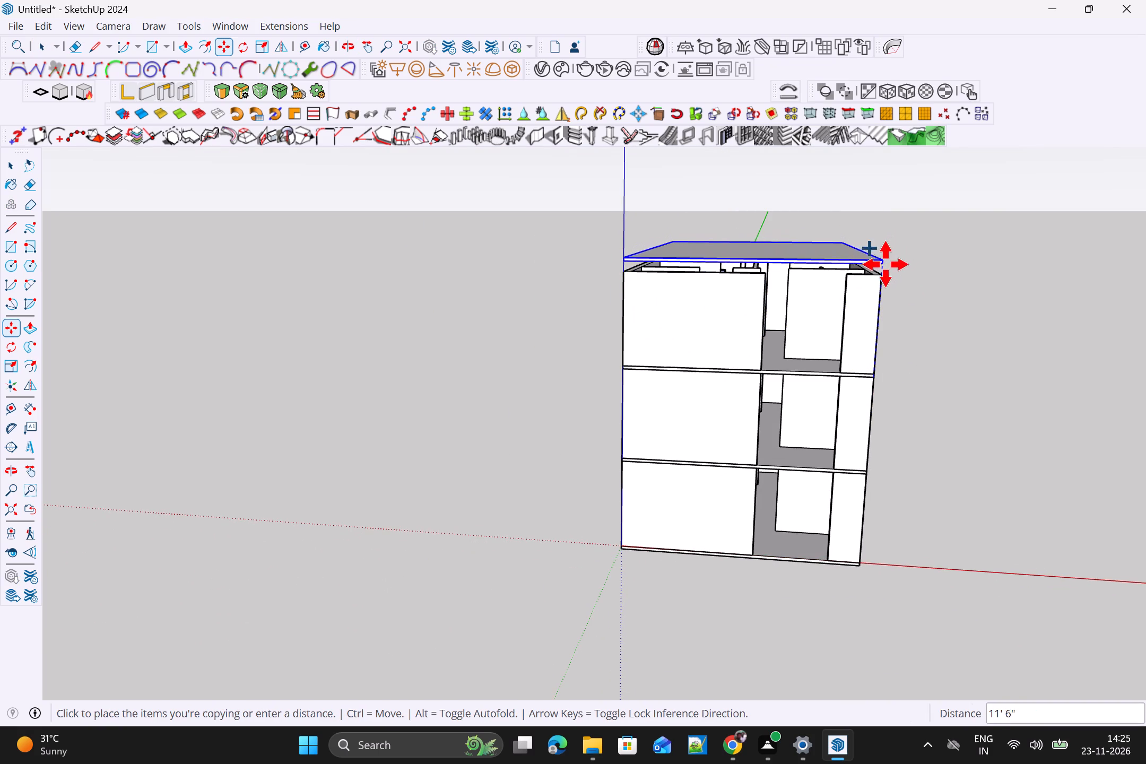
left_click(882, 273)
key("space")
left_click(928, 316)
Examine the front of the three-storey building, including the storey slabs and the open entrance areas.
scroll(915, 352, "down", 1)
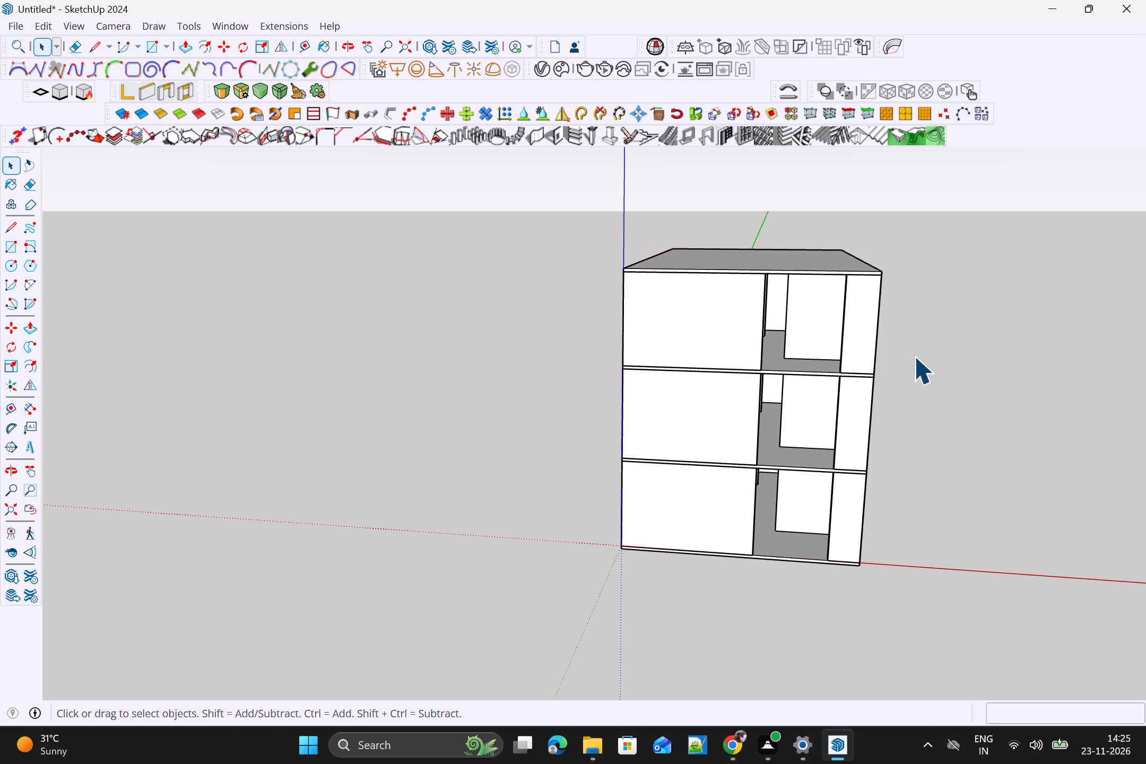
scroll(914, 356, "down", 1)
scroll(854, 363, "up", 3)
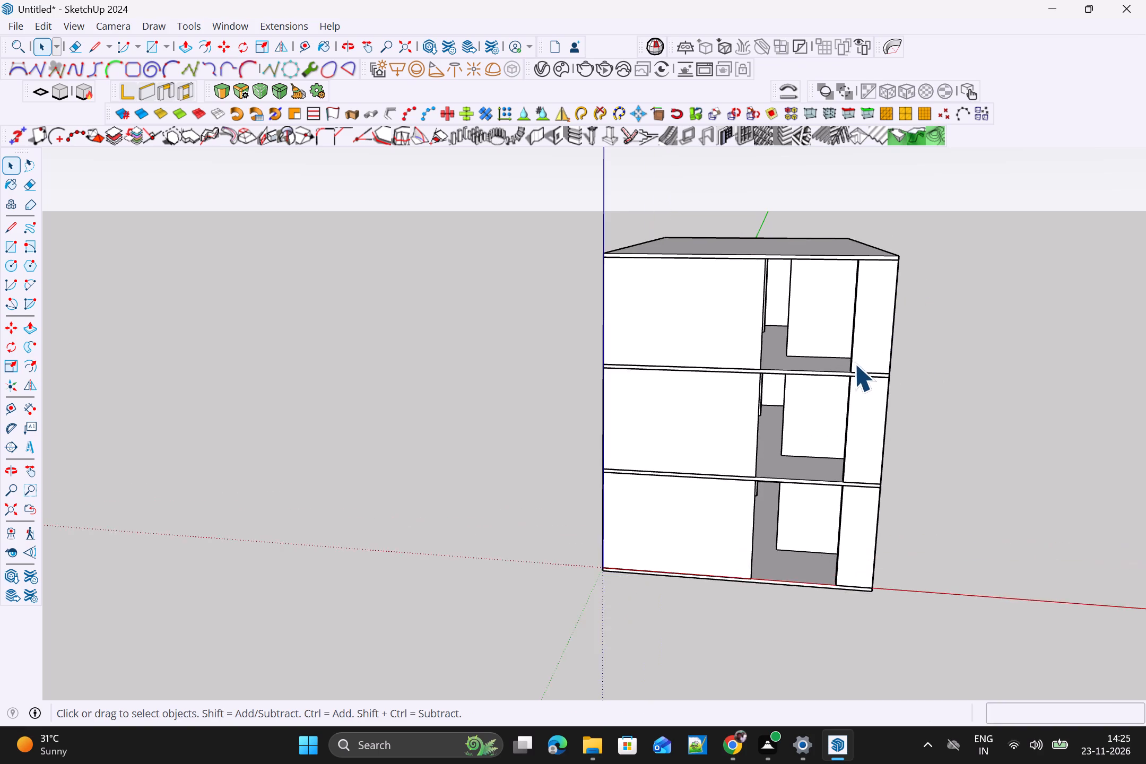
scroll(854, 363, "up", 4)
scroll(951, 395, "up", 1)
scroll(885, 383, "down", 5)
scroll(859, 453, "down", 2)
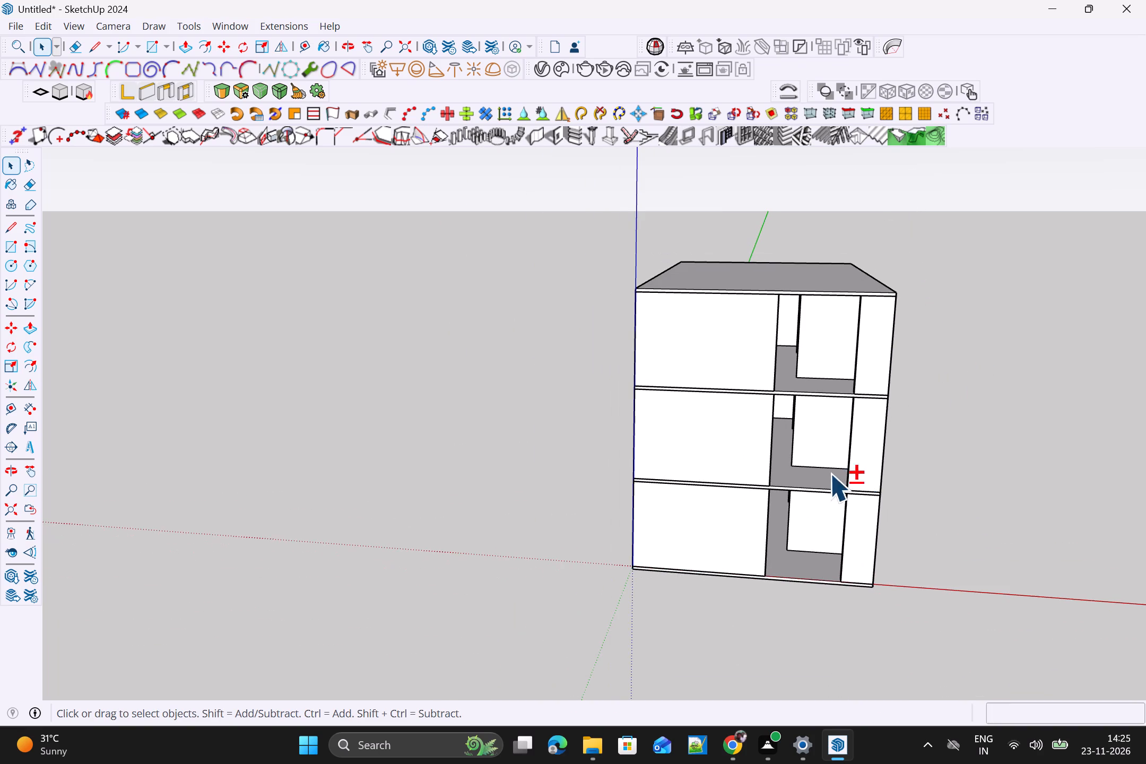
middle_click_drag(883, 433, 883, 394, "shift")
scroll(840, 421, "up", 2)
middle_click_drag(844, 420, 874, 343)
middle_click_drag(874, 344, 864, 371)
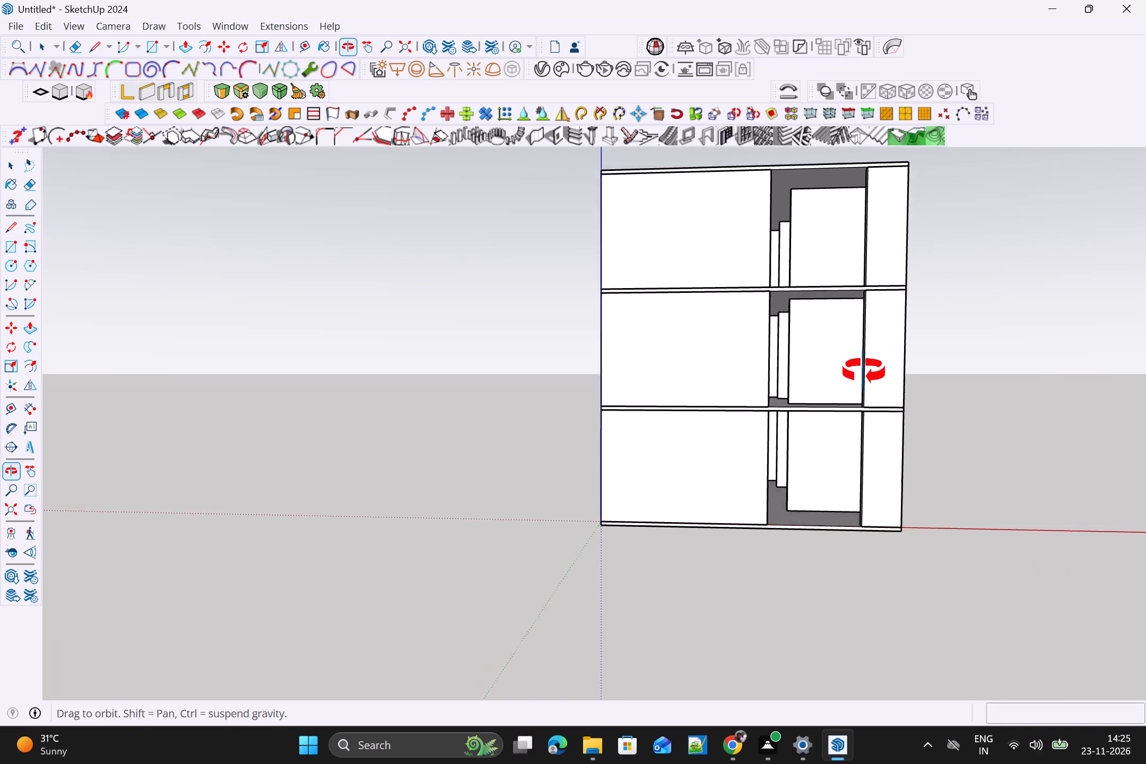
middle_click_drag(864, 371, 858, 385)
scroll(845, 385, "up", 3)
scroll(767, 449, "up", 1)
scroll(774, 400, "up", 2)
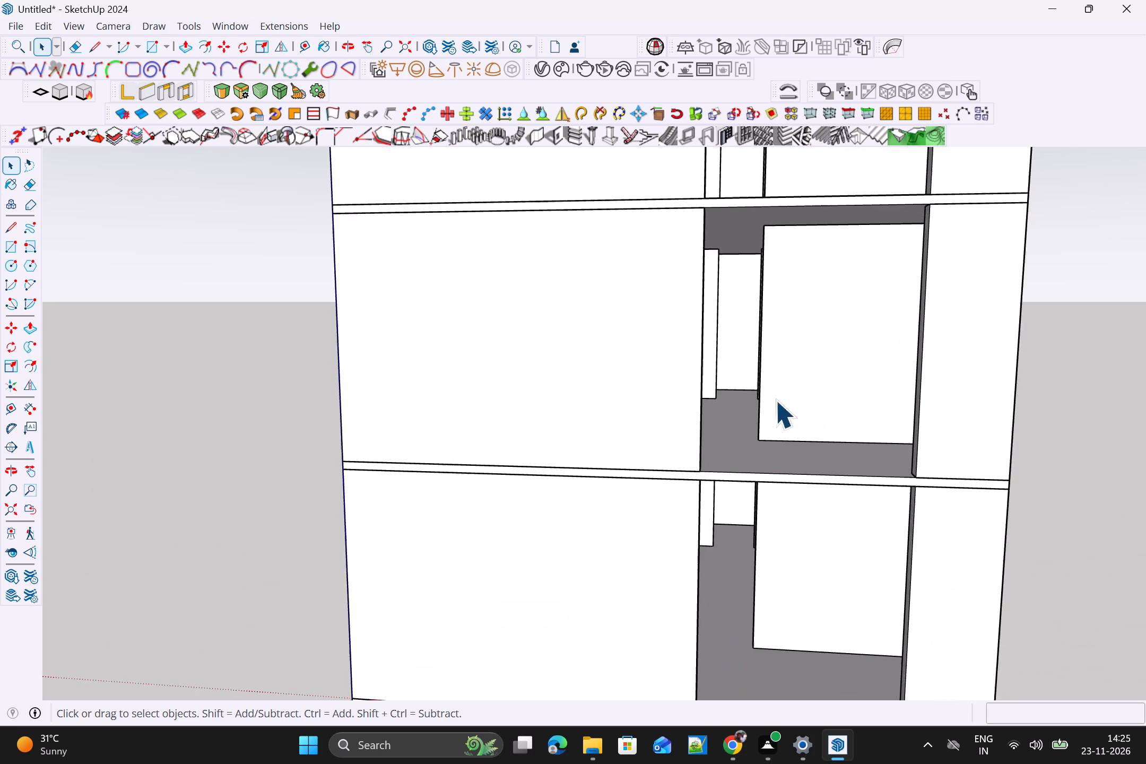
scroll(775, 400, "up", 3)
scroll(703, 493, "up", 2)
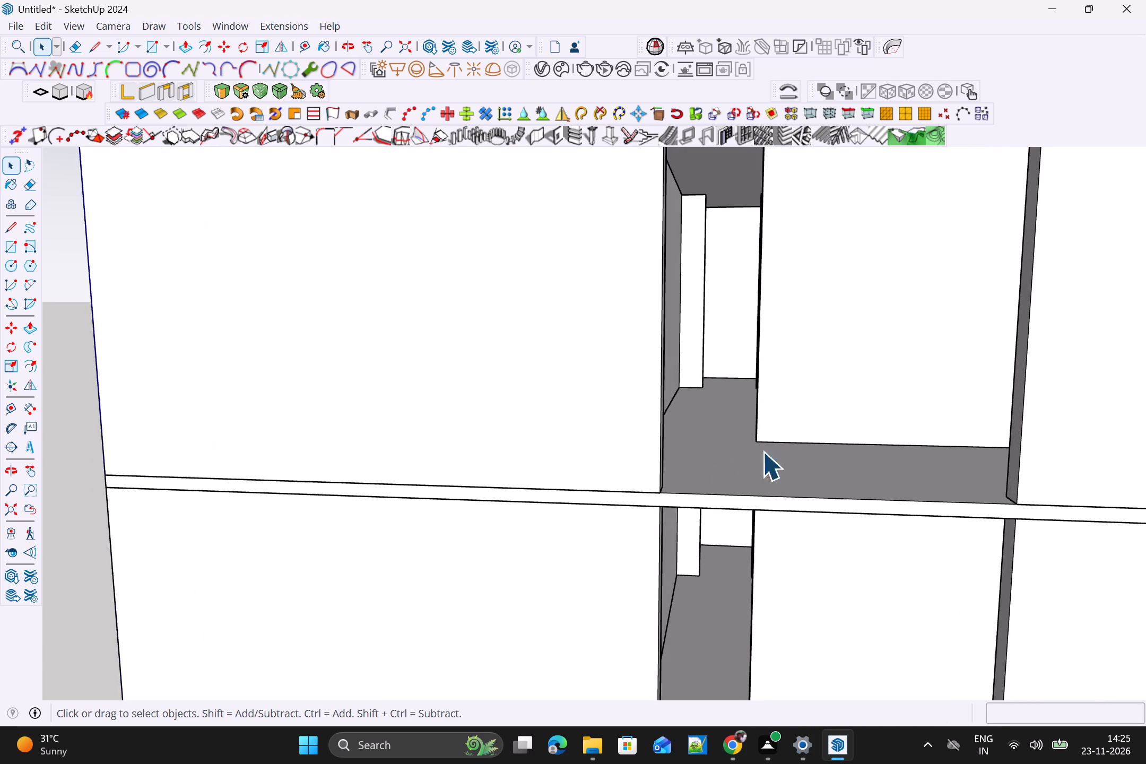
scroll(762, 452, "up", 1)
scroll(768, 443, "down", 6)
middle_click_drag(718, 492, 668, 544)
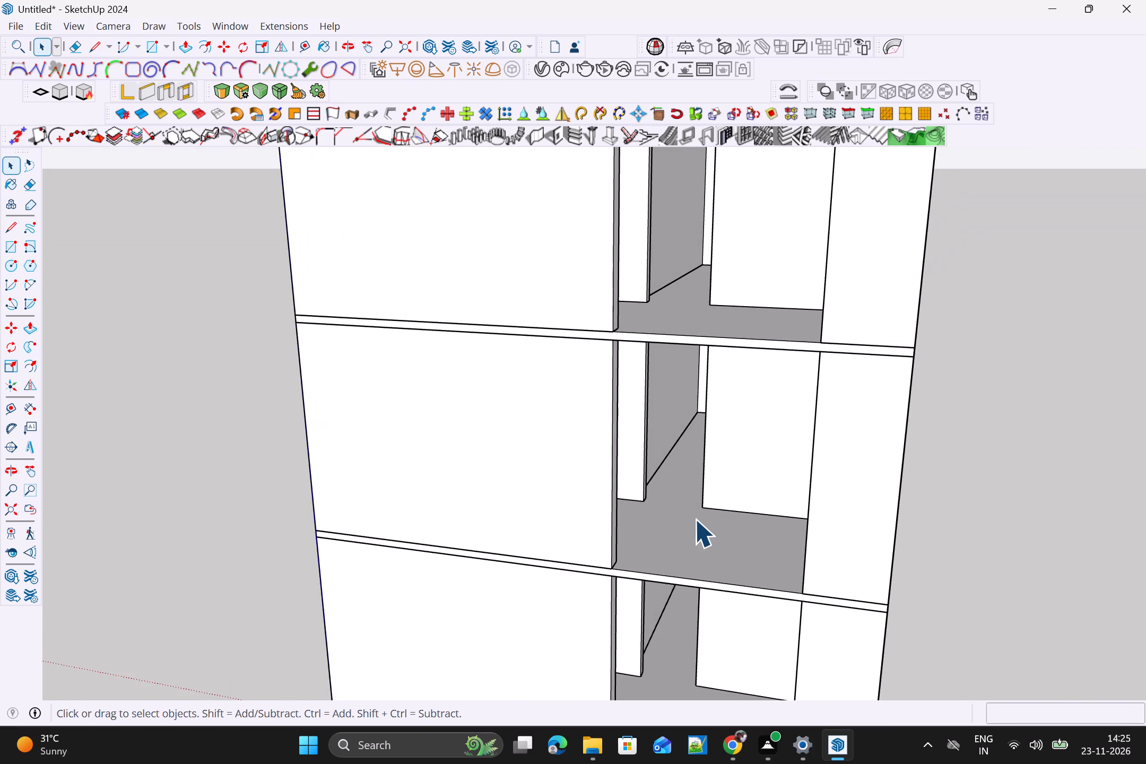
Push/Pull the end face of the second-storey wall at the back of the front recess about 3' 1 1/16" to meet the opposite wall.
scroll(689, 516, "up", 5)
scroll(658, 232, "down", 1)
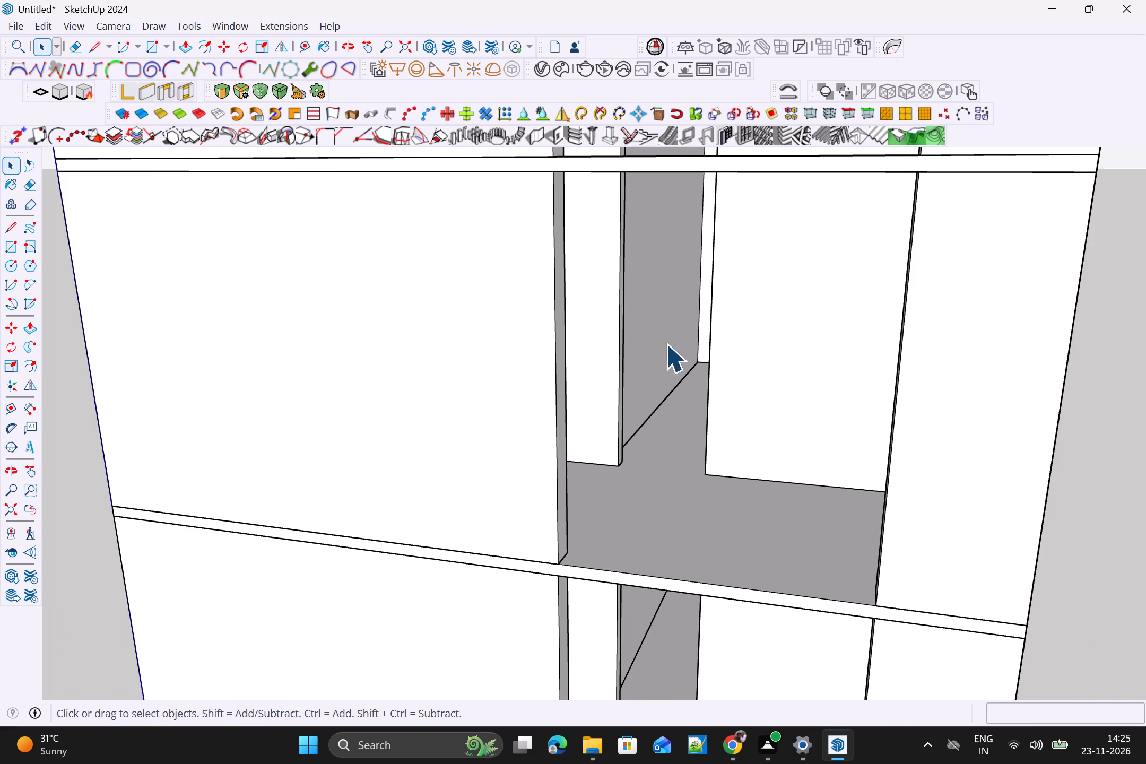
scroll(668, 371, "up", 5)
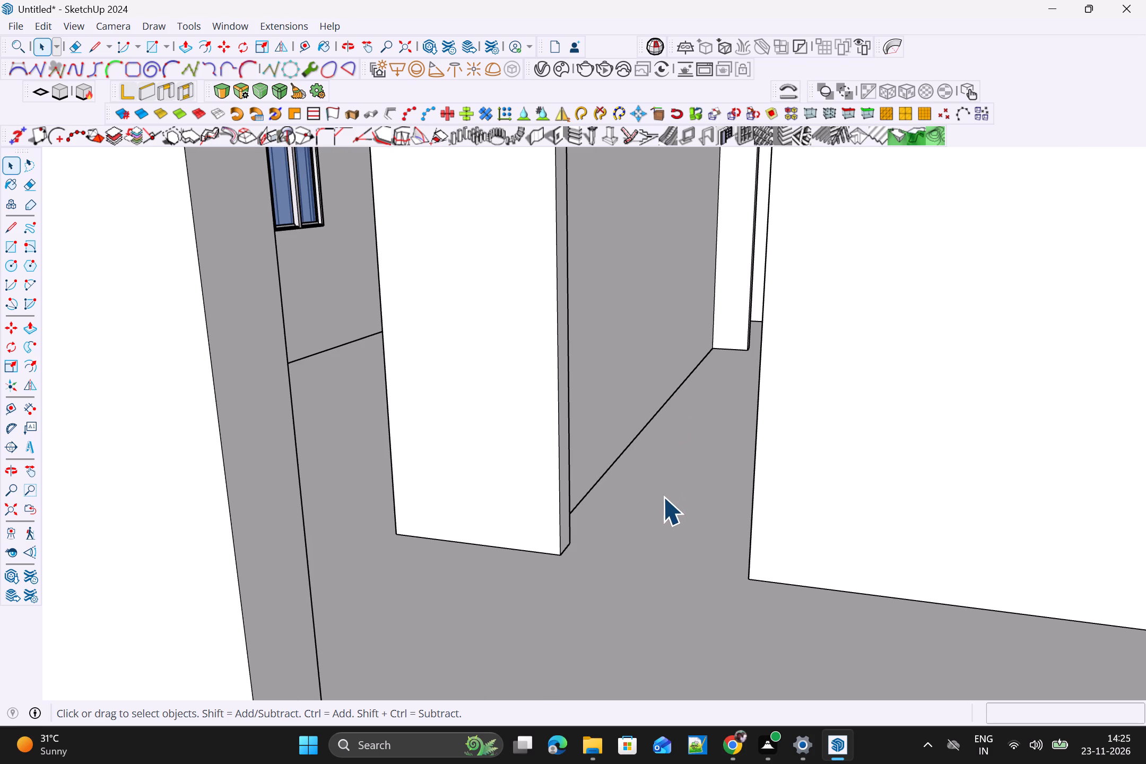
triple_click(567, 531)
triple_click(567, 529)
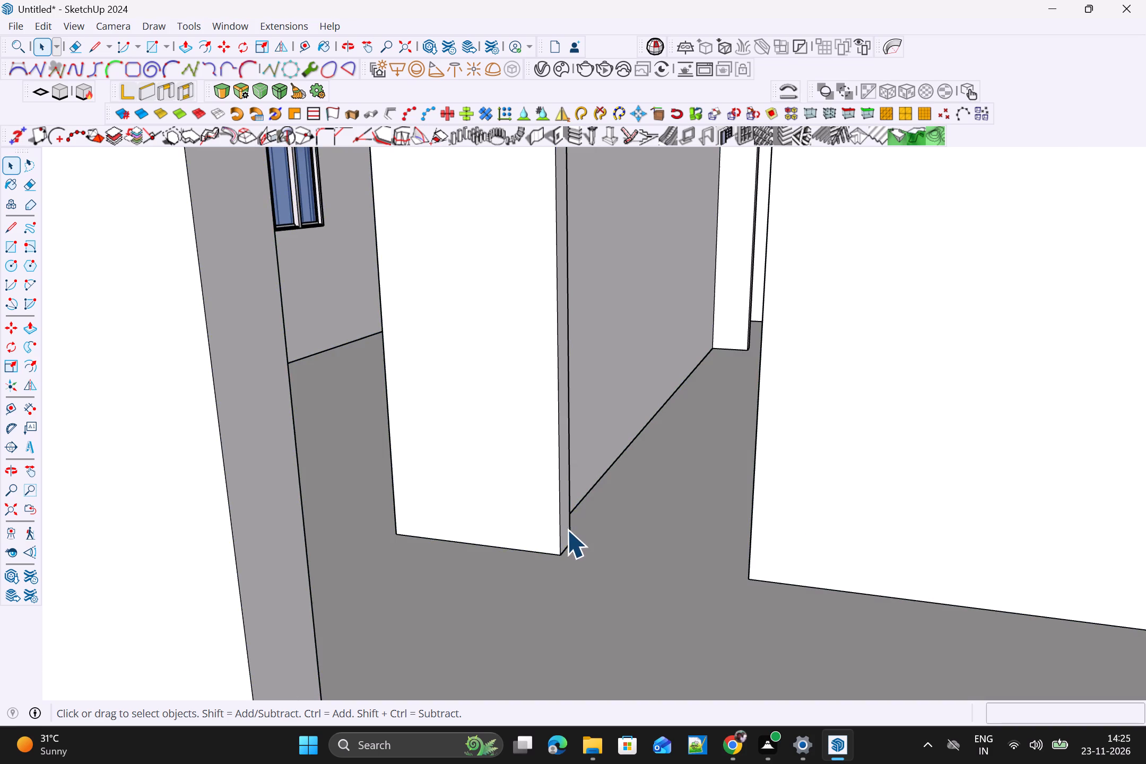
left_click(567, 526)
triple_click(567, 526)
scroll(566, 523, "up", 4)
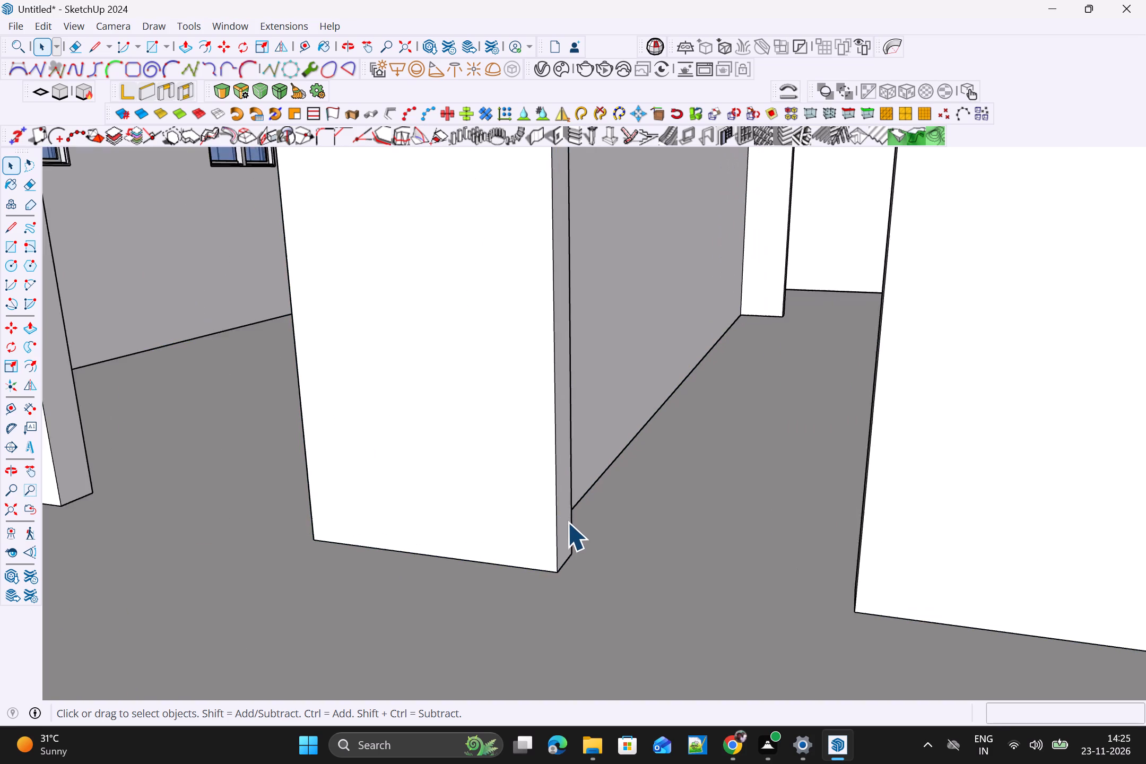
scroll(567, 522, "up", 3)
triple_click(559, 522)
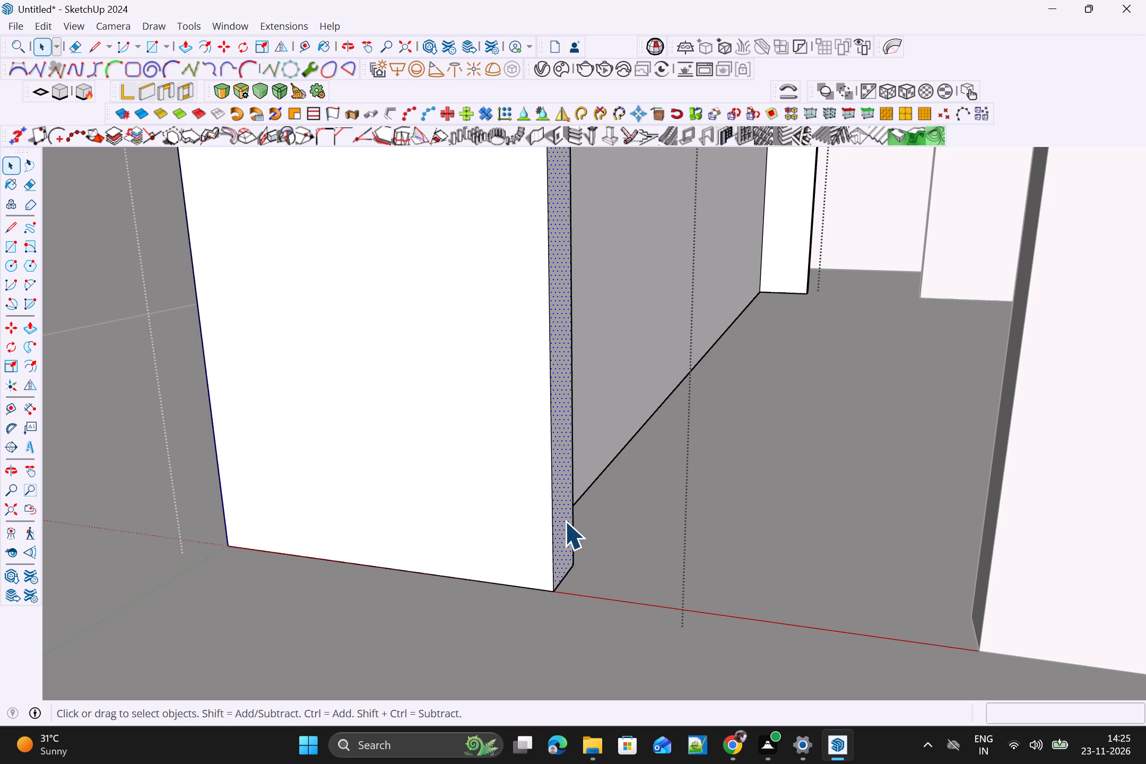
key("p")
left_click(568, 515)
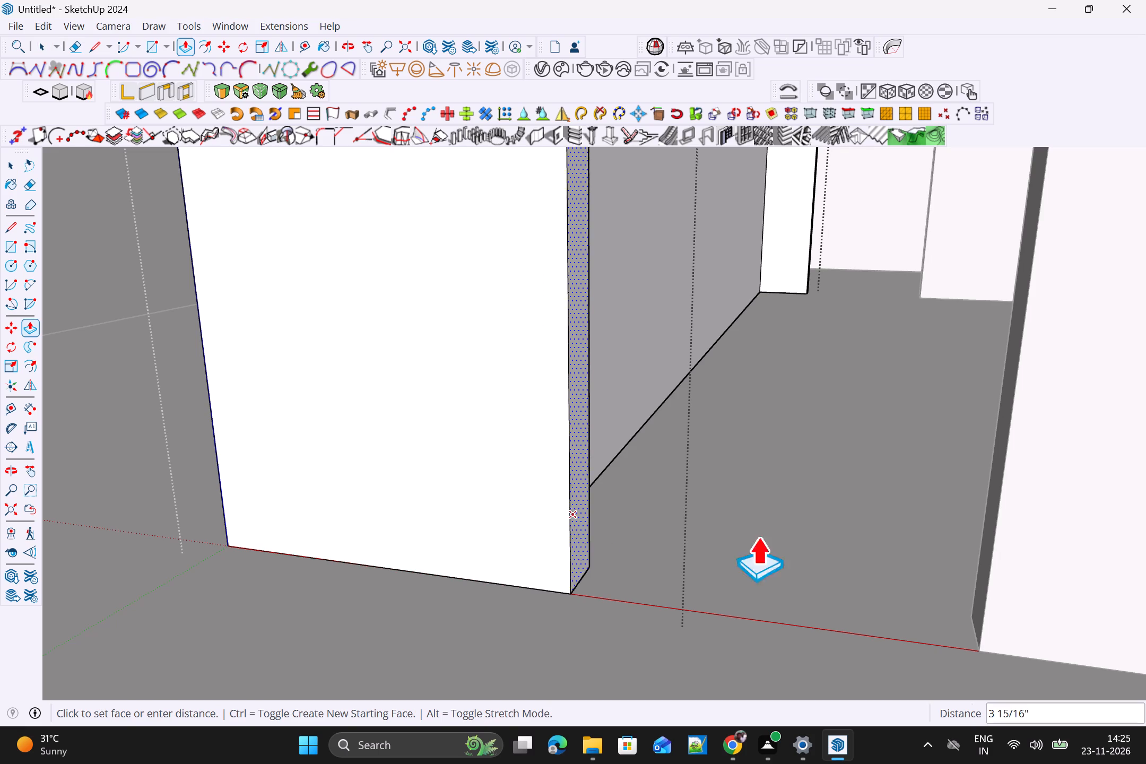
left_click(978, 602)
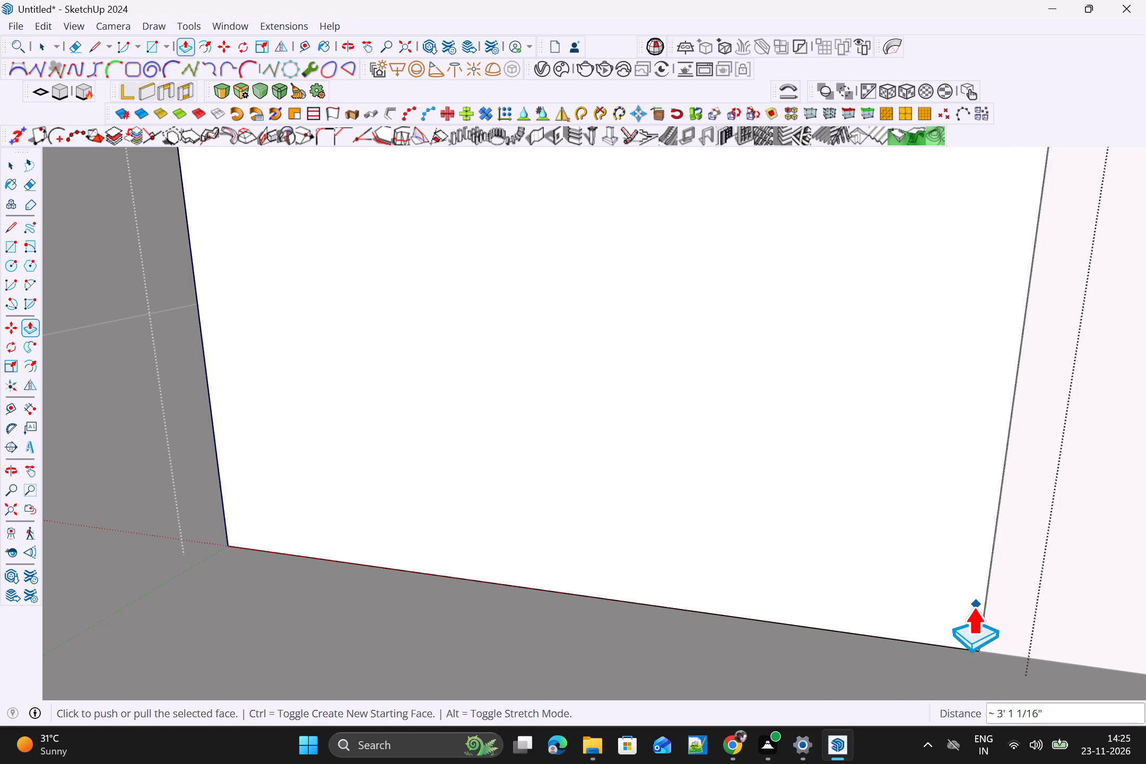
scroll(972, 609, "down", 14)
key("space")
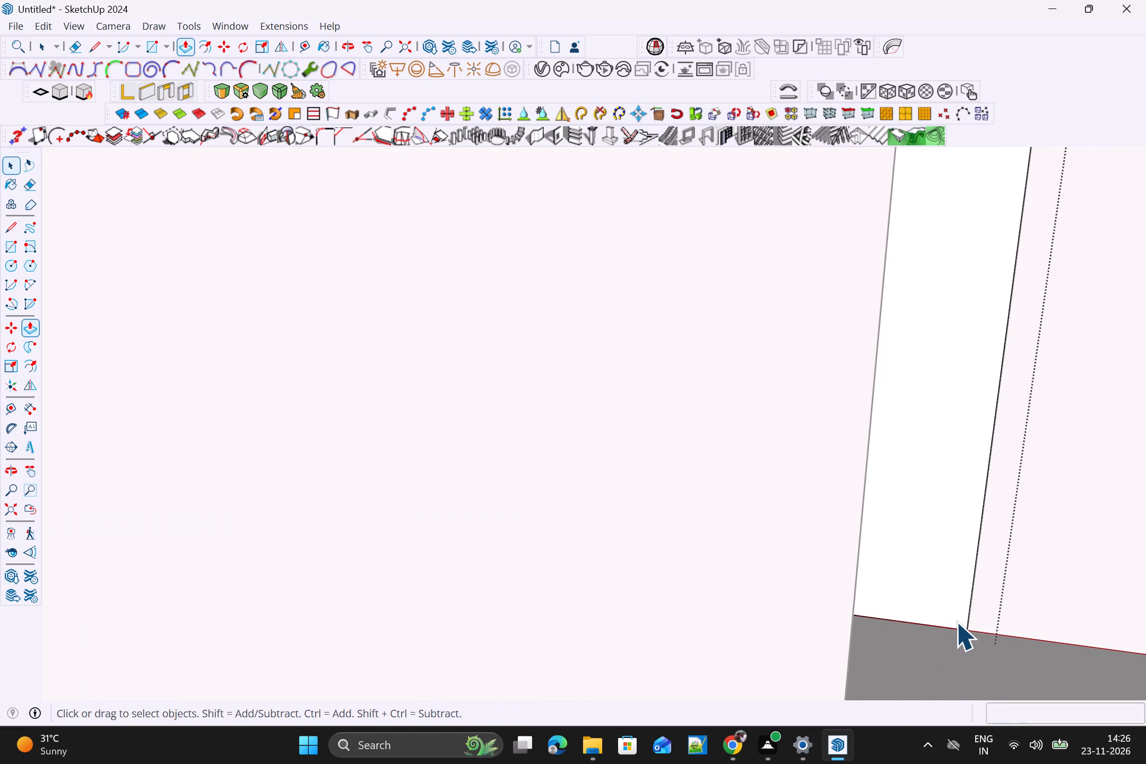
scroll(956, 622, "down", 10)
left_click(465, 553)
scroll(709, 551, "down", 5)
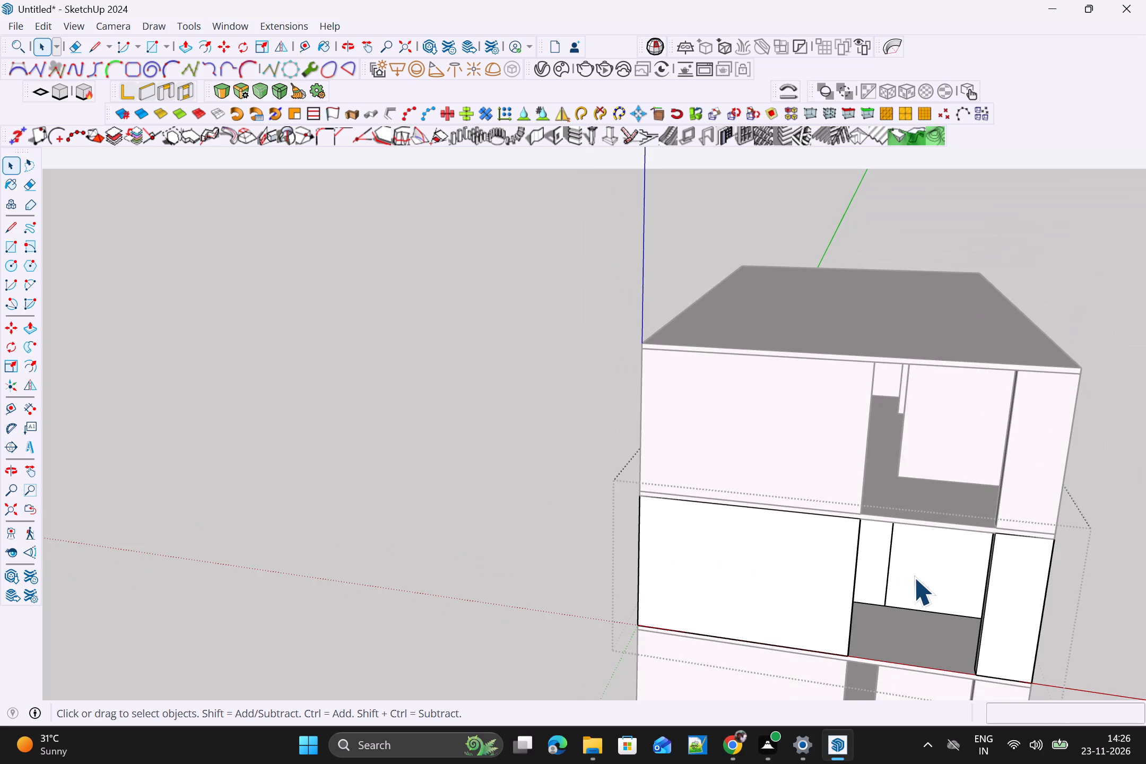
scroll(889, 438, "up", 5)
middle_click_drag(847, 471, 745, 468)
scroll(819, 471, "up", 1)
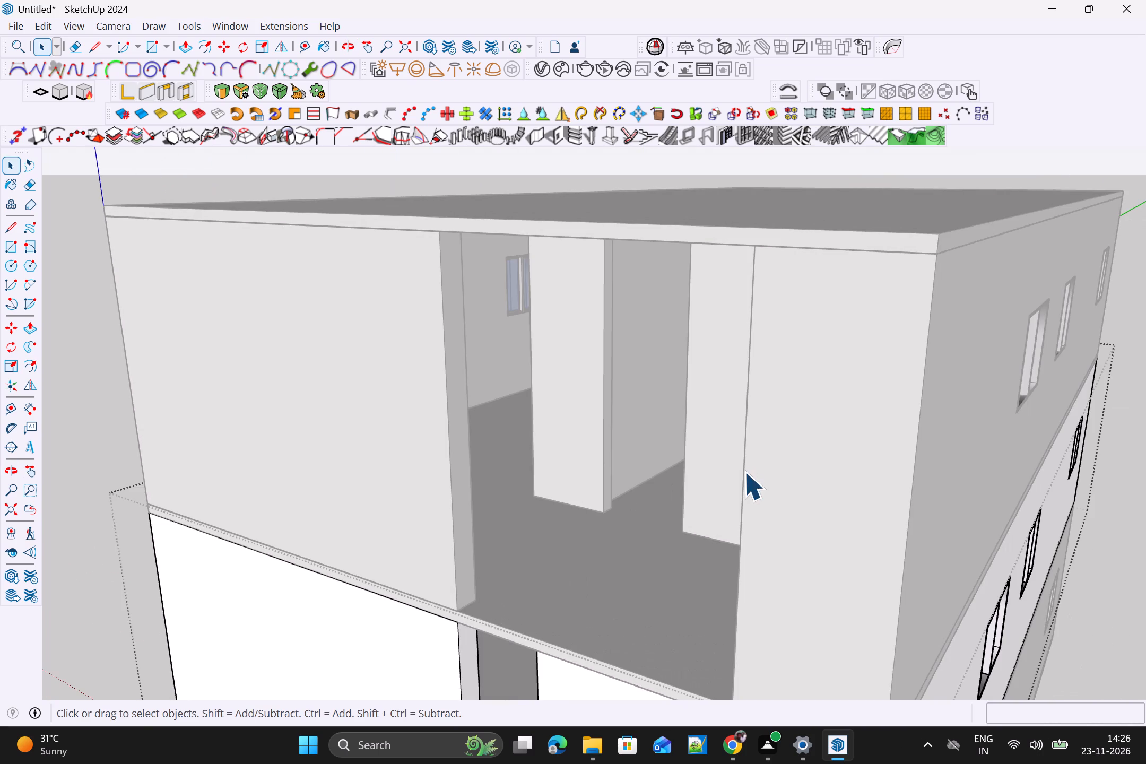
left_click(1140, 508)
scroll(687, 410, "up", 4)
scroll(559, 404, "down", 9)
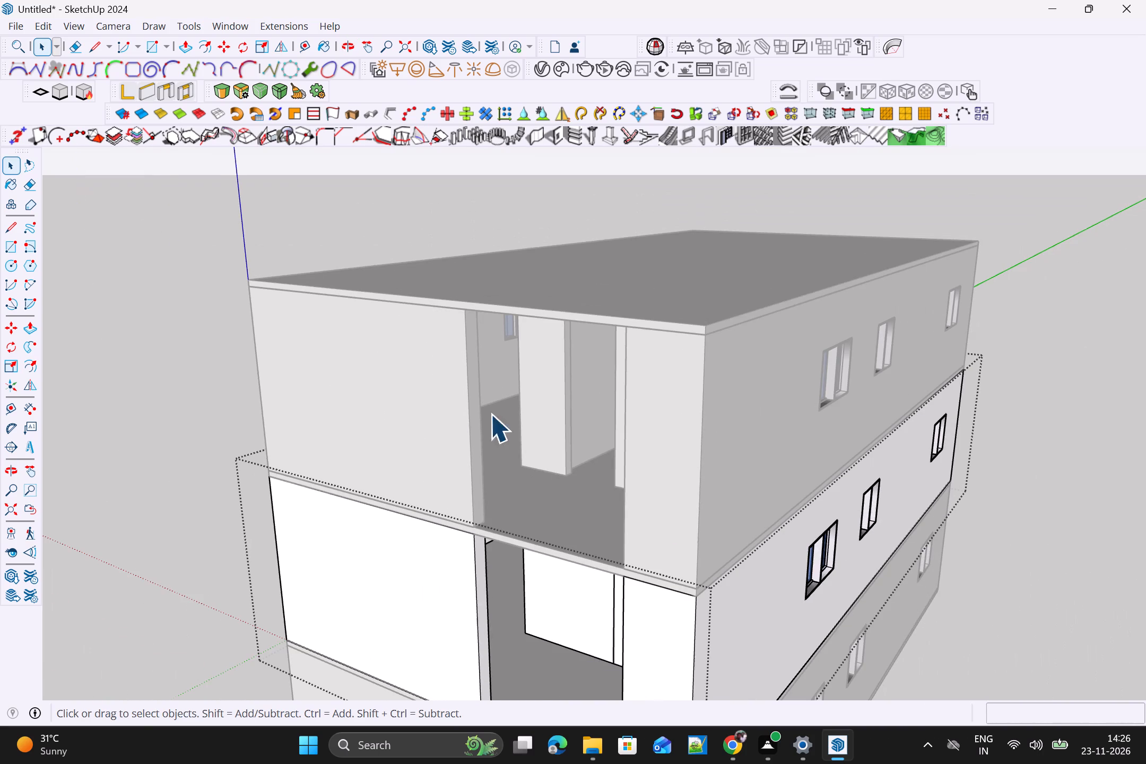
left_click(199, 371)
left_click(1022, 492)
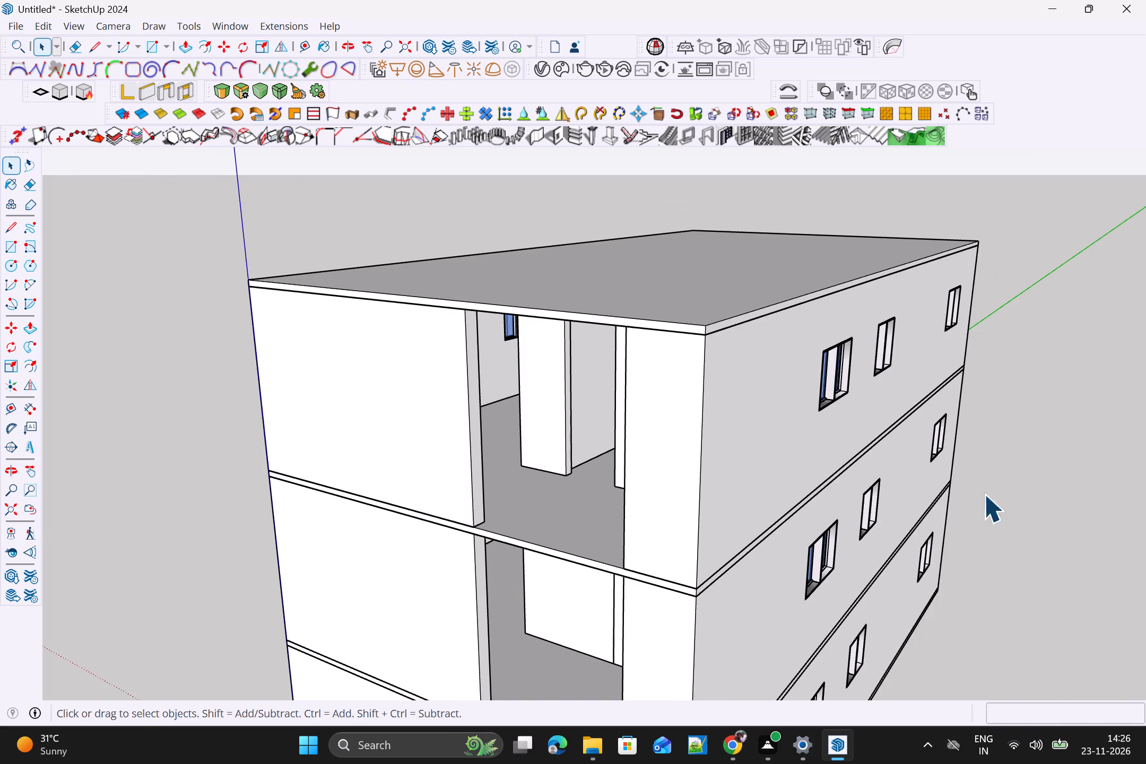
Extend the matching third-storey wall end across its opening about 3' 1 1/16" with Push/Pull, up to the facing wall.
scroll(564, 410, "up", 8)
left_click(573, 389)
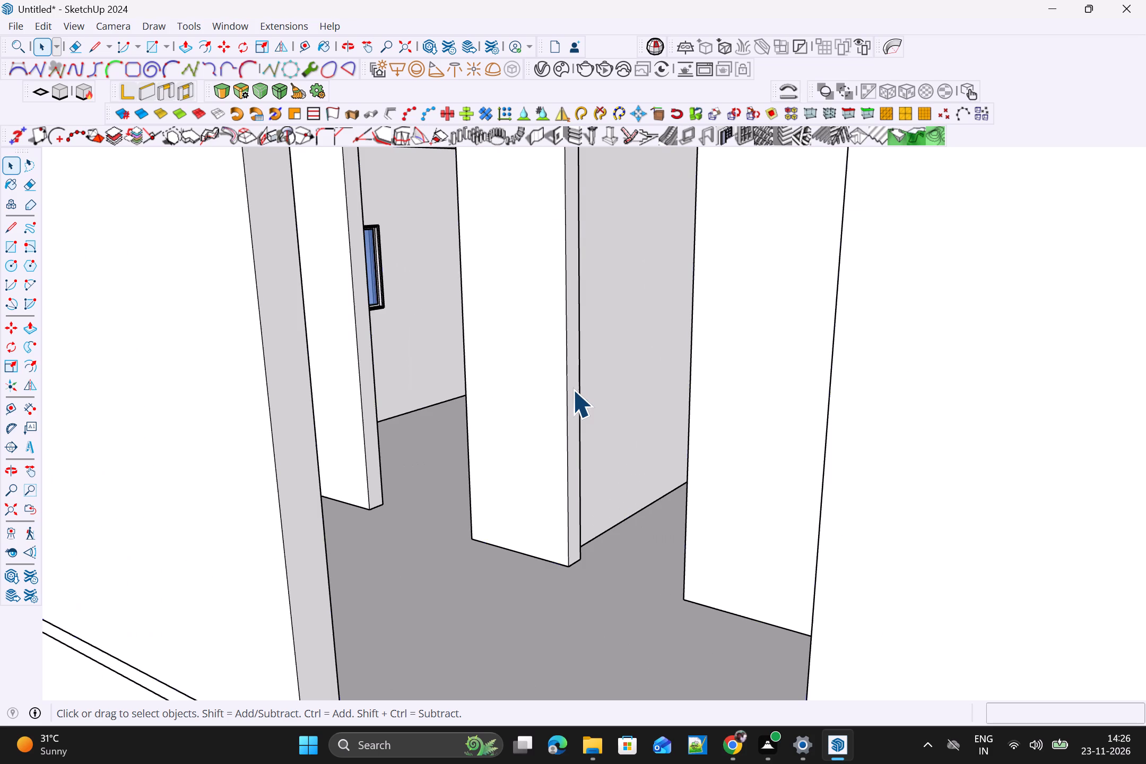
scroll(575, 392, "up", 4)
triple_click(575, 392)
left_click(574, 393)
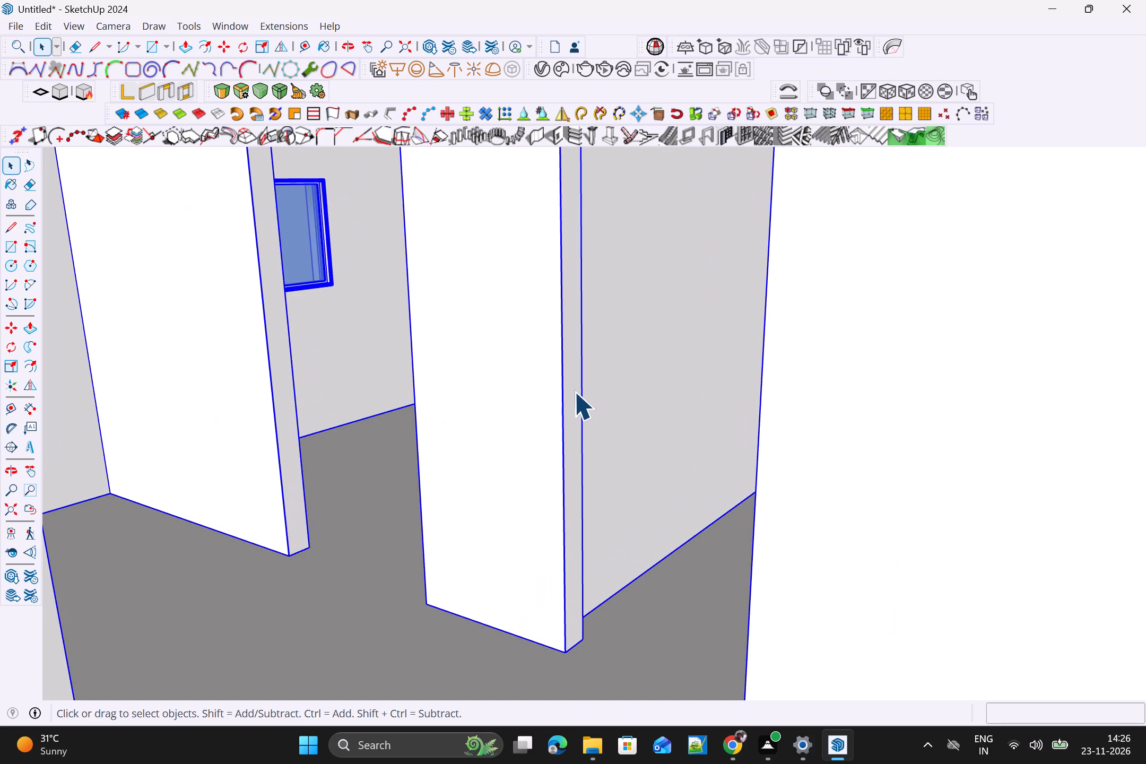
left_click(574, 392)
left_click(574, 392)
triple_click(571, 391)
left_click(575, 388)
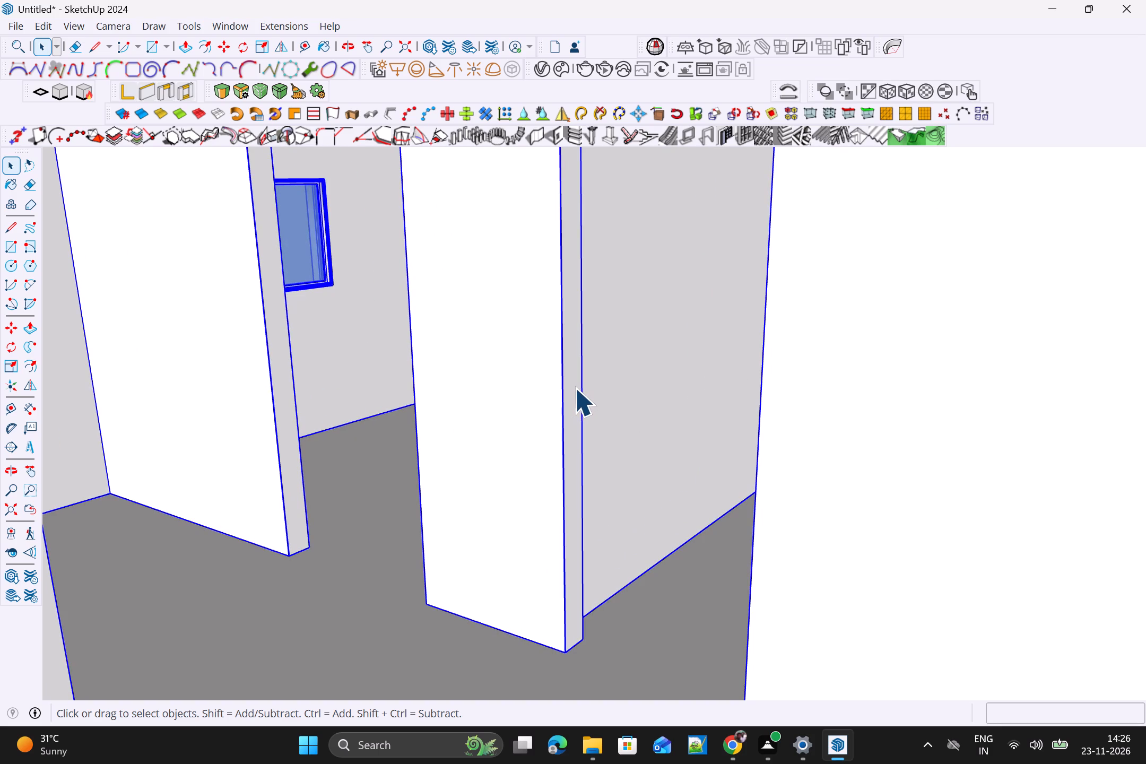
triple_click(575, 388)
double_click(575, 387)
left_click(573, 387)
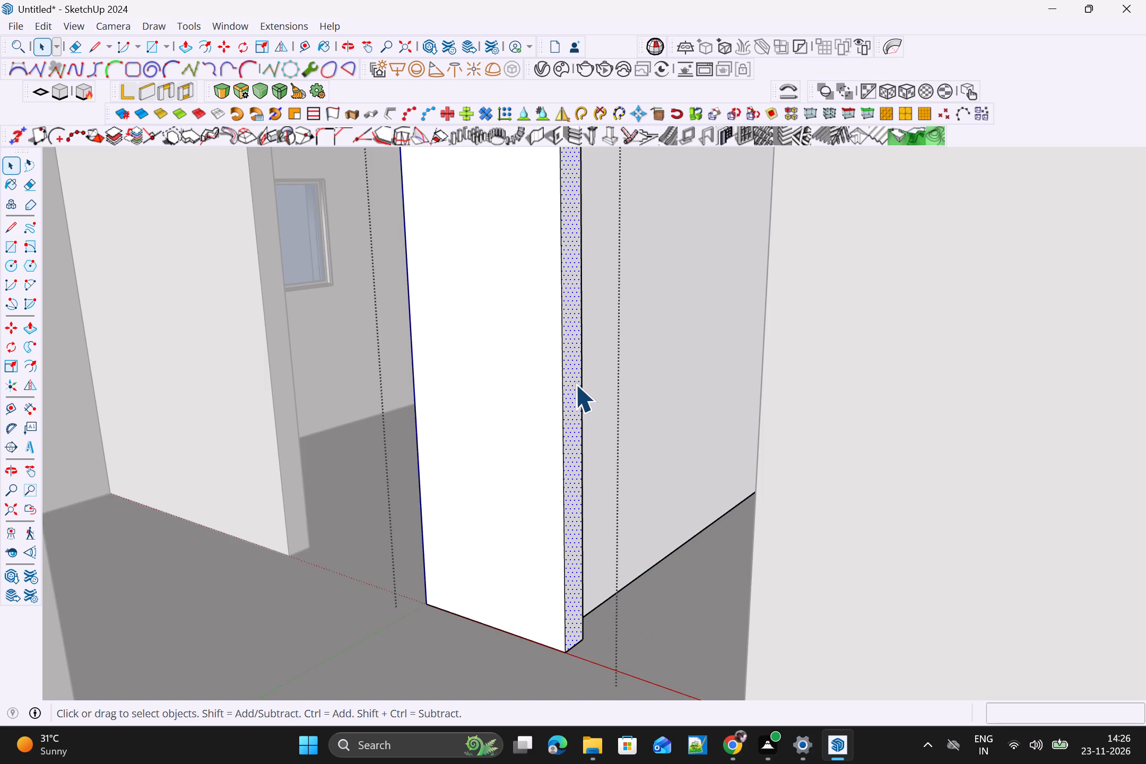
key("p")
left_click(571, 374)
scroll(597, 402, "down", 6)
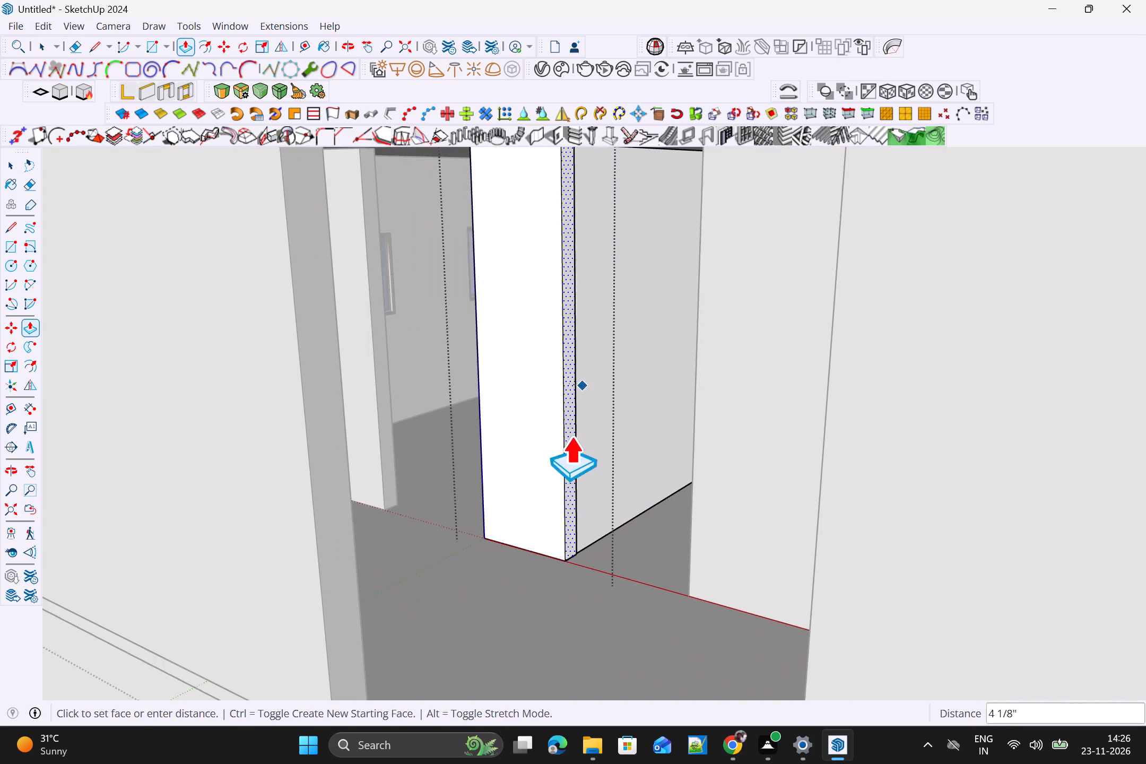
middle_click_drag(590, 440, 747, 475)
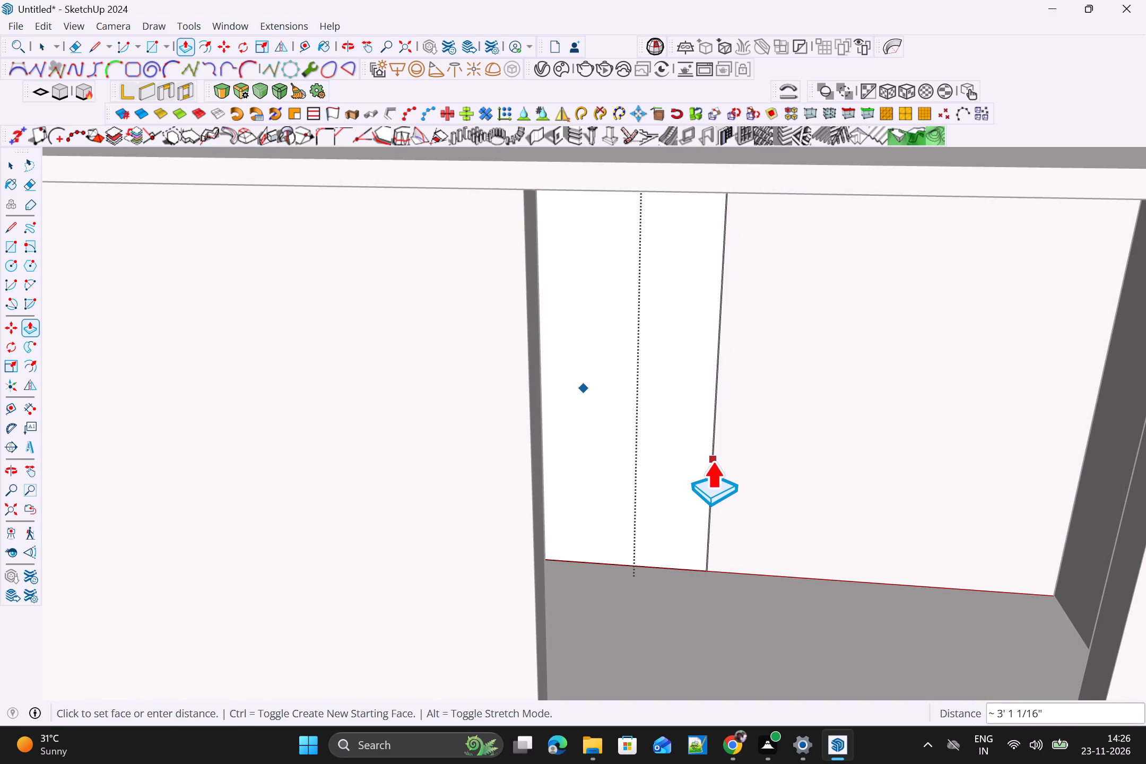
left_click(713, 460)
scroll(716, 463, "down", 8)
key("space")
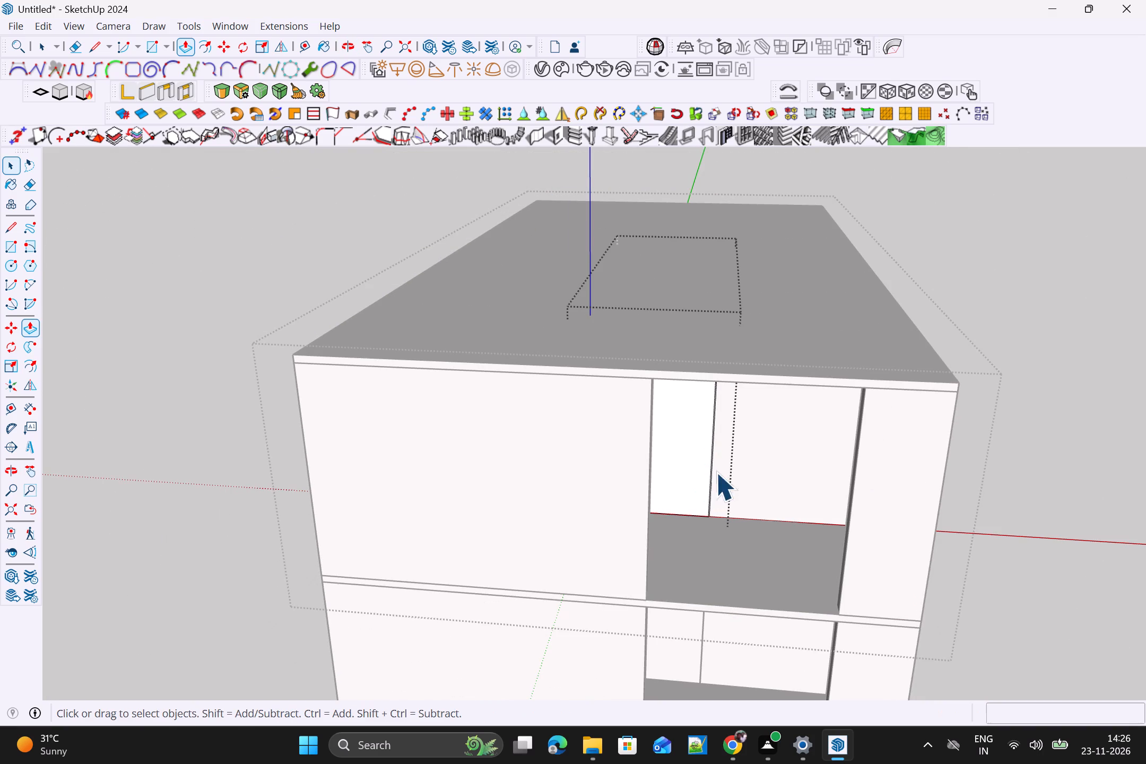
left_click(1045, 485)
Examine the front recesses of all three storeys for openings in the back wall that are still open.
scroll(1013, 511, "down", 5)
scroll(954, 414, "up", 1)
scroll(948, 371, "down", 1)
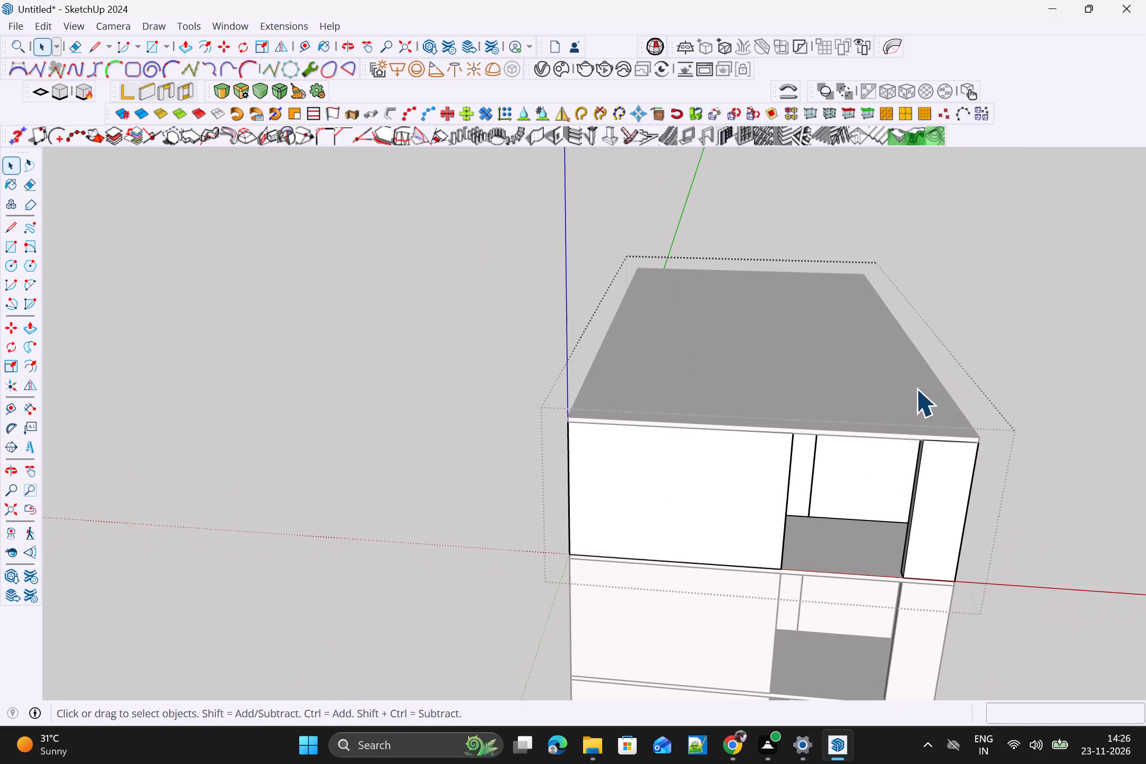
middle_click_drag(1000, 498, 981, 376)
scroll(891, 498, "up", 4)
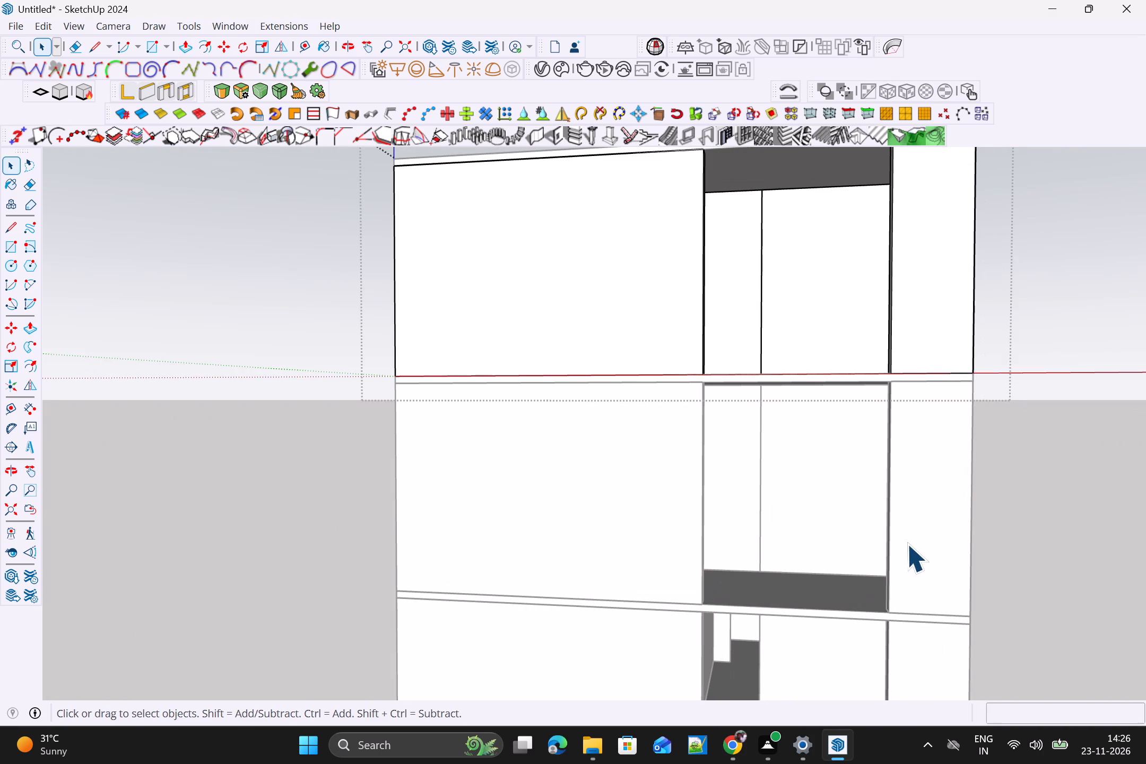
left_click(1043, 494)
scroll(807, 301, "up", 4)
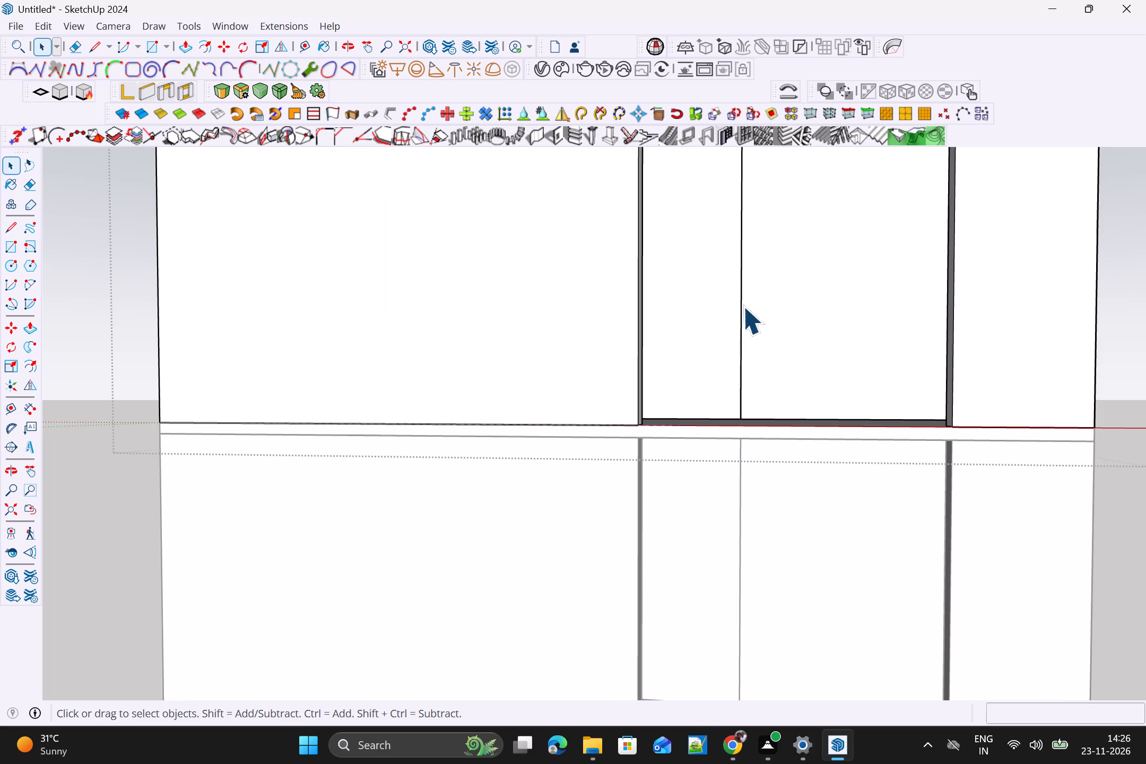
left_click_drag(740, 321, 742, 326)
scroll(770, 340, "down", 10)
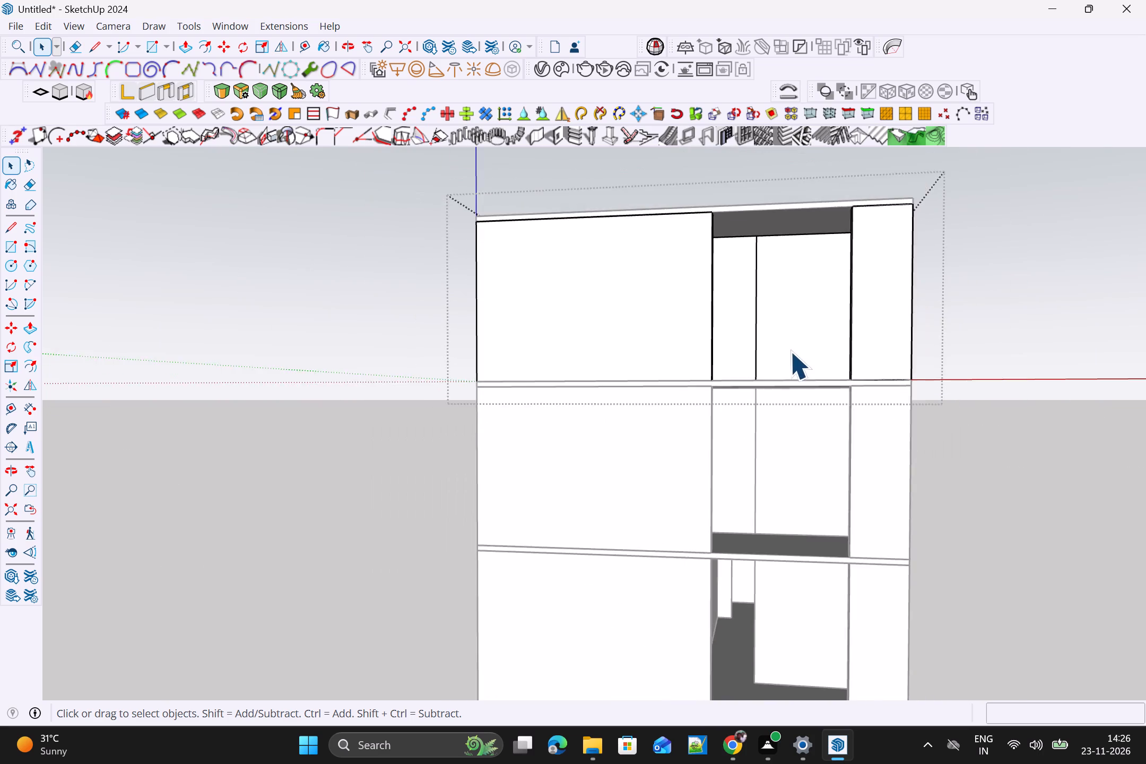
scroll(790, 351, "down", 2)
left_click(895, 460)
scroll(811, 563, "up", 1)
middle_click_drag(665, 578, 633, 578)
scroll(618, 584, "down", 1)
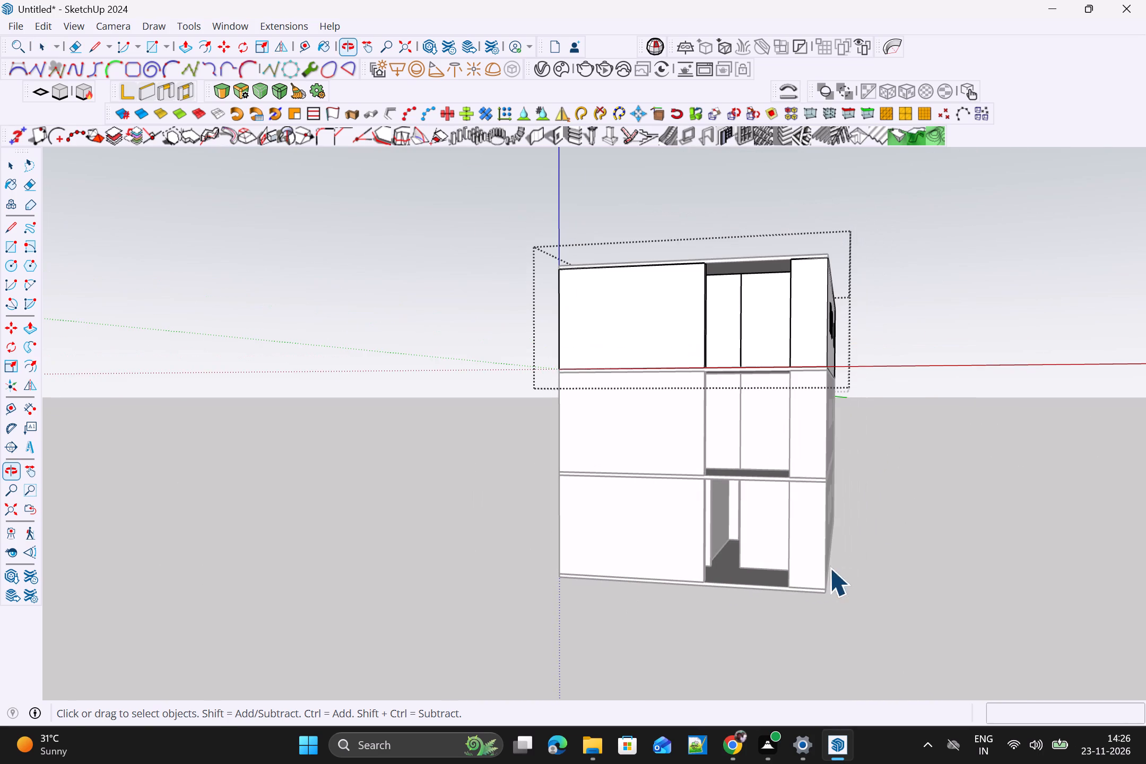
left_click(1145, 503)
left_click(1009, 533)
left_click(975, 535)
Push/Pull the ground-storey wall end at the back of the front recess about 3' 1 1/16" to close the opening.
scroll(787, 567, "up", 5)
middle_click_drag(765, 607, 690, 612)
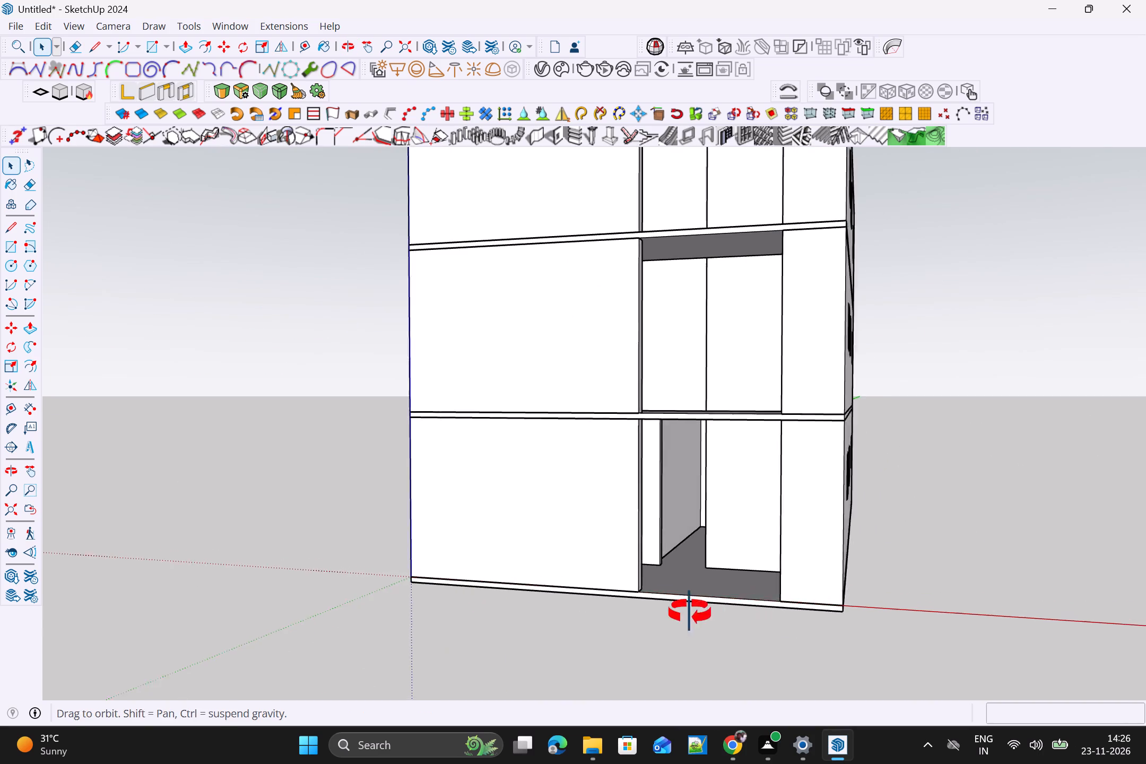
middle_click_drag(690, 612, 668, 612)
scroll(632, 531, "up", 10)
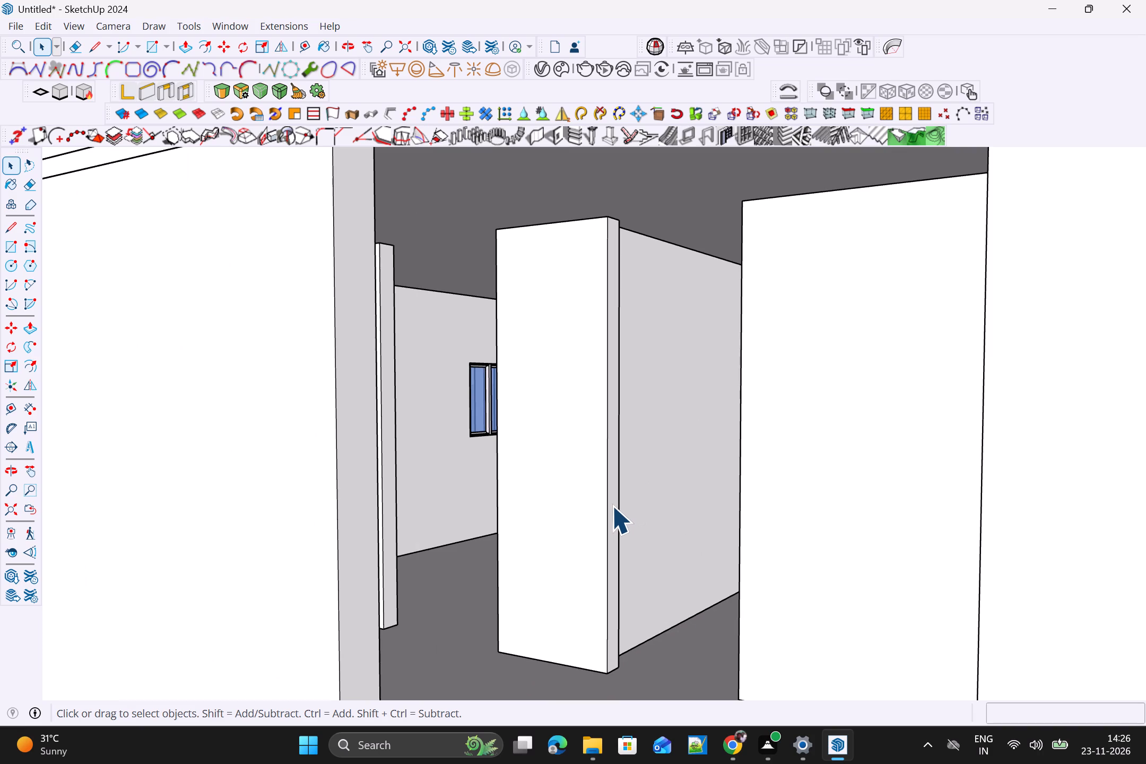
left_click(612, 506)
triple_click(615, 497)
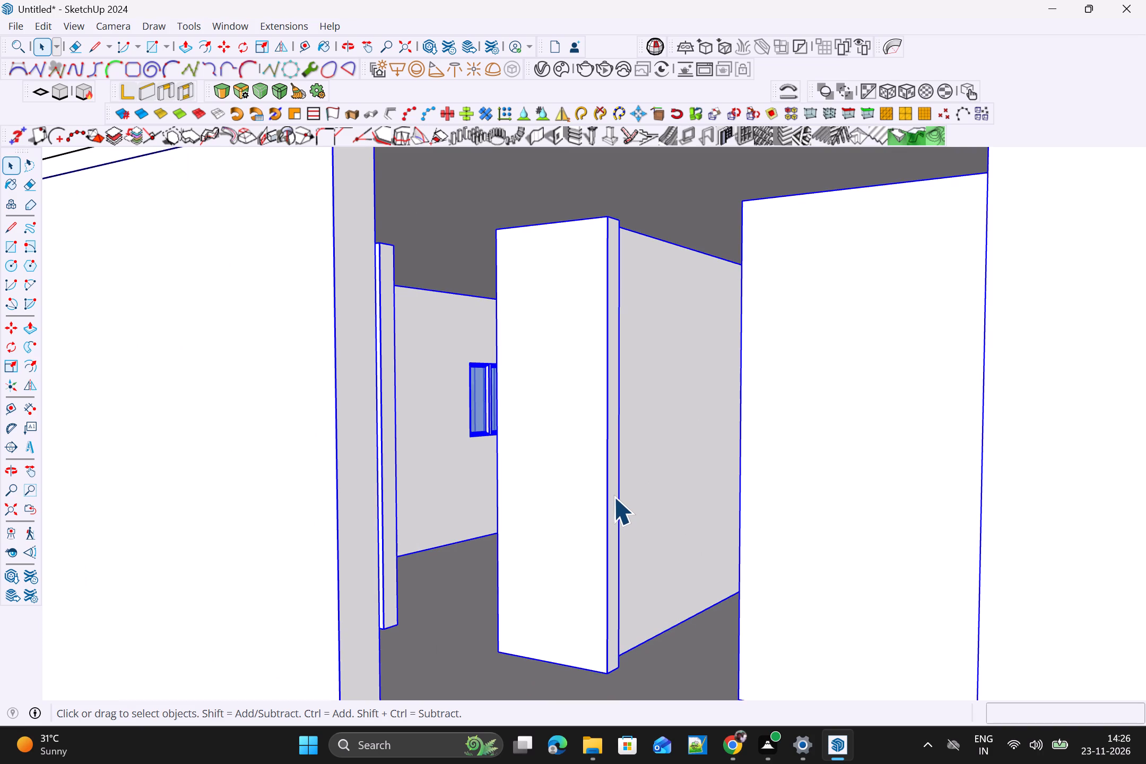
left_click(613, 497)
left_click(613, 497)
left_click(613, 497)
triple_click(614, 494)
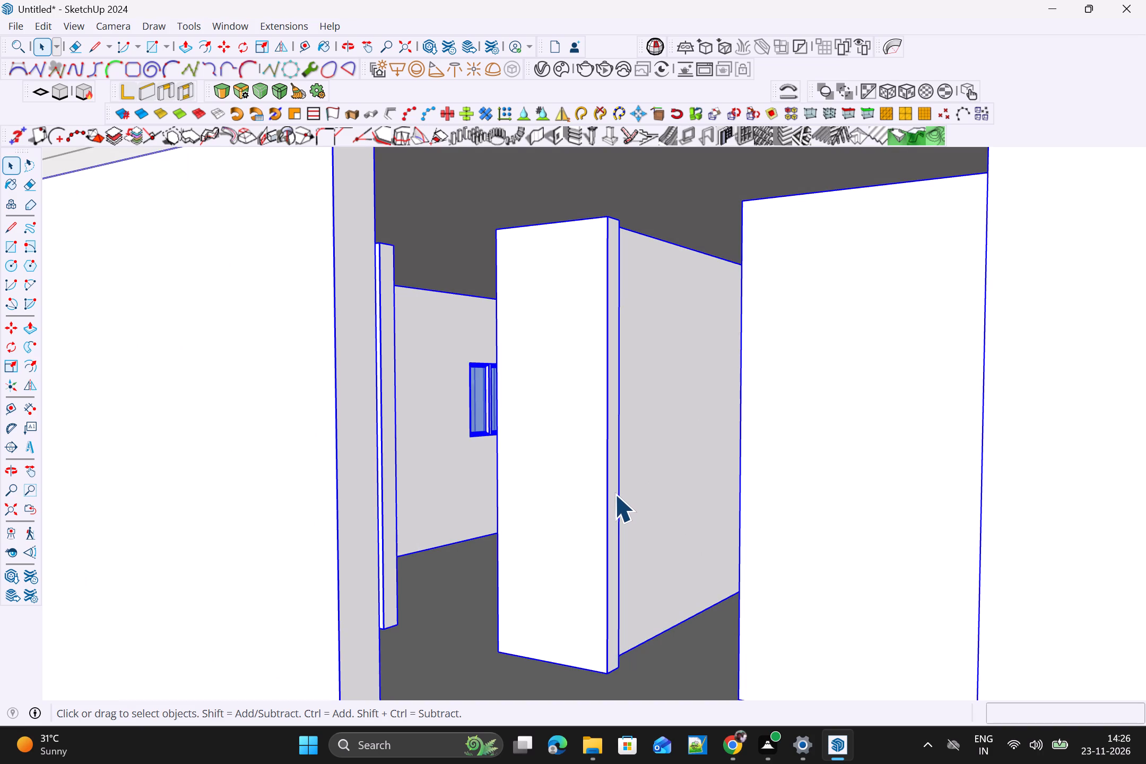
scroll(614, 493, "up", 8)
left_click(613, 493)
left_click(613, 491)
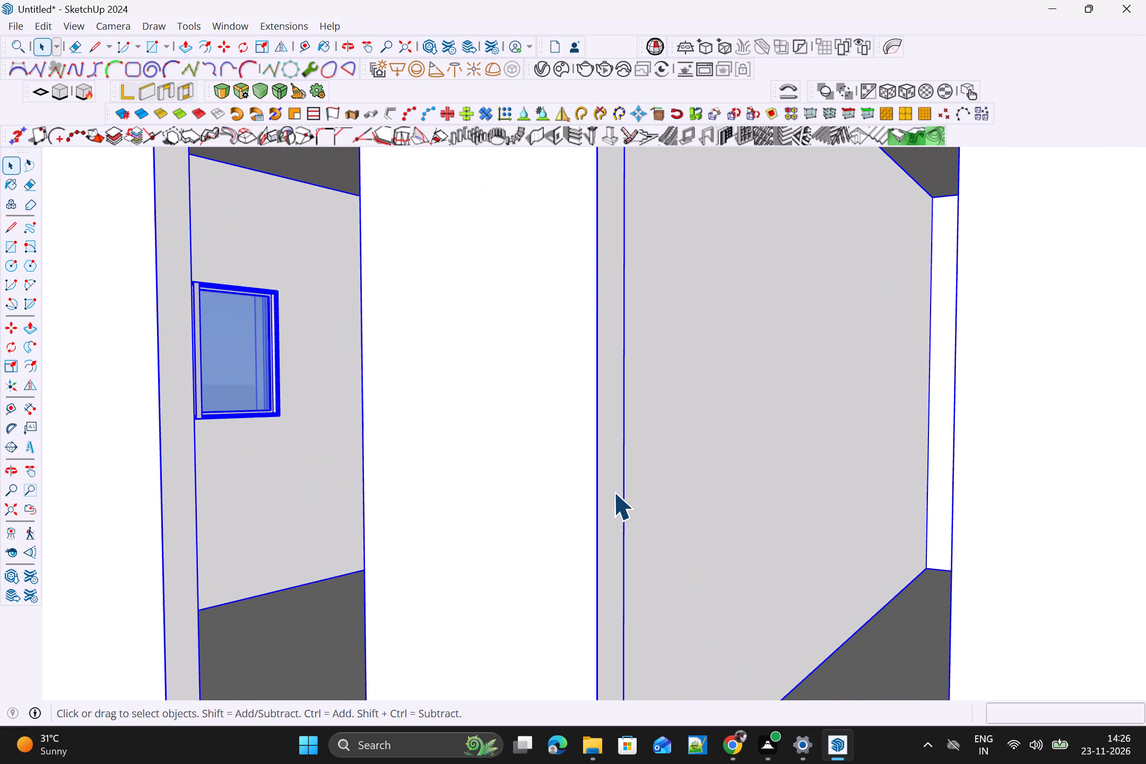
triple_click(615, 492)
left_click(615, 491)
triple_click(614, 490)
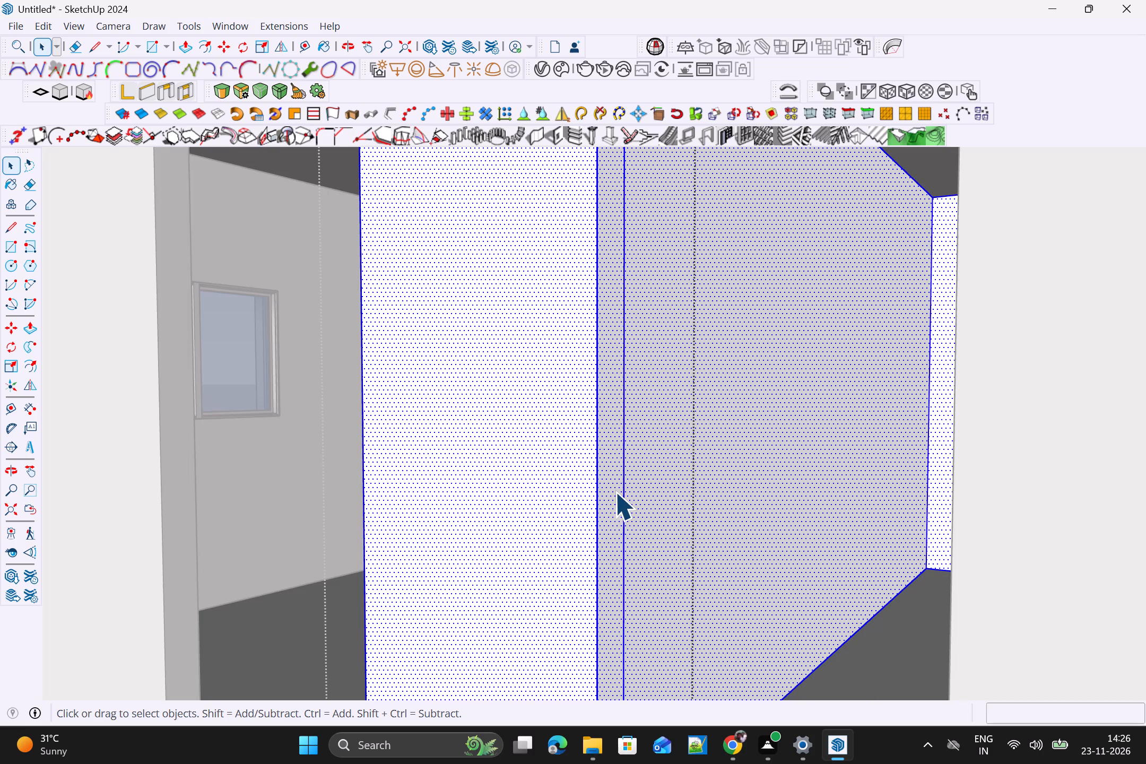
double_click(615, 492)
left_click(612, 489)
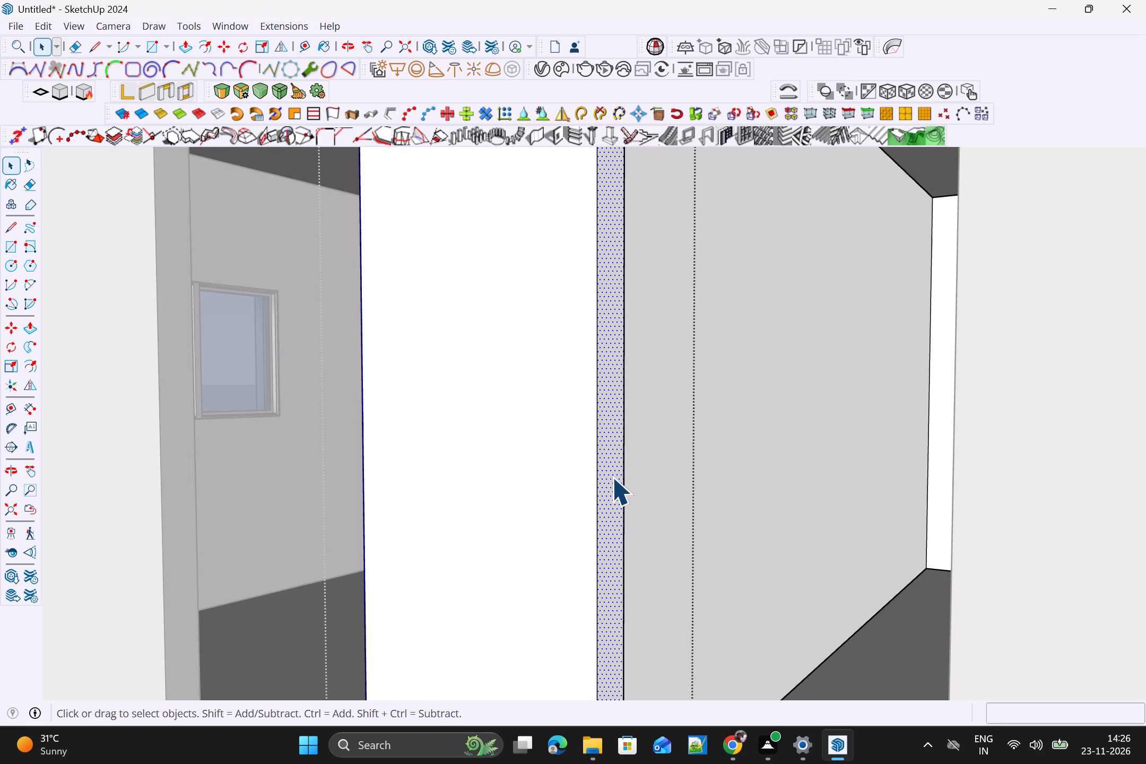
key("p")
left_click(612, 482)
scroll(688, 503, "down", 6)
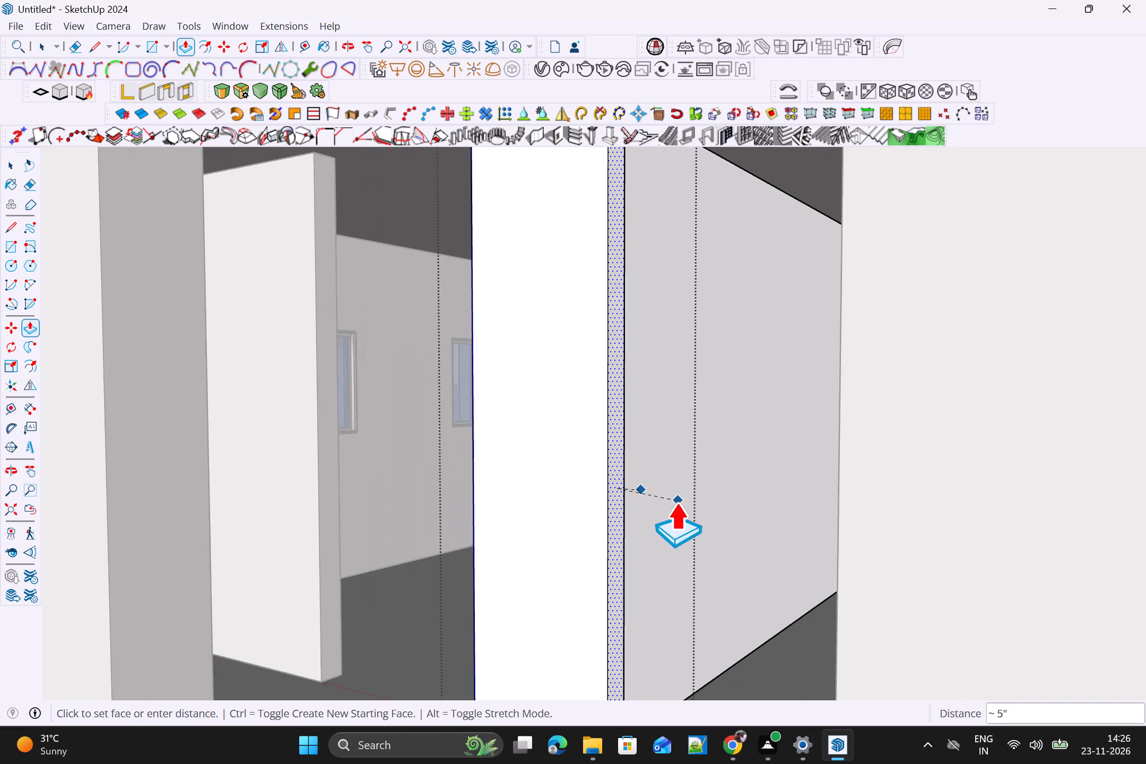
scroll(676, 501, "down", 3)
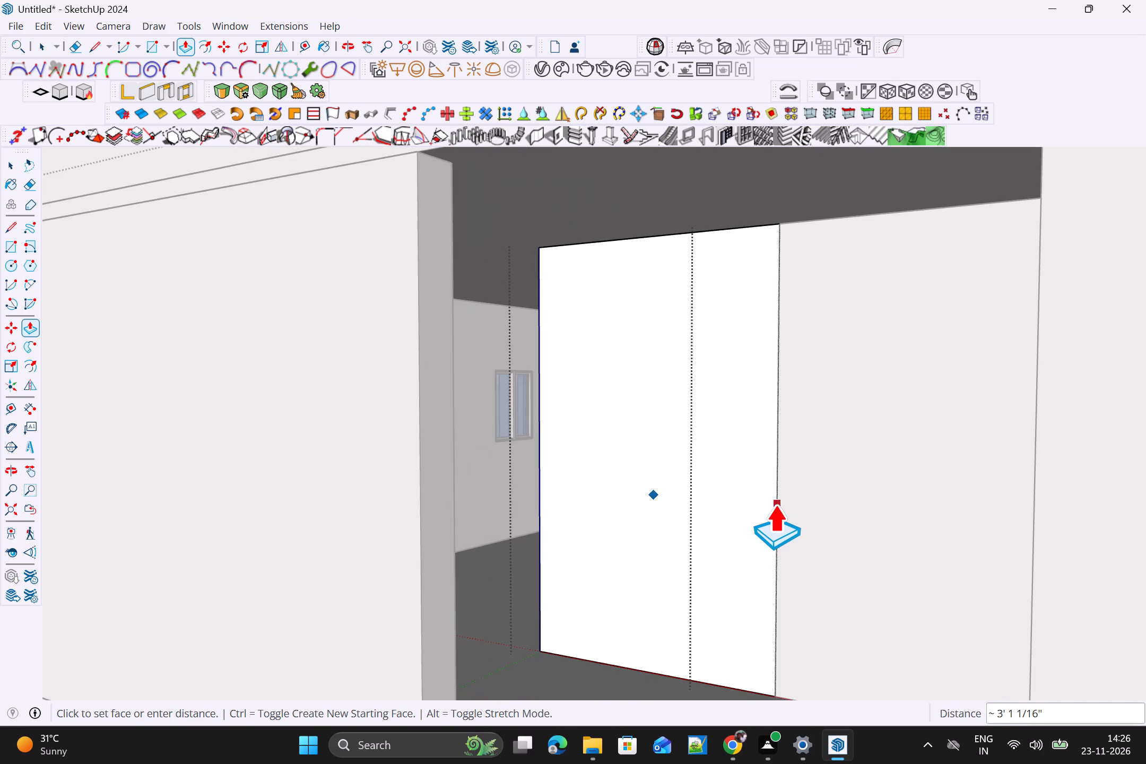
left_click(777, 503)
scroll(769, 506, "down", 11)
key("space")
left_click(1031, 560)
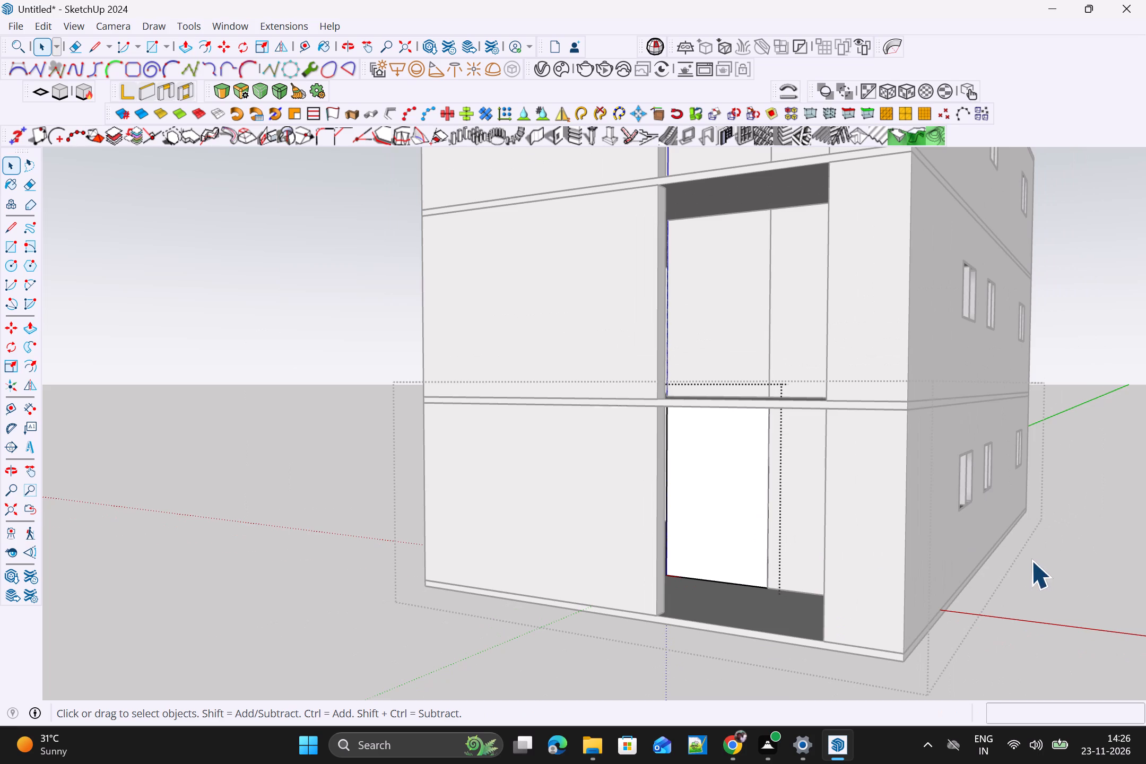
scroll(1025, 563, "down", 4)
scroll(864, 508, "up", 4)
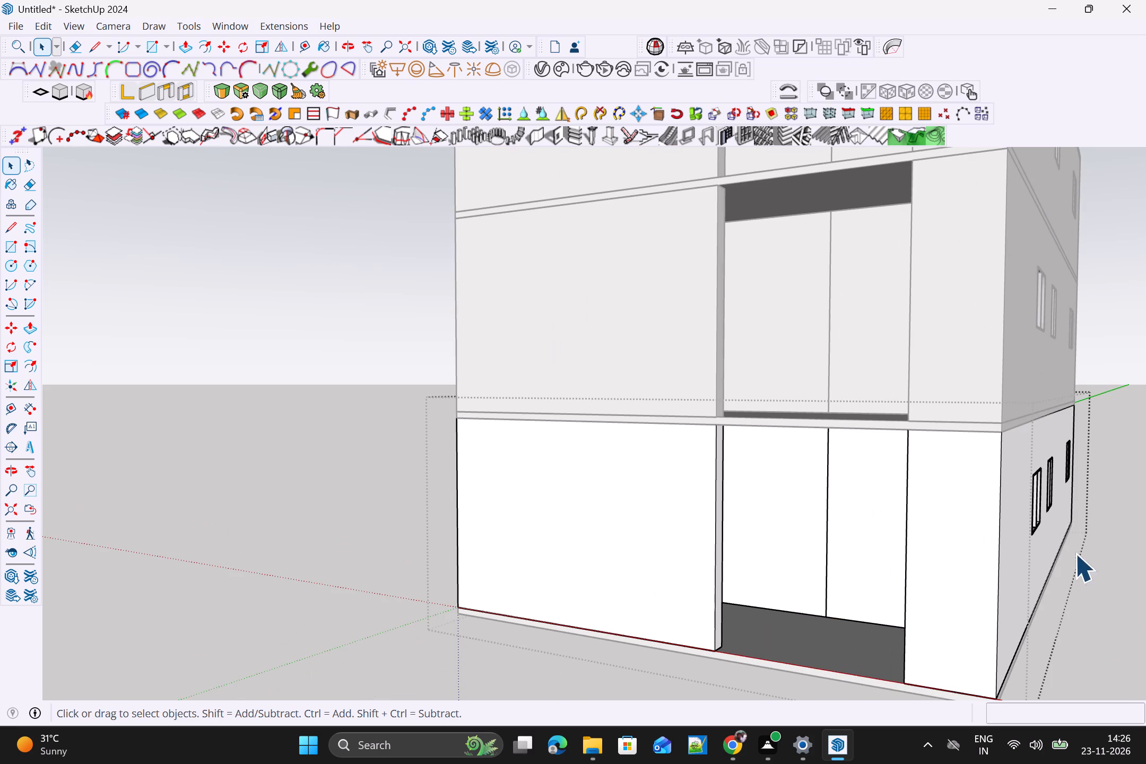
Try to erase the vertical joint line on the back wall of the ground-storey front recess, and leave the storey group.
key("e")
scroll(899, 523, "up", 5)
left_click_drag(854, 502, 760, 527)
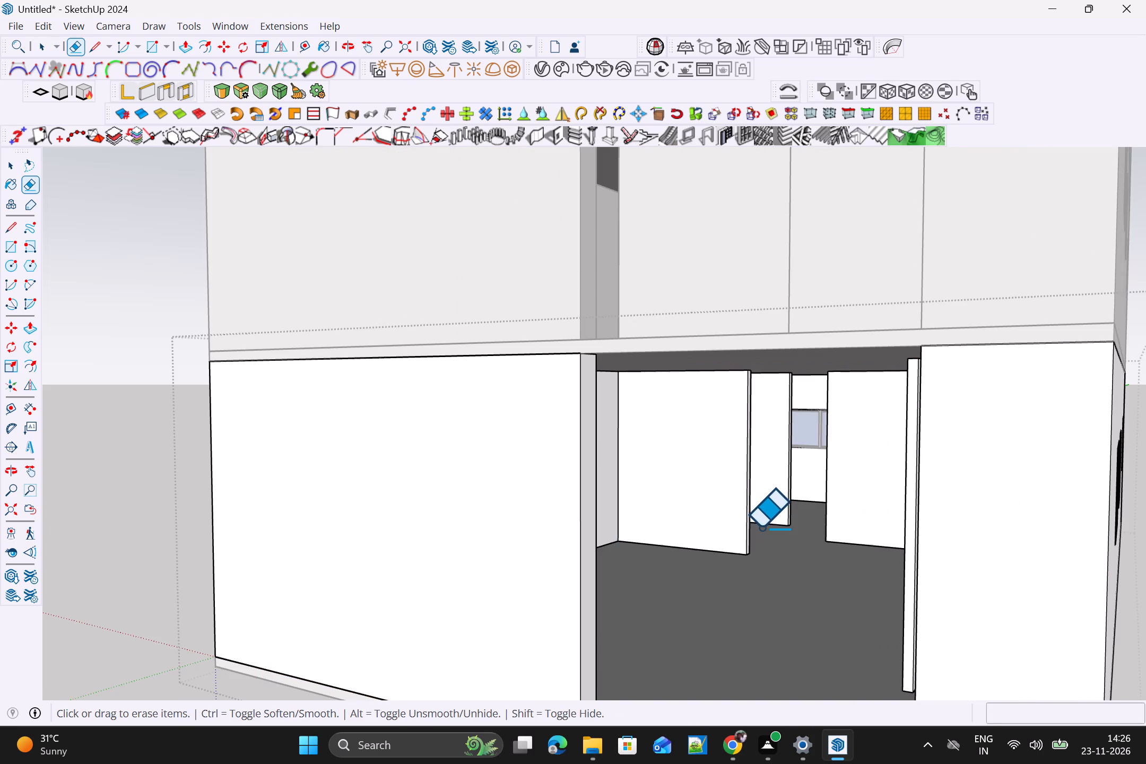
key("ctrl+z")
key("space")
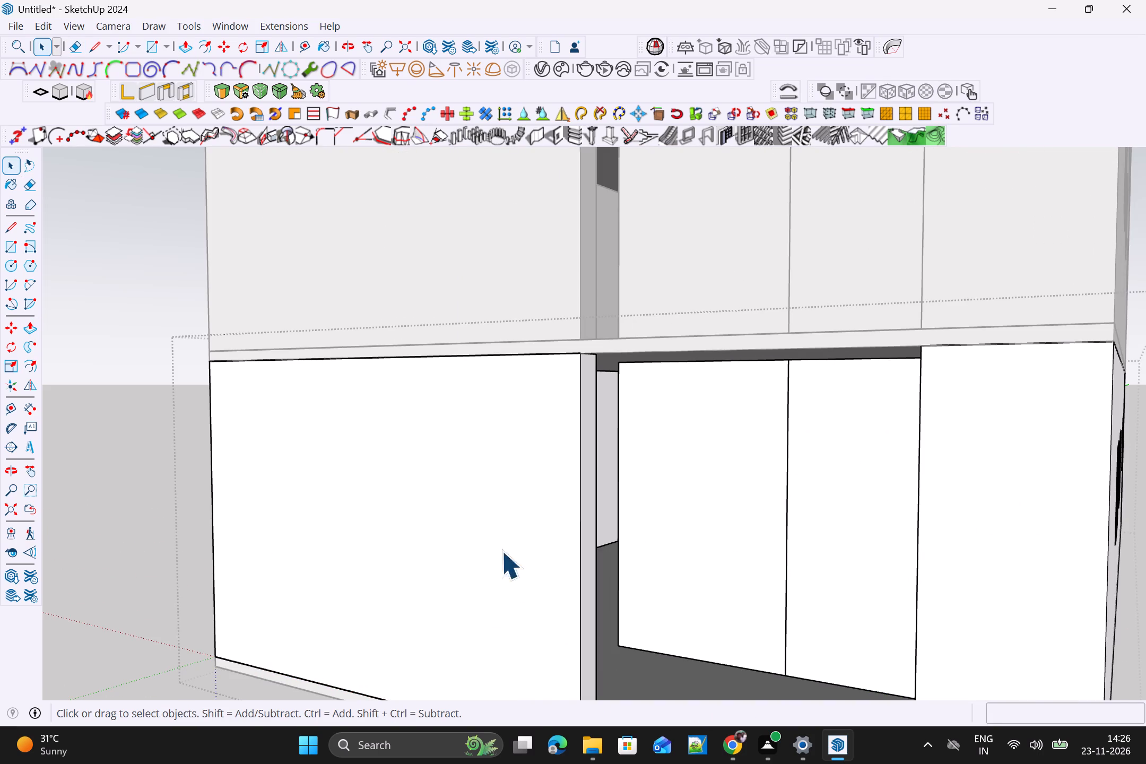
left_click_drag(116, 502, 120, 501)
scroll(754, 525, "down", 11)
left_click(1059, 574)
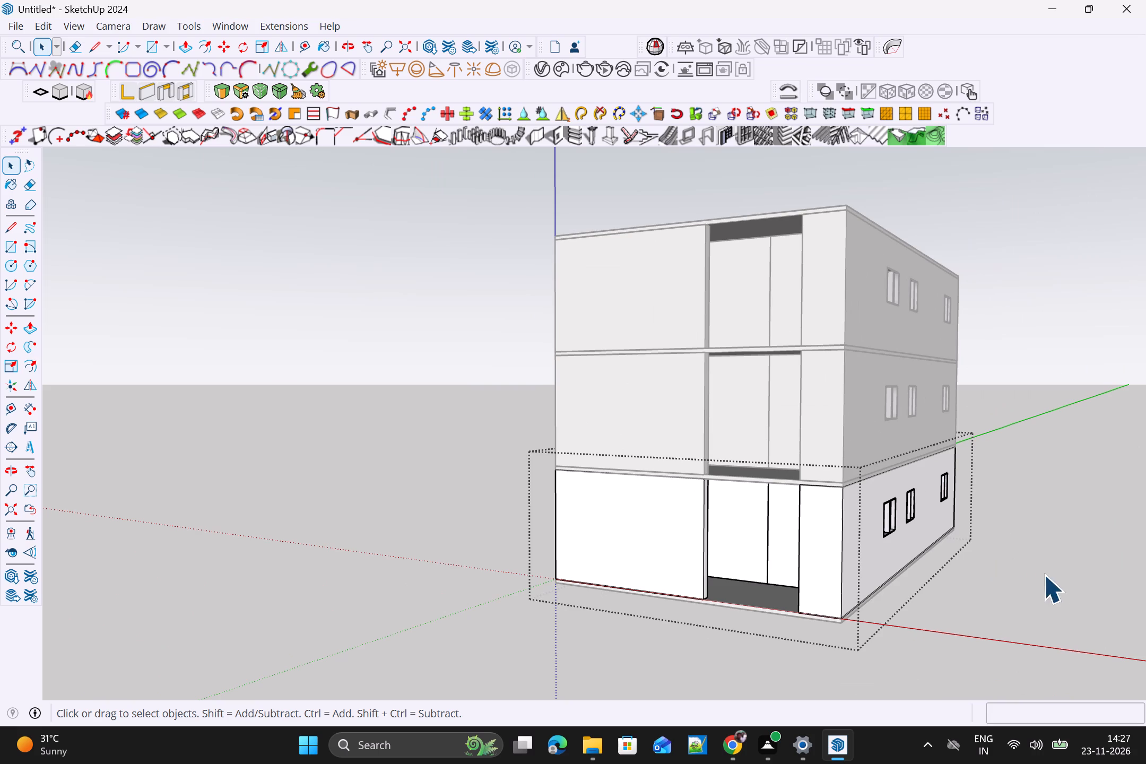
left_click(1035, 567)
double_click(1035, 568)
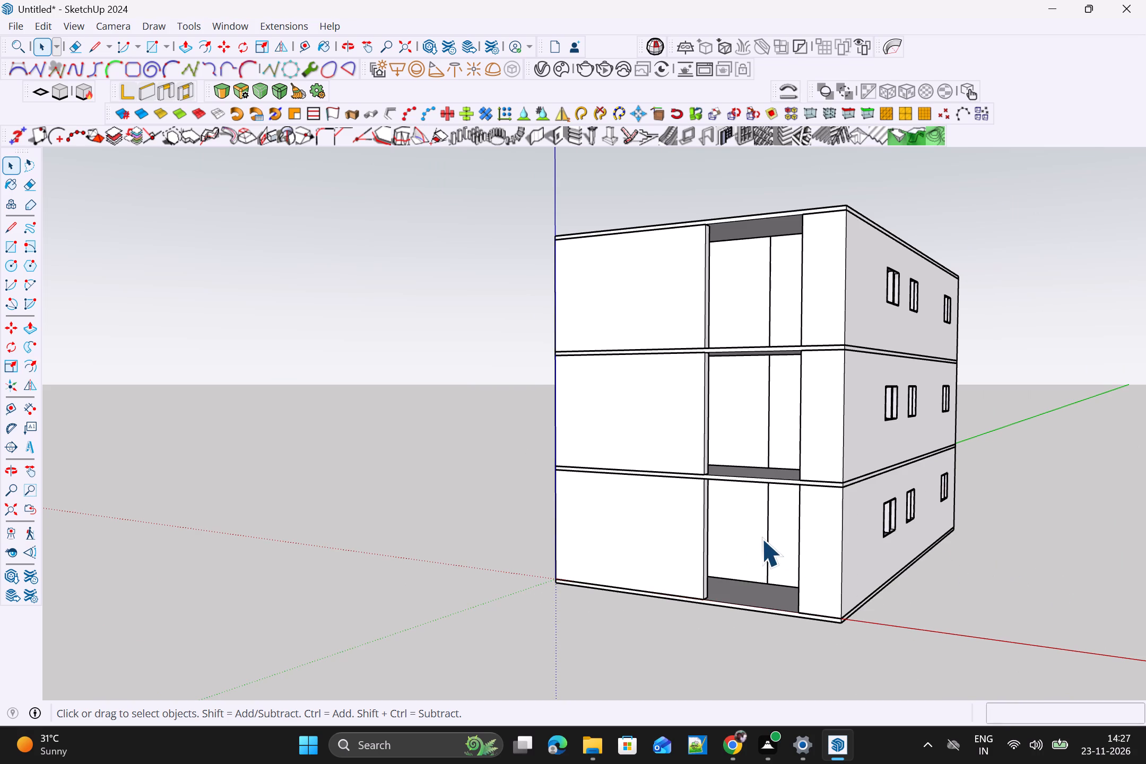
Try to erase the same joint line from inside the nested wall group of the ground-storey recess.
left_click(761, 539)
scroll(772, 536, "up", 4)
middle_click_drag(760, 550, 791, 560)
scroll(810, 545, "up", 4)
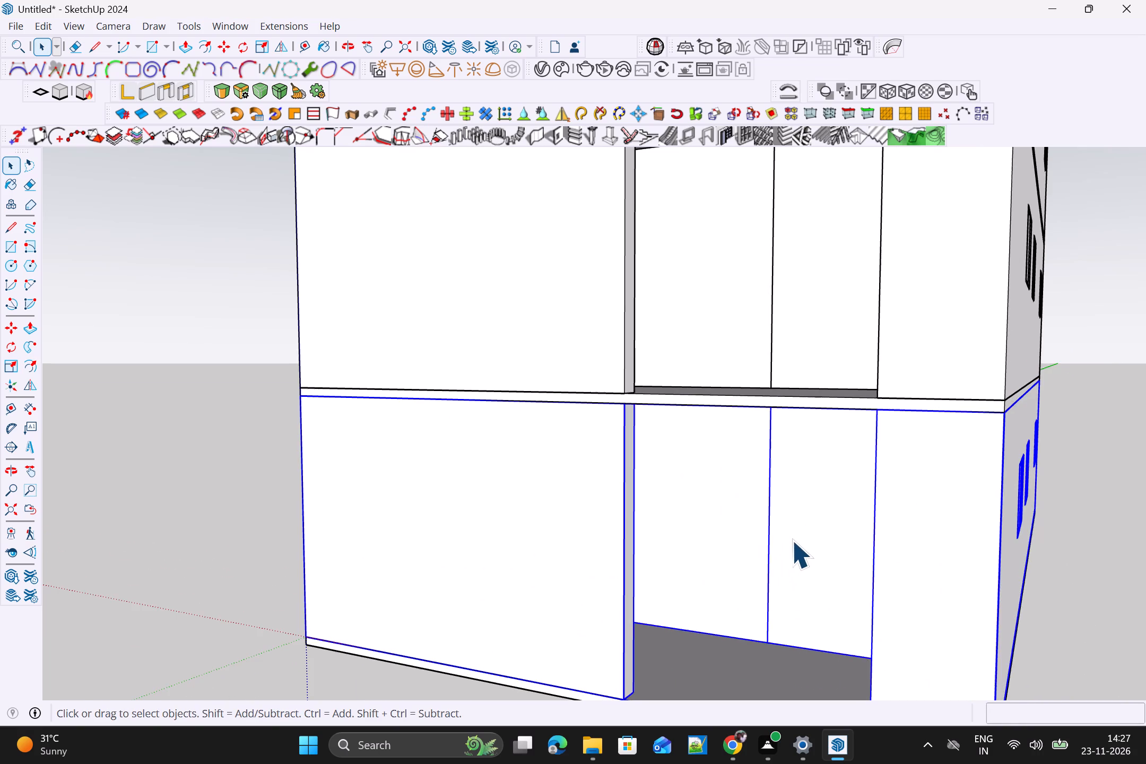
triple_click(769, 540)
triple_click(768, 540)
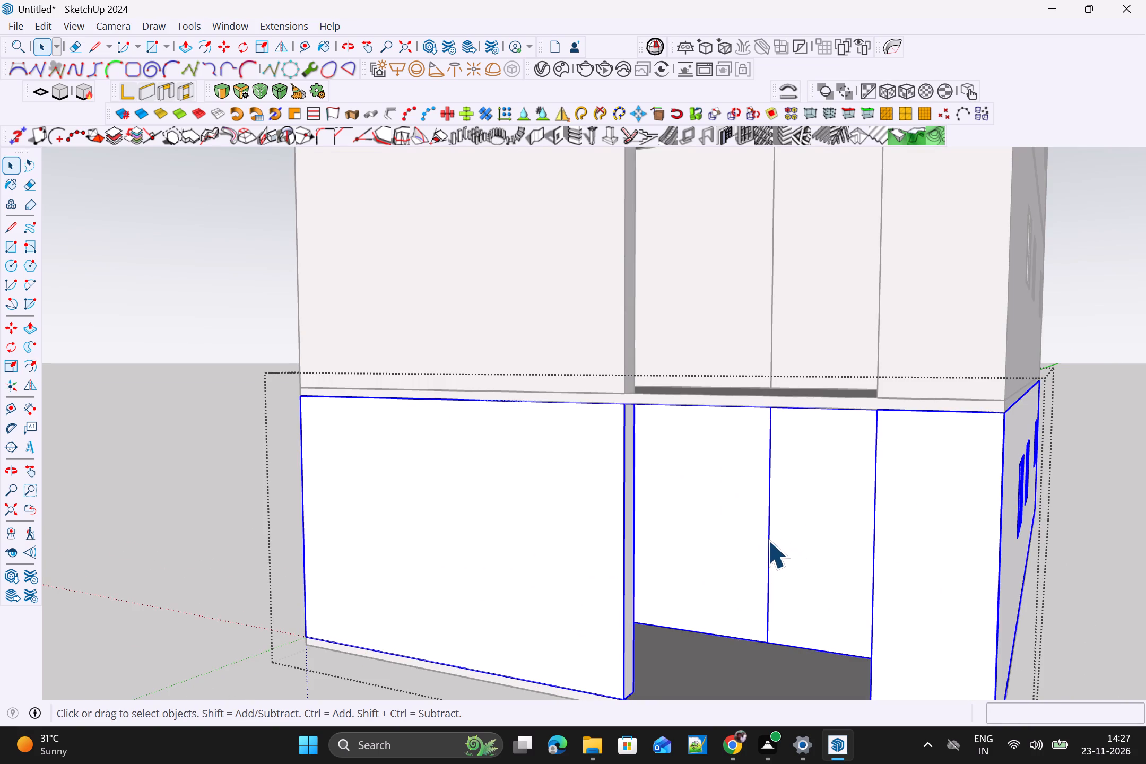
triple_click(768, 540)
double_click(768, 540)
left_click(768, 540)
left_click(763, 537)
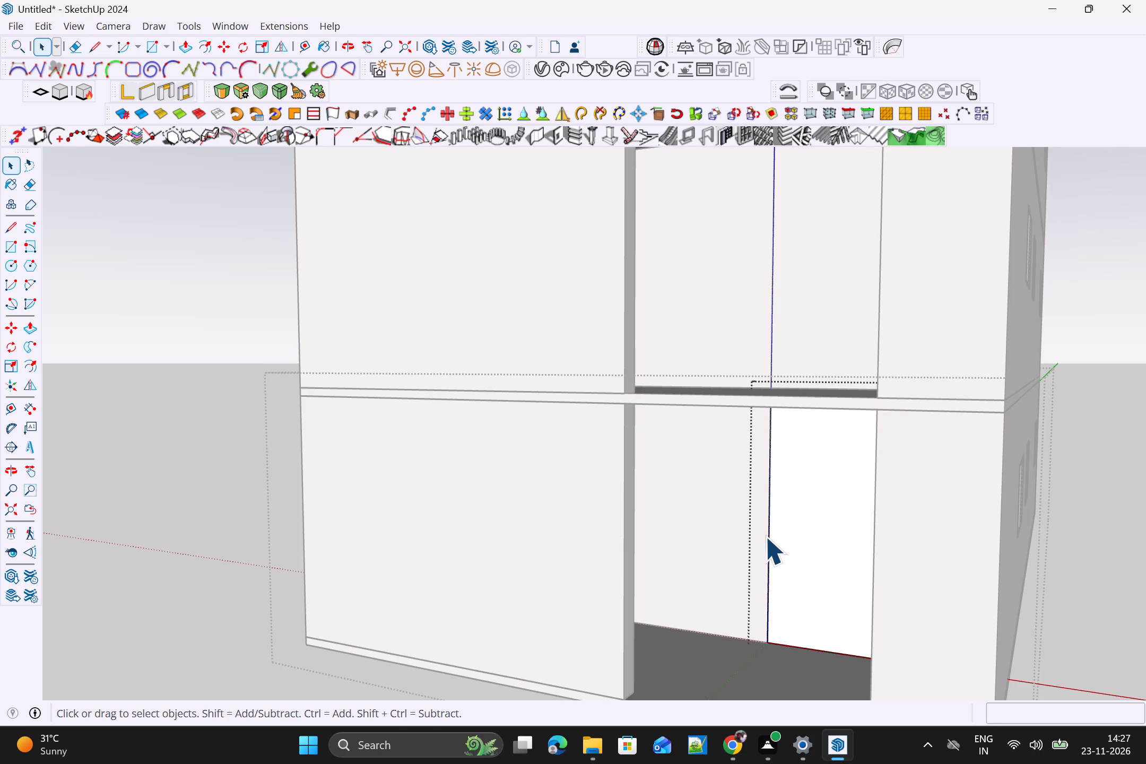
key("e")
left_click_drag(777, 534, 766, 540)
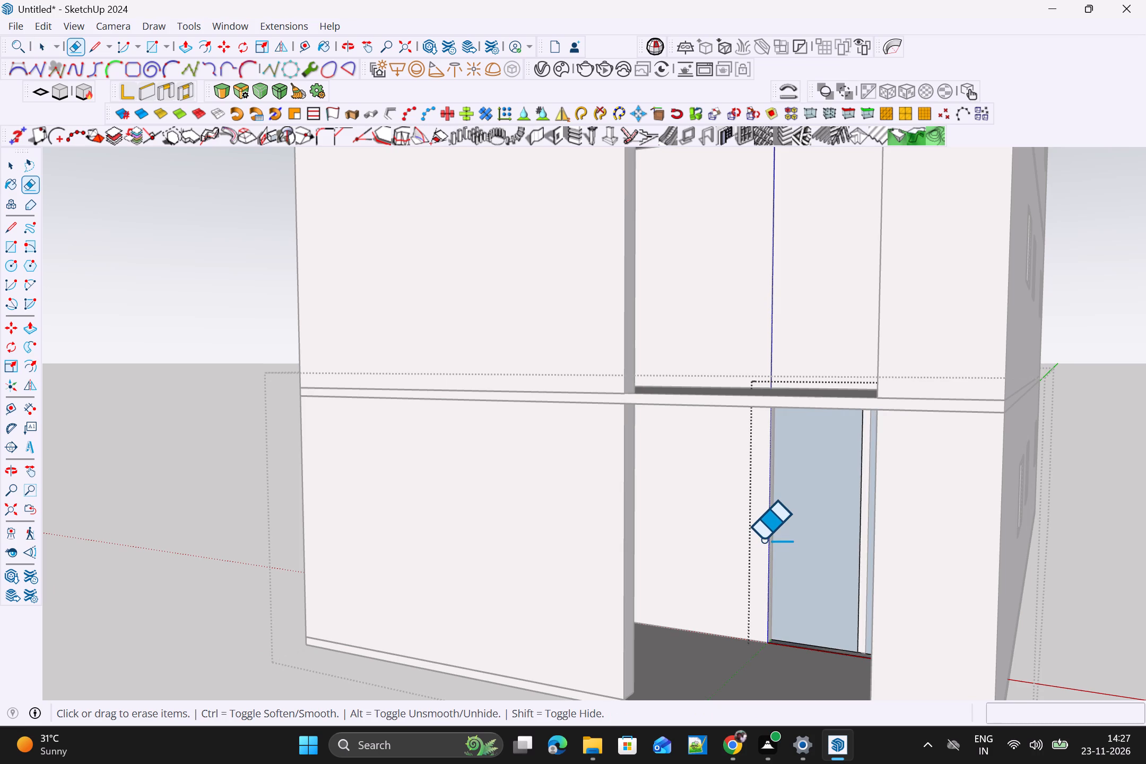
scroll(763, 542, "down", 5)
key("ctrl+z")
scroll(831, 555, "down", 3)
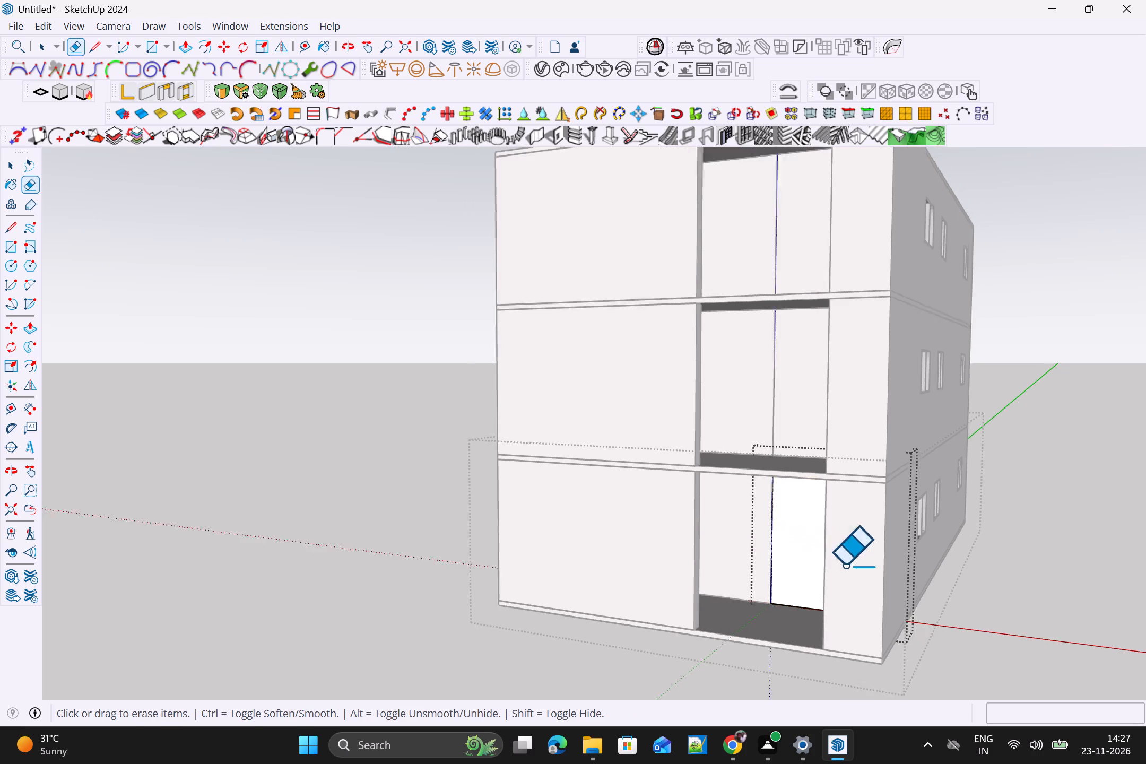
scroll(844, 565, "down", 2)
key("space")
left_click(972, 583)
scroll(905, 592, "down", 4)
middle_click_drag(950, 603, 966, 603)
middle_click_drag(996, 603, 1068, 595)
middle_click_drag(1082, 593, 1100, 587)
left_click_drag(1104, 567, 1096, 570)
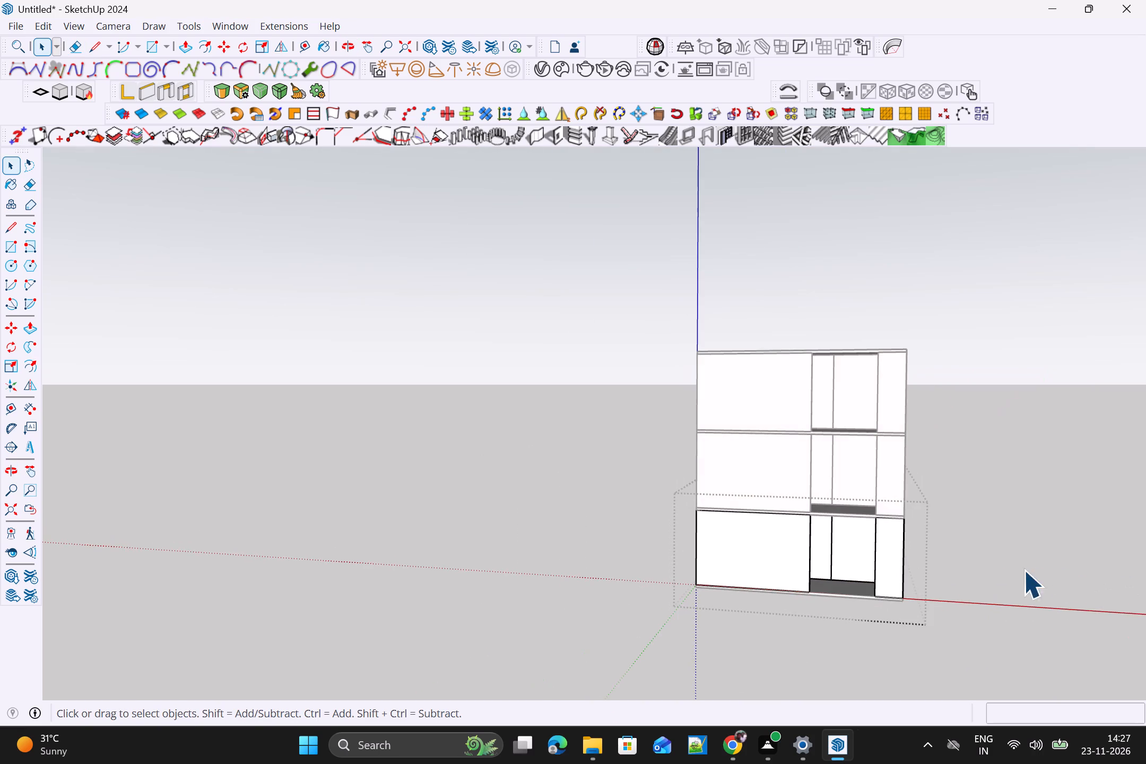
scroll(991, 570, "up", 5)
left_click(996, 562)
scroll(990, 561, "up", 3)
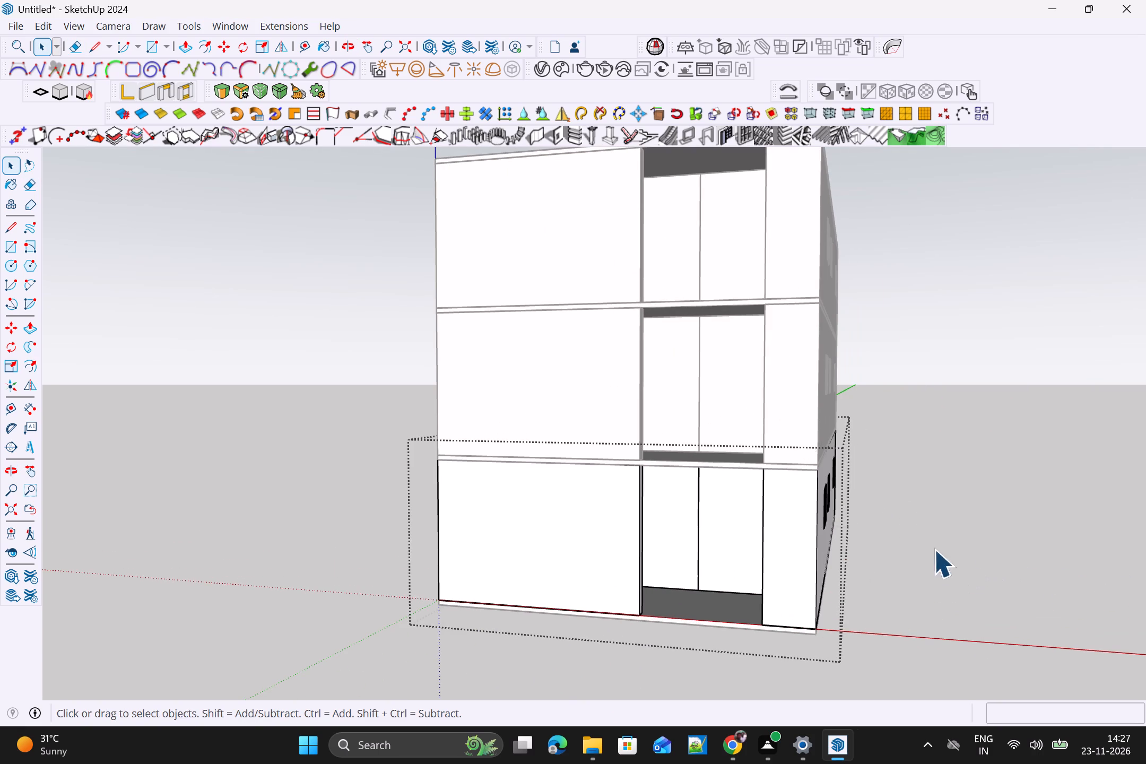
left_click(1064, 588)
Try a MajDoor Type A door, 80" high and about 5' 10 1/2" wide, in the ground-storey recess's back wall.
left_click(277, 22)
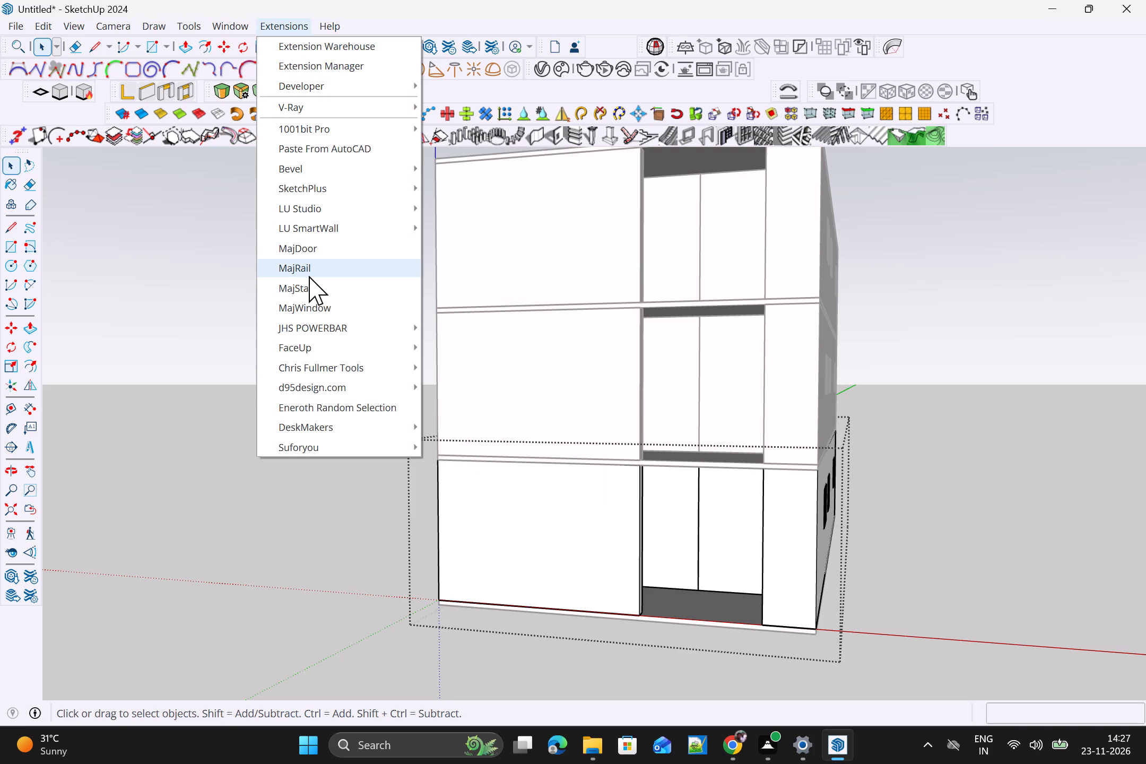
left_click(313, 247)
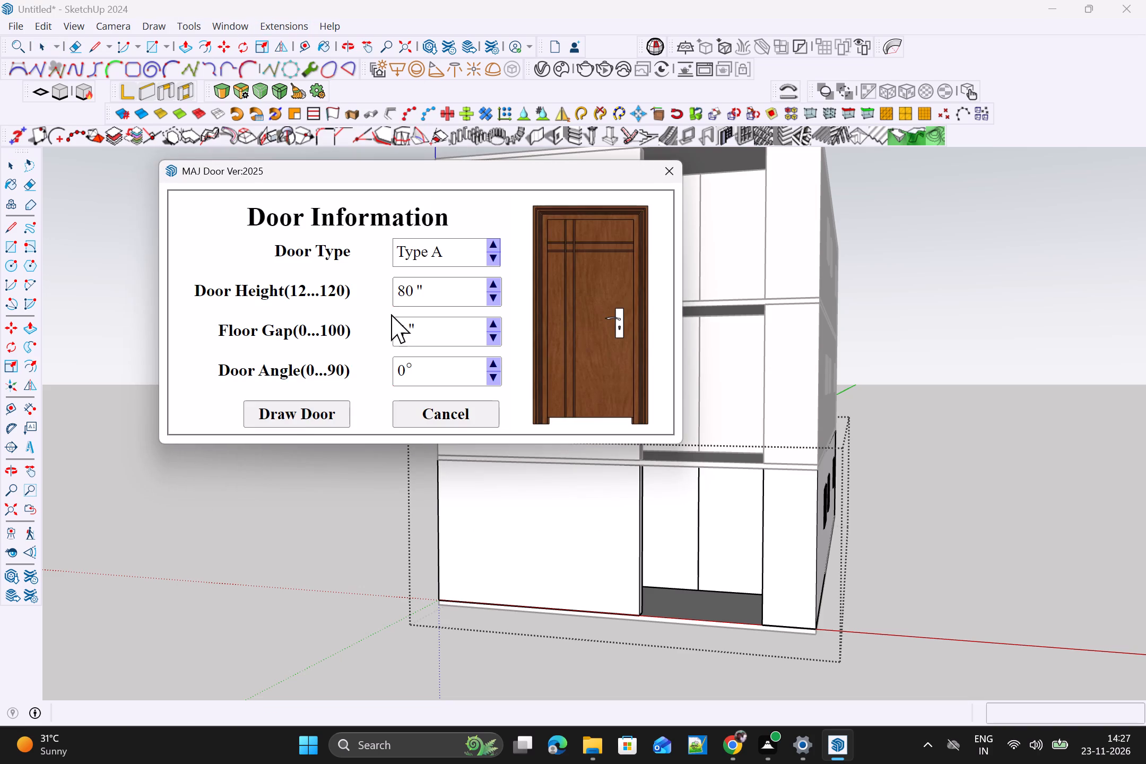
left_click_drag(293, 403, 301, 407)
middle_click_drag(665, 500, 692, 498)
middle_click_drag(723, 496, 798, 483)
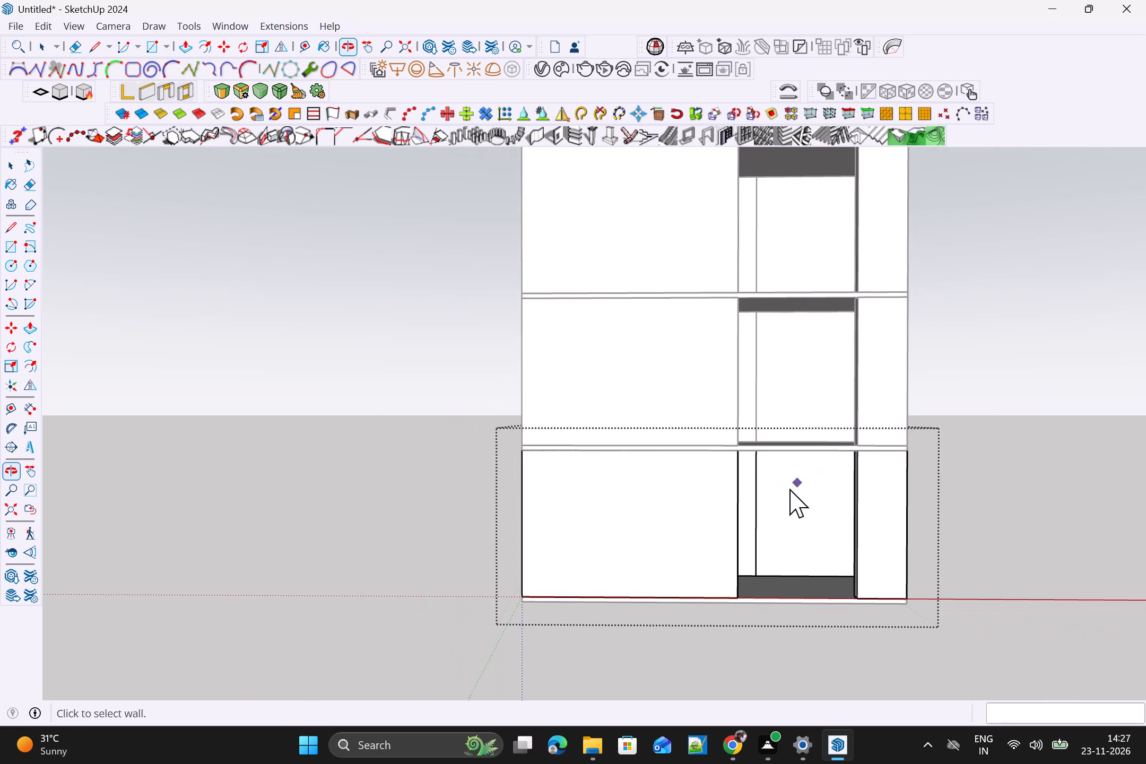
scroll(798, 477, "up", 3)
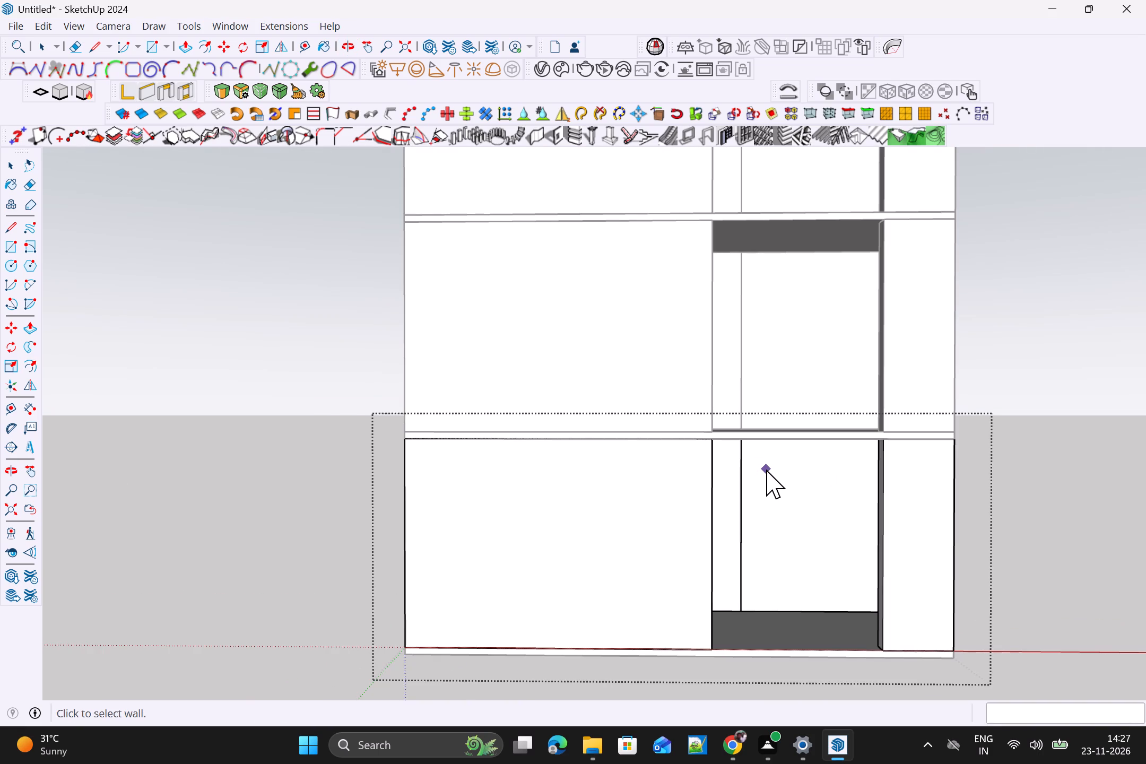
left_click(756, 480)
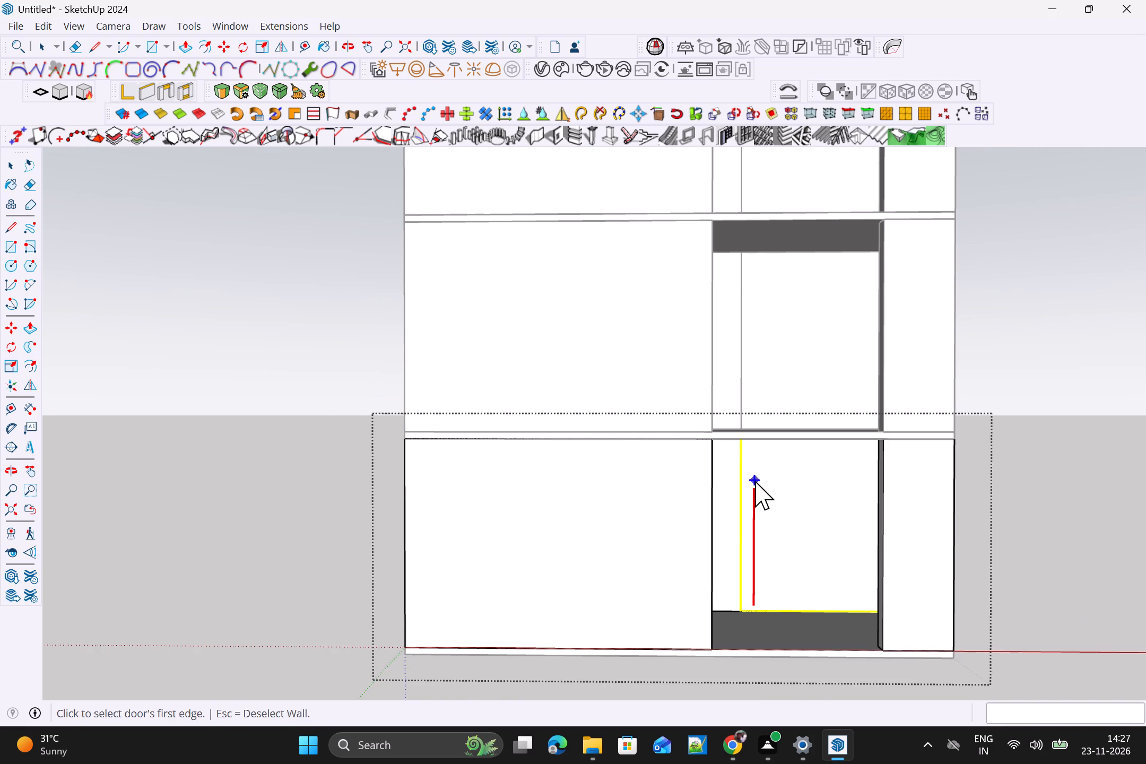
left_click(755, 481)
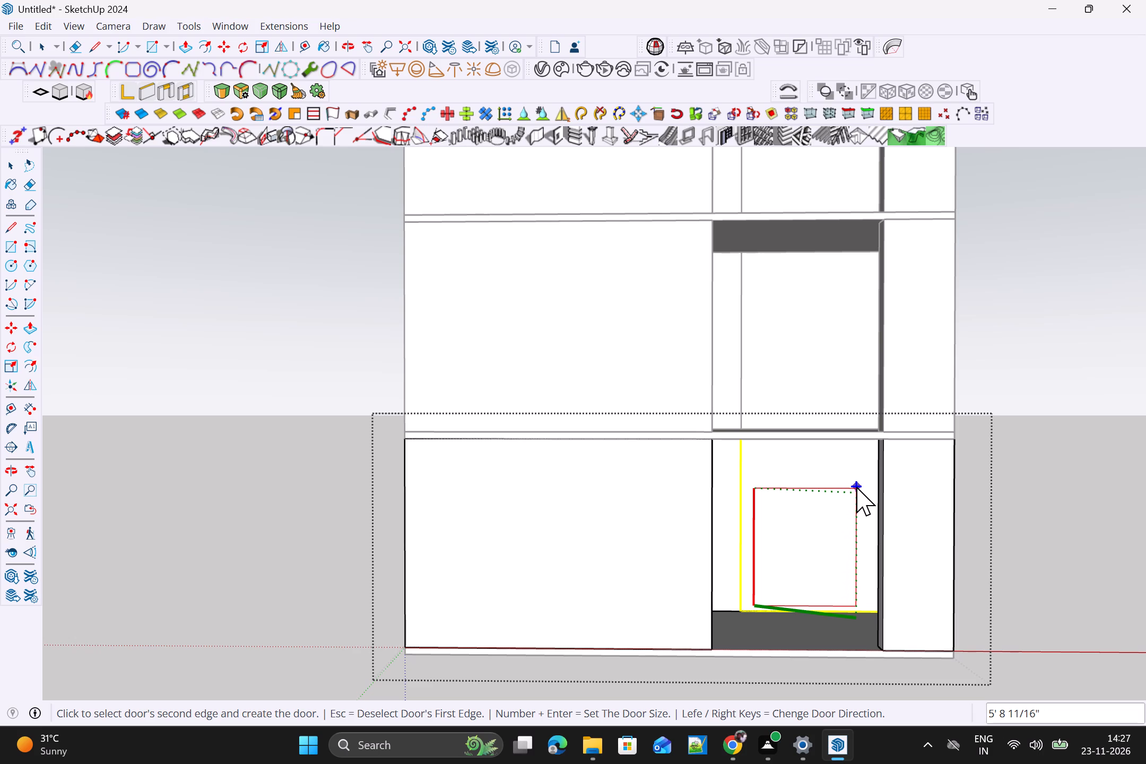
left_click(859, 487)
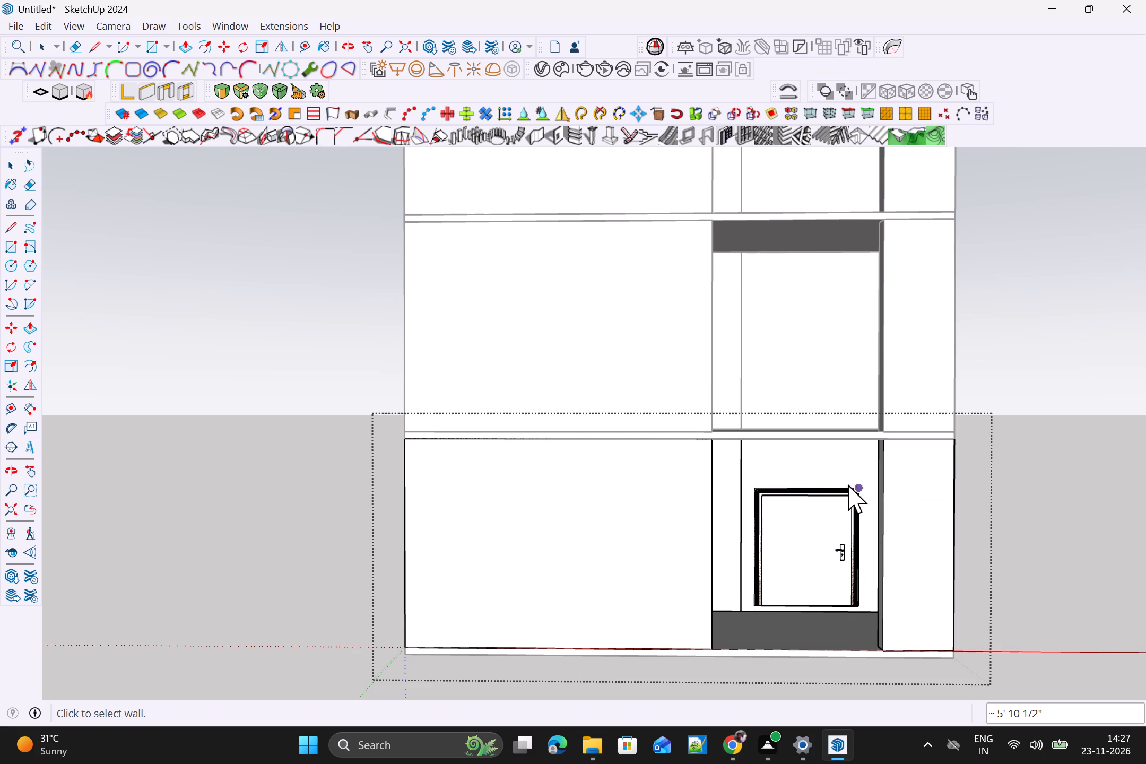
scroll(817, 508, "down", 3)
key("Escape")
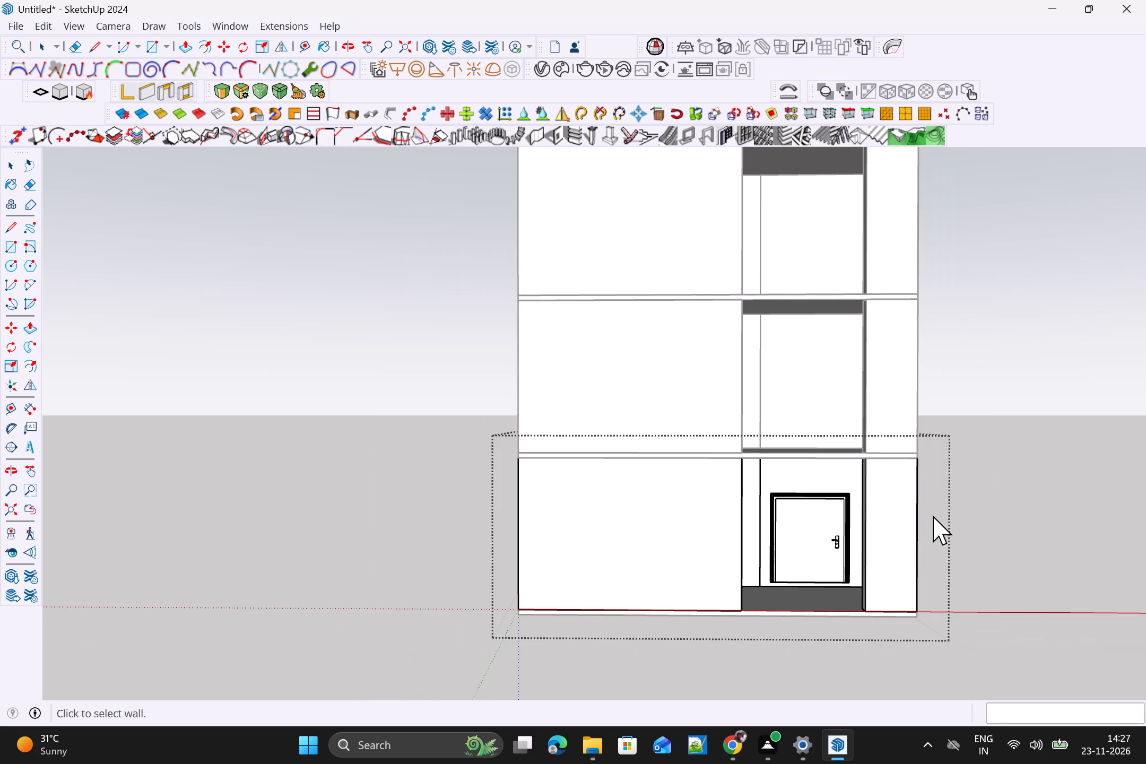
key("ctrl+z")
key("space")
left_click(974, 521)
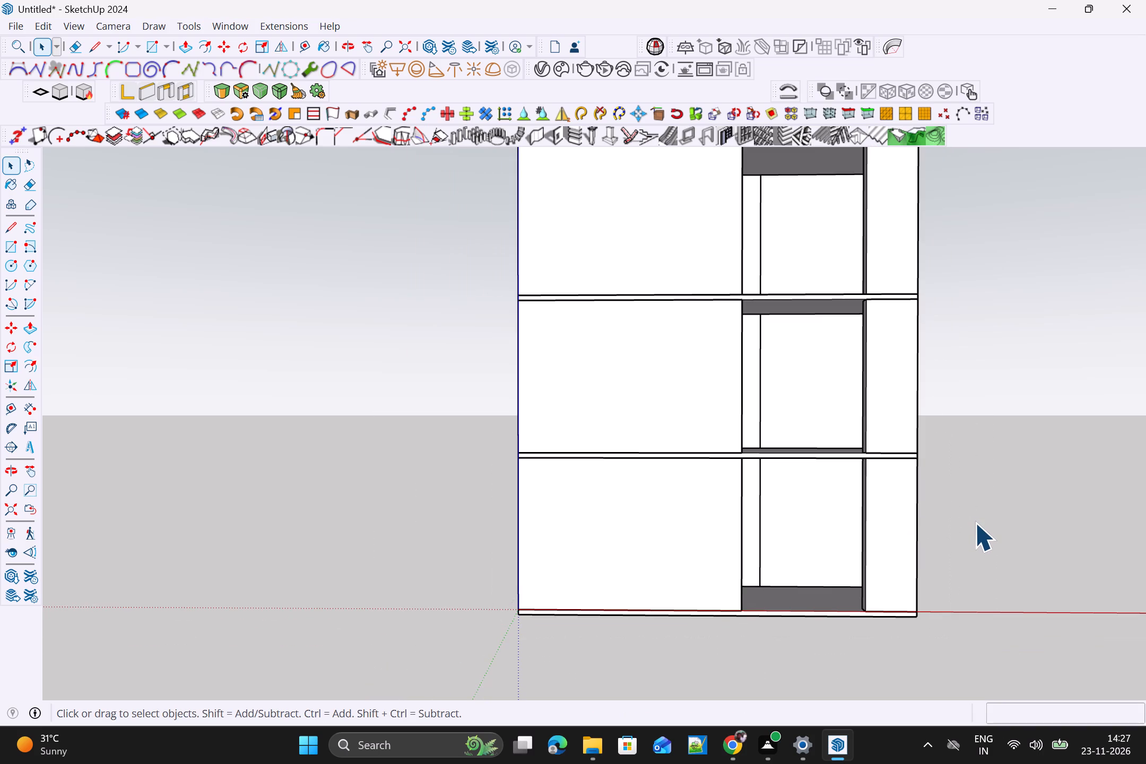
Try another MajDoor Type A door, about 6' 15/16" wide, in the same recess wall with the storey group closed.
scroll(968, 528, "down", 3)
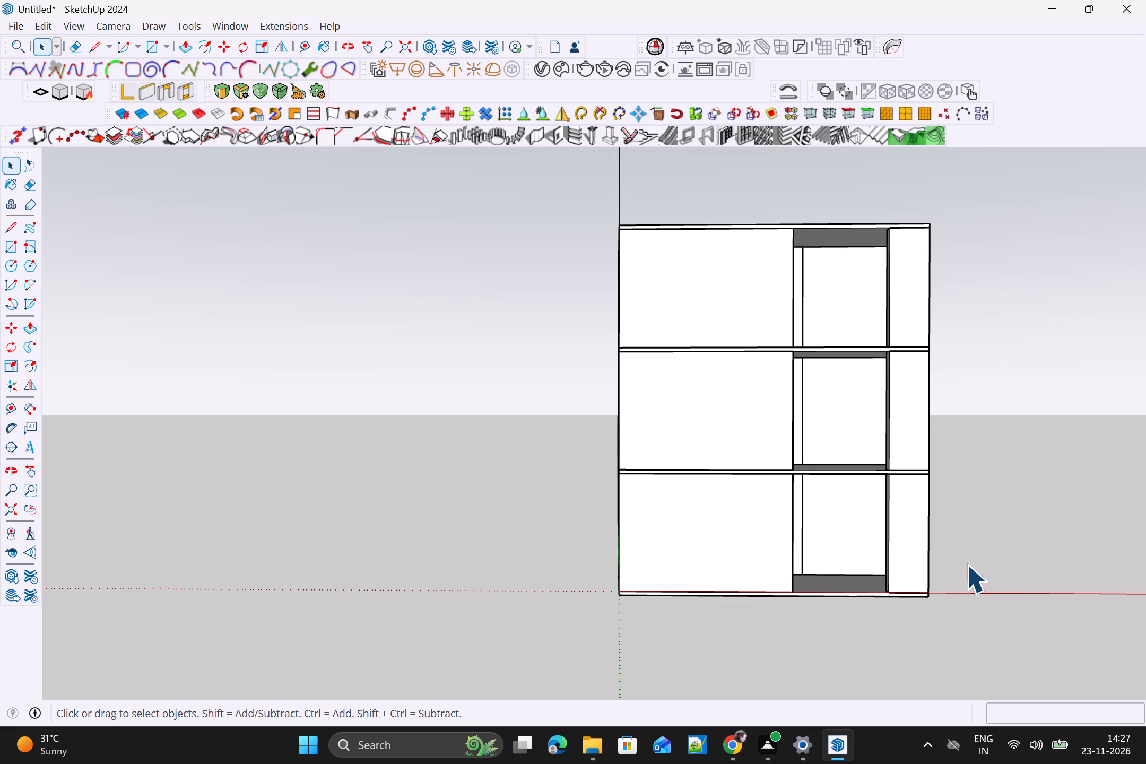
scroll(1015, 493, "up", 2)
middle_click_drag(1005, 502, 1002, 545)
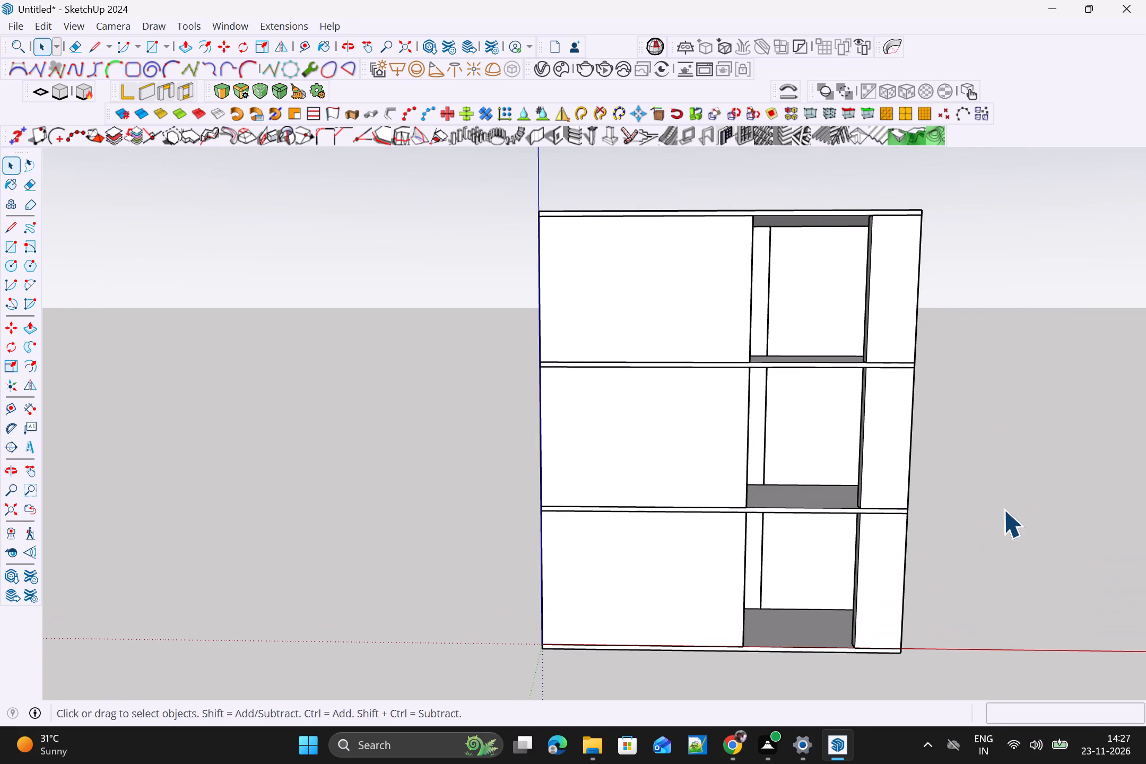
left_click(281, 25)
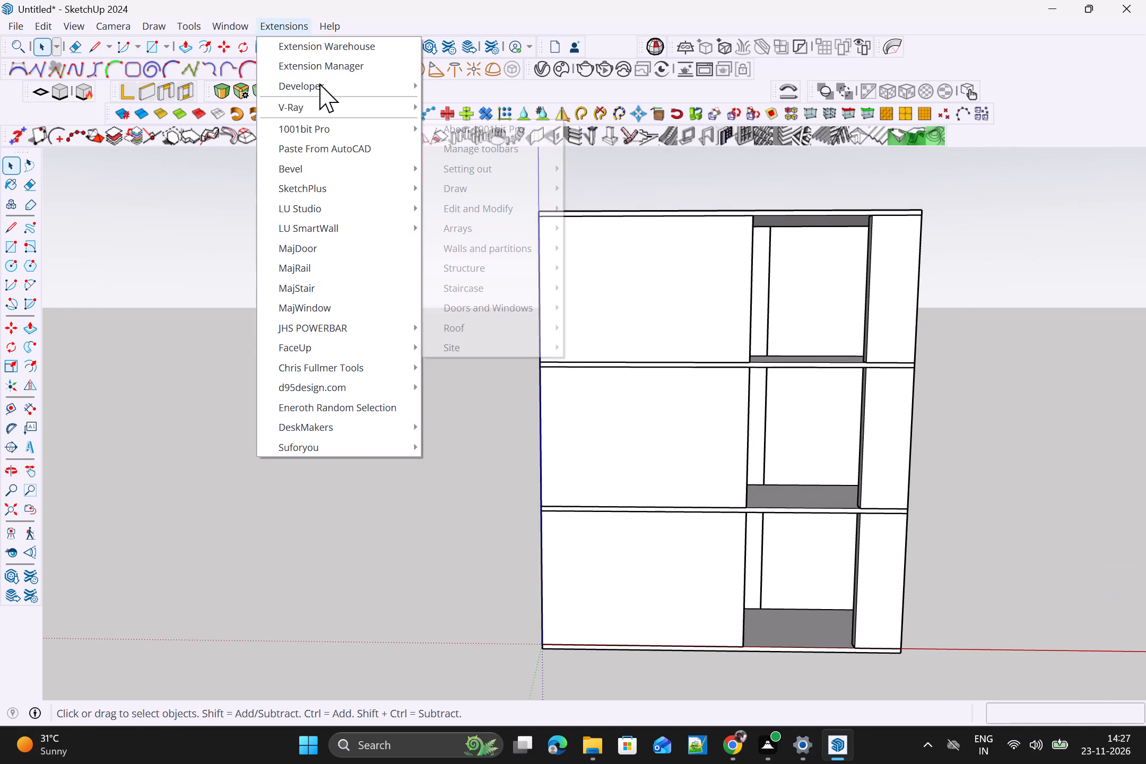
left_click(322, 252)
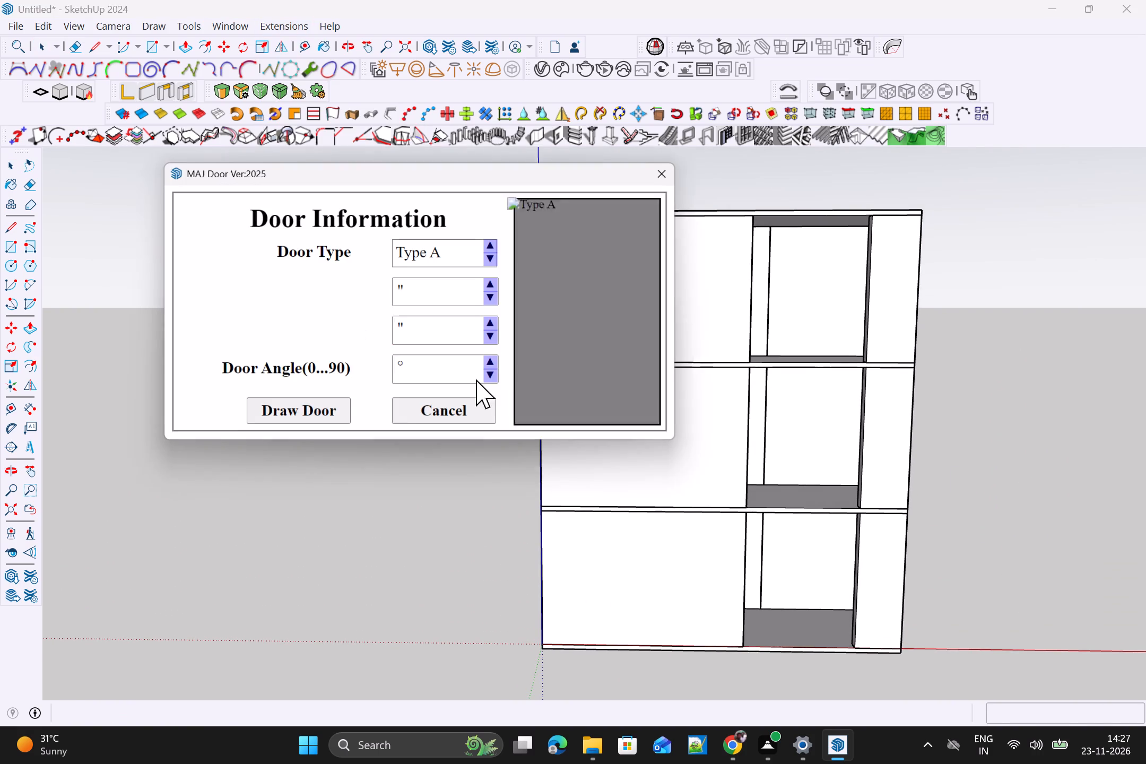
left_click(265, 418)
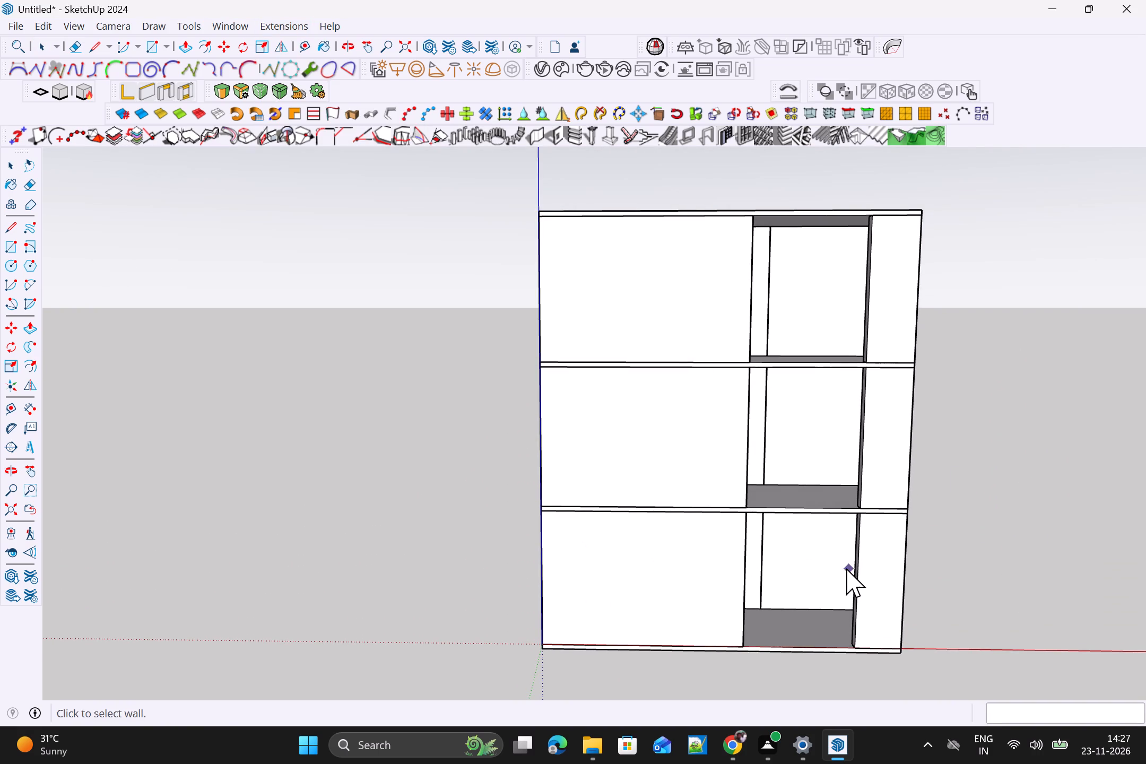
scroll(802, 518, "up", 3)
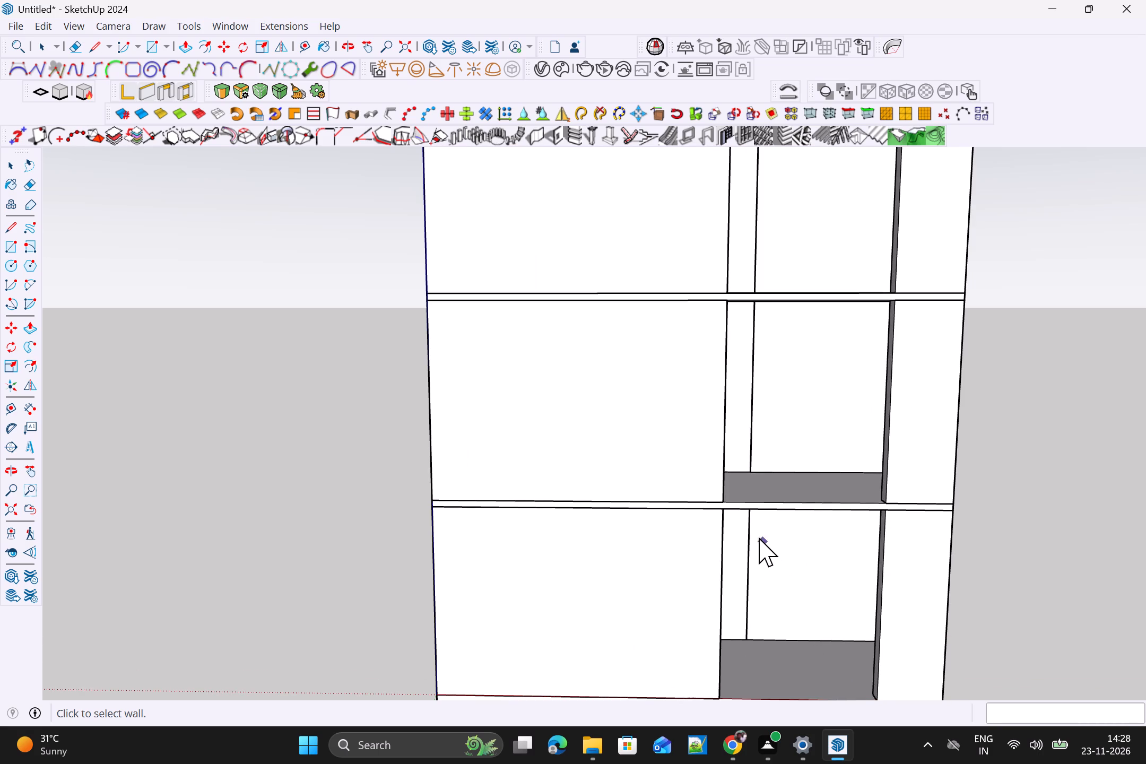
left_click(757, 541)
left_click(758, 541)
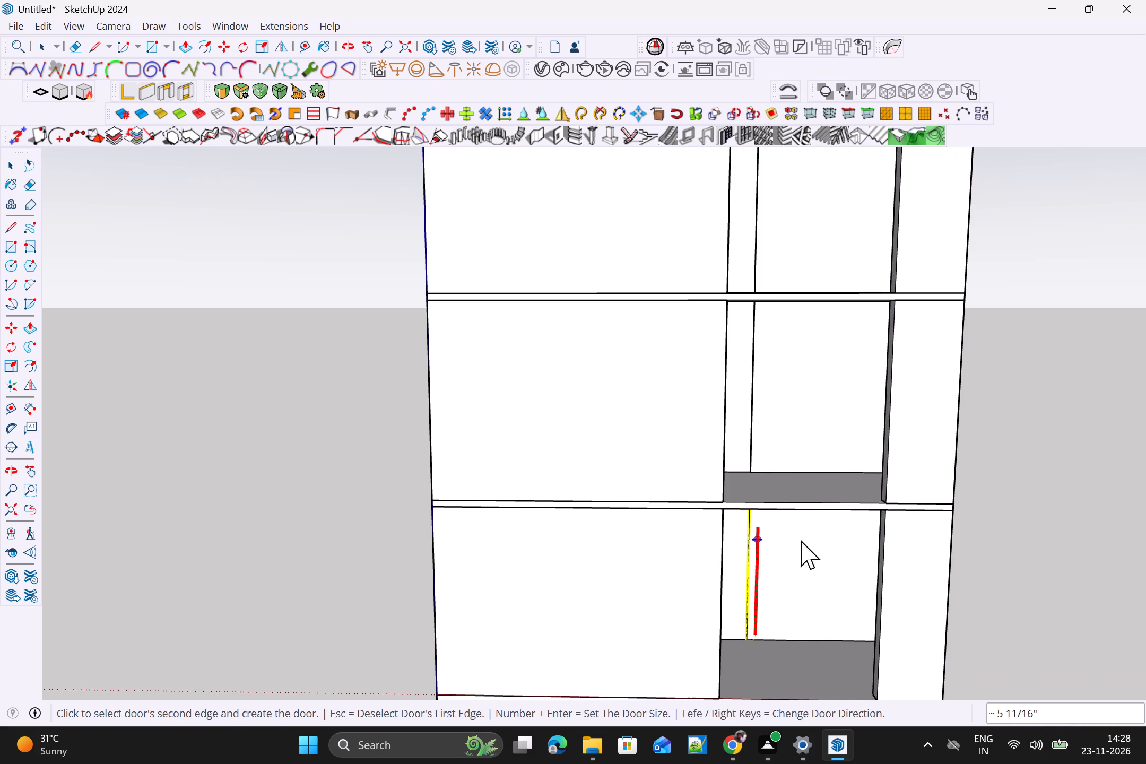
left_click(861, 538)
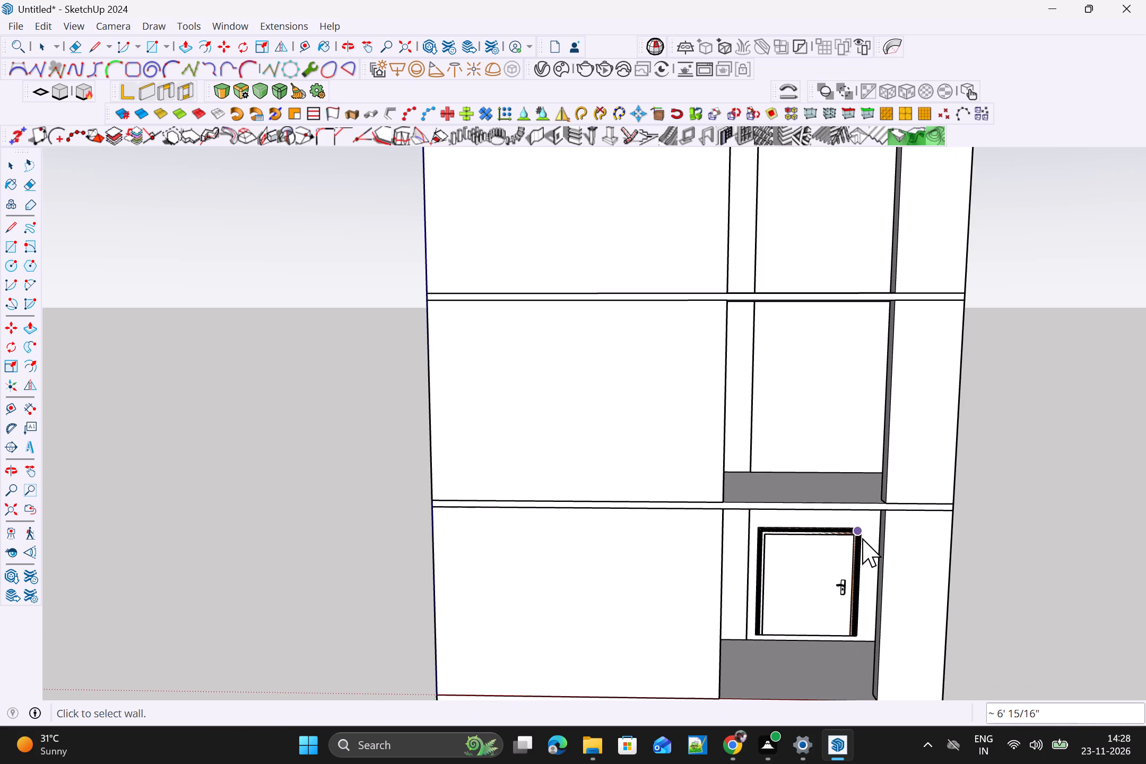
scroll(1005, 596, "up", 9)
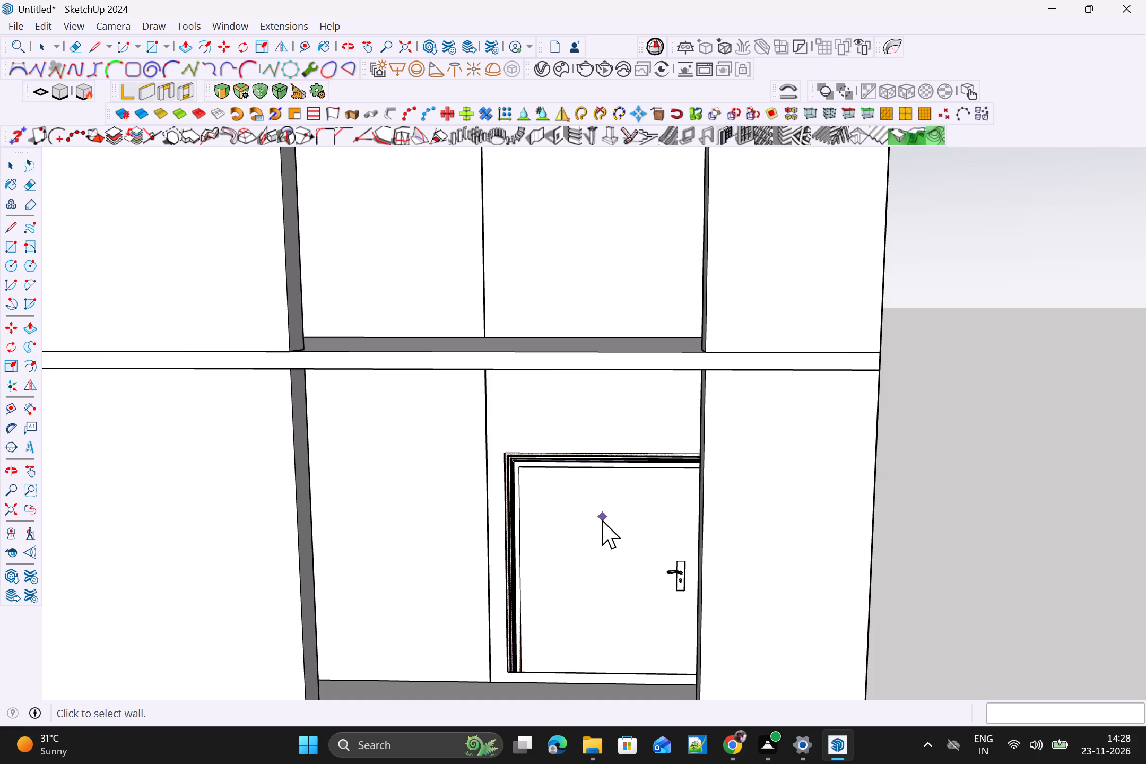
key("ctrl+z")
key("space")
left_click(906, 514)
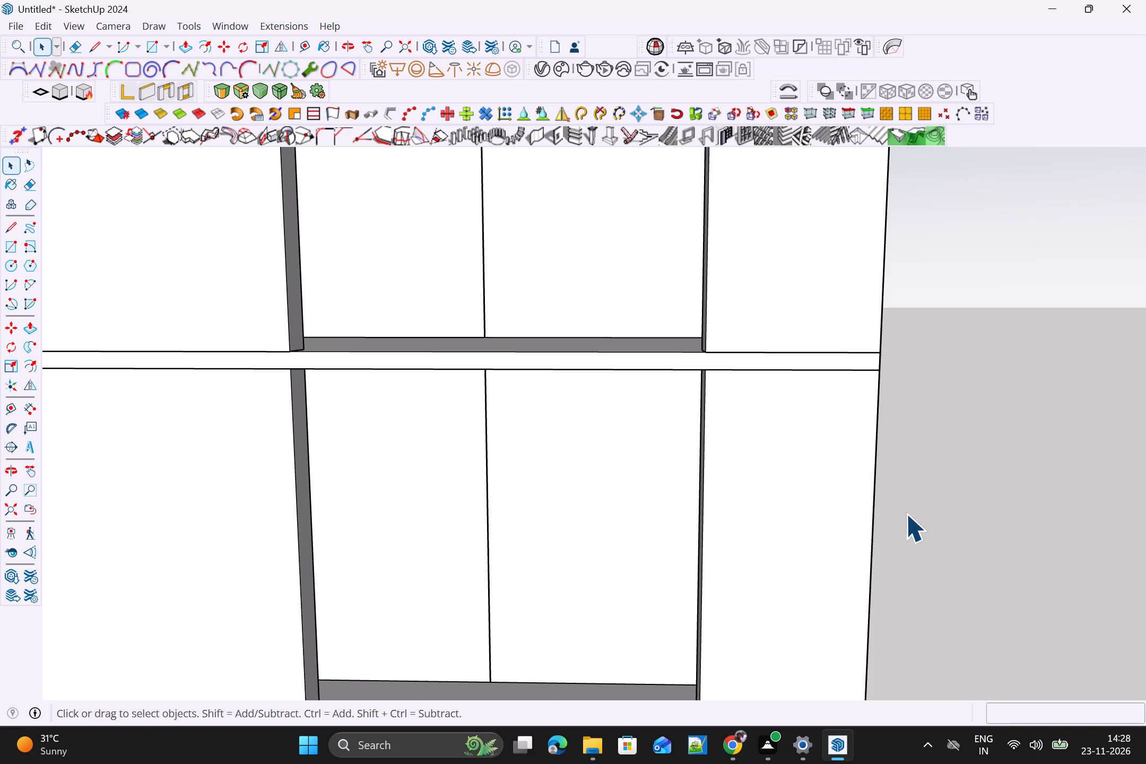
Open the ground-storey group and its nested recess walls, and select the face of the back wall's wider panel.
left_click(958, 503)
left_click(518, 466)
triple_click(531, 473)
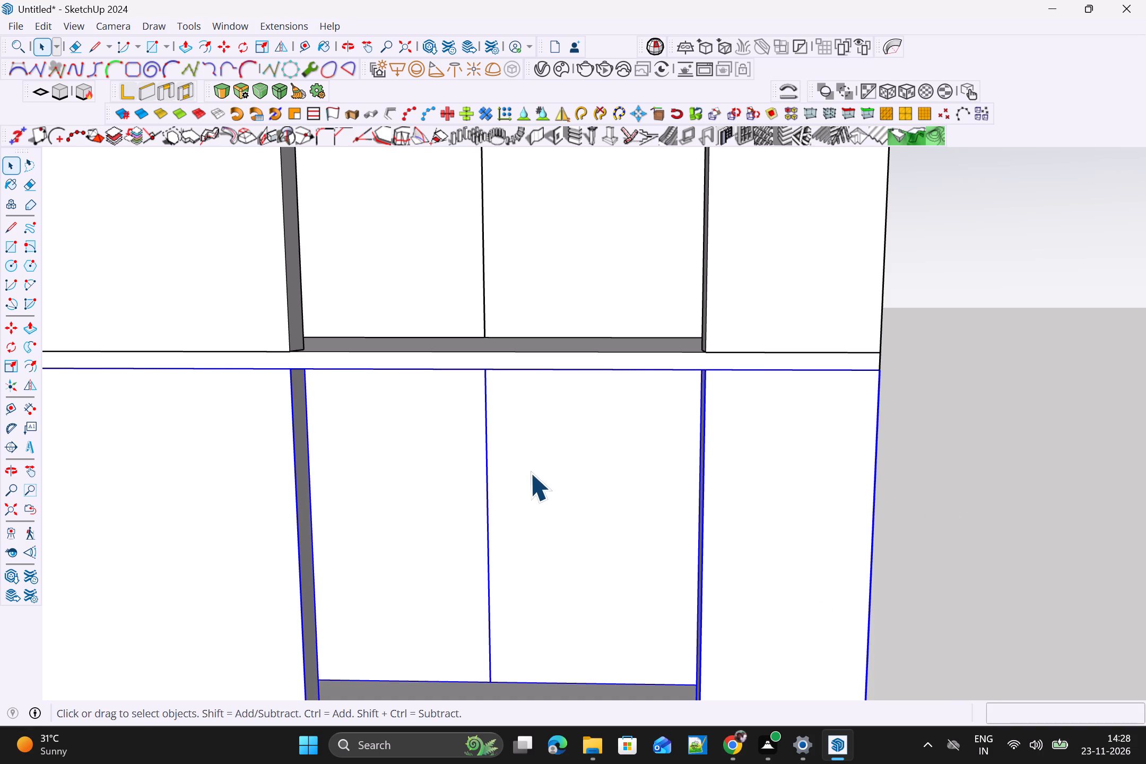
double_click(528, 471)
triple_click(526, 471)
double_click(524, 471)
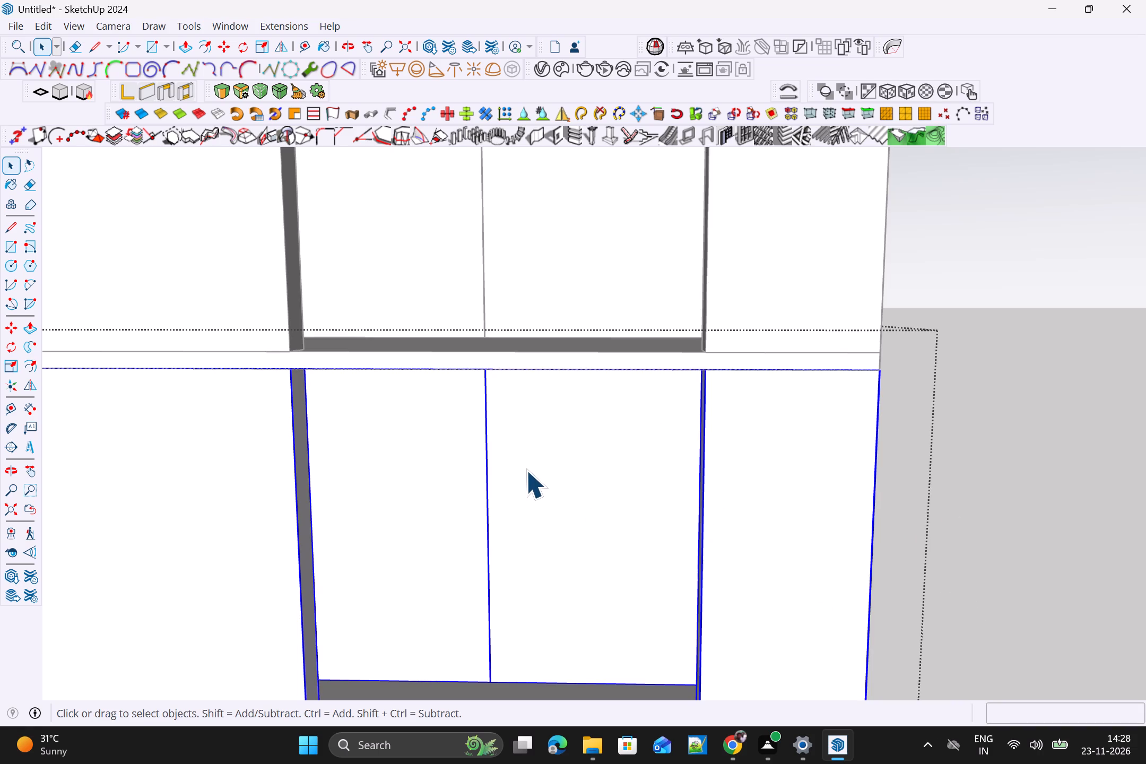
left_click(528, 469)
triple_click(528, 465)
left_click(532, 463)
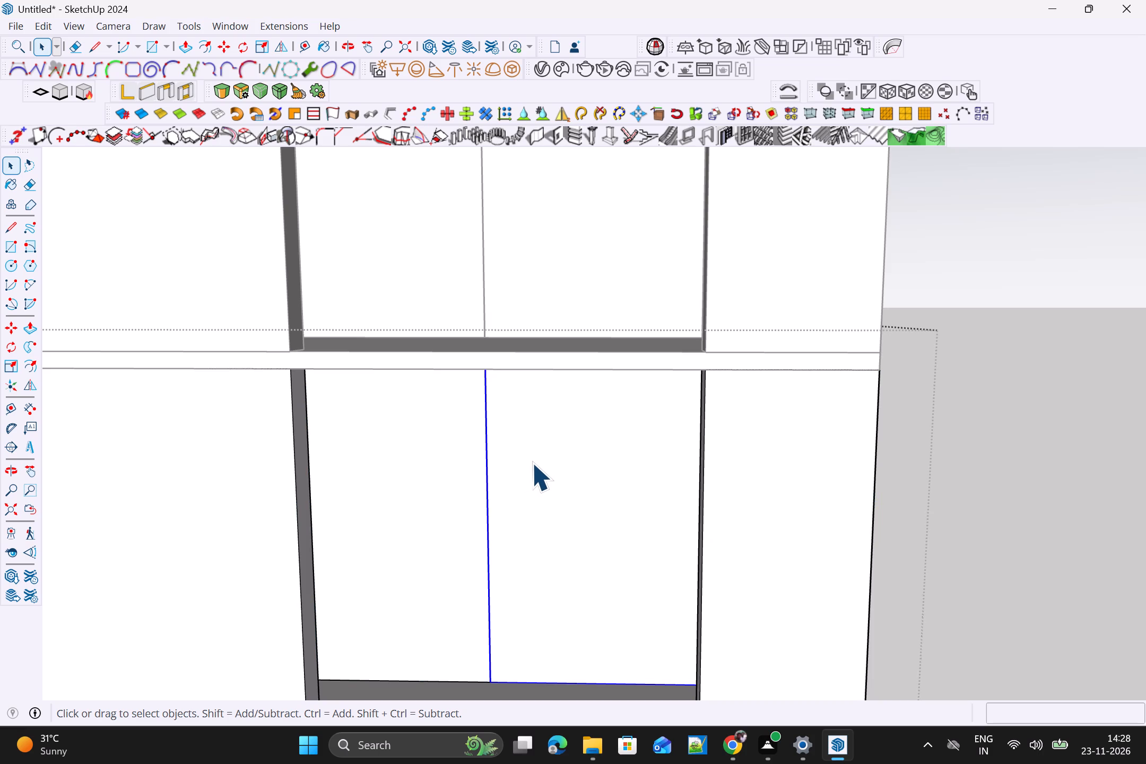
left_click(557, 465)
scroll(560, 472, "down", 6)
scroll(614, 503, "up", 1)
scroll(705, 493, "down", 1)
scroll(573, 492, "up", 2)
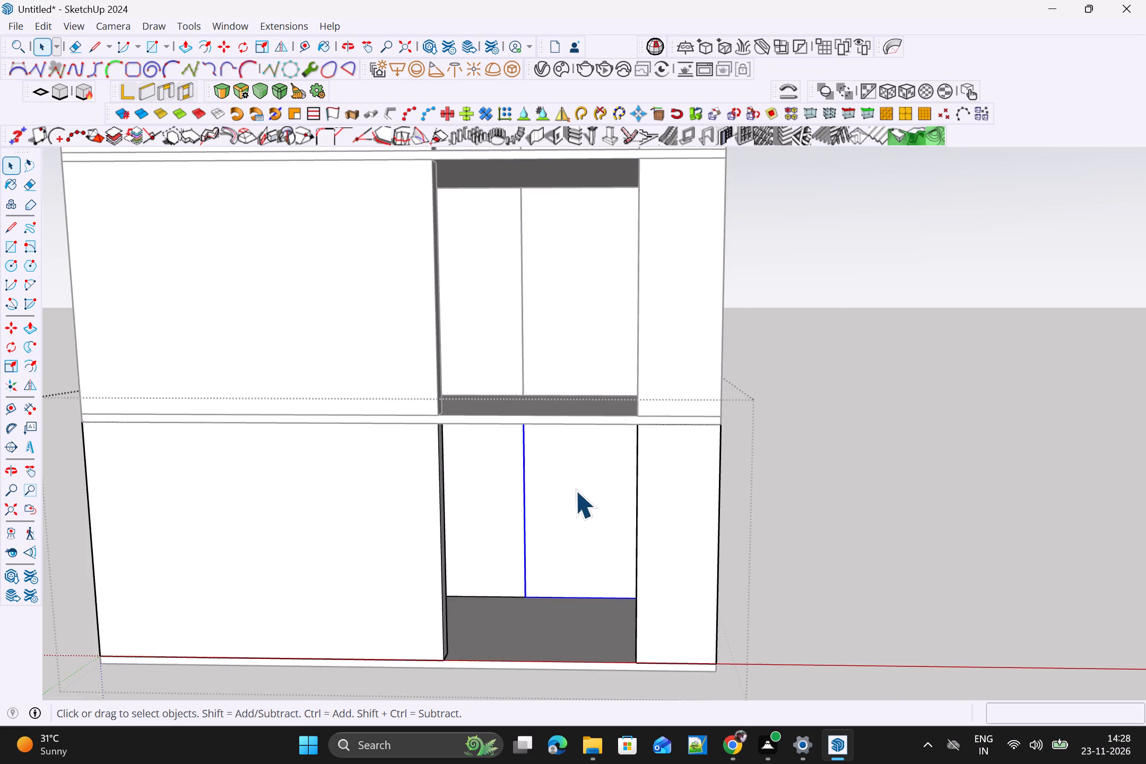
scroll(575, 490, "up", 2)
left_click(577, 488)
triple_click(576, 486)
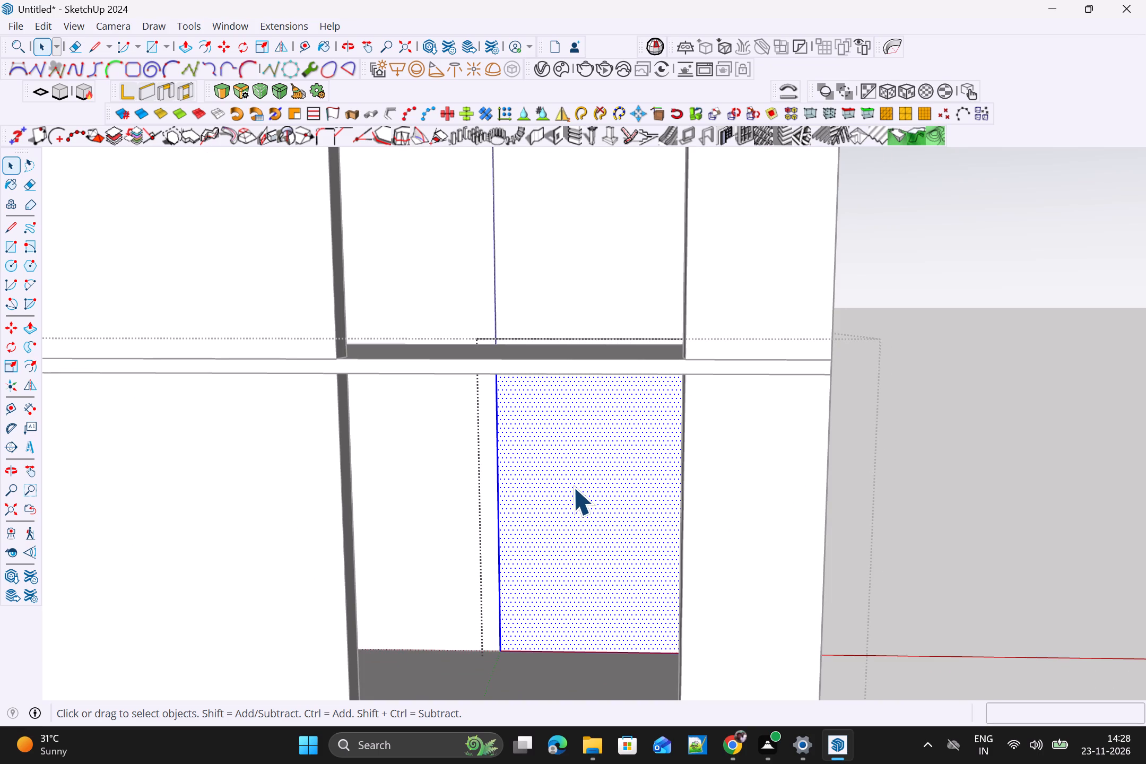
left_click(573, 487)
Place a MajDoor Type A door, 80" high, 4" floor gap, about 4' 1/4" wide, in that ground-storey panel and leave the groups.
scroll(570, 495, "down", 8)
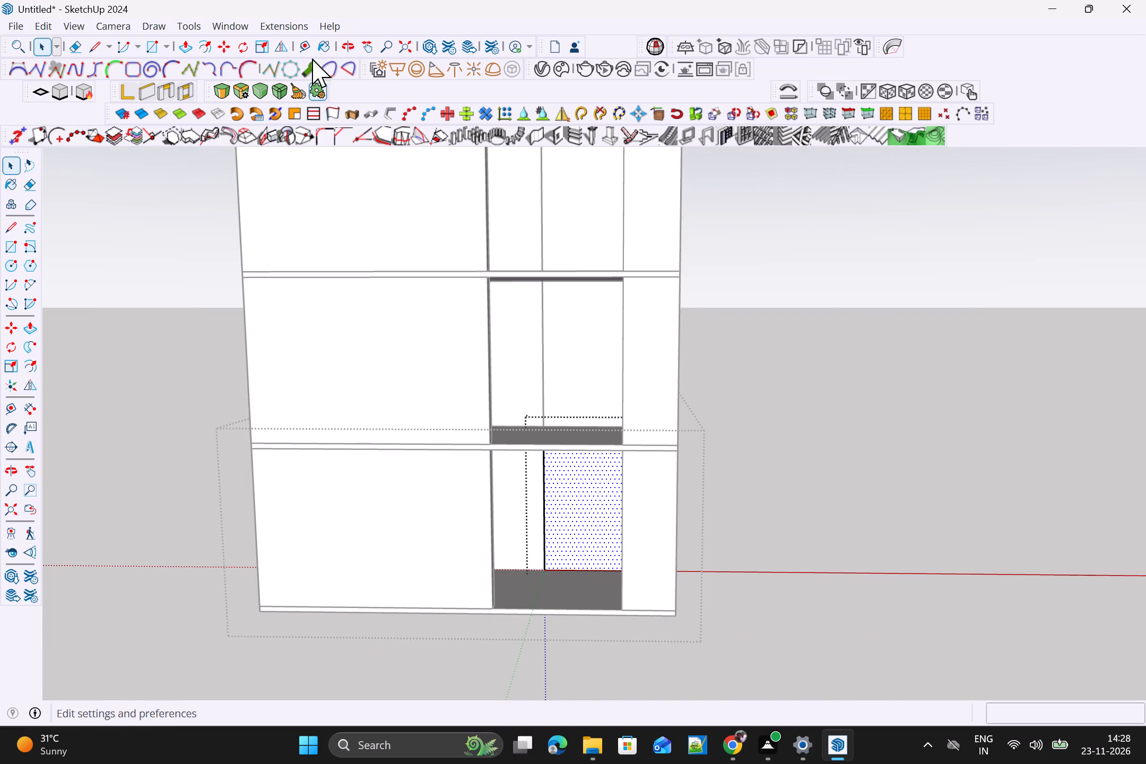
left_click(270, 28)
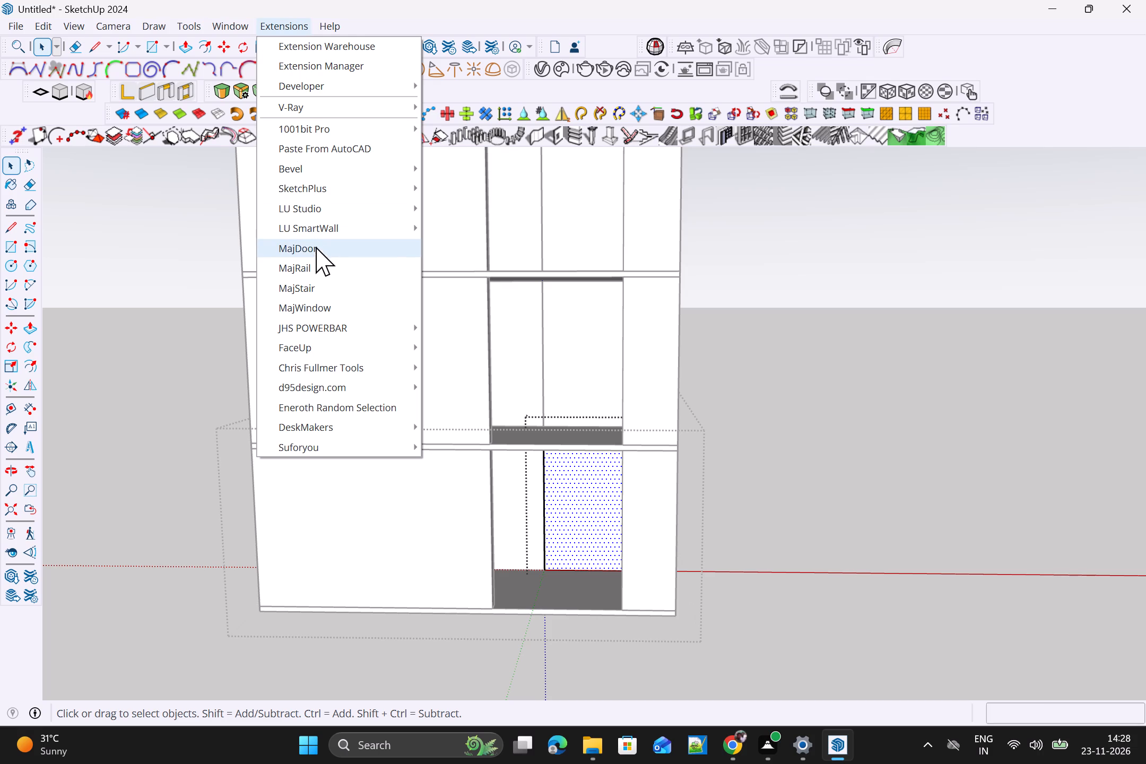
left_click(316, 254)
left_click(324, 415)
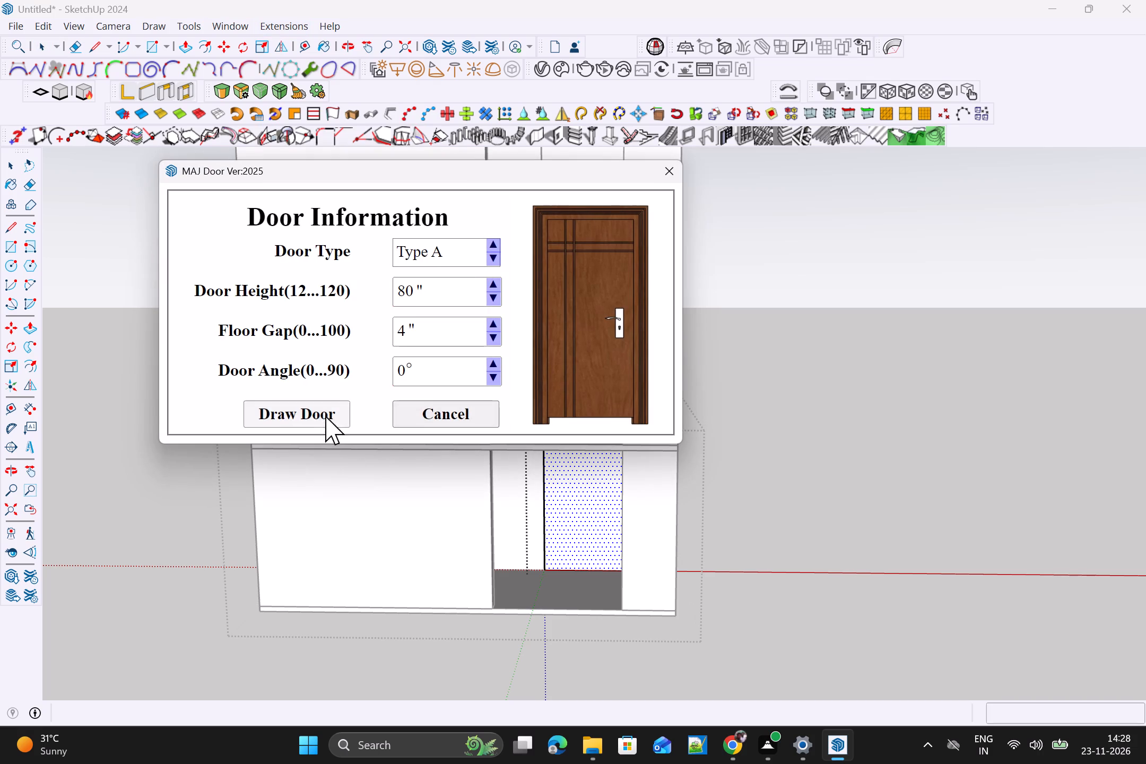
left_click(557, 479)
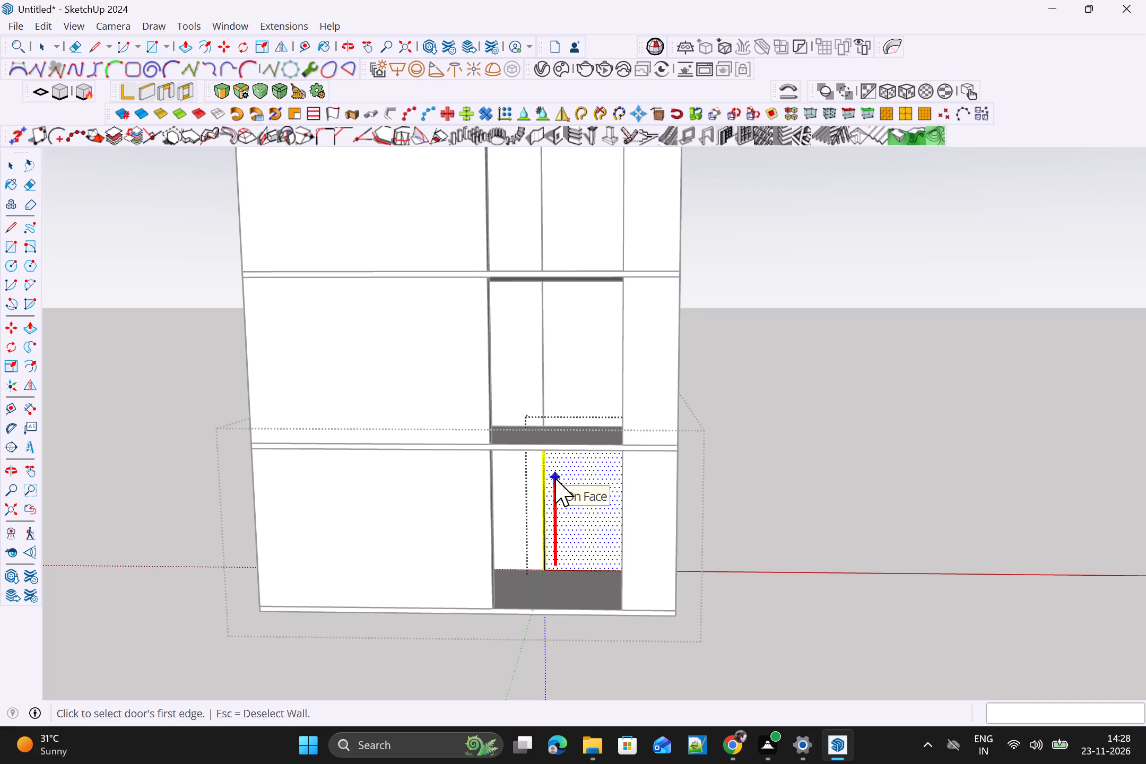
left_click(555, 477)
left_click(612, 482)
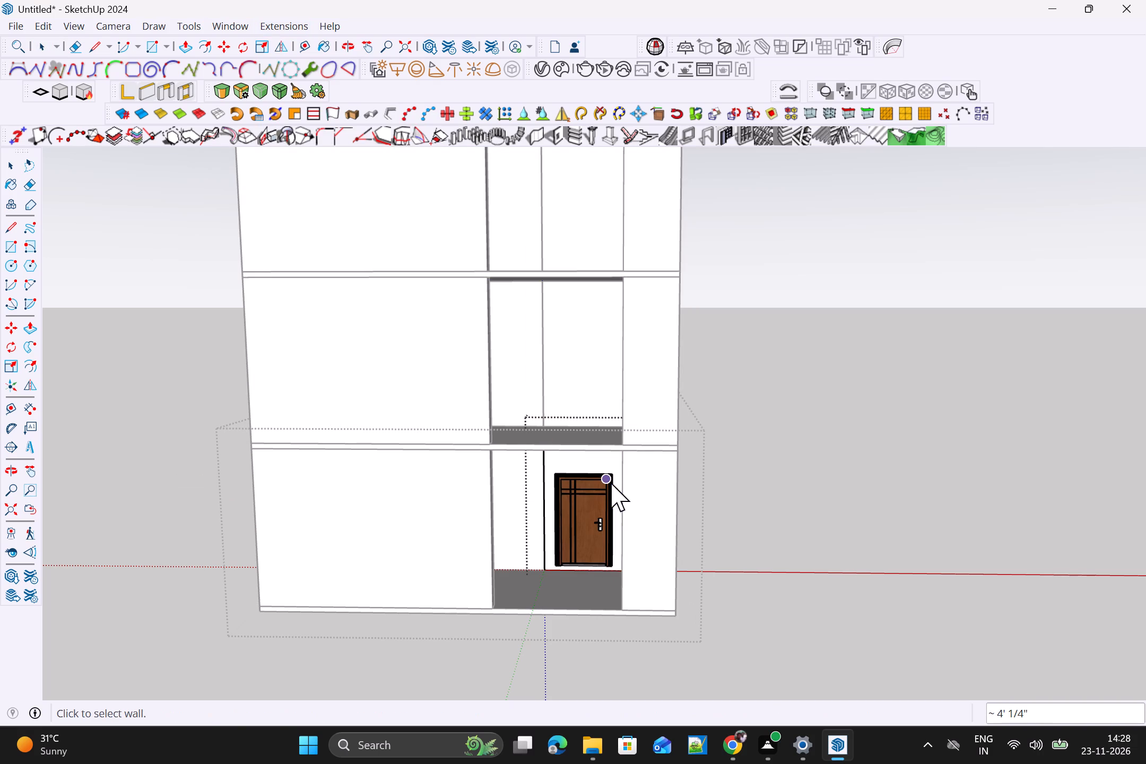
key("space")
left_click(745, 474)
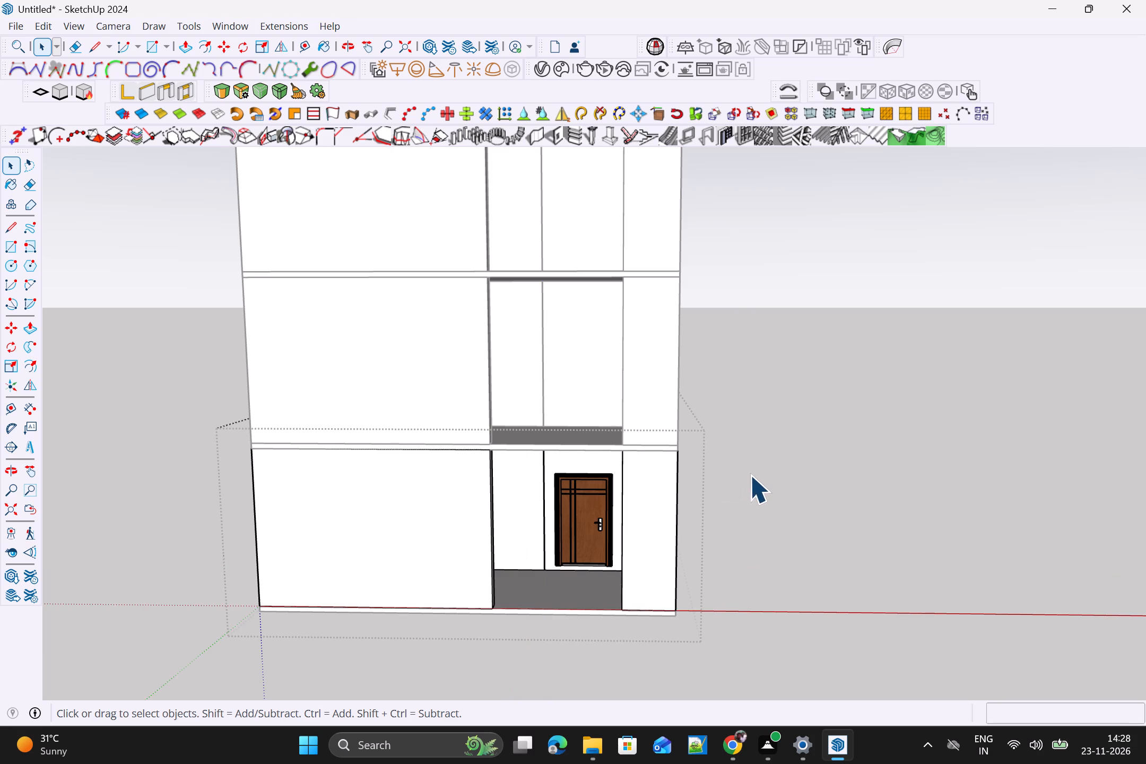
scroll(749, 480, "down", 4)
left_click(819, 480)
left_click(801, 479)
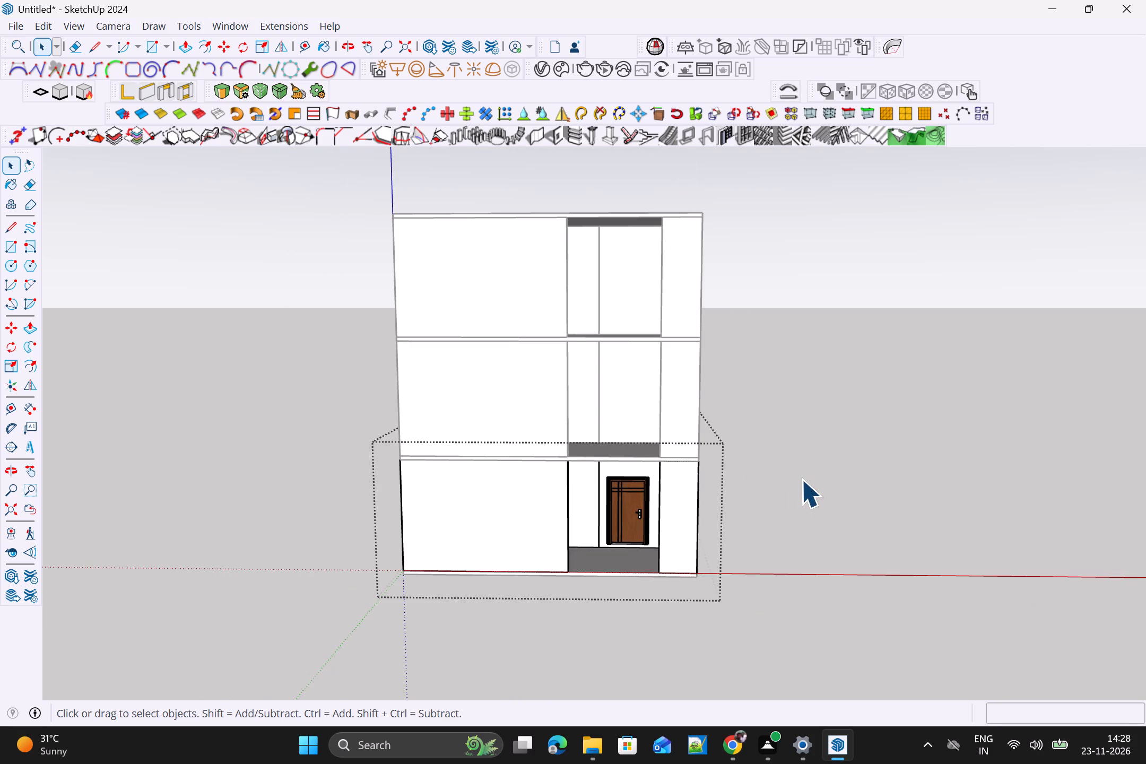
double_click(801, 479)
scroll(787, 459, "up", 1)
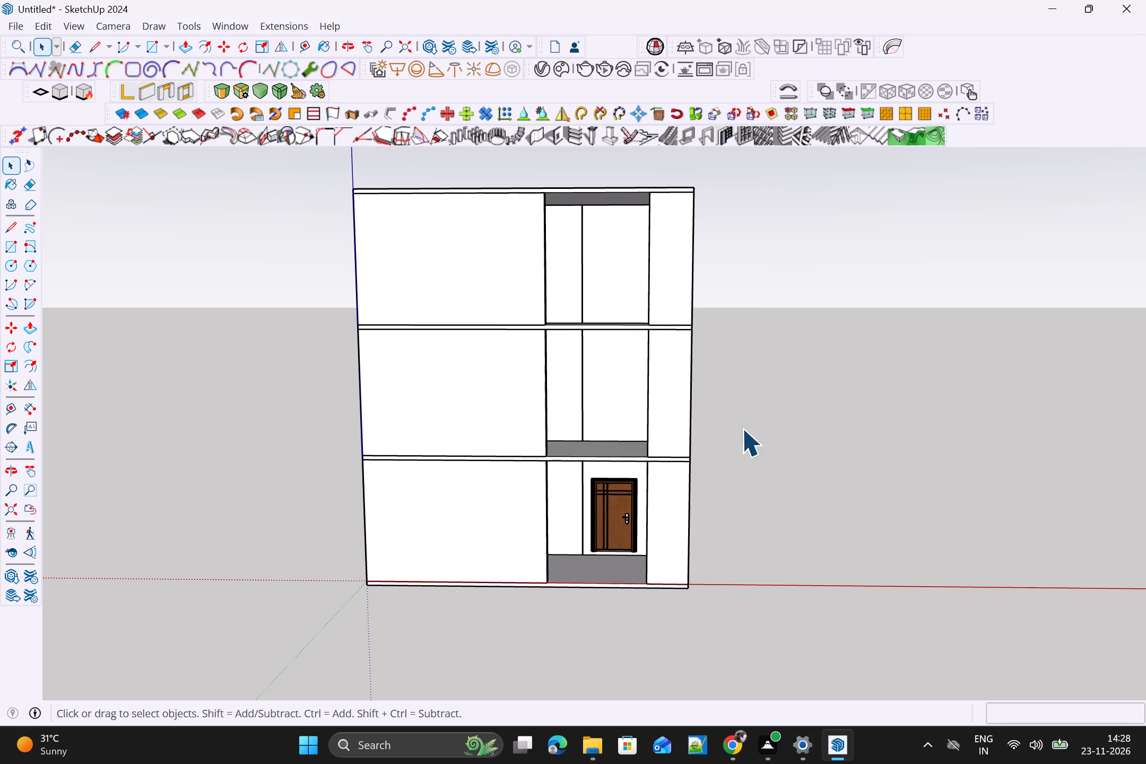
Open the middle-storey group down to the recess's wider back-wall panel and start a MajDoor Type A door, 80" high with 4" floor gap.
scroll(621, 346, "up", 3)
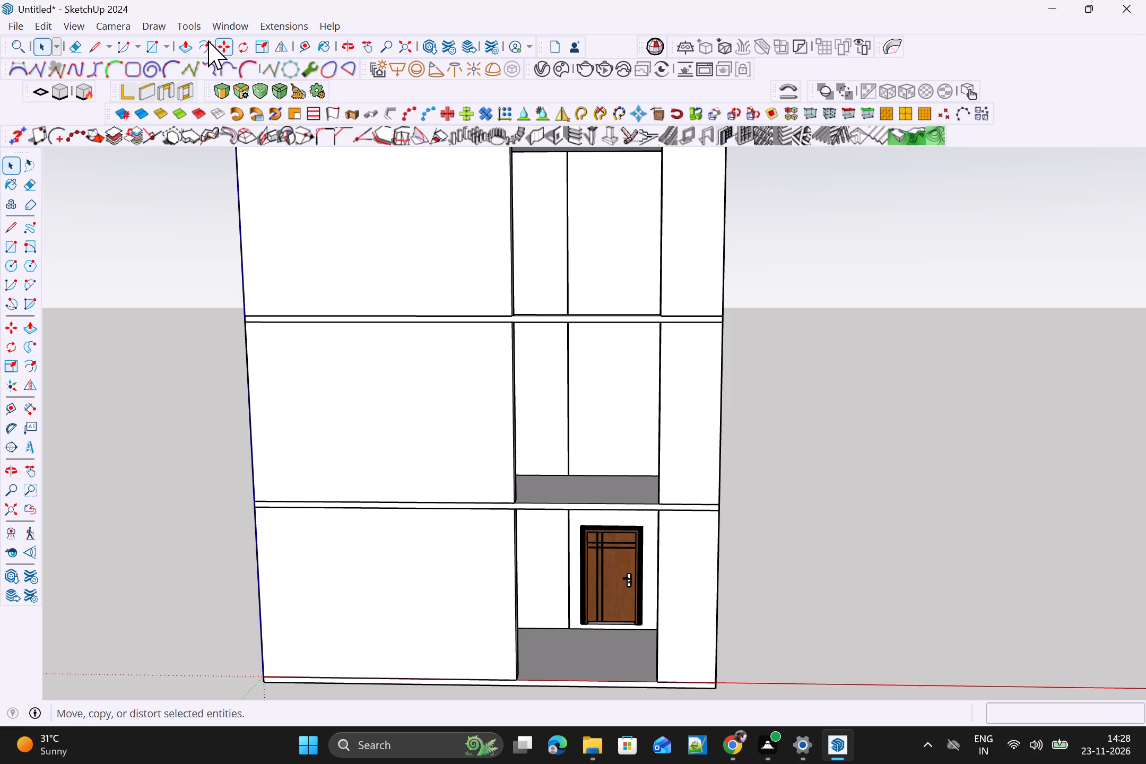
left_click(597, 383)
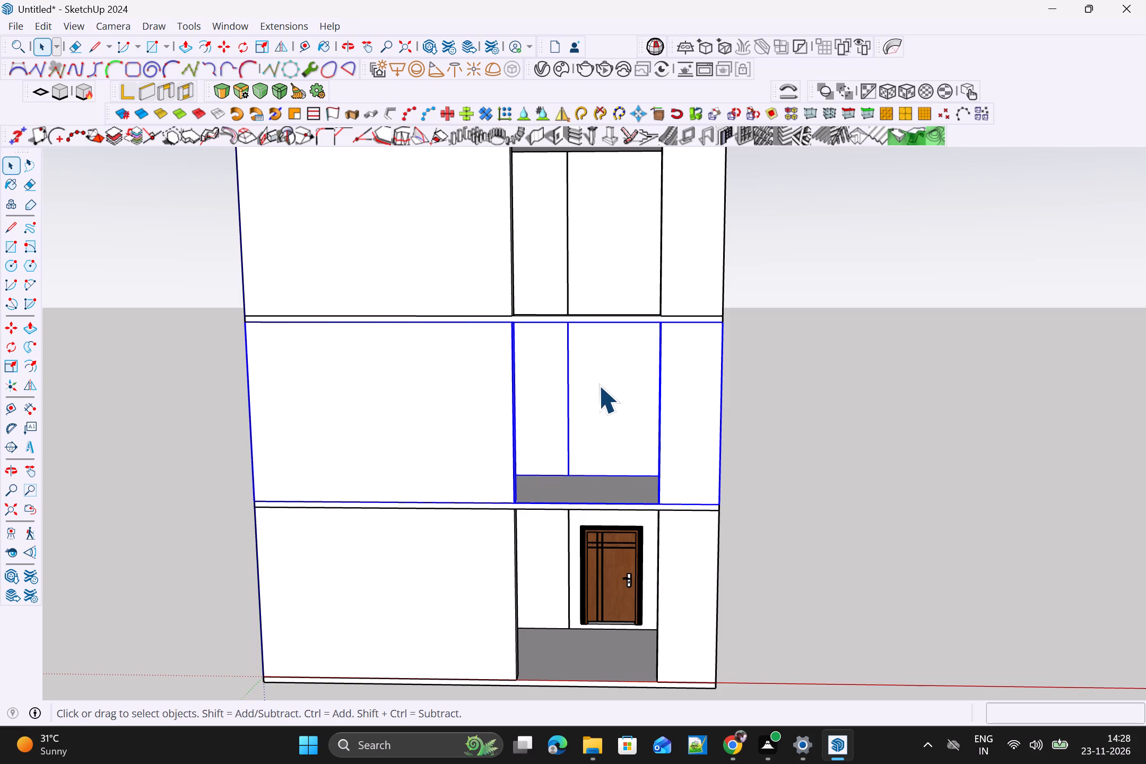
double_click(598, 385)
triple_click(600, 381)
triple_click(600, 381)
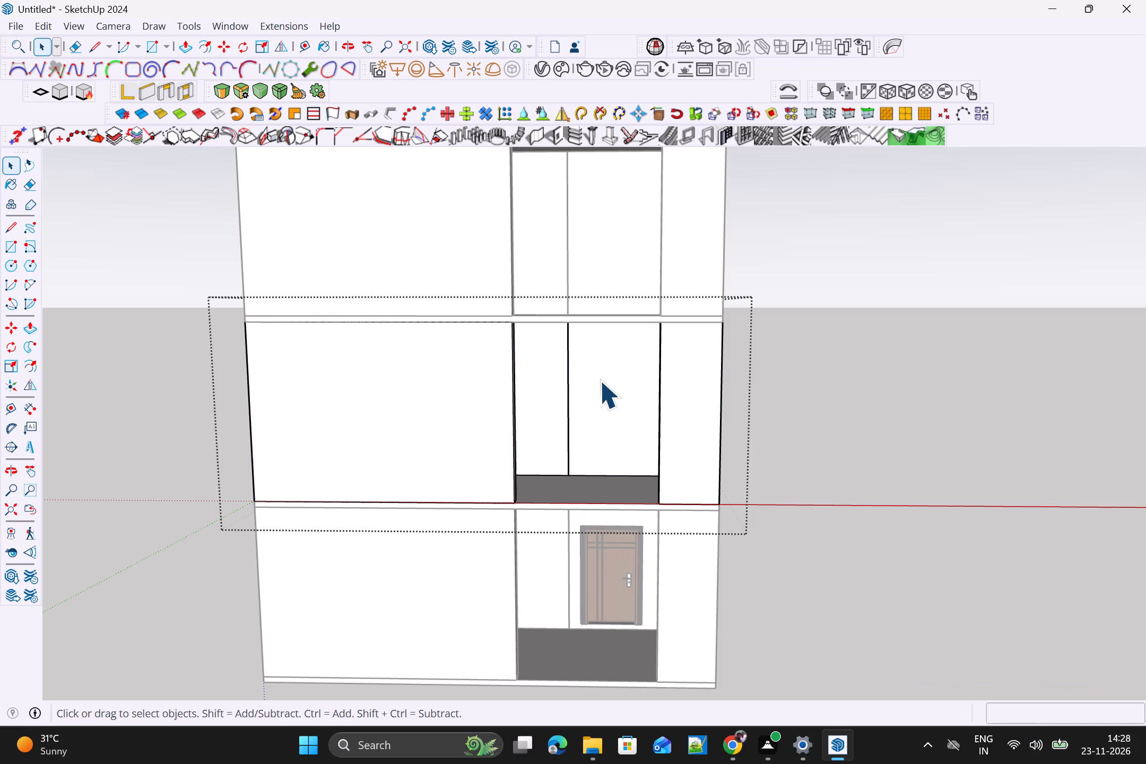
left_click(600, 380)
left_click(600, 380)
scroll(597, 378, "up", 4)
left_click(597, 376)
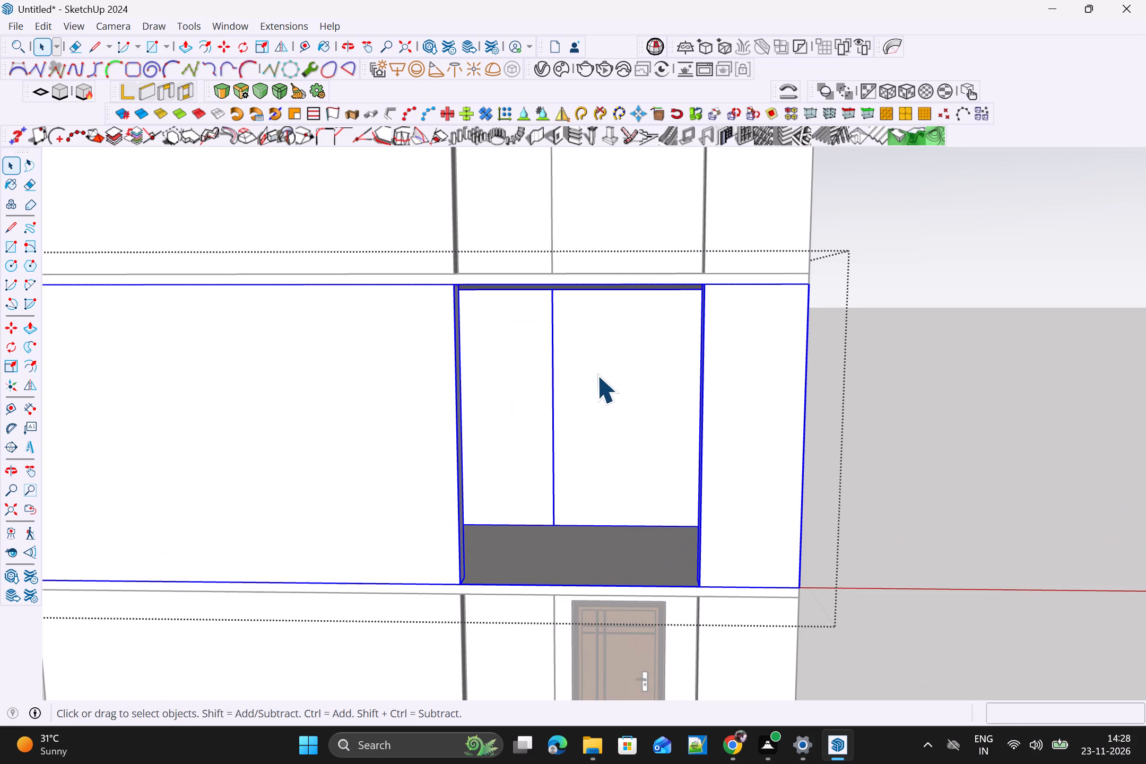
triple_click(597, 375)
double_click(599, 374)
left_click(600, 374)
left_click(623, 374)
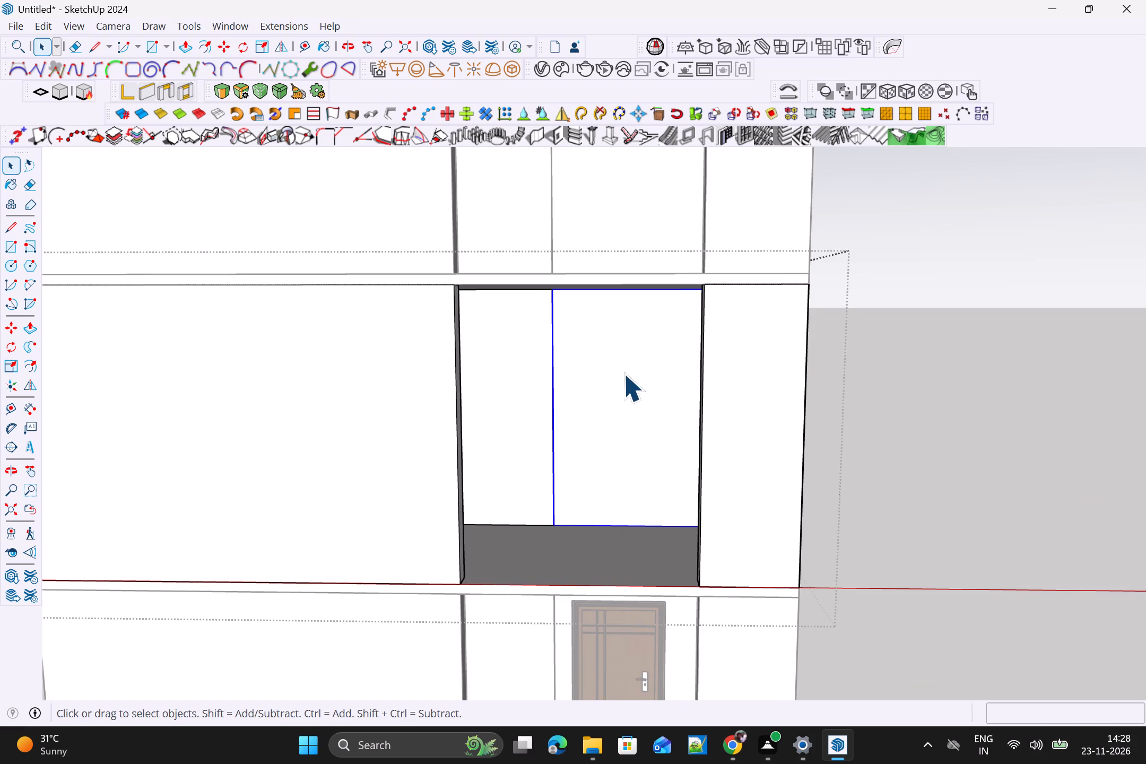
triple_click(626, 375)
left_click(624, 375)
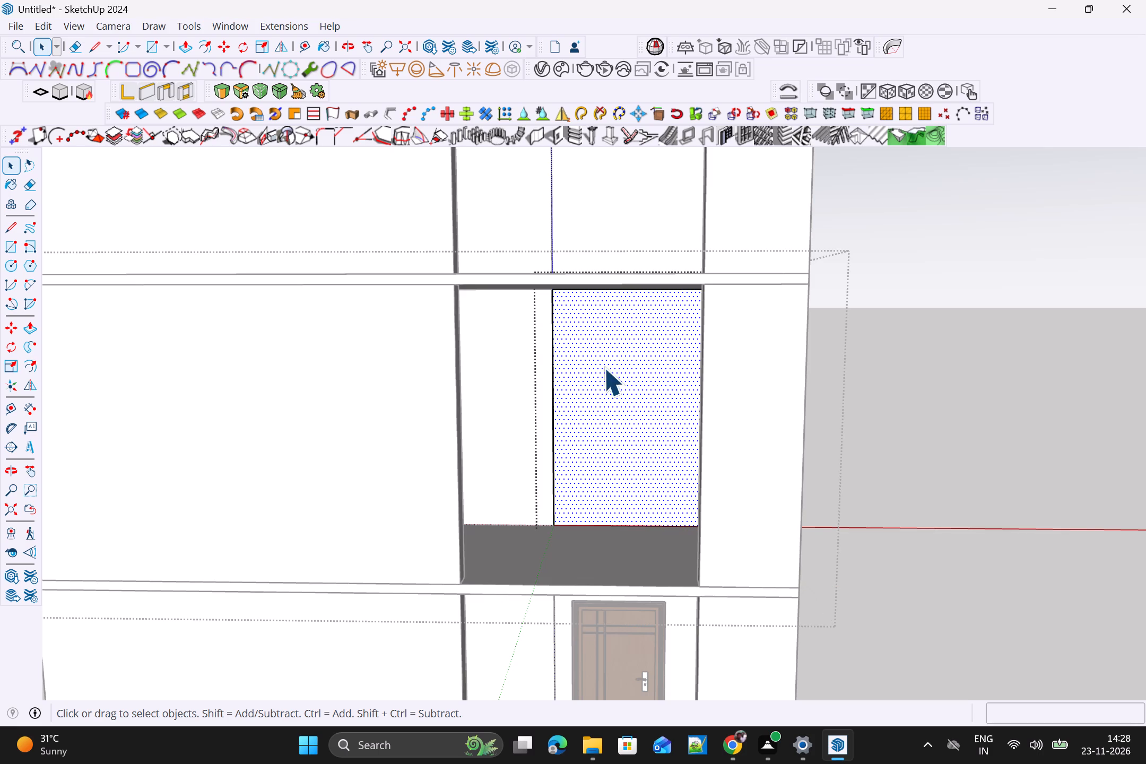
left_click(296, 28)
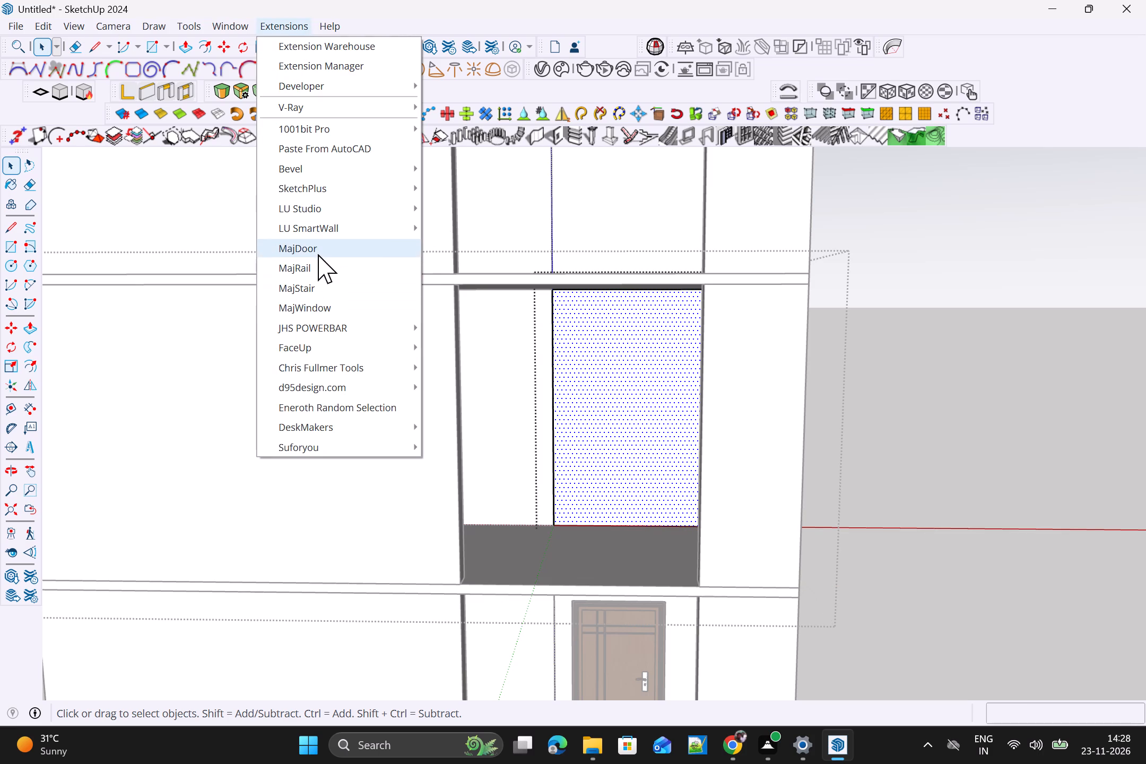
left_click(320, 250)
left_click(321, 404)
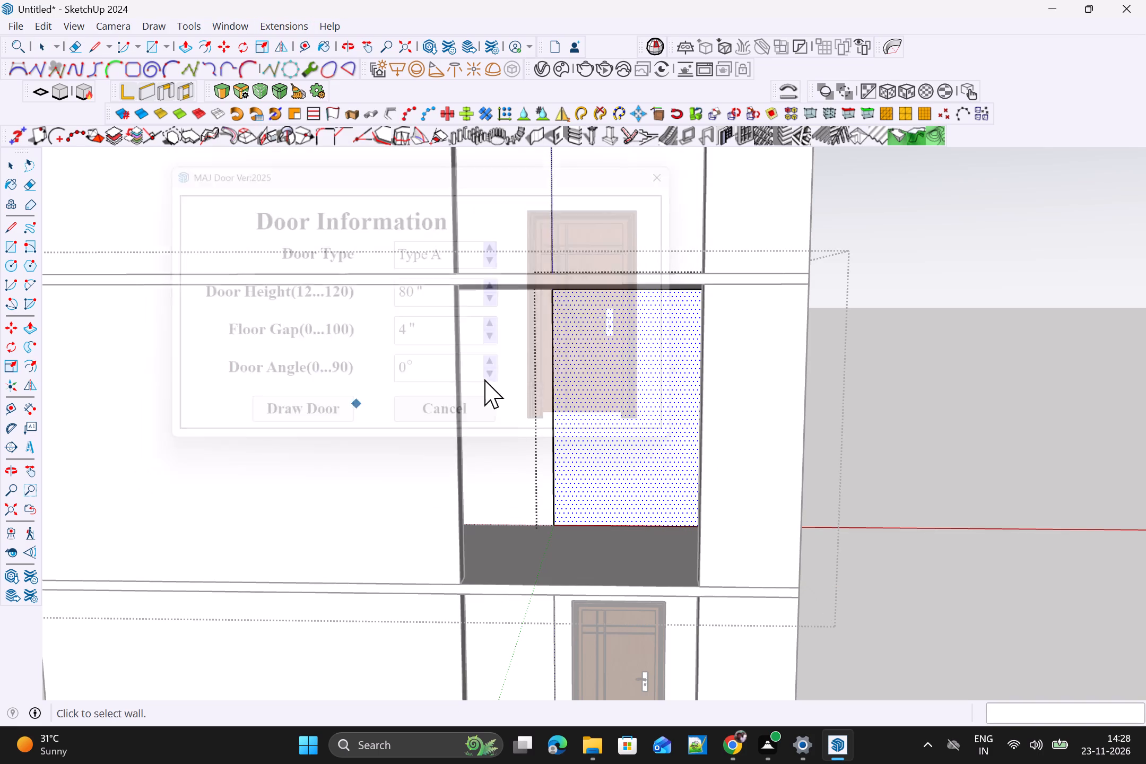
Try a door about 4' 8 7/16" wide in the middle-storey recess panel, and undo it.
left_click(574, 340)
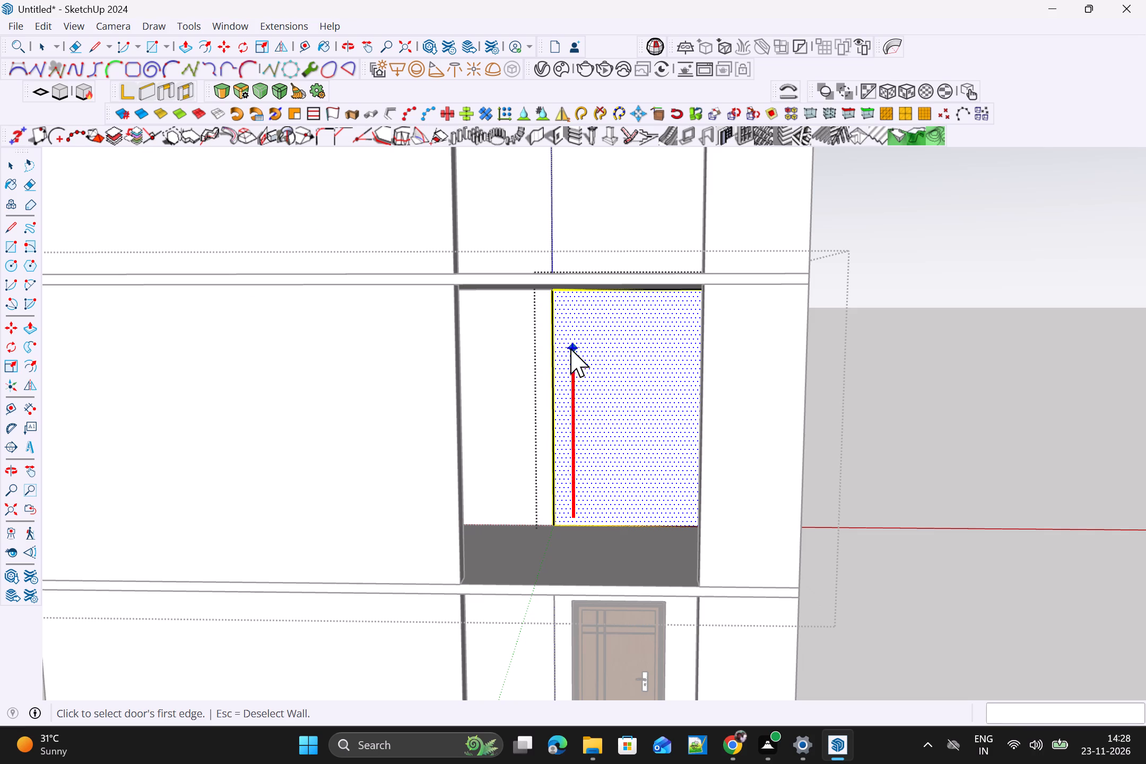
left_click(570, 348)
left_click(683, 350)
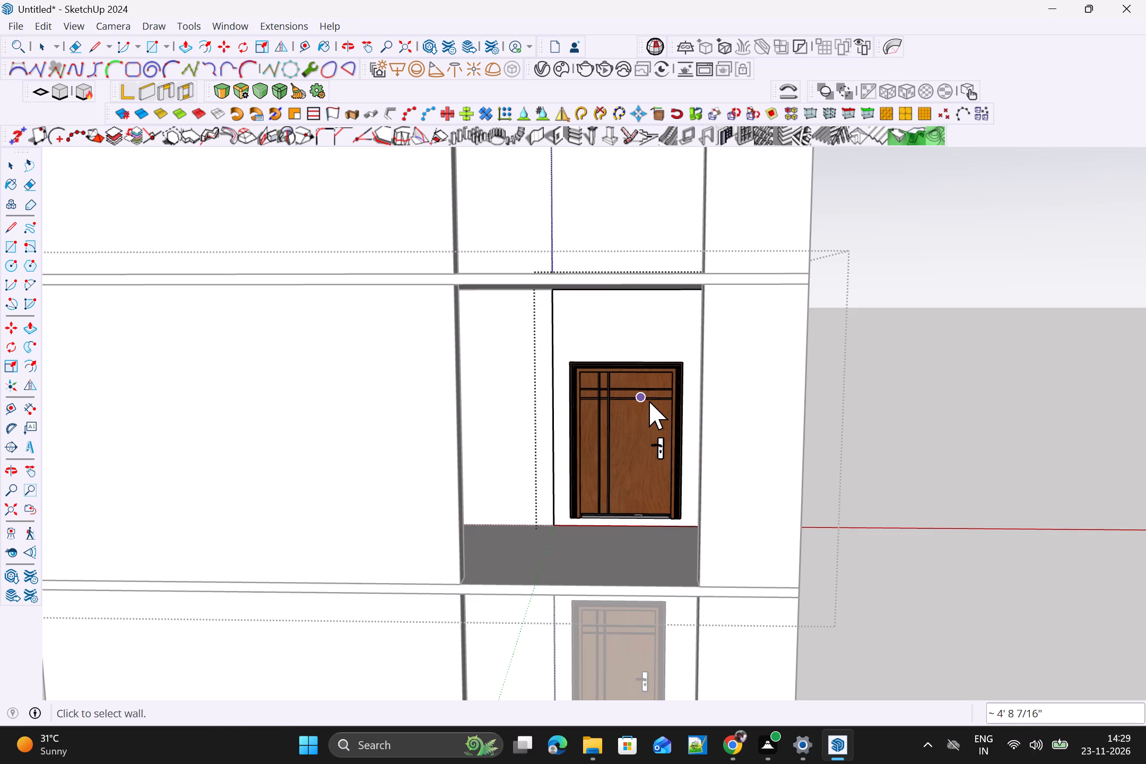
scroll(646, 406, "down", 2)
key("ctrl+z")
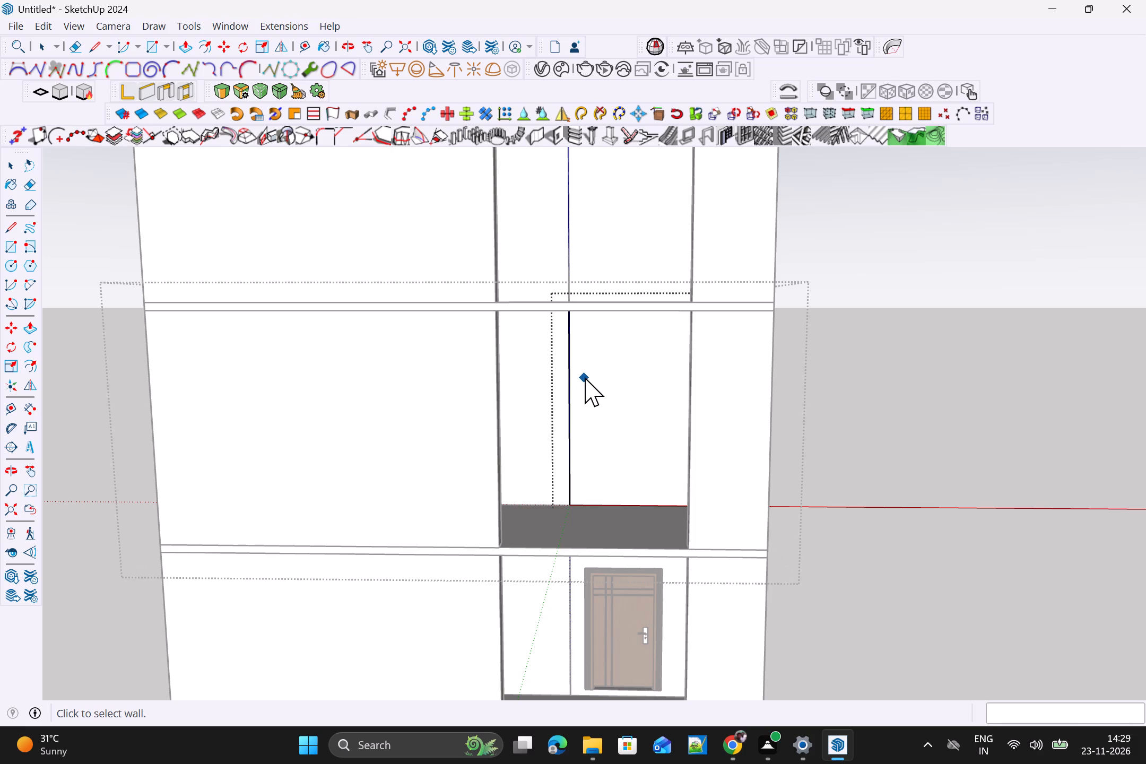
Place a Type A door about 3' 10" wide in the middle-storey recess panel, aligned above the ground-storey door, and leave the groups.
left_click(585, 376)
left_click_drag(586, 369, 591, 369)
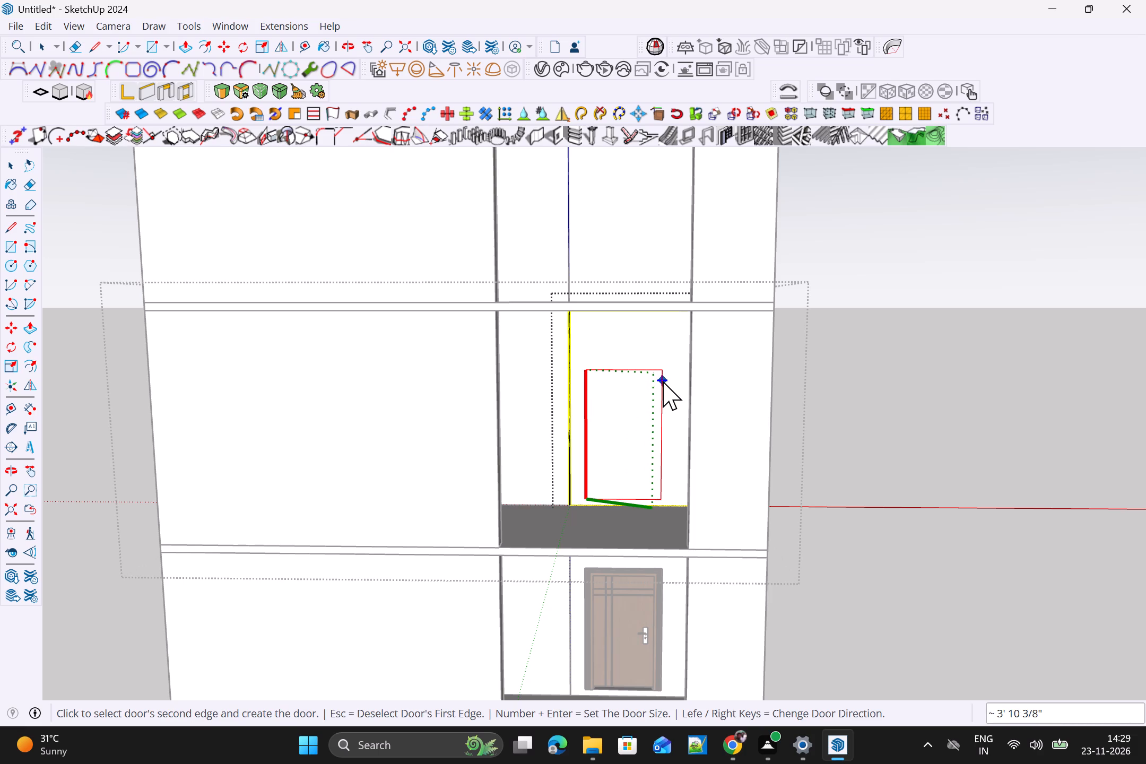
left_click(662, 379)
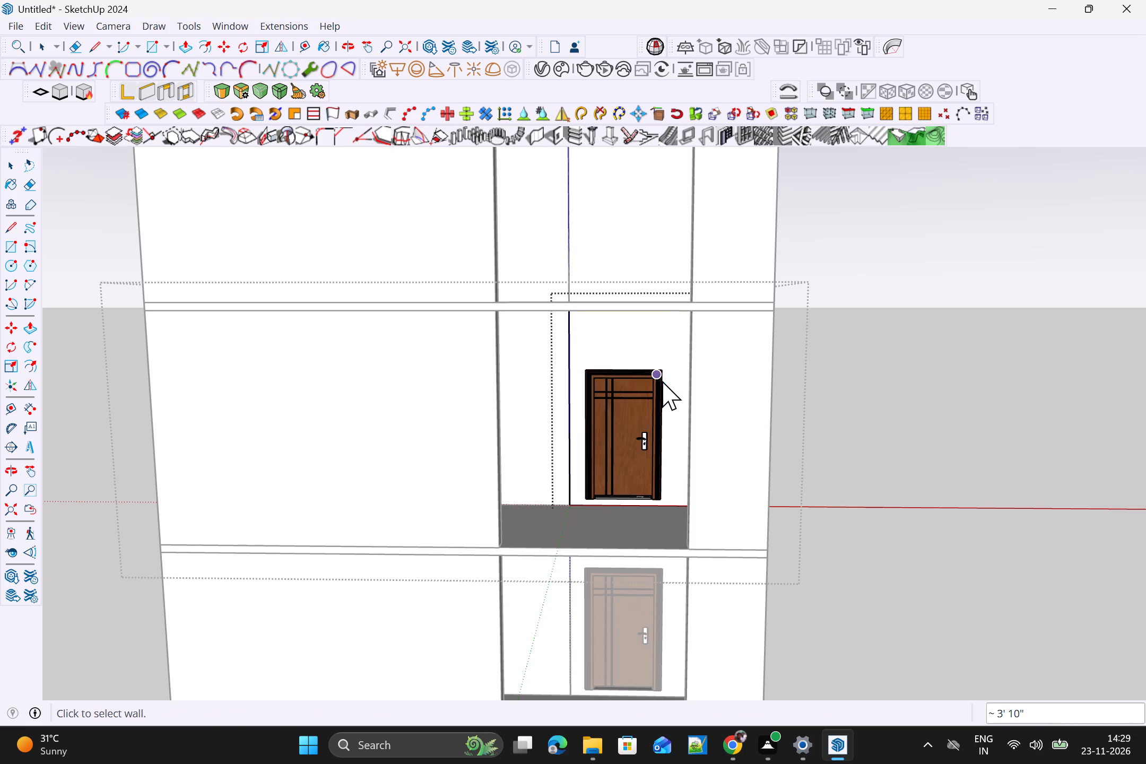
scroll(669, 419, "down", 5)
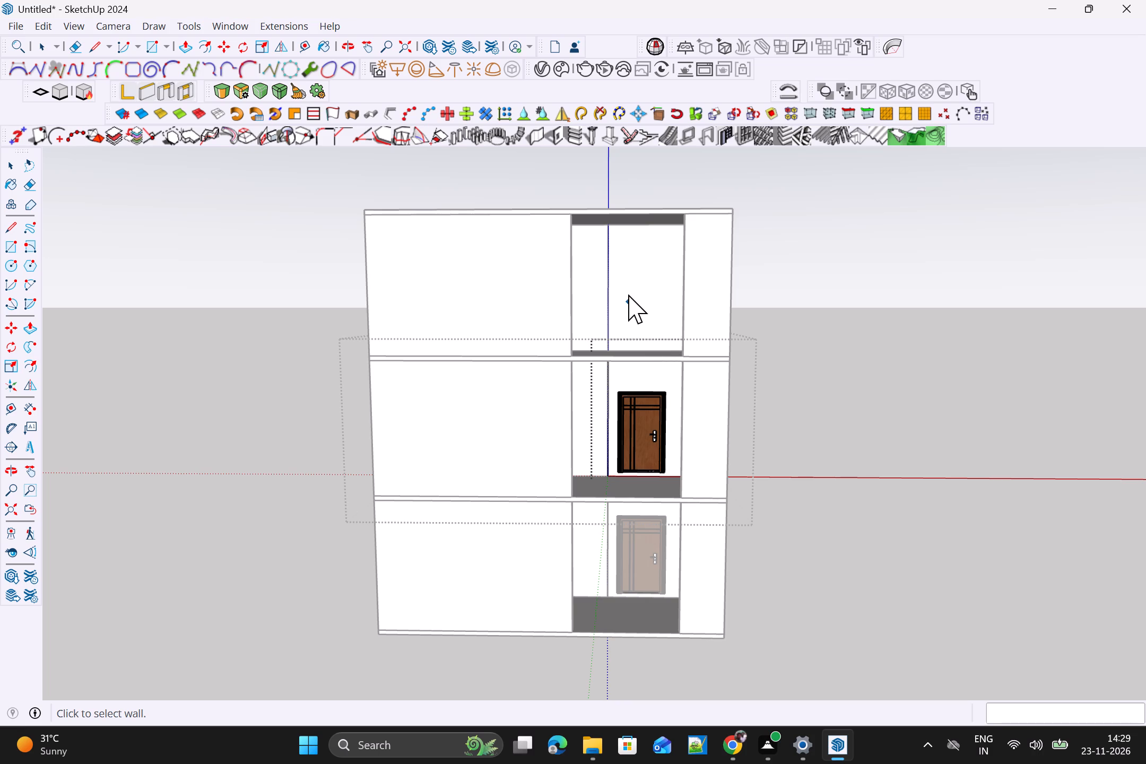
key("space")
left_click(616, 274)
left_click(775, 311)
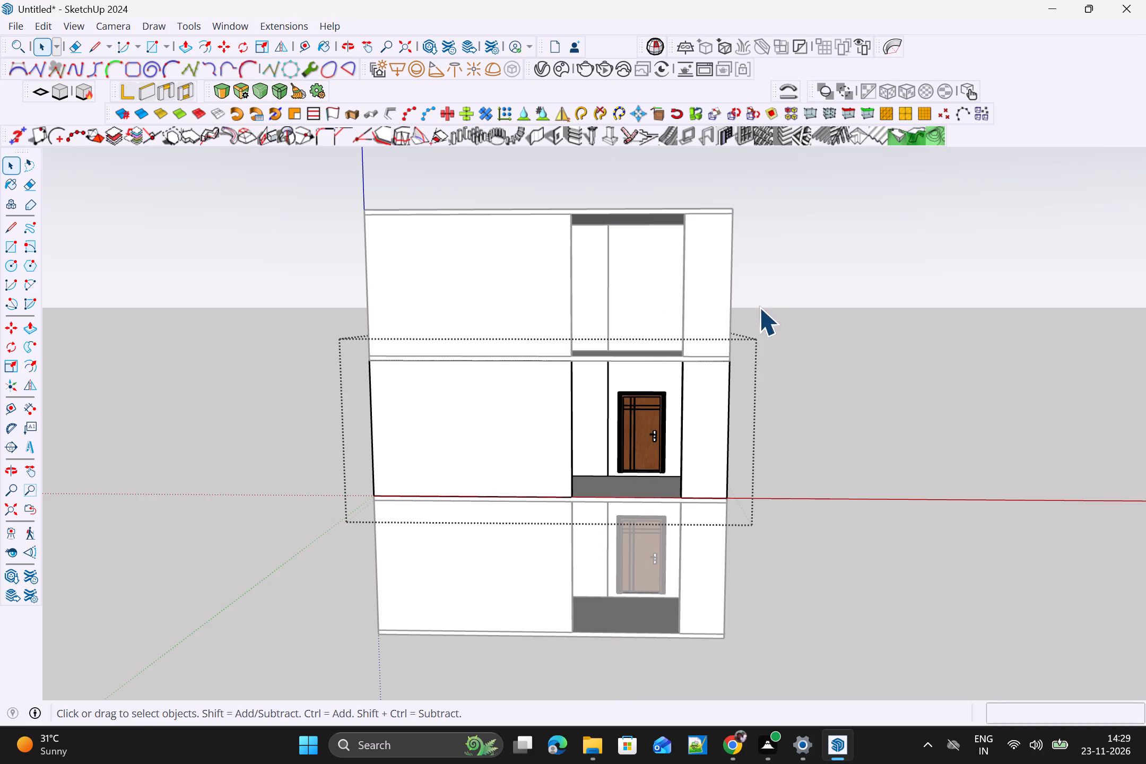
left_click(820, 343)
left_click(813, 340)
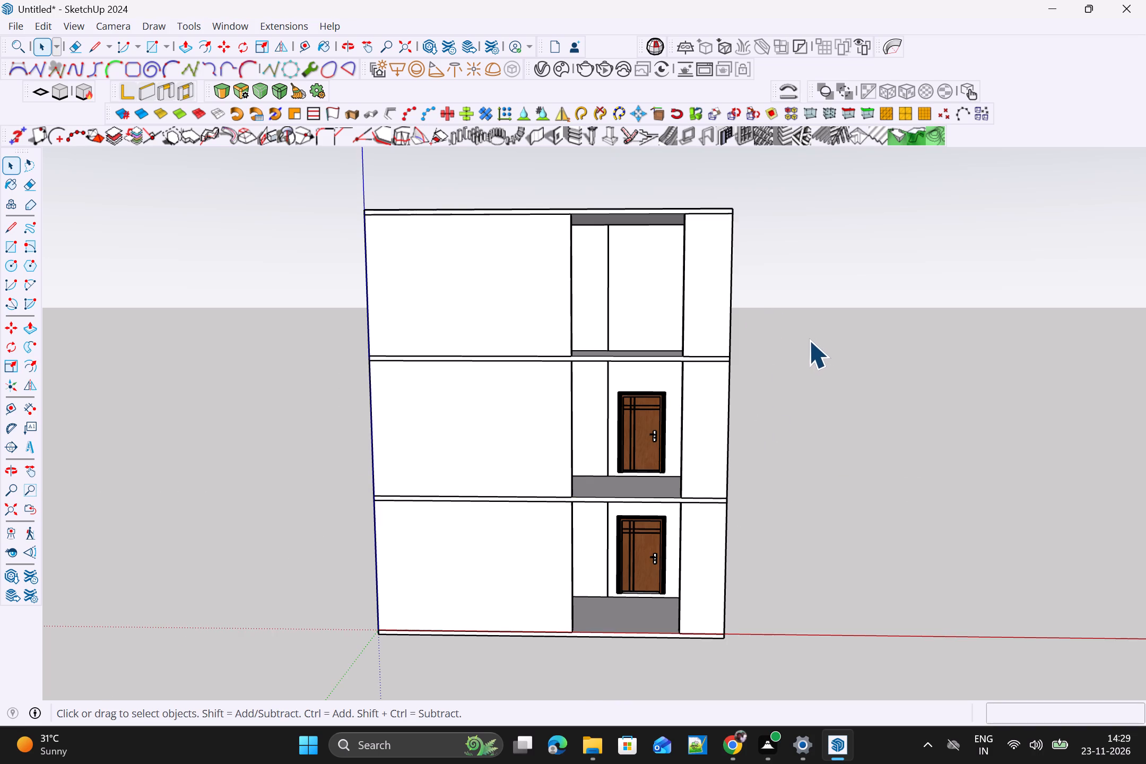
Open the top-storey group and its nested recess walls, and select the face of the back wall's wider panel.
triple_click(636, 286)
triple_click(634, 286)
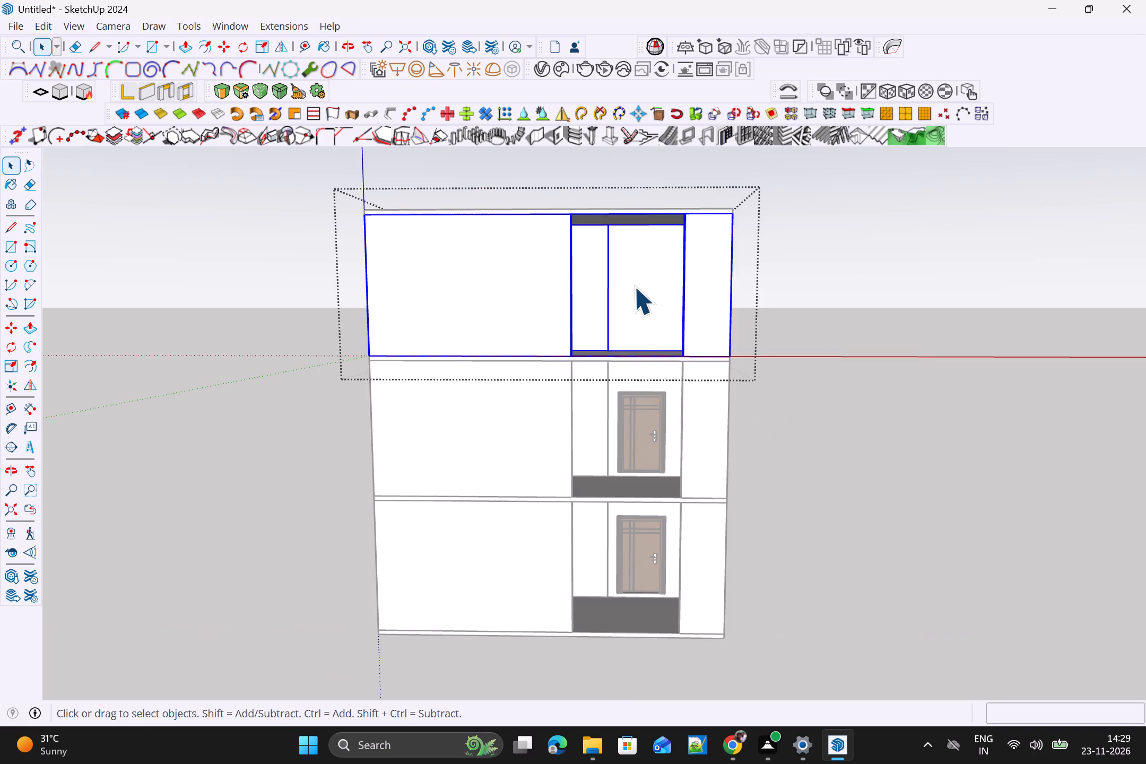
left_click(634, 286)
left_click(622, 286)
left_click(624, 288)
triple_click(626, 288)
left_click(628, 288)
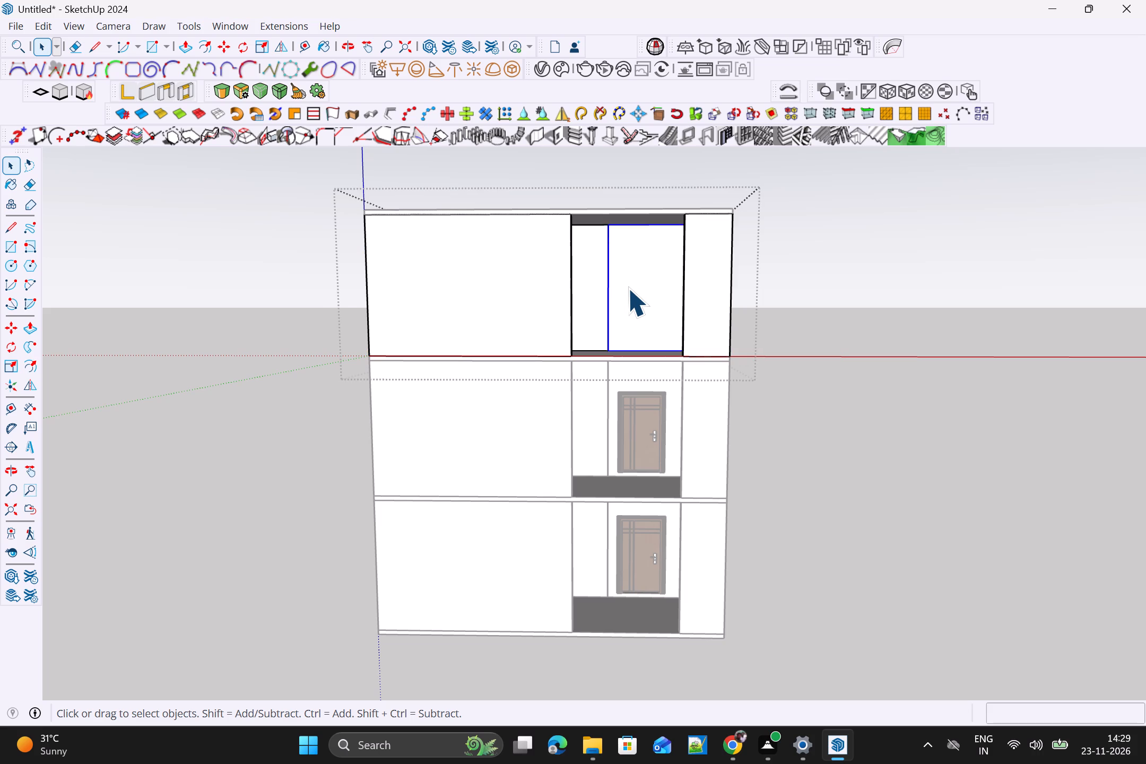
left_click(628, 288)
left_click(635, 288)
scroll(636, 288, "up", 4)
left_click(637, 276)
double_click(639, 277)
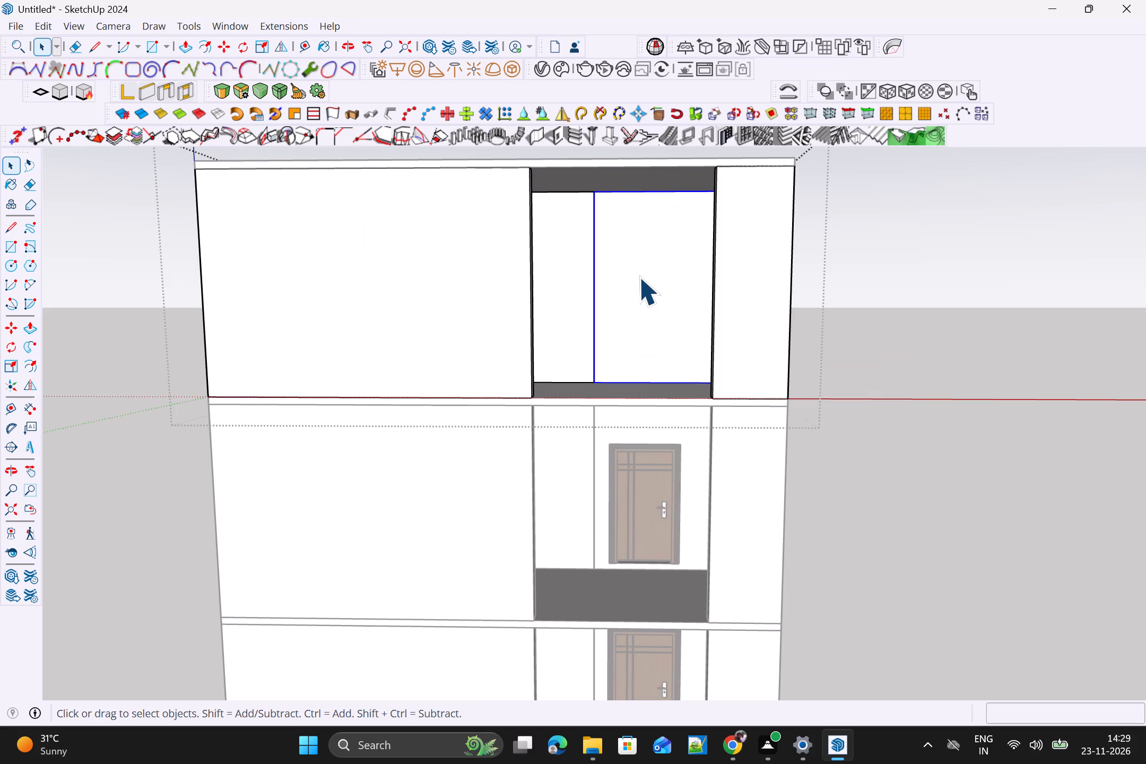
scroll(640, 278, "up", 3)
left_click(636, 278)
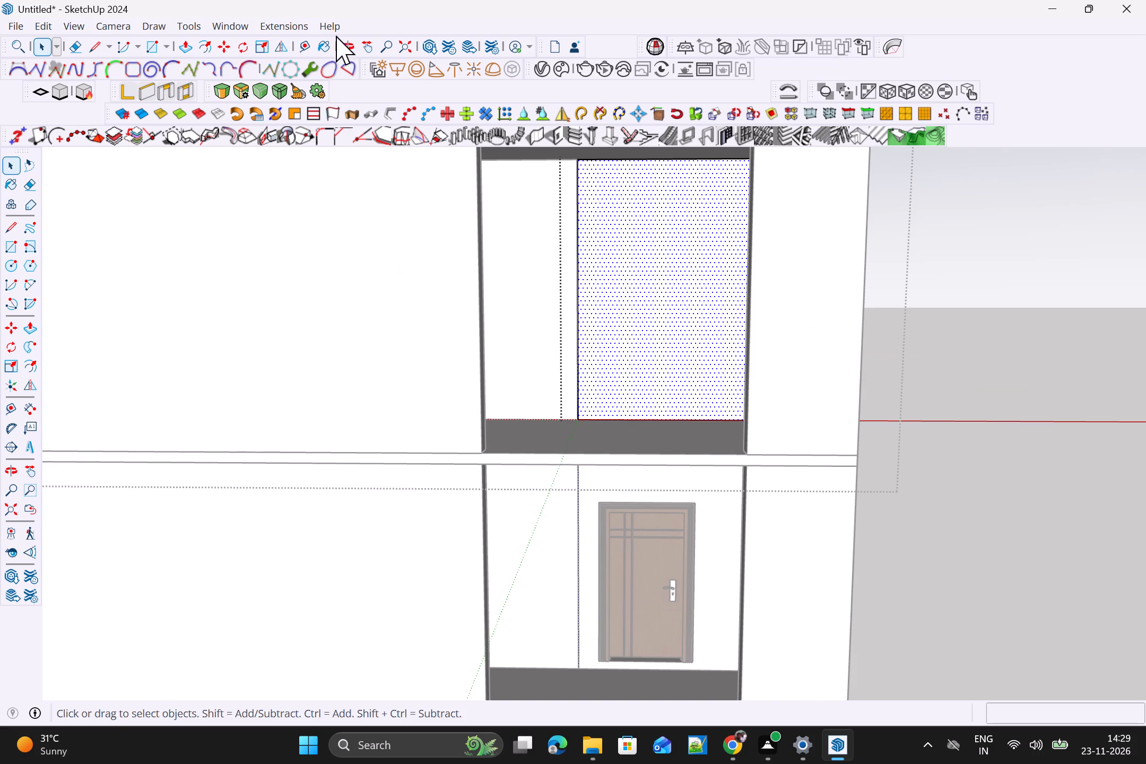
Place a MajDoor Type A door about 3' 11" wide in the top-storey recess panel, above the lower doors, and leave the nested groups.
left_click_drag(264, 21, 270, 22)
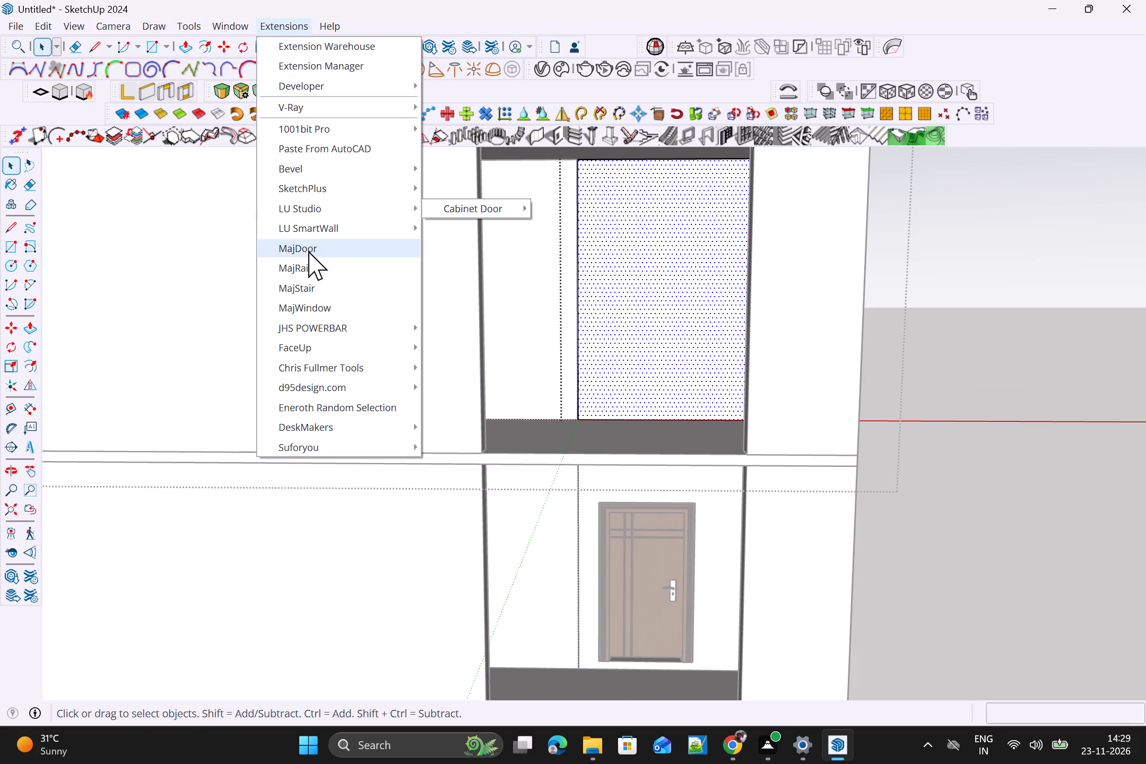
left_click(308, 251)
left_click(273, 413)
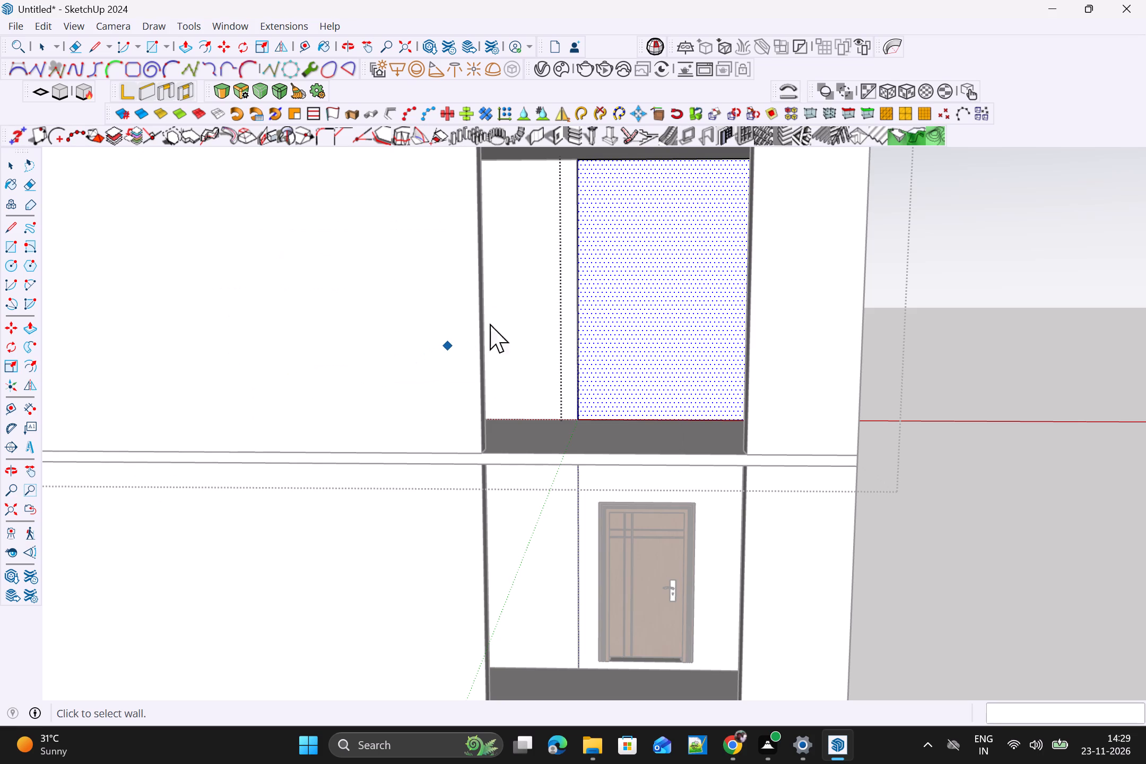
left_click(598, 218)
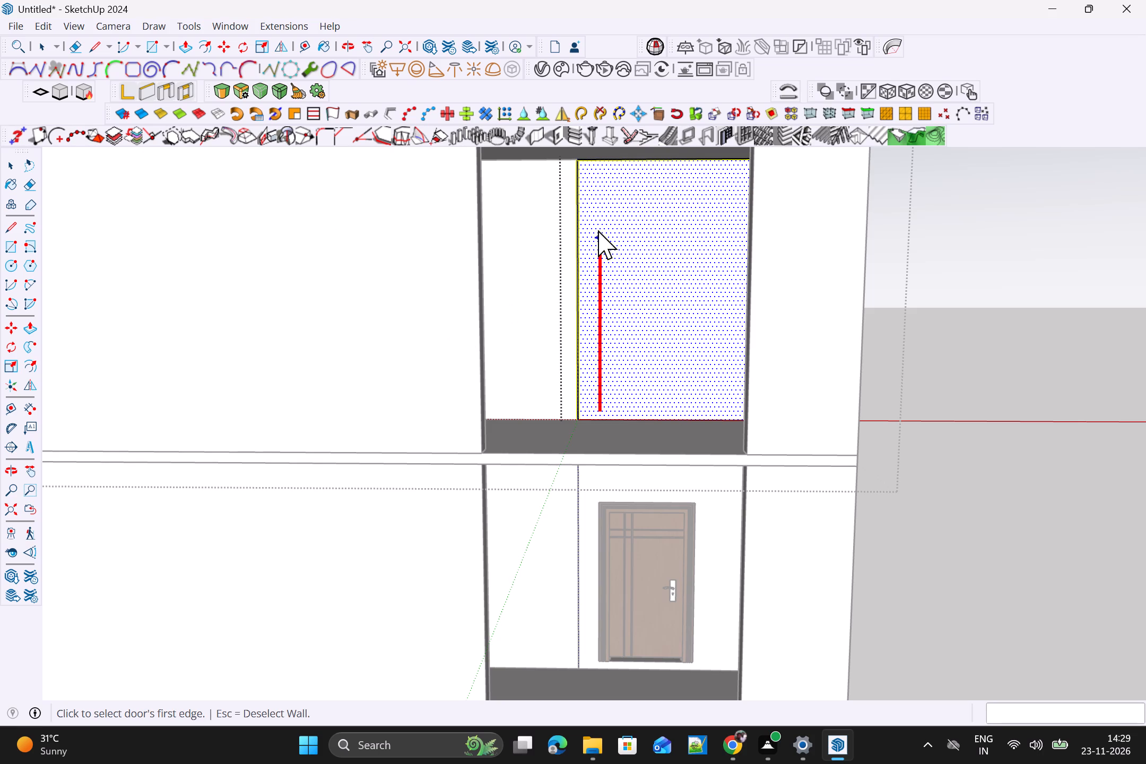
left_click(597, 225)
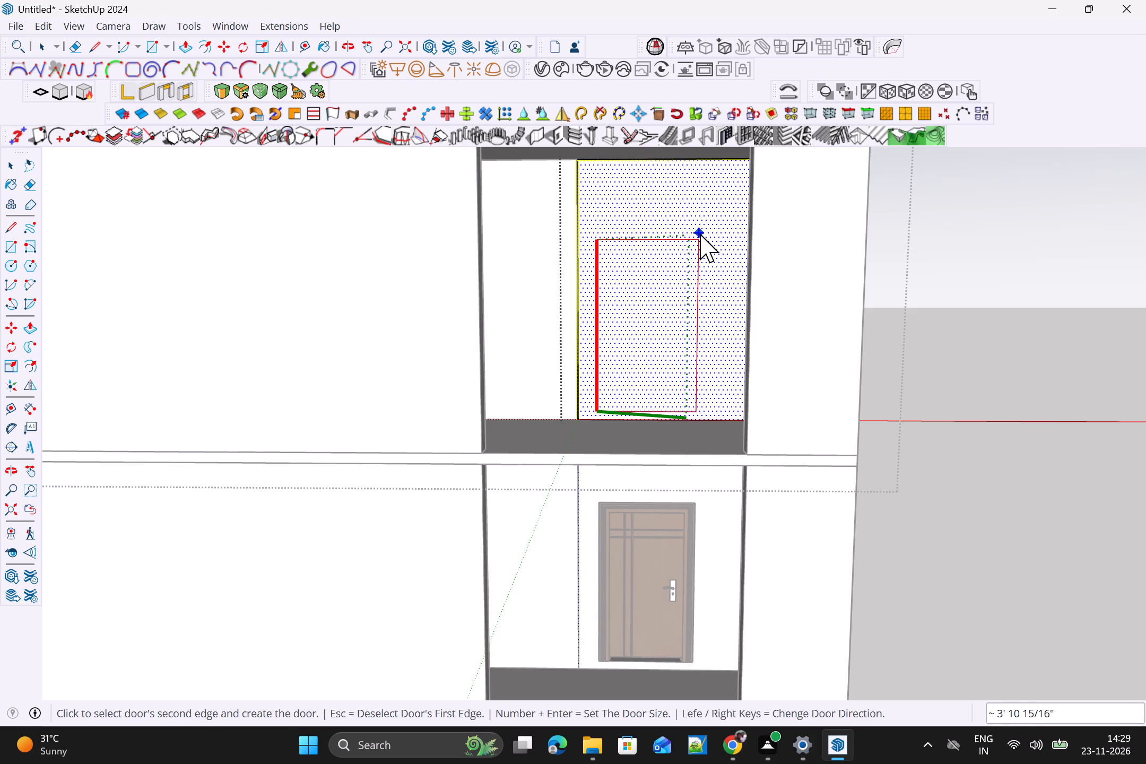
left_click(705, 233)
scroll(697, 326, "down", 7)
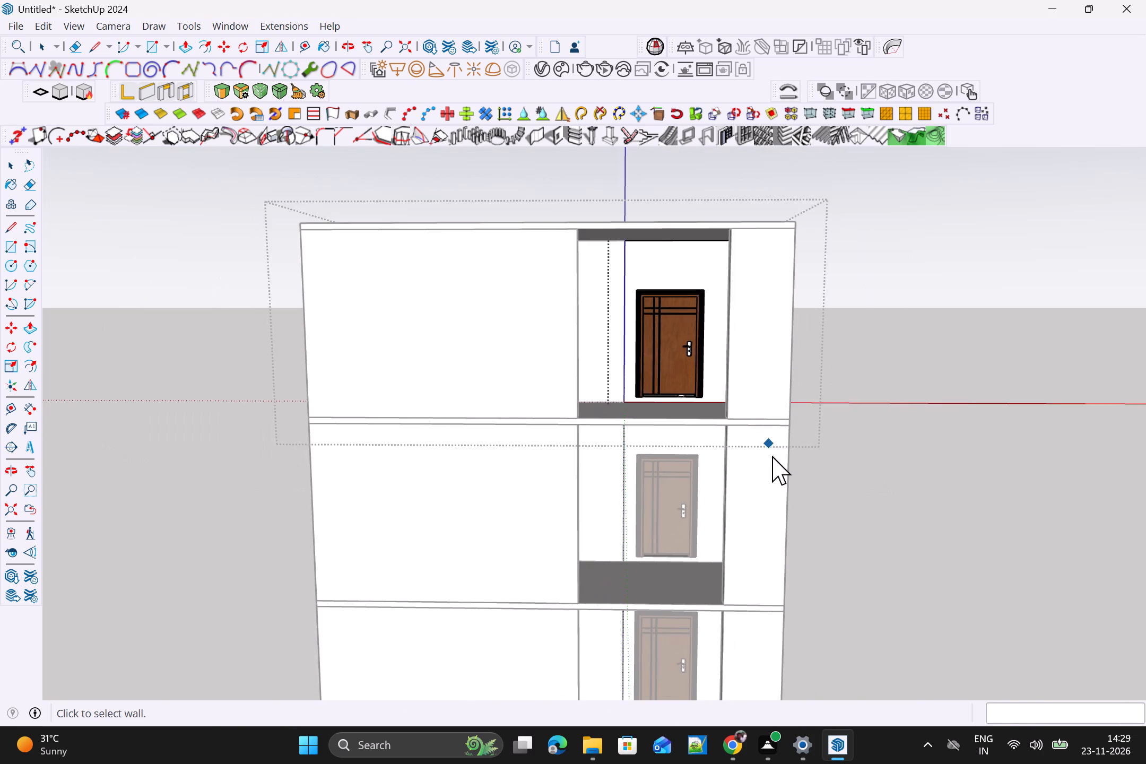
scroll(772, 456, "down", 2)
key("space")
left_click(844, 484)
scroll(841, 489, "down", 5)
left_click(854, 497)
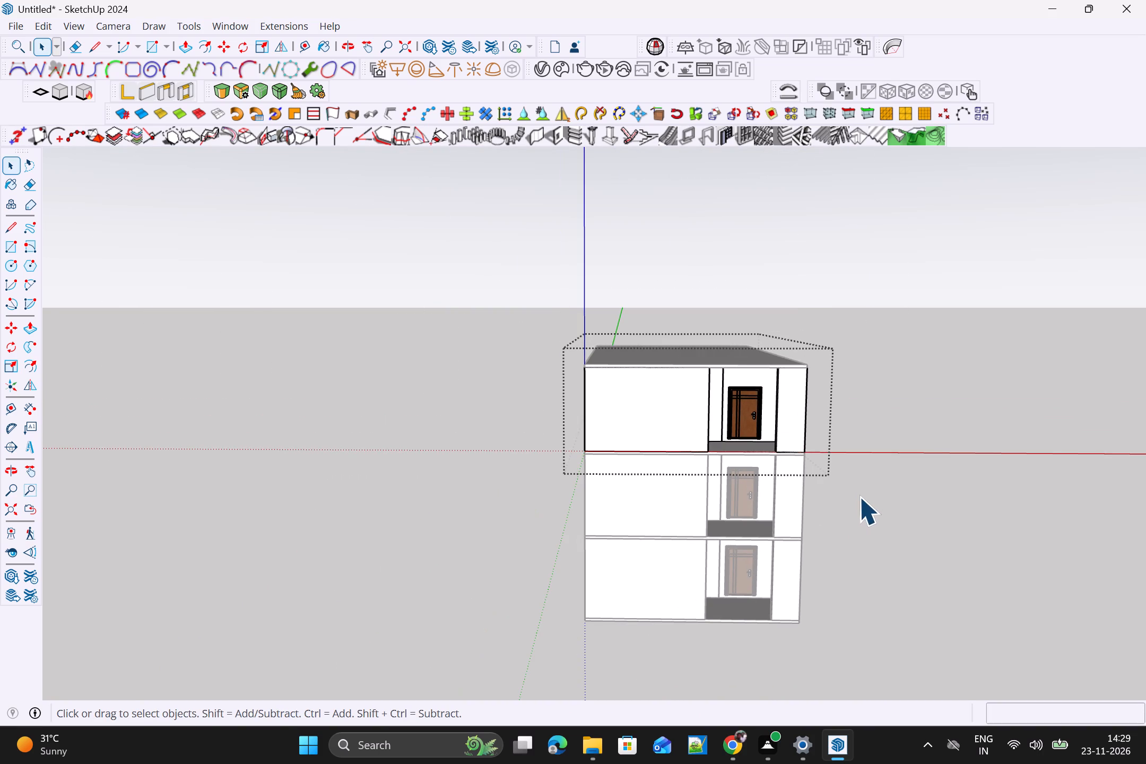
double_click(867, 498)
scroll(843, 509, "down", 2)
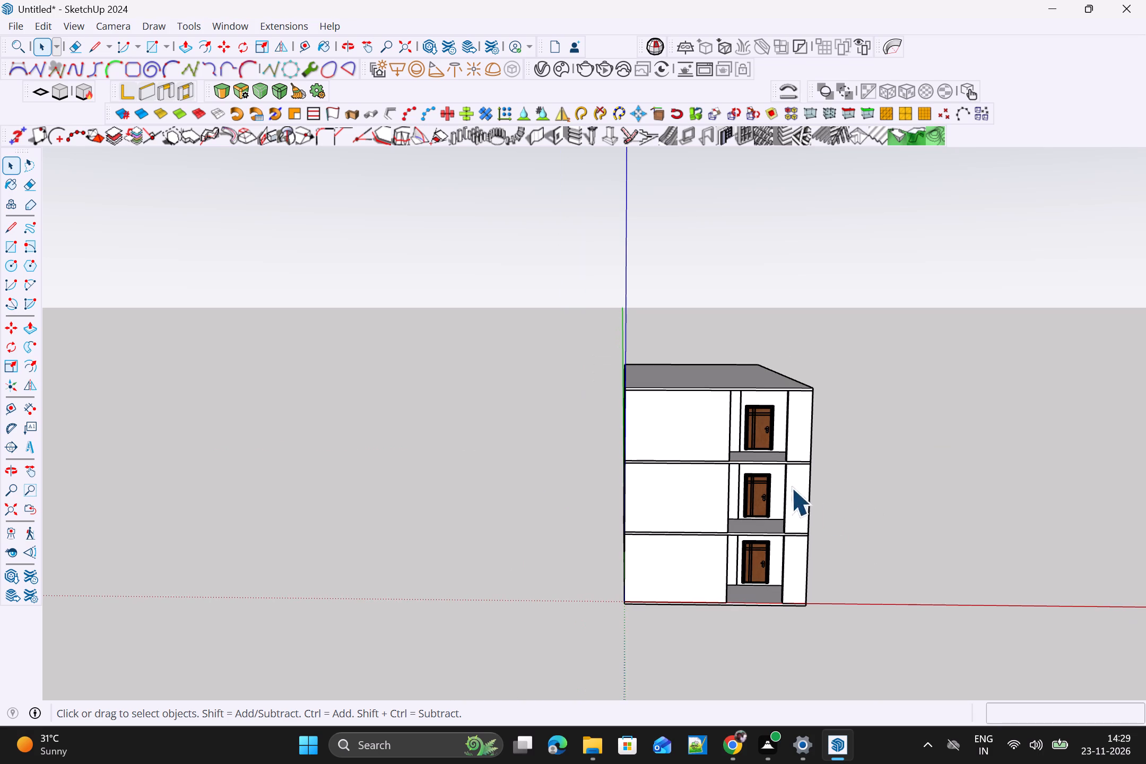
Examine the front façade from above and below, checking the recesses and door alignment across all three storeys.
scroll(711, 510, "up", 4)
scroll(813, 541, "up", 3)
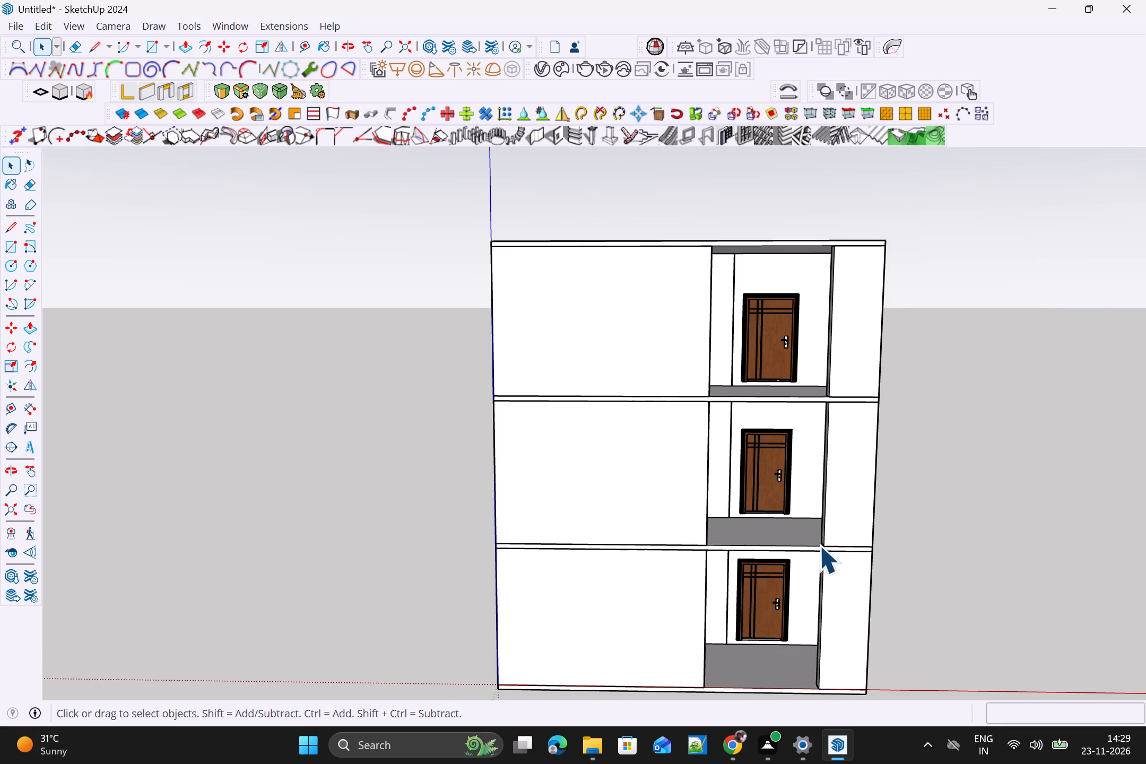
scroll(819, 545, "down", 2)
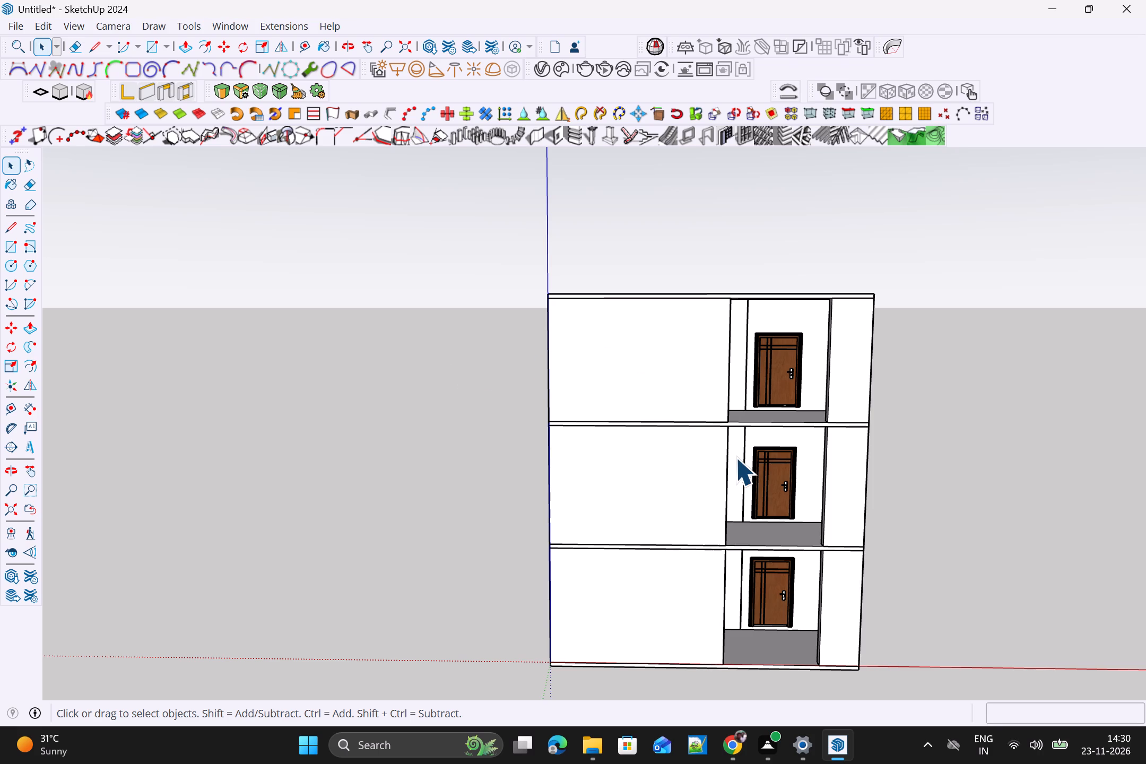
scroll(766, 466, "down", 3)
scroll(815, 541, "down", 3)
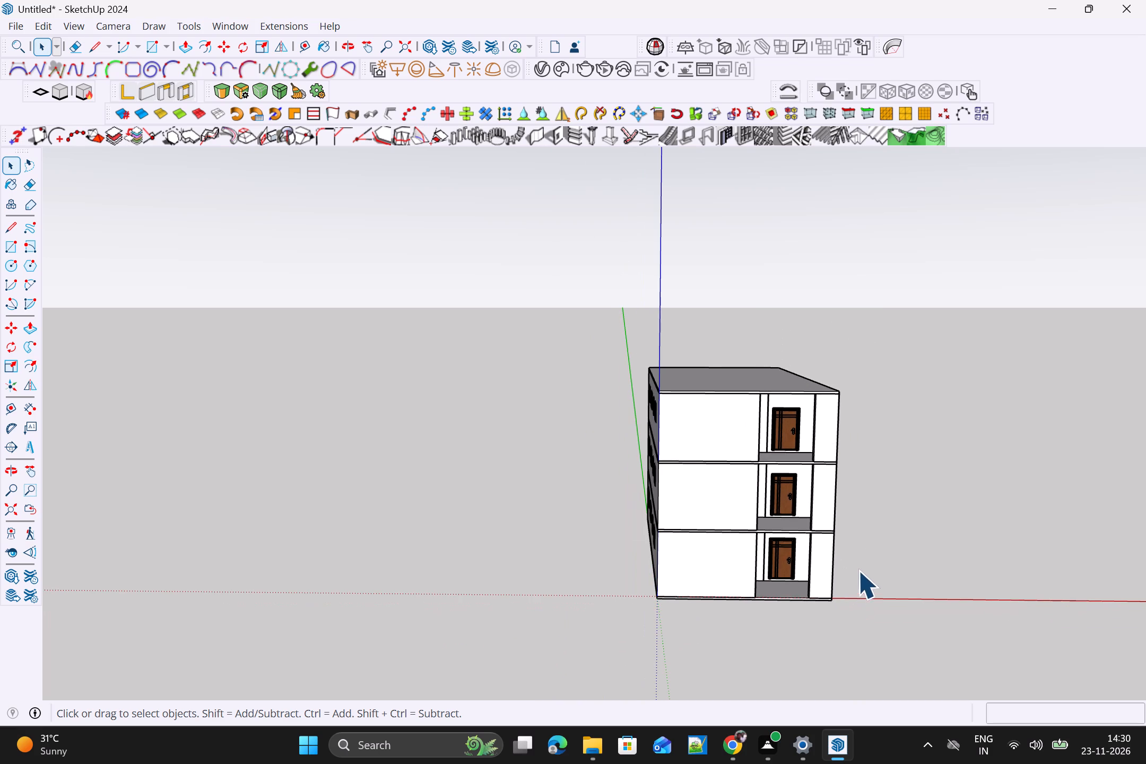
scroll(846, 499, "up", 1)
middle_click_drag(848, 474, 850, 335)
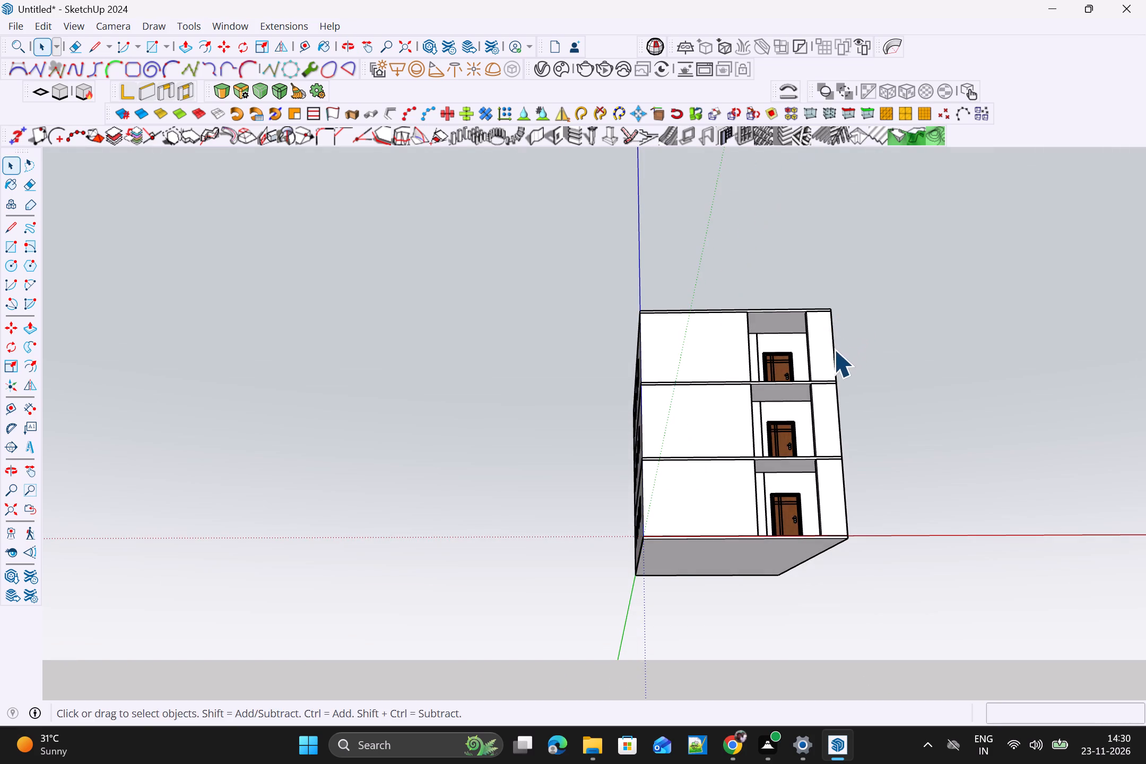
middle_click(795, 366)
scroll(866, 355, "up", 3)
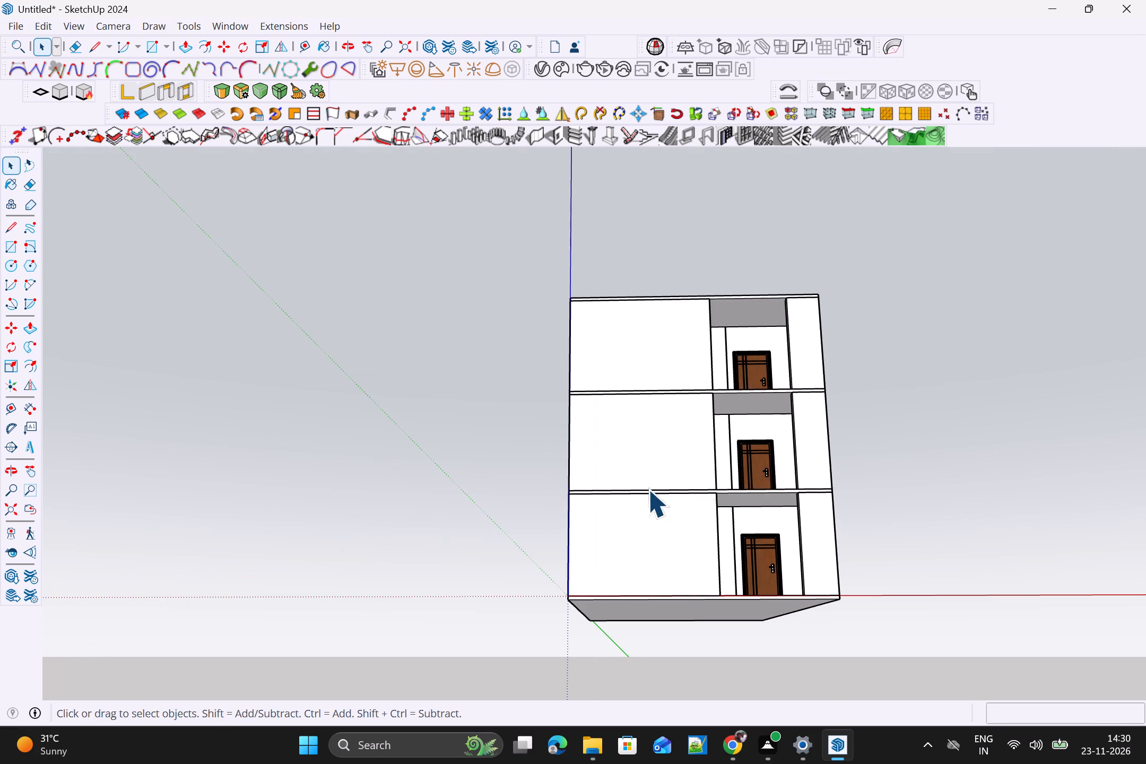
scroll(644, 487, "up", 3)
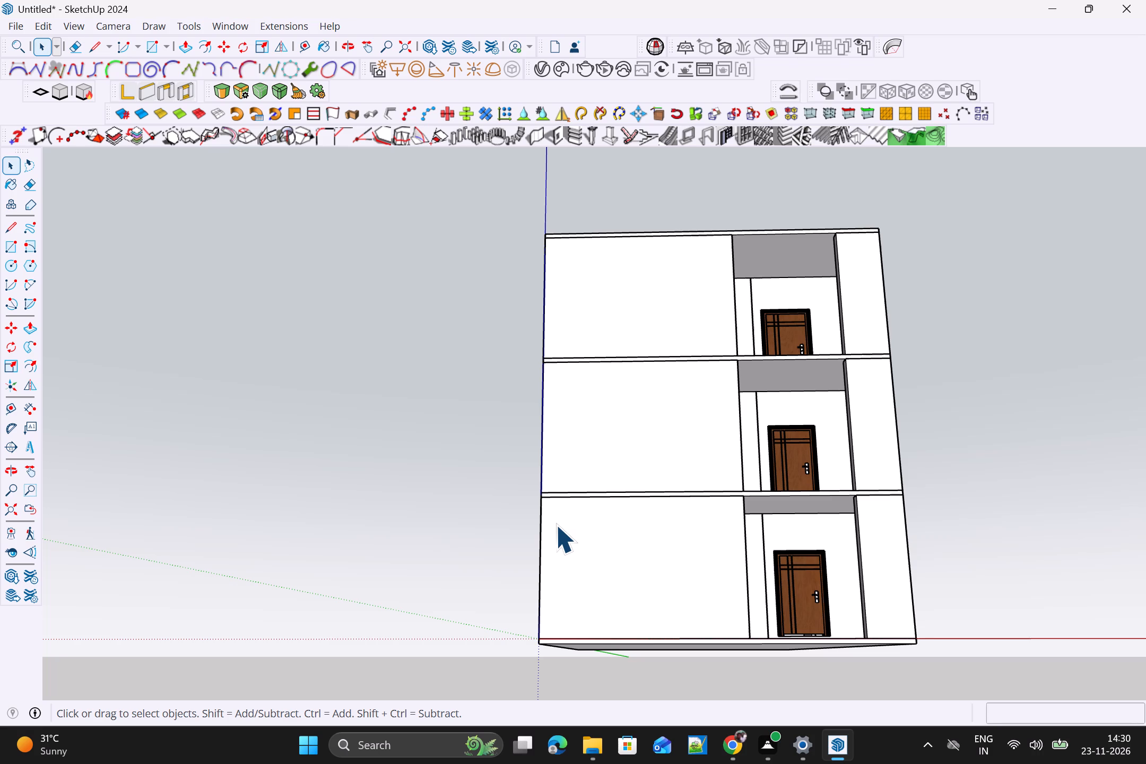
scroll(627, 549, "down", 11)
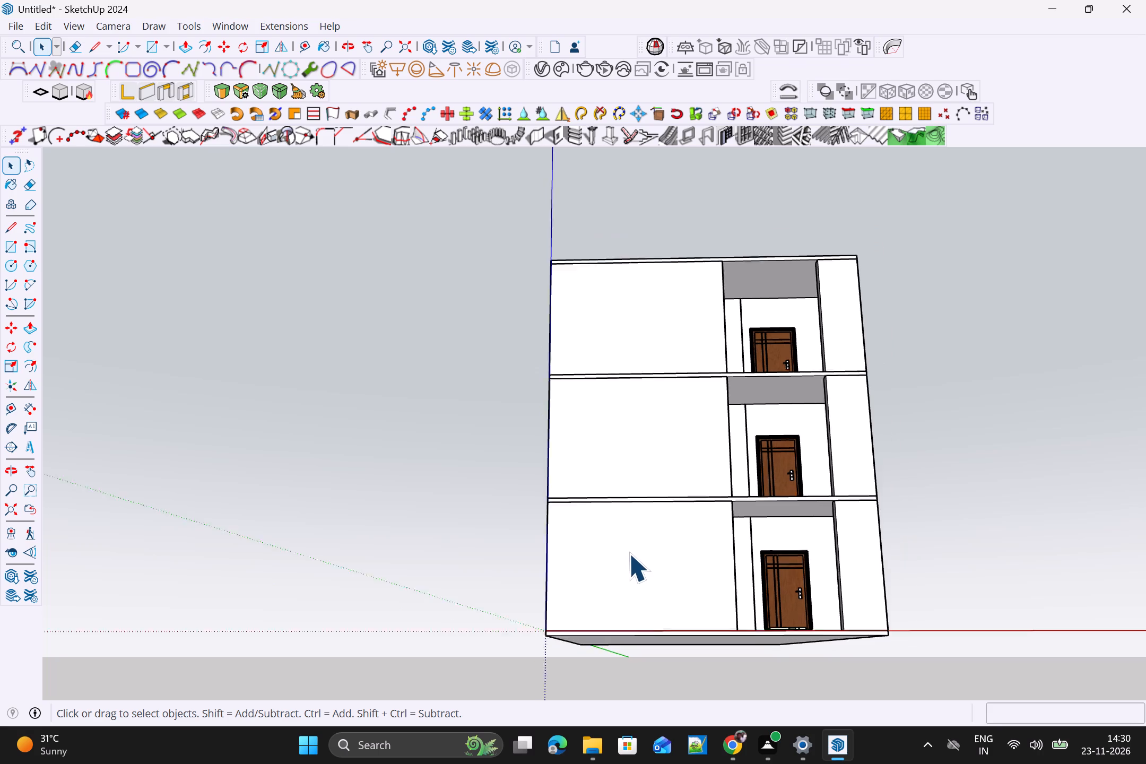
scroll(629, 553, "down", 1)
middle_click_drag(665, 579, 667, 670)
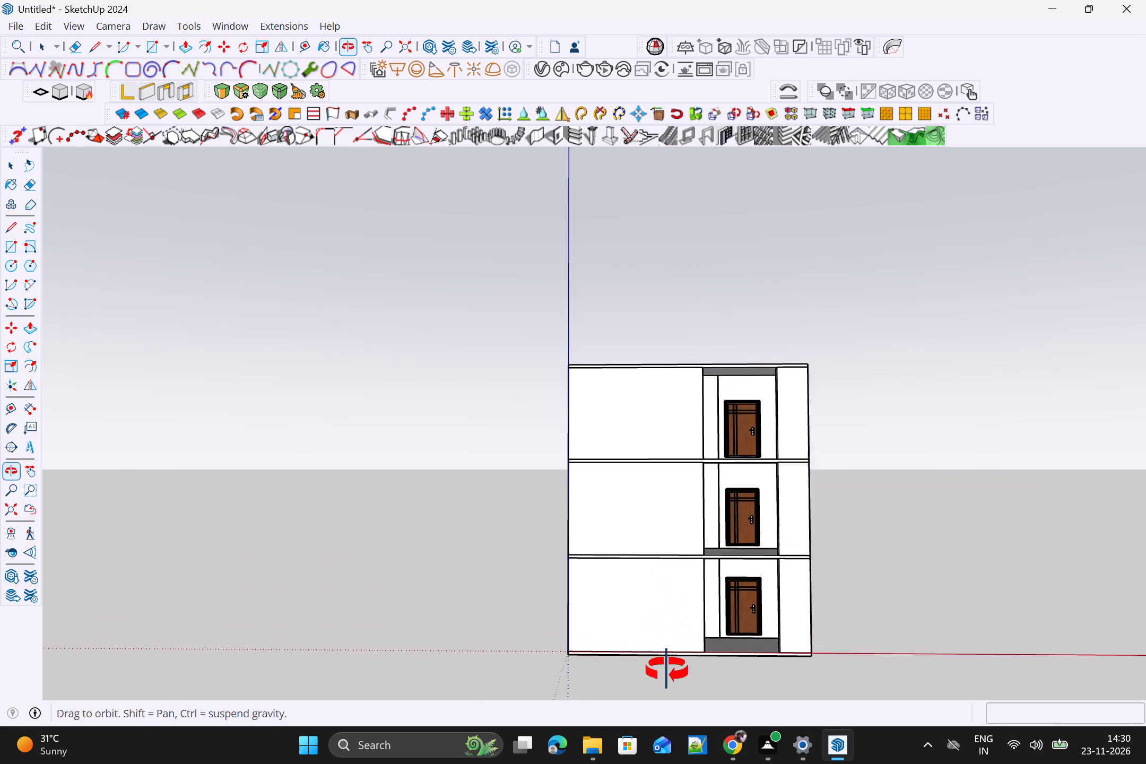
middle_click_drag(667, 670, 670, 704)
middle_click_drag(676, 731, 722, 744)
scroll(502, 623, "up", 4)
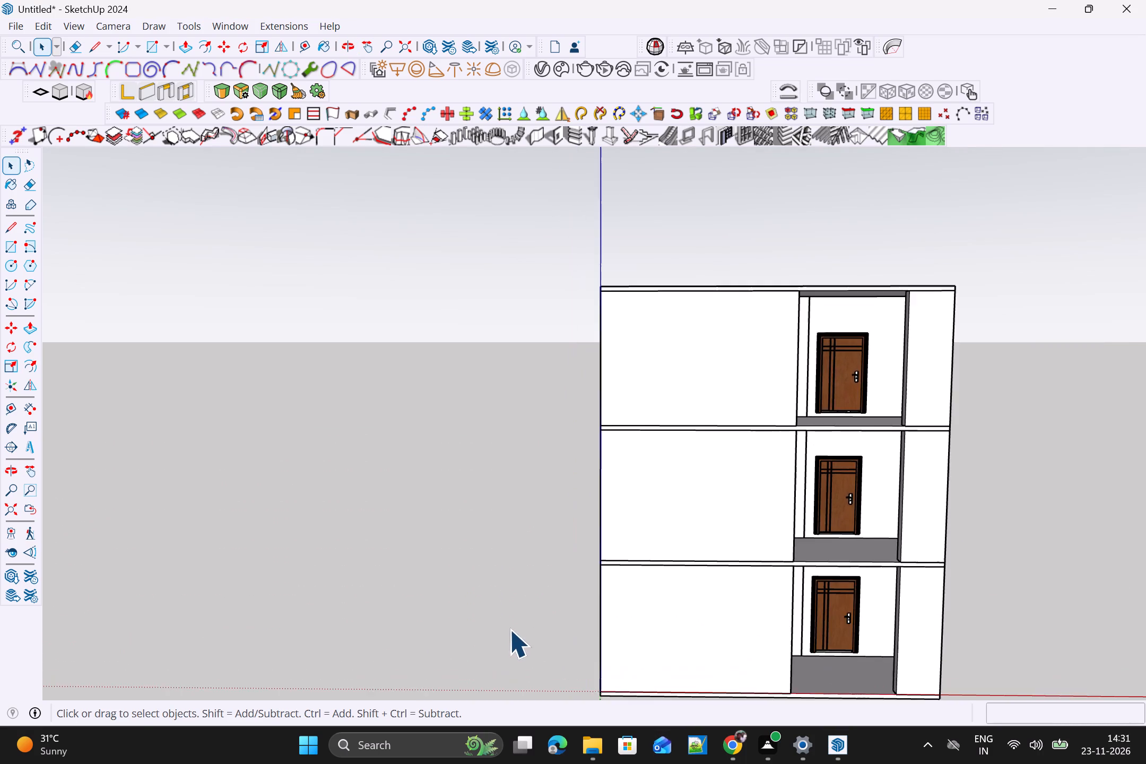
scroll(523, 635, "down", 9)
left_click(789, 595)
scroll(700, 623, "down", 4)
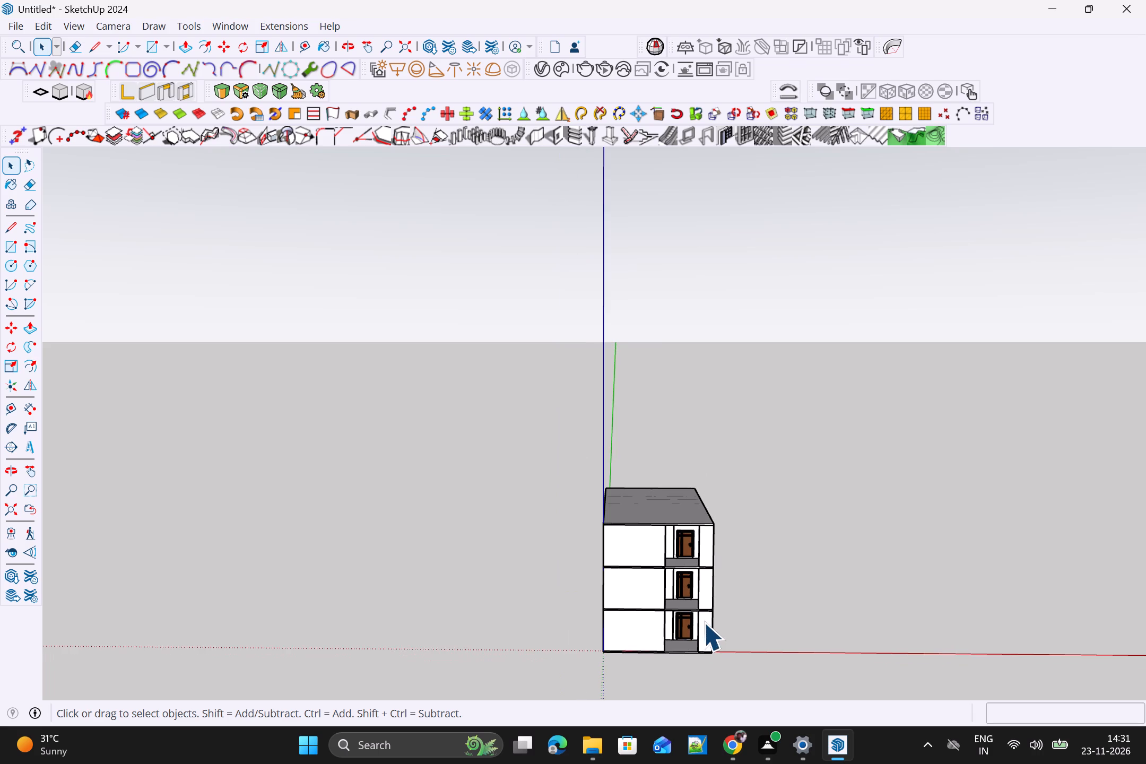
scroll(707, 621, "up", 3)
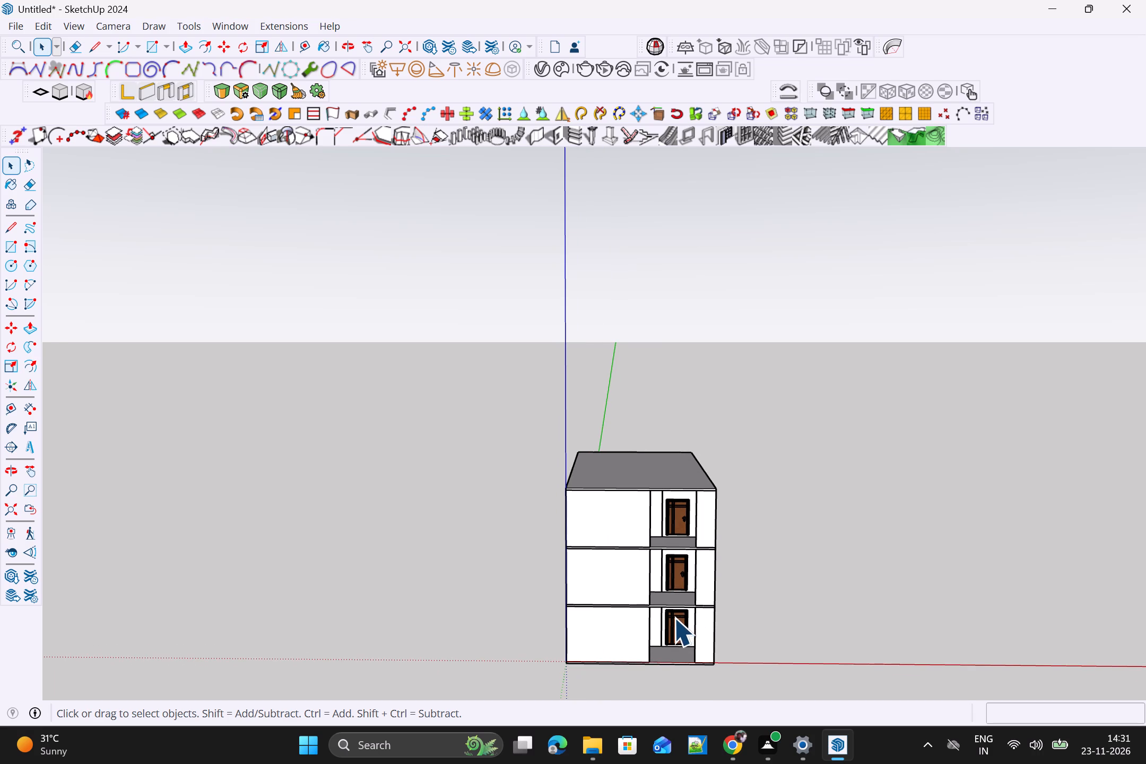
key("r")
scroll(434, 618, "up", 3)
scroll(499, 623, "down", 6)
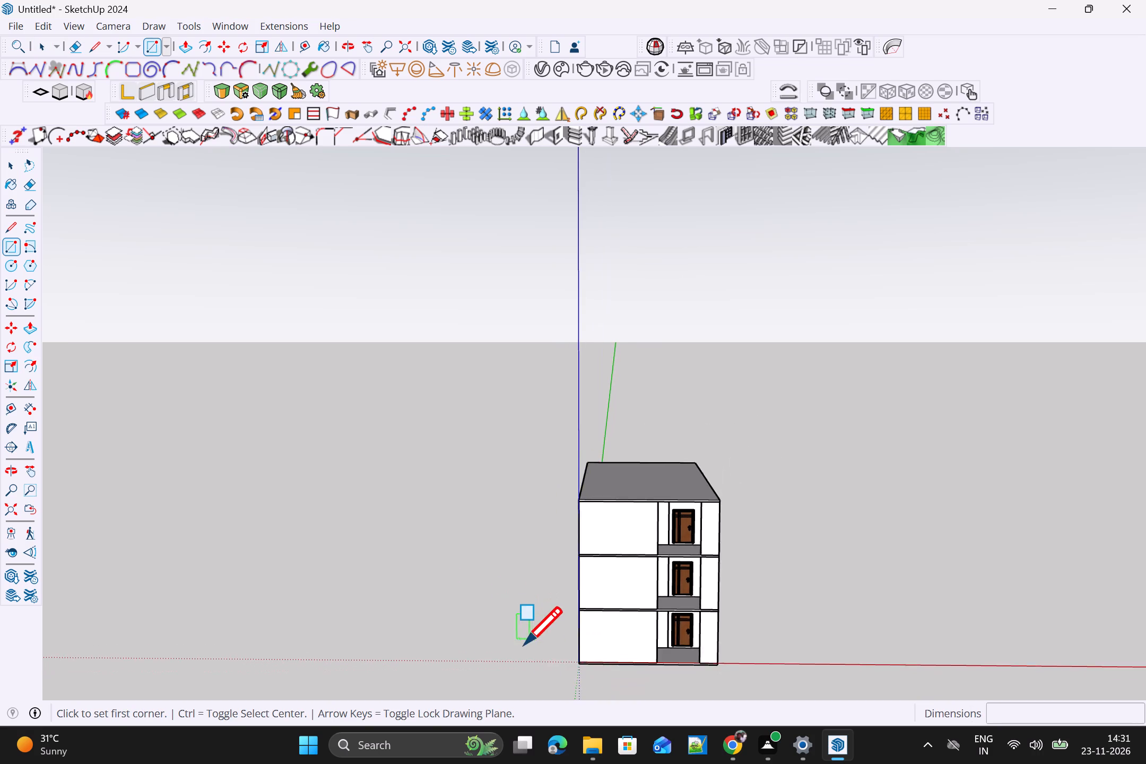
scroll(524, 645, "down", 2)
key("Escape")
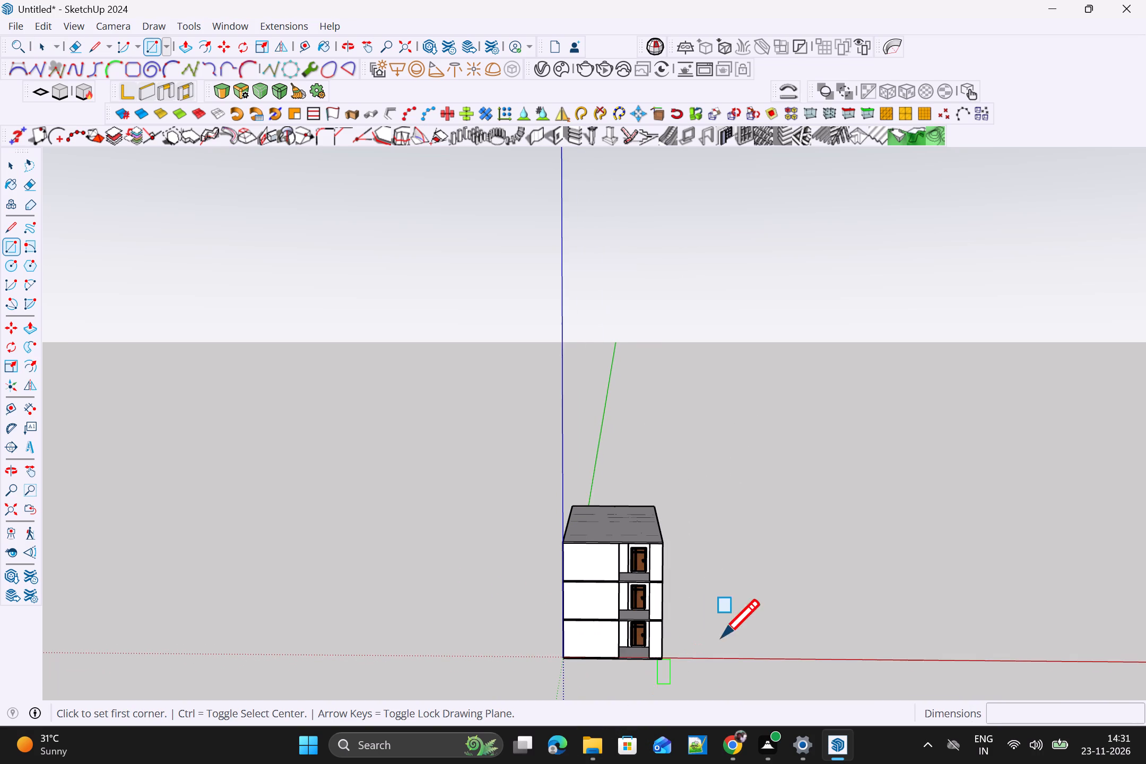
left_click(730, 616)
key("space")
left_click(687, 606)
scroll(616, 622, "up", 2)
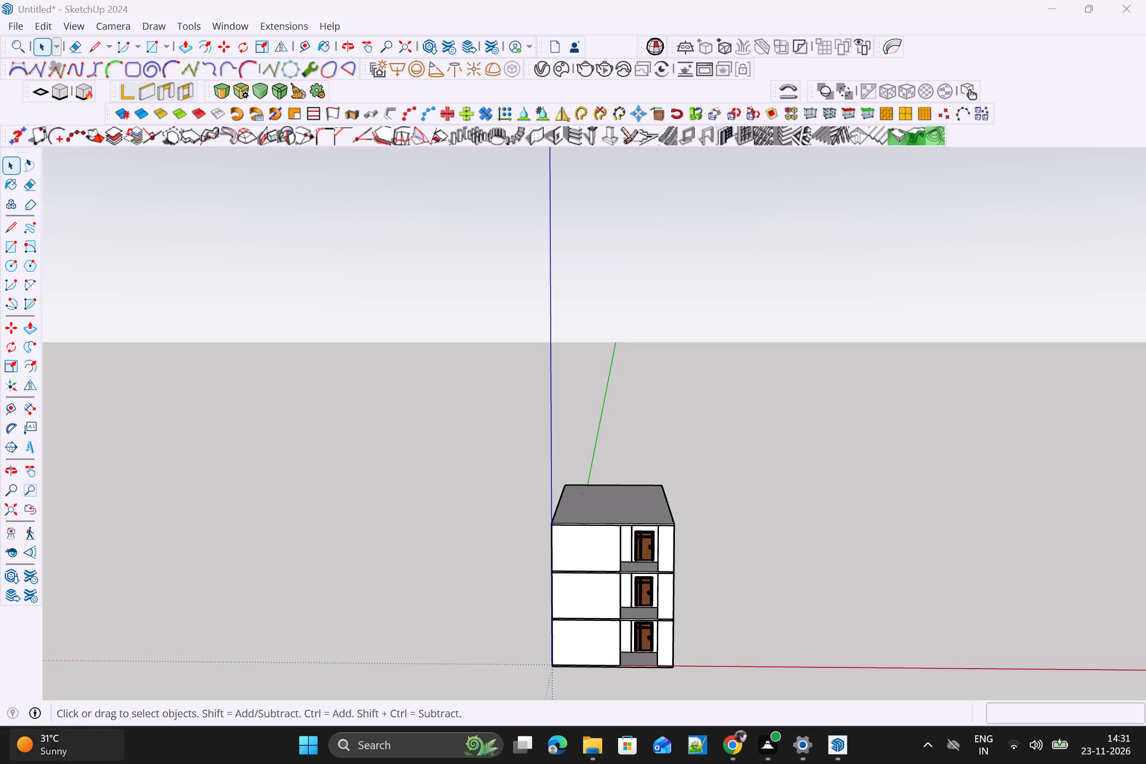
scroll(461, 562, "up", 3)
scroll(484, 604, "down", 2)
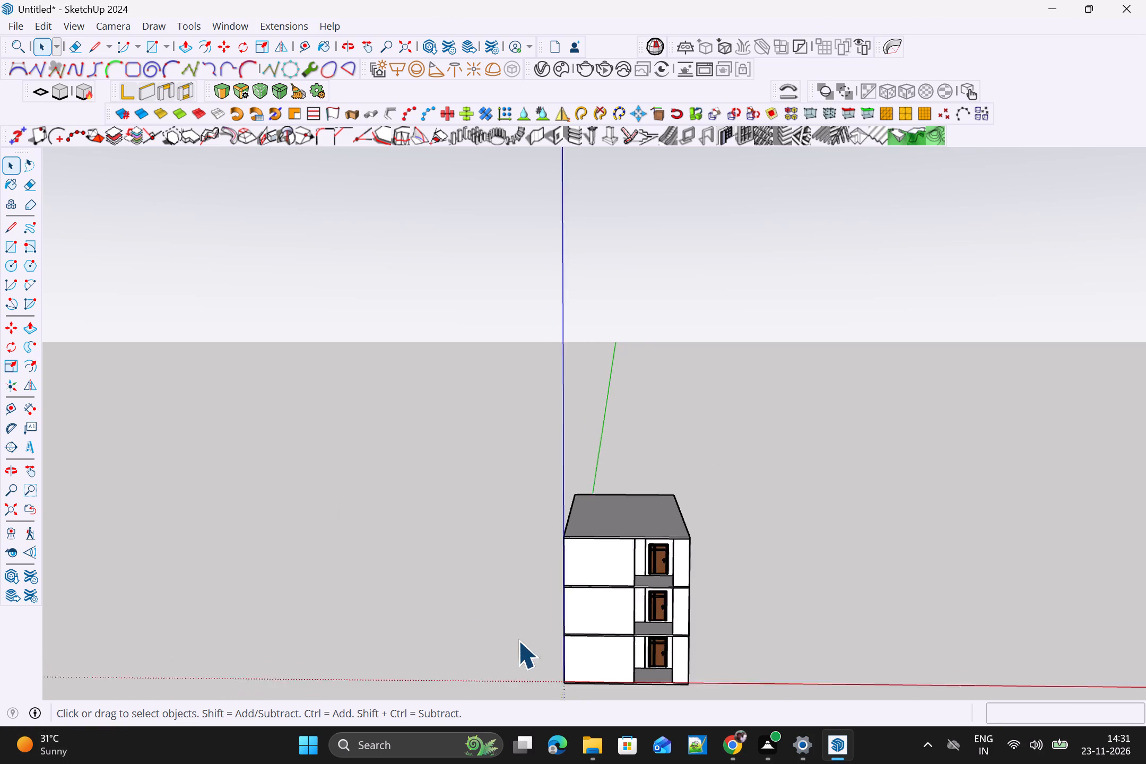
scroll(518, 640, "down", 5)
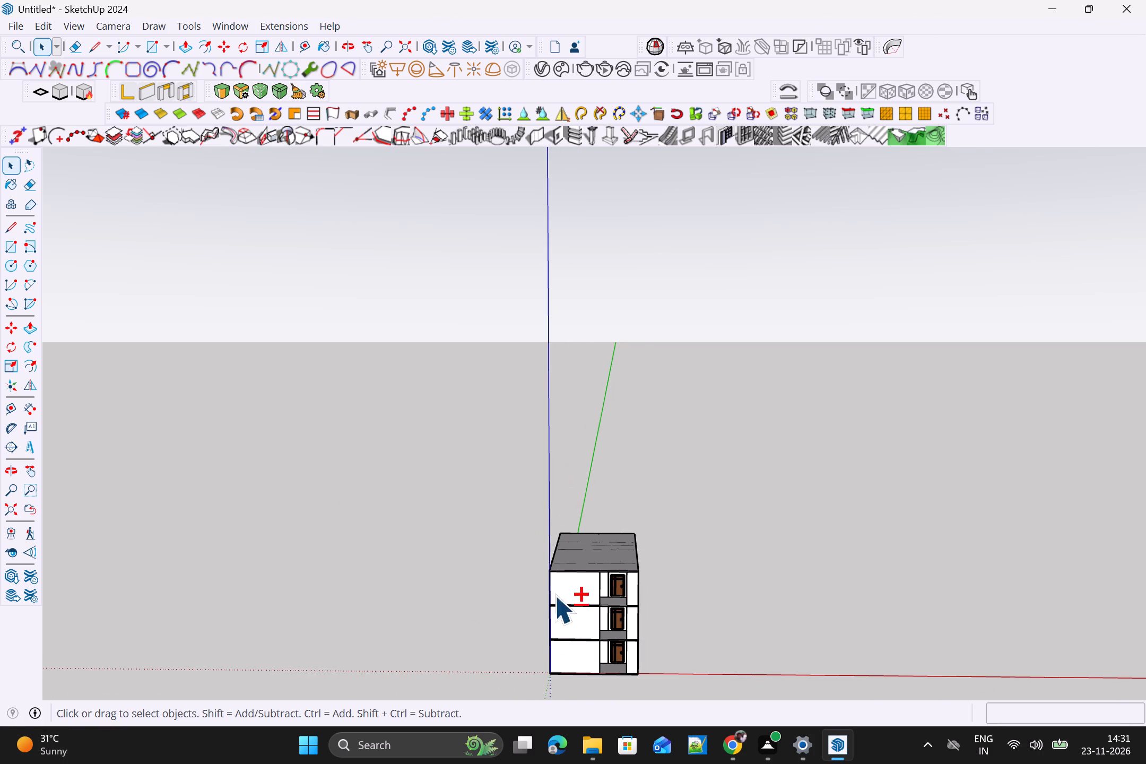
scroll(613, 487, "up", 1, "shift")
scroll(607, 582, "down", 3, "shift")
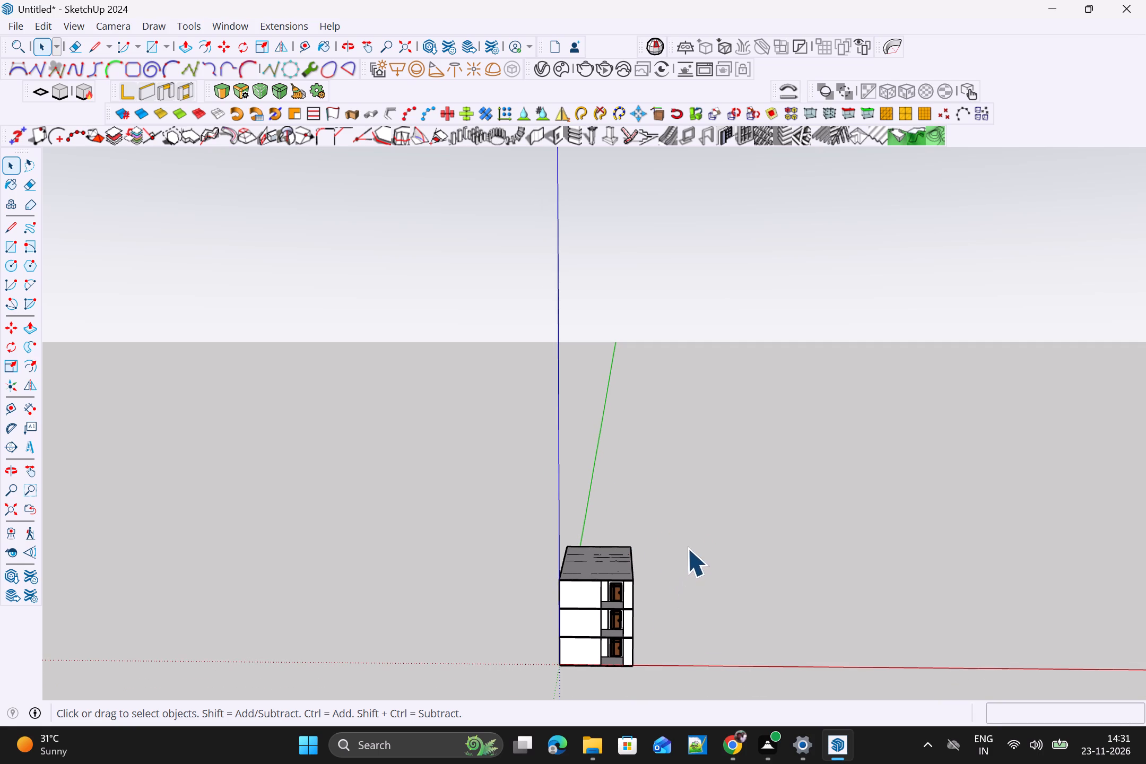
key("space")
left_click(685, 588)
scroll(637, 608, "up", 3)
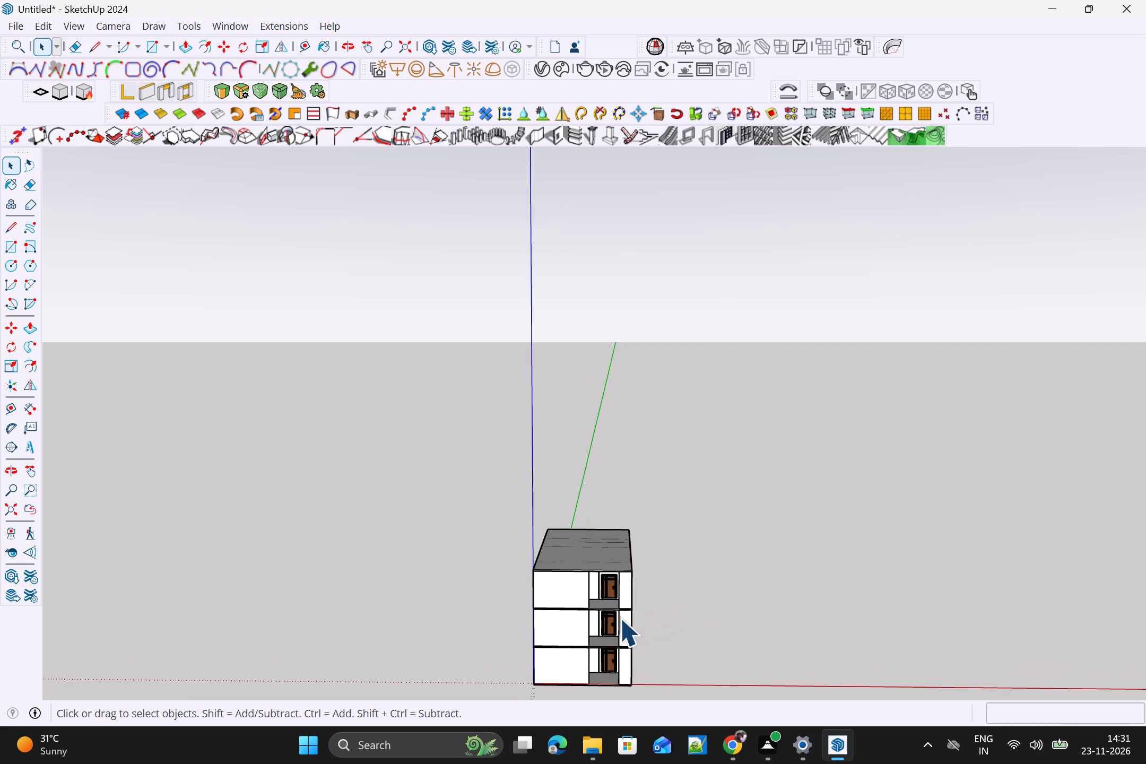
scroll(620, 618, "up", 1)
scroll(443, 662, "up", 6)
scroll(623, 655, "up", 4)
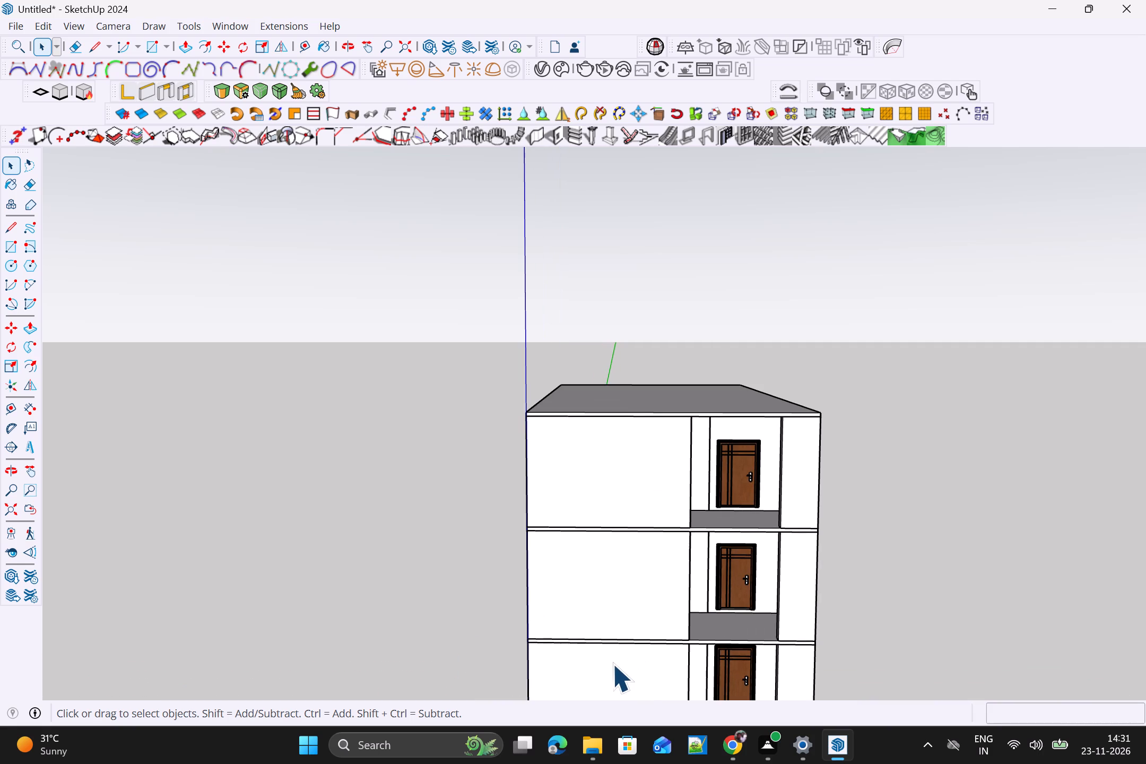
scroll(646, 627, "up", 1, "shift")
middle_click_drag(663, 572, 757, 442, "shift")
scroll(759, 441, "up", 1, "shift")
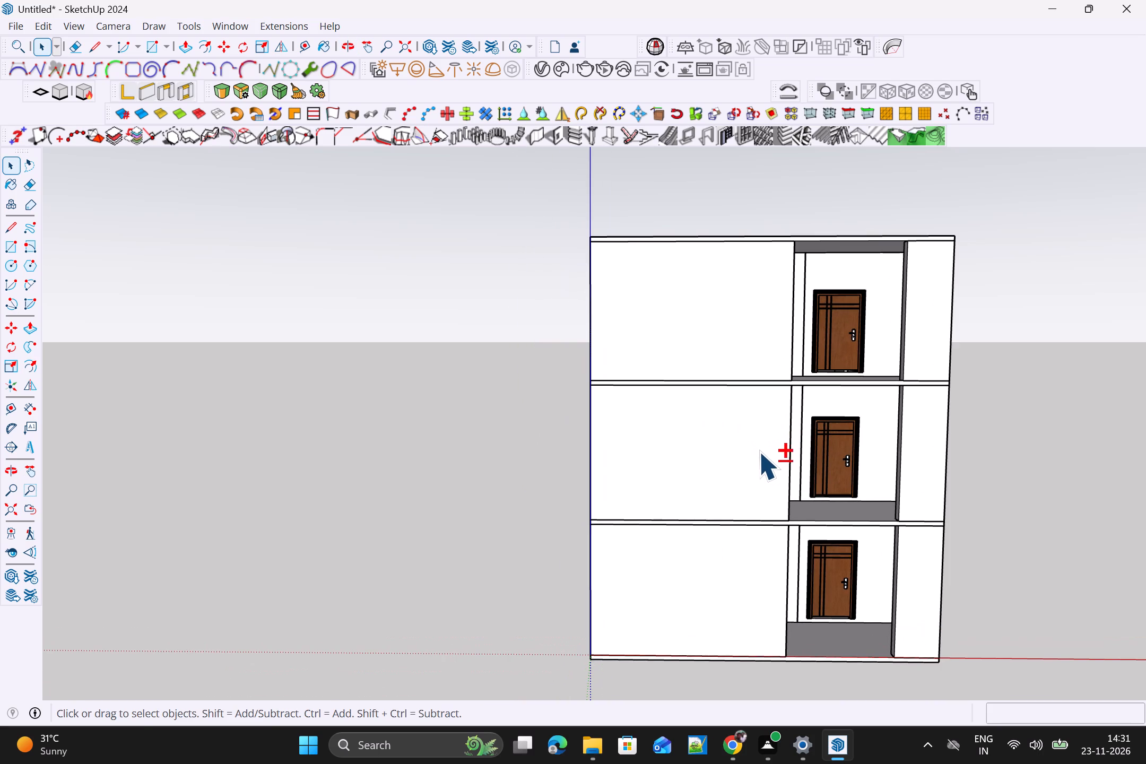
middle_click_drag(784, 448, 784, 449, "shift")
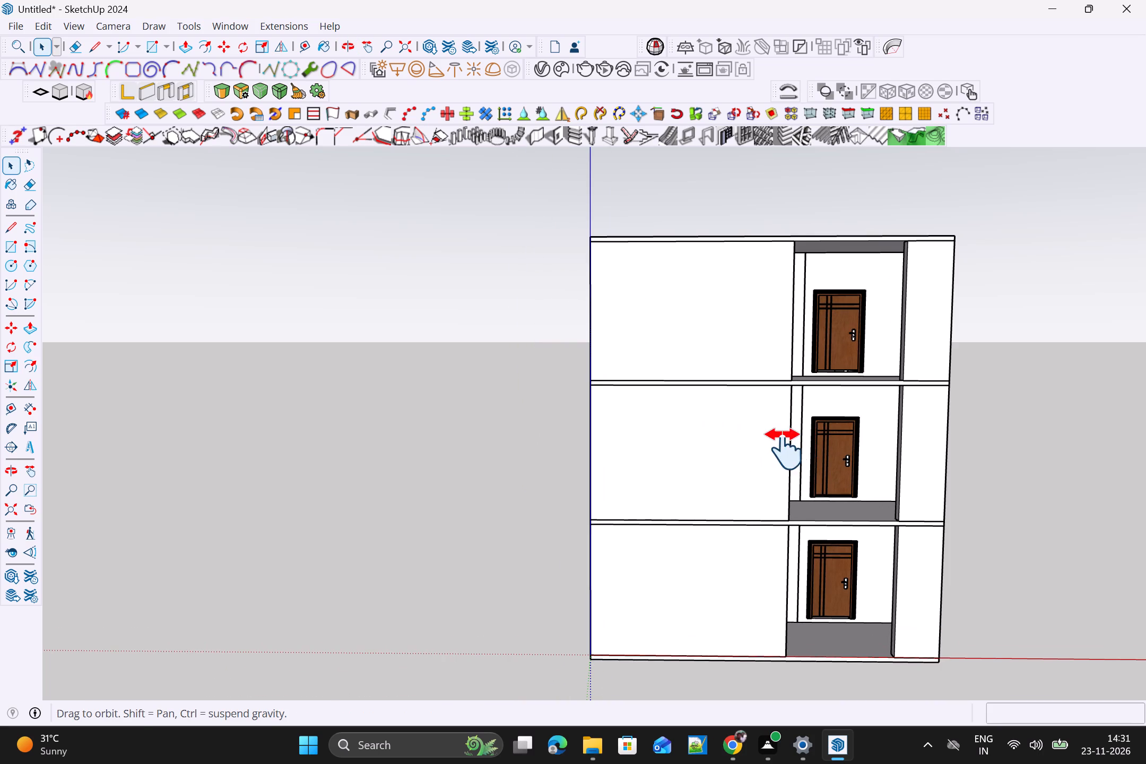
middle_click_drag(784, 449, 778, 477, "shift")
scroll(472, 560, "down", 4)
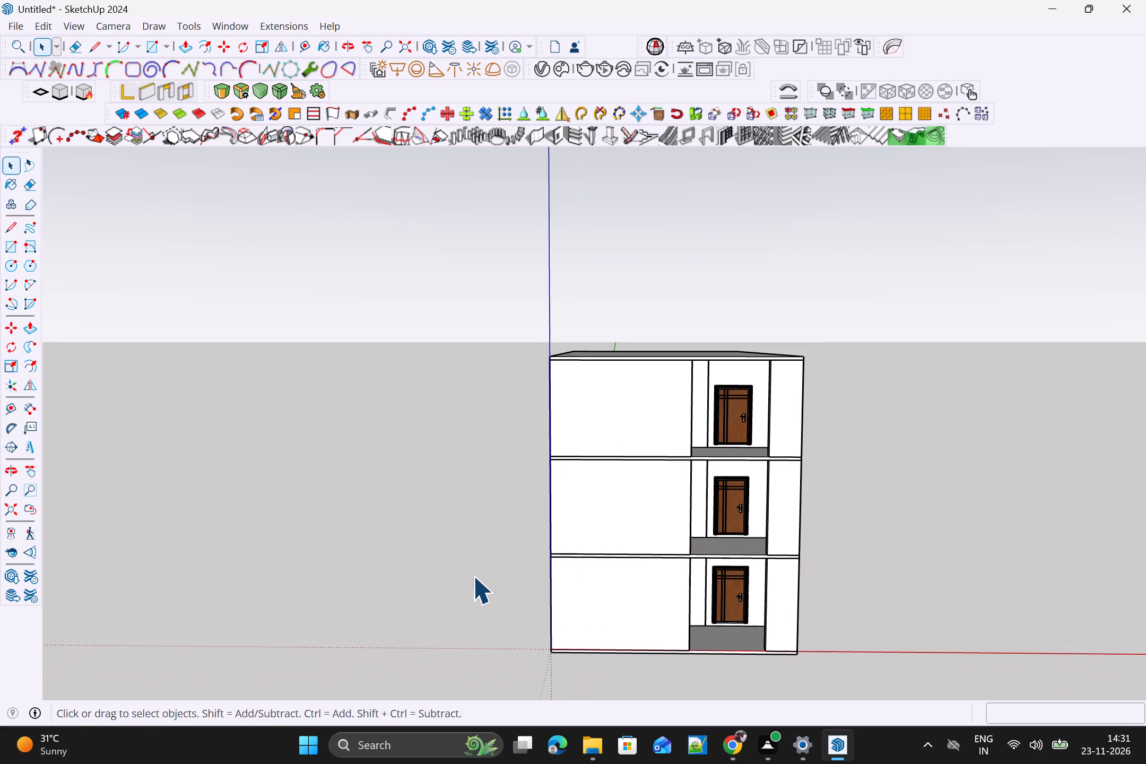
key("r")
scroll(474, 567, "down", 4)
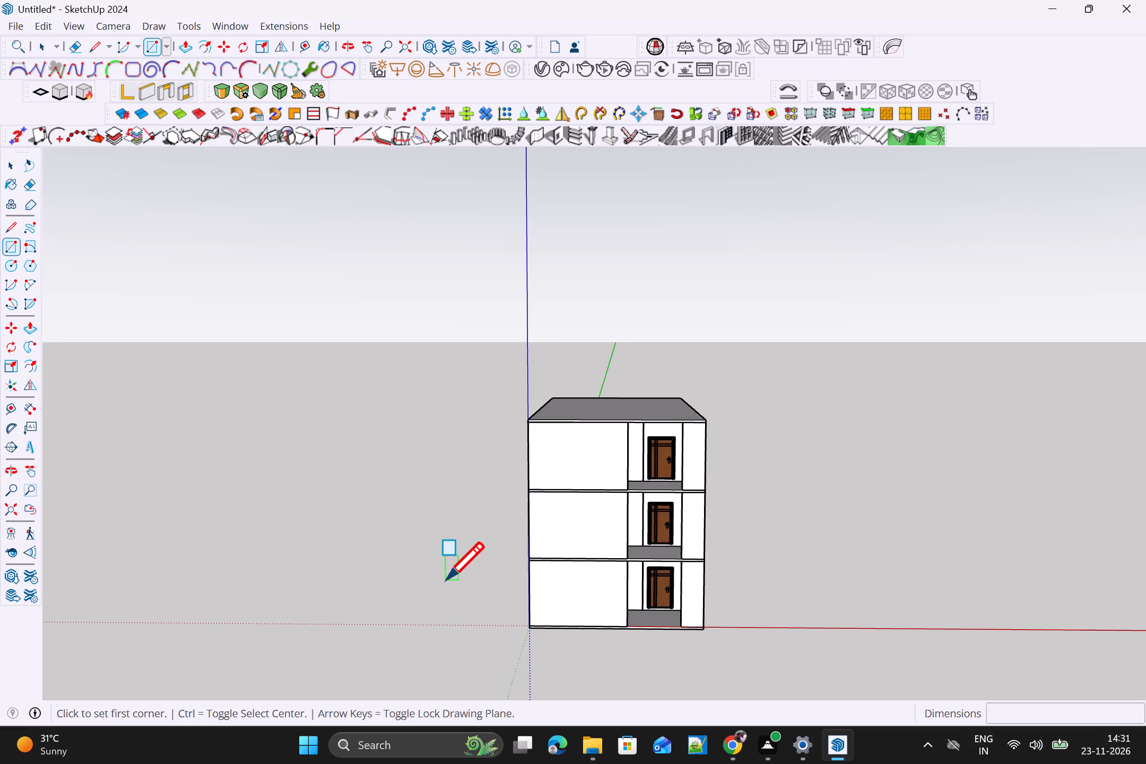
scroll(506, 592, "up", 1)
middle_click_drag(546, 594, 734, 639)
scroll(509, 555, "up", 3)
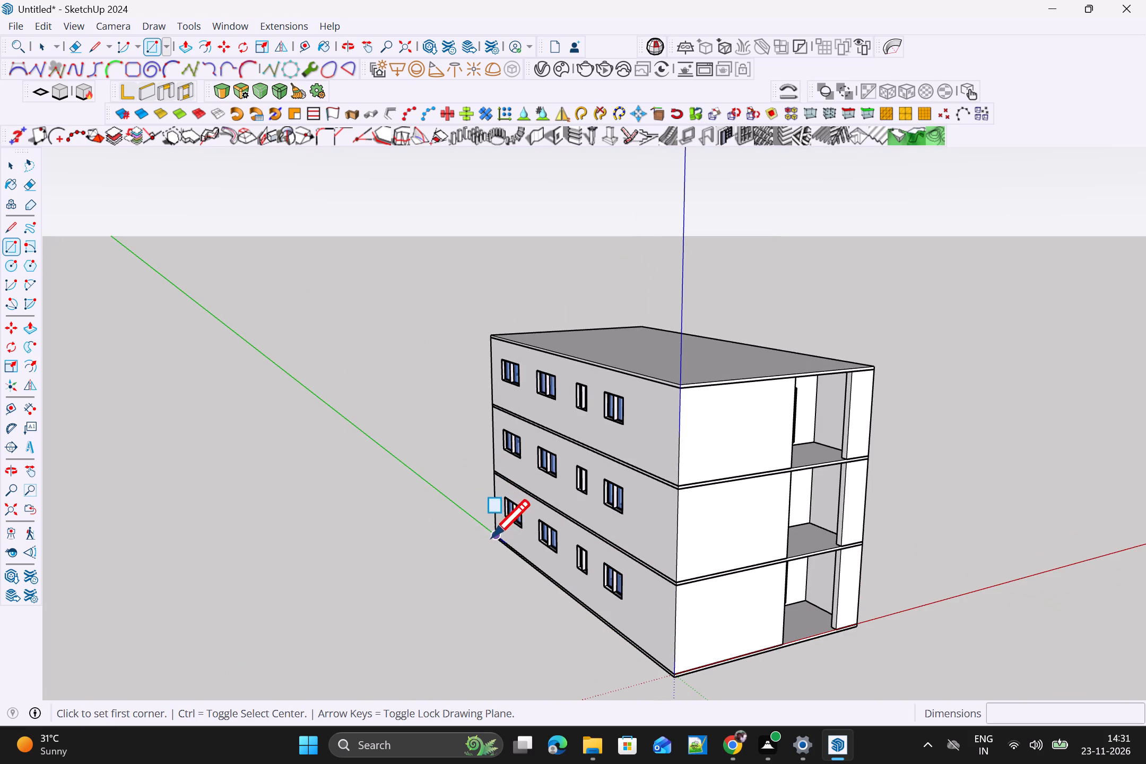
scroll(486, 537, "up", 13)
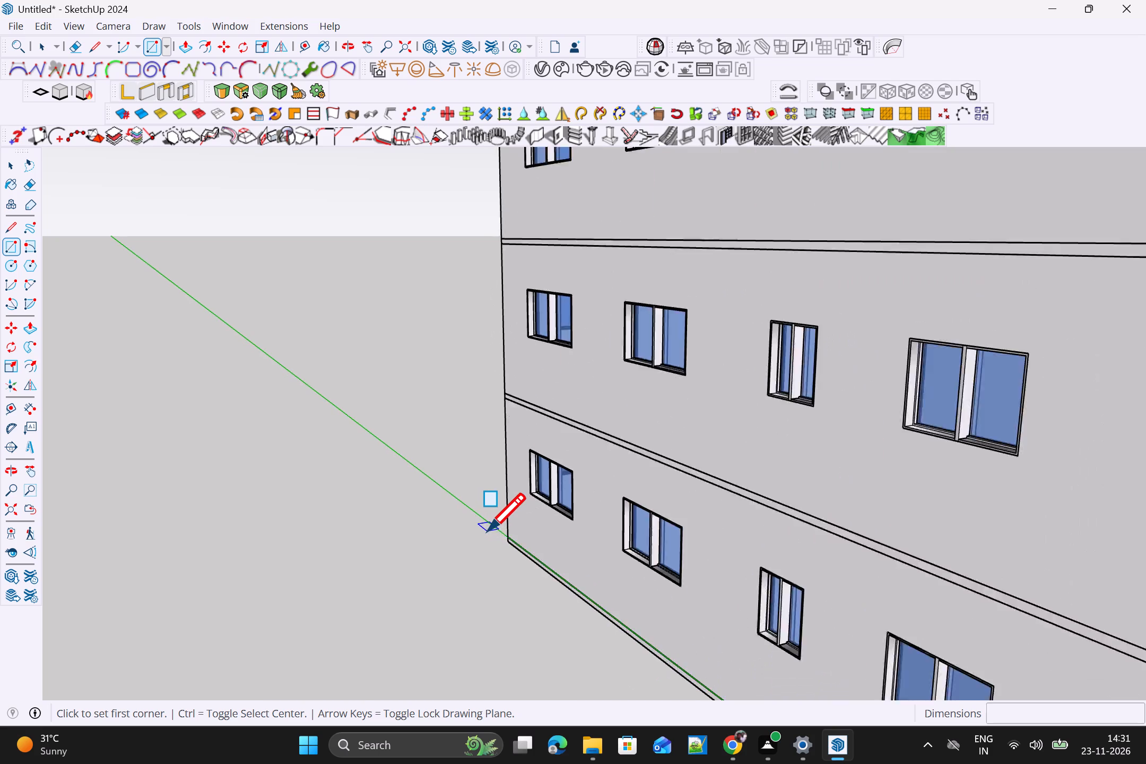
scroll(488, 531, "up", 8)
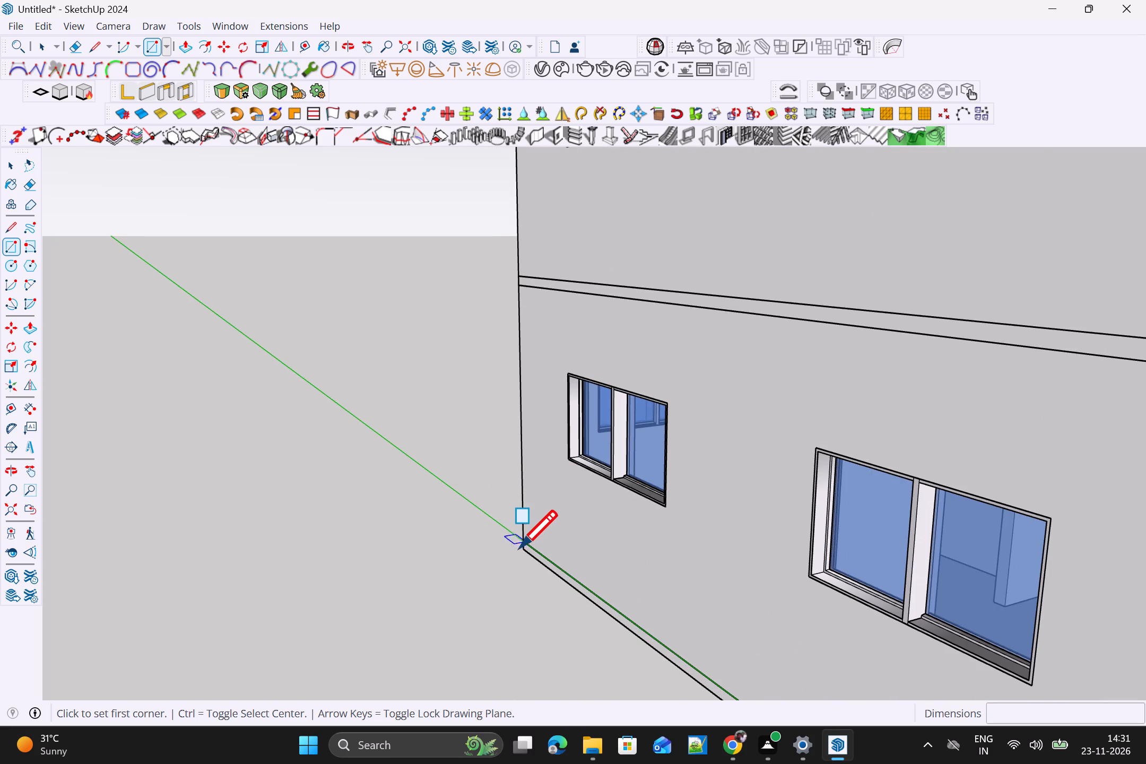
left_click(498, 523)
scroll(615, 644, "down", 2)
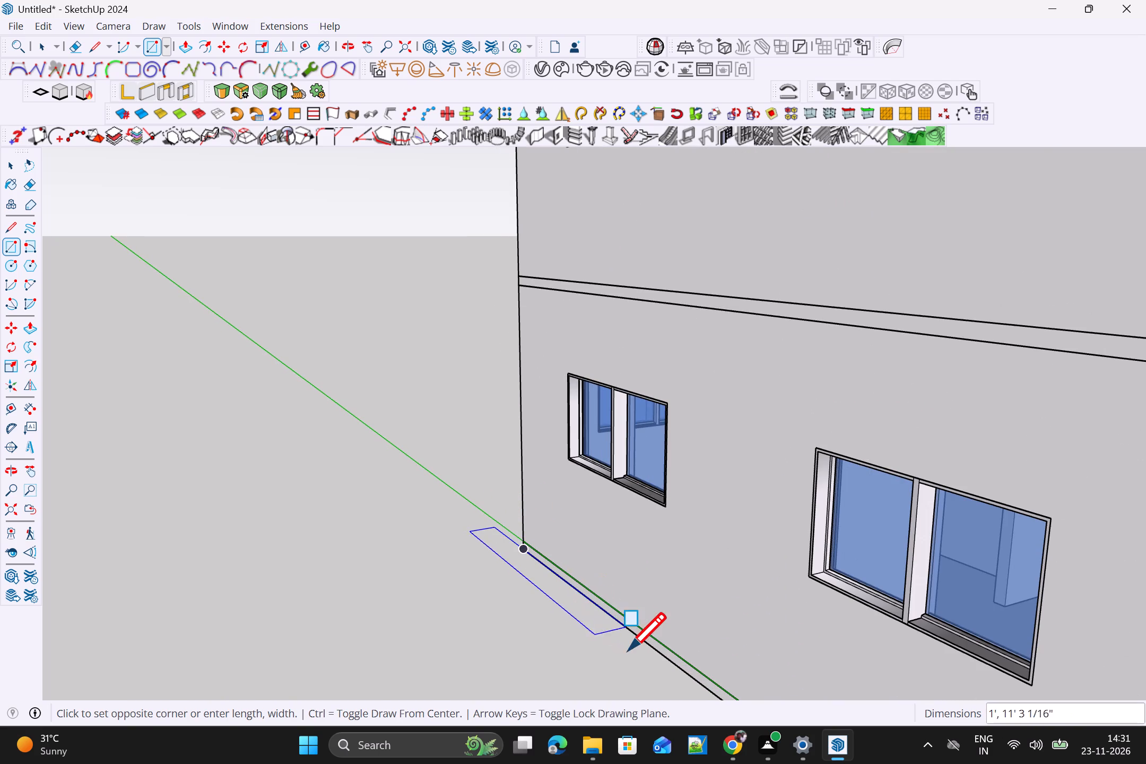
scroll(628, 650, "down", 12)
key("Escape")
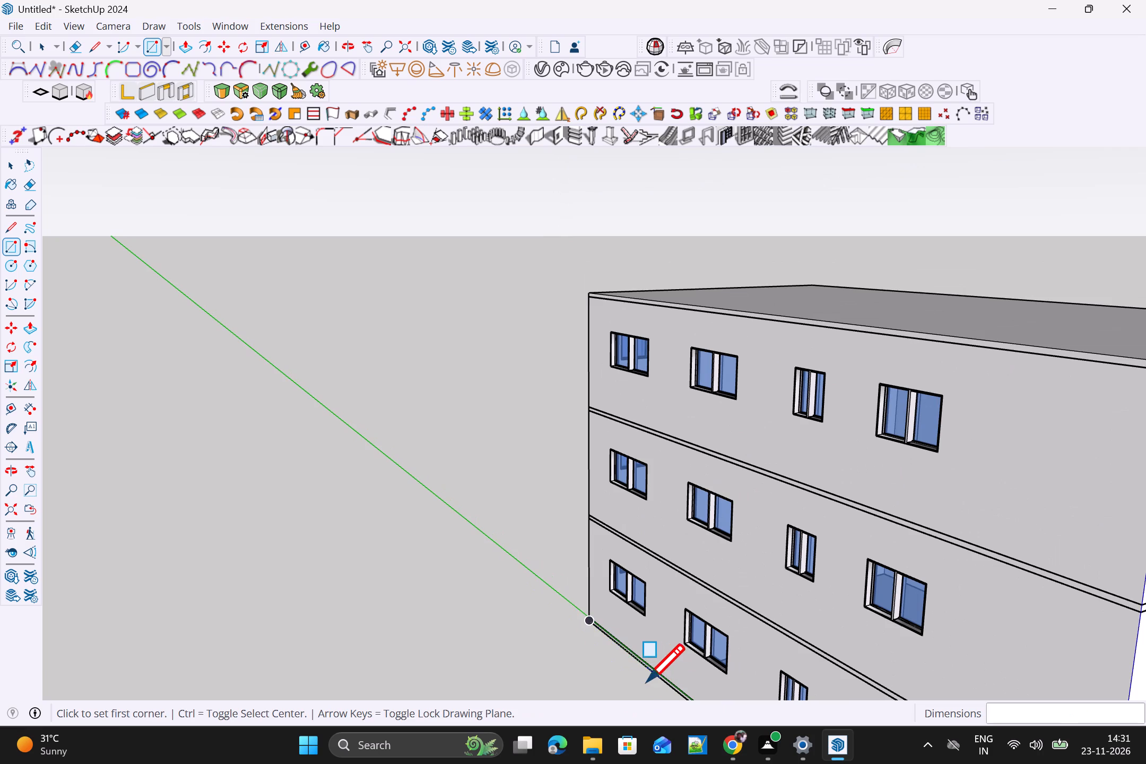
Place a guide 2' outside the base edge of the long side wall with four windows per storey.
scroll(640, 674, "down", 6)
key("t")
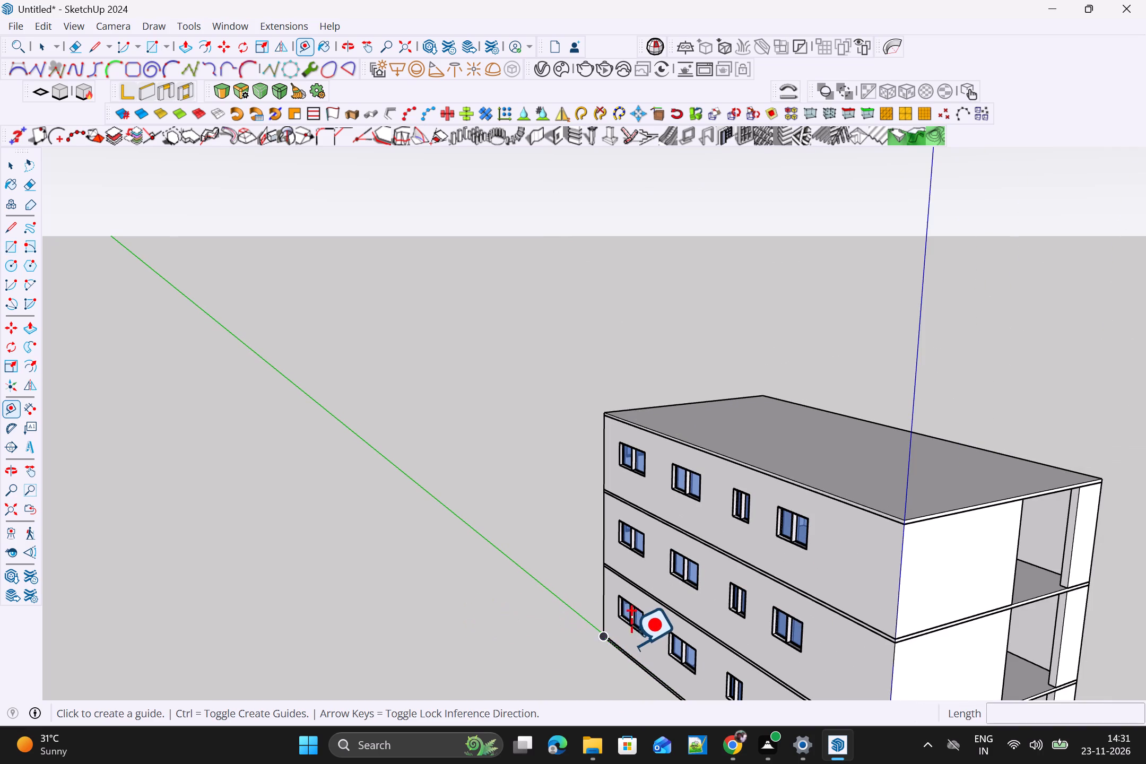
scroll(631, 649, "down", 3)
middle_click_drag(598, 650, 554, 593, "shift")
middle_click_drag(550, 590, 435, 518, "shift")
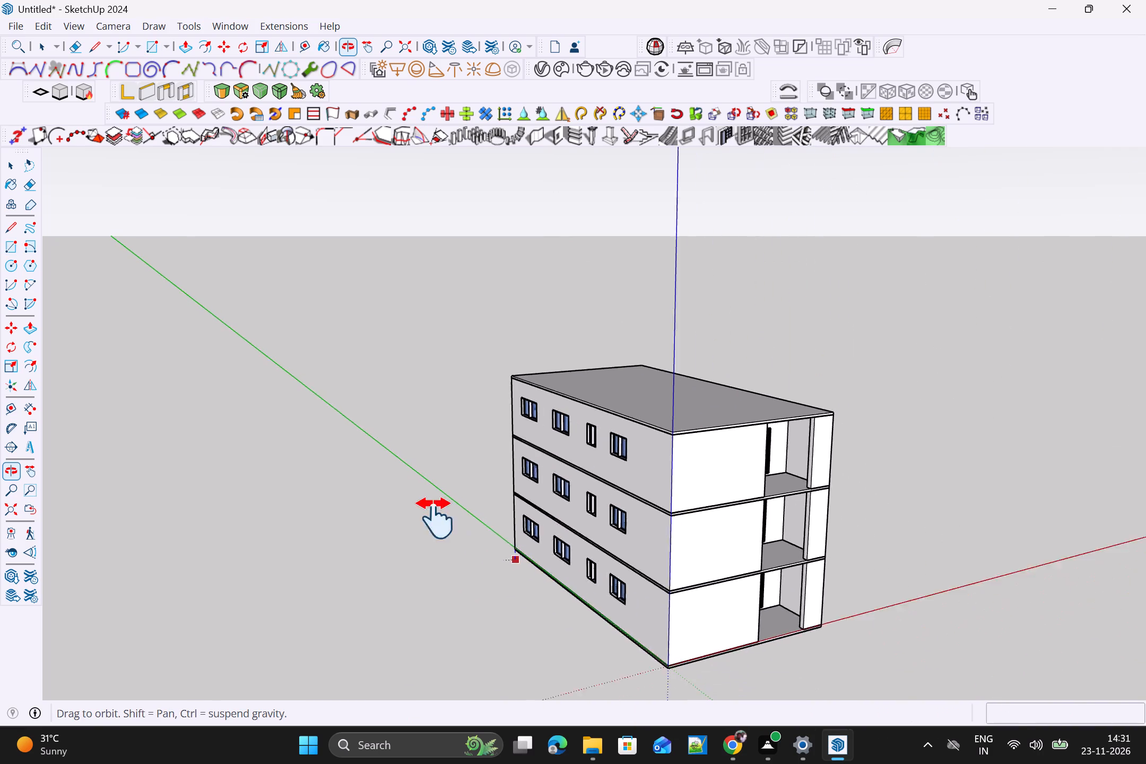
middle_click_drag(435, 518, 423, 511, "shift")
scroll(429, 510, "down", 1, "shift")
scroll(534, 562, "up", 4)
scroll(566, 641, "up", 15)
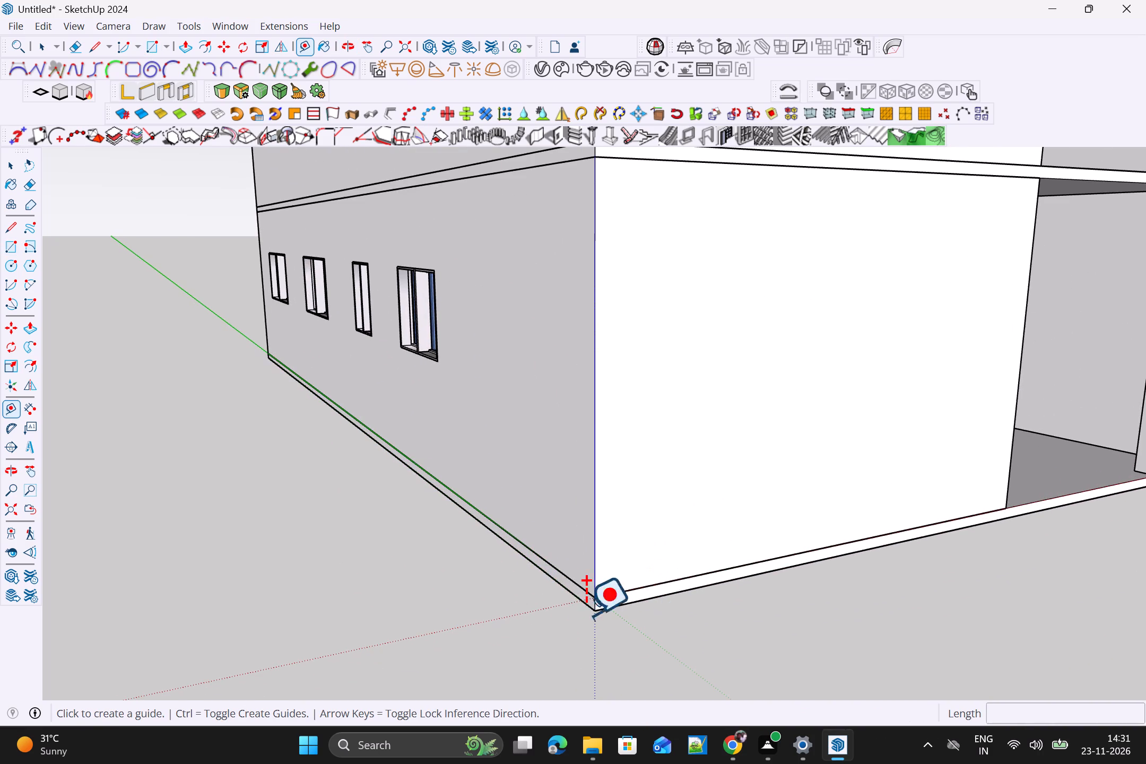
left_click(545, 582)
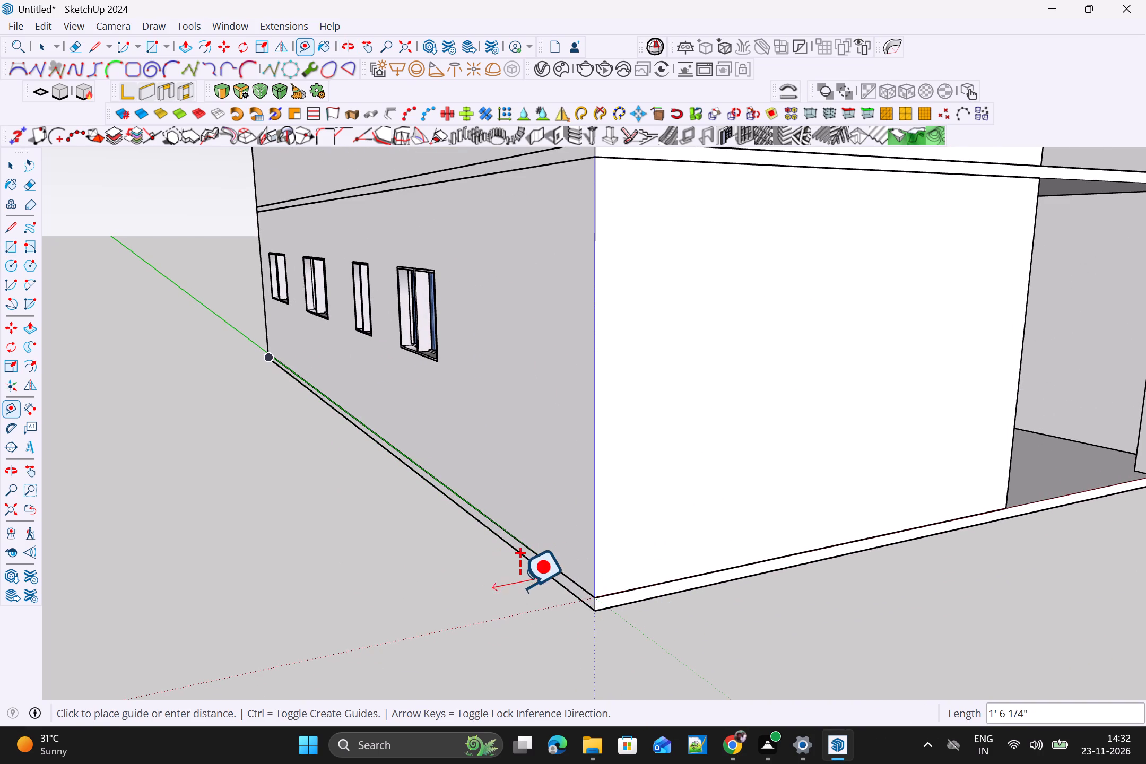
key("Escape")
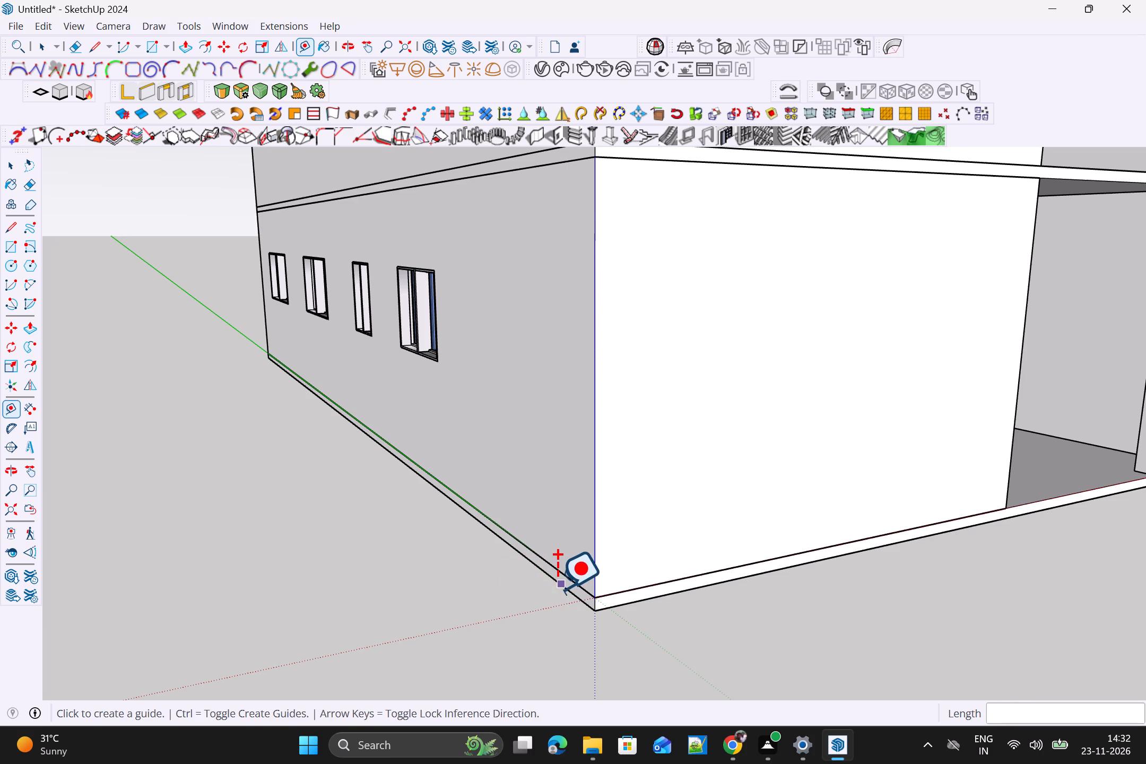
left_click(557, 589)
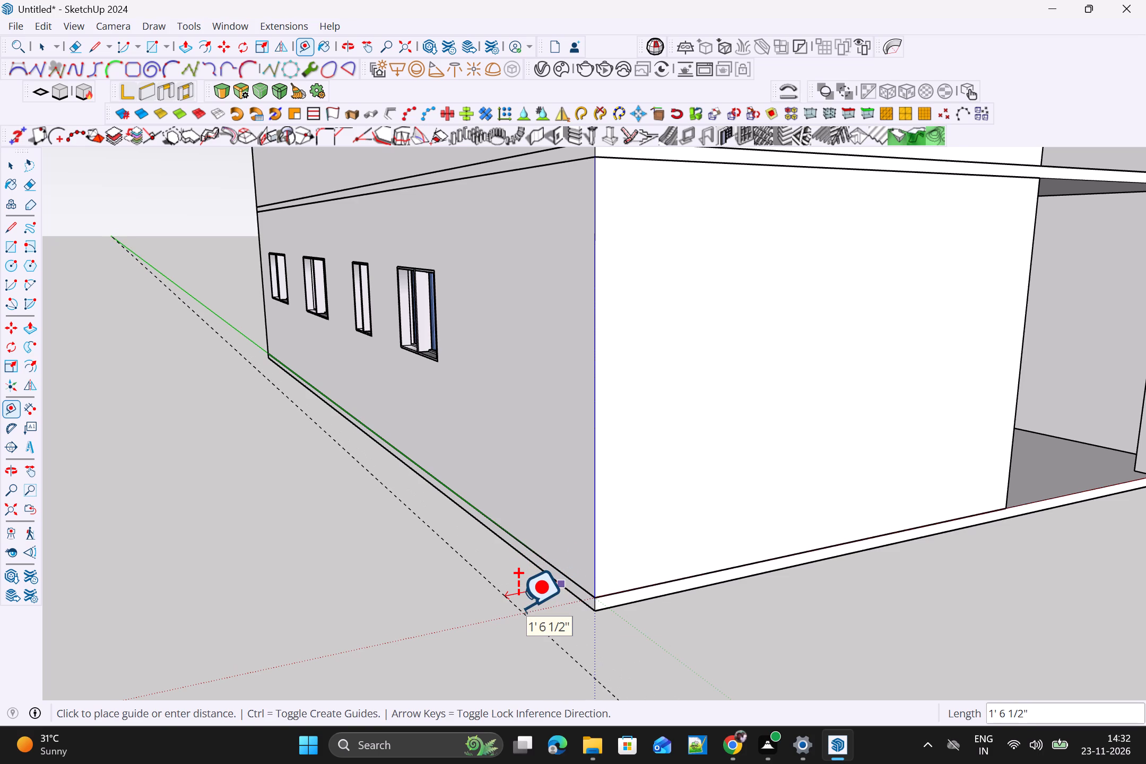
type("2'")
key("Return")
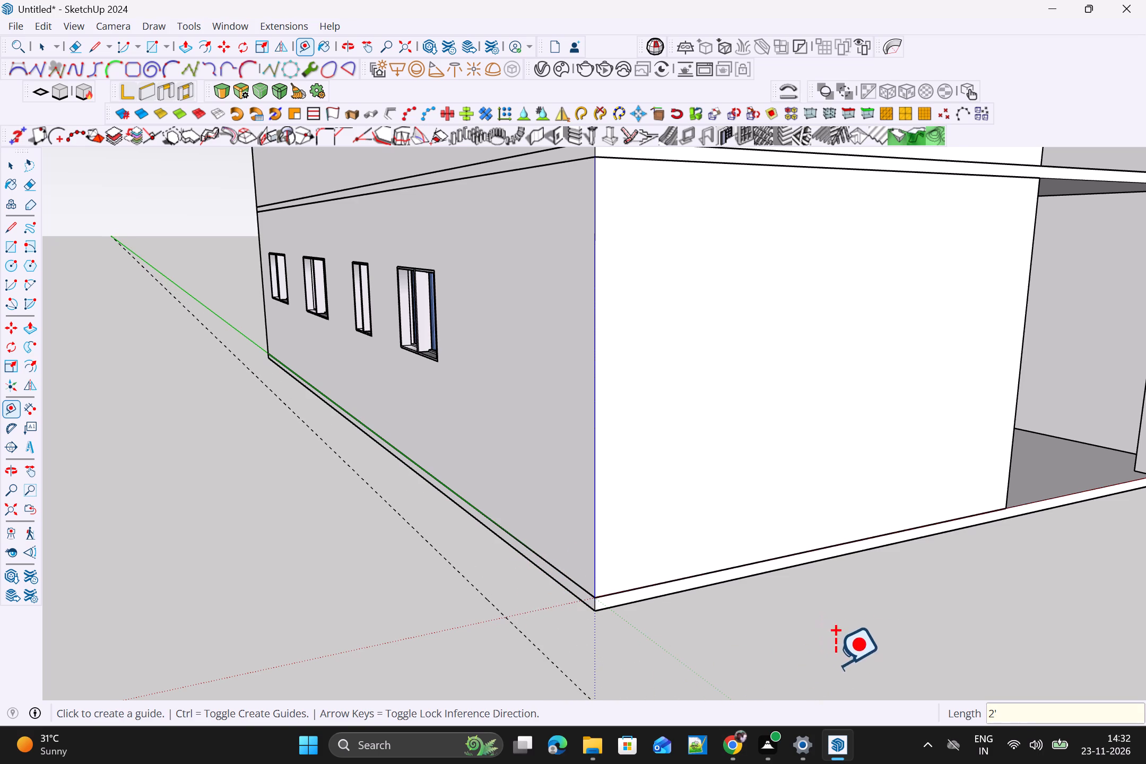
Place a guide 2' in front of the front façade's base edge.
left_click(657, 593)
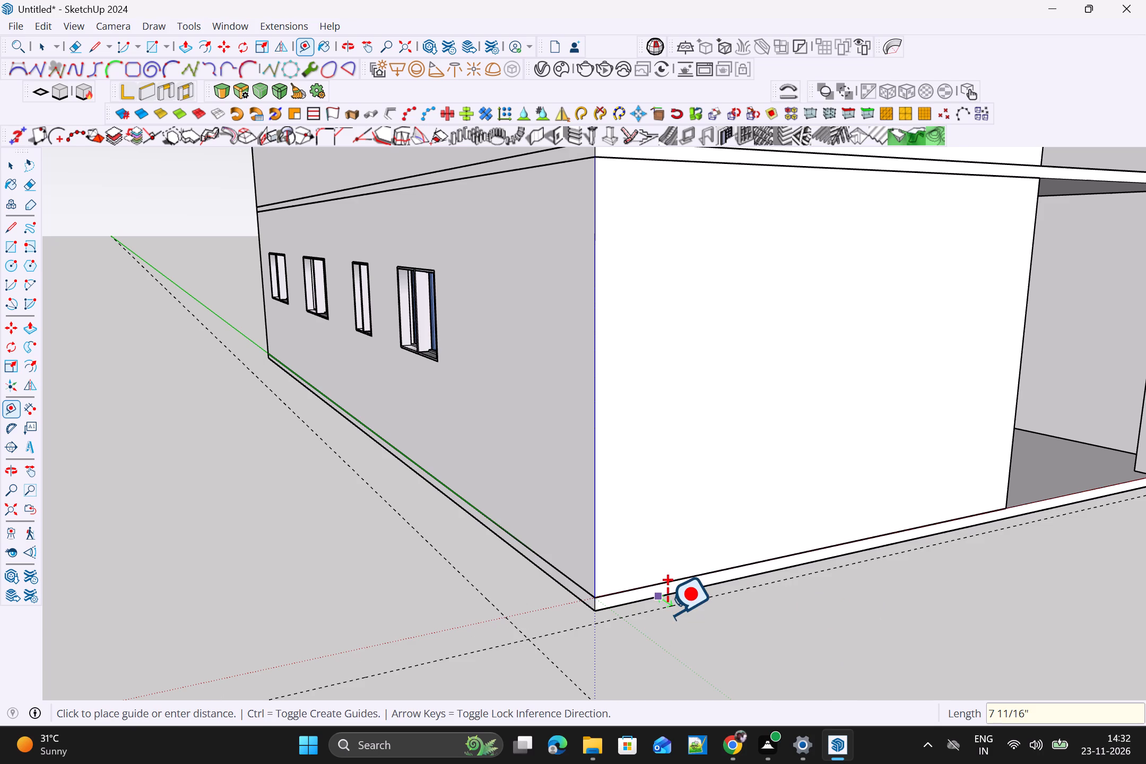
type("2'")
key("Return")
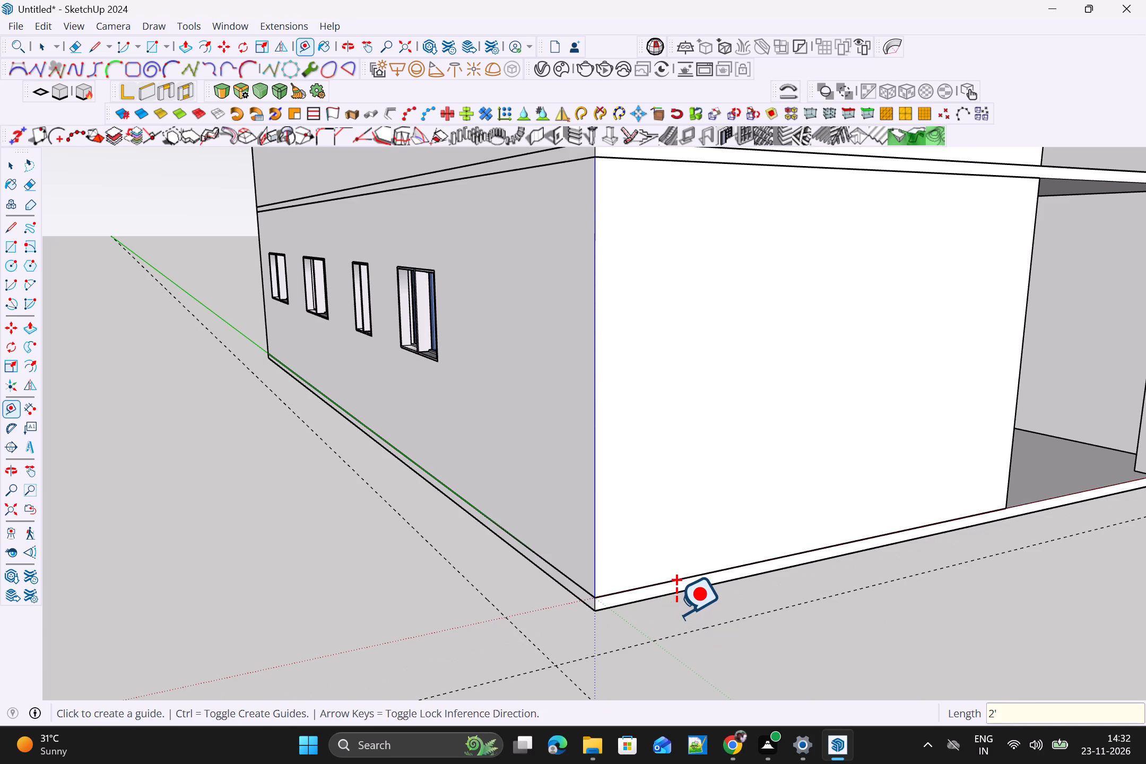
Place a guide 2' outside the base edge of the long side wall with three windows per storey.
scroll(611, 626, "down", 8)
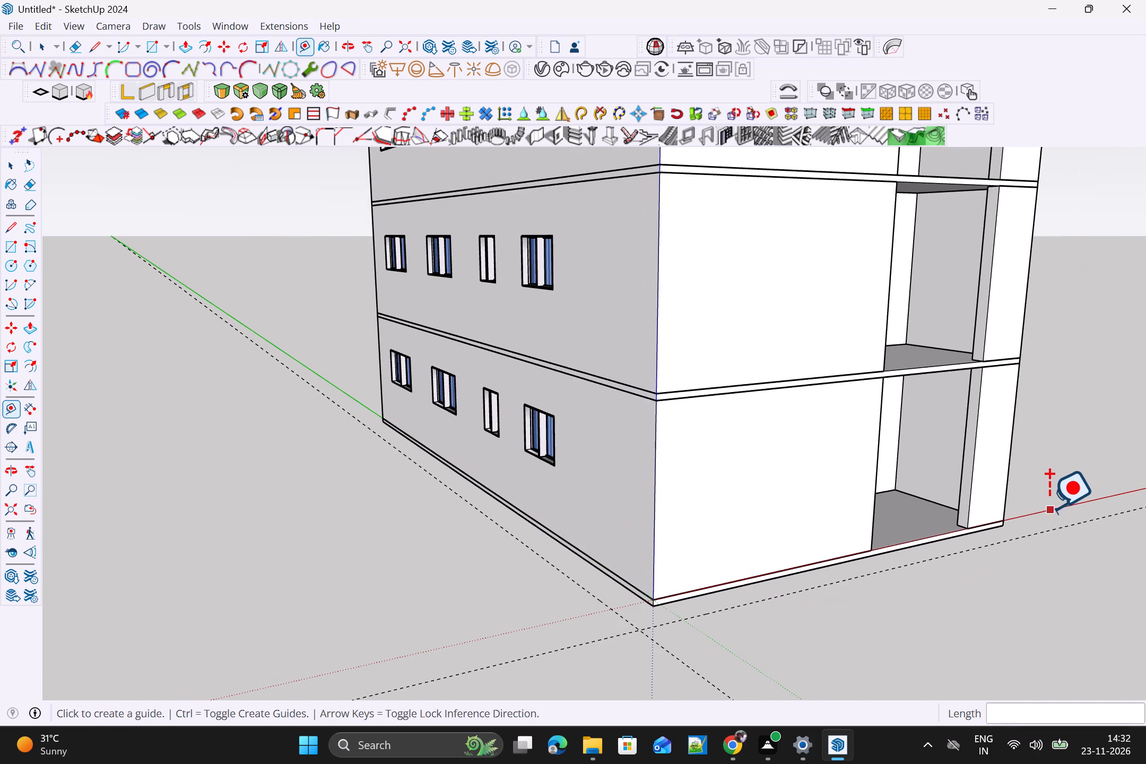
scroll(954, 566, "down", 1)
scroll(1021, 492, "up", 3)
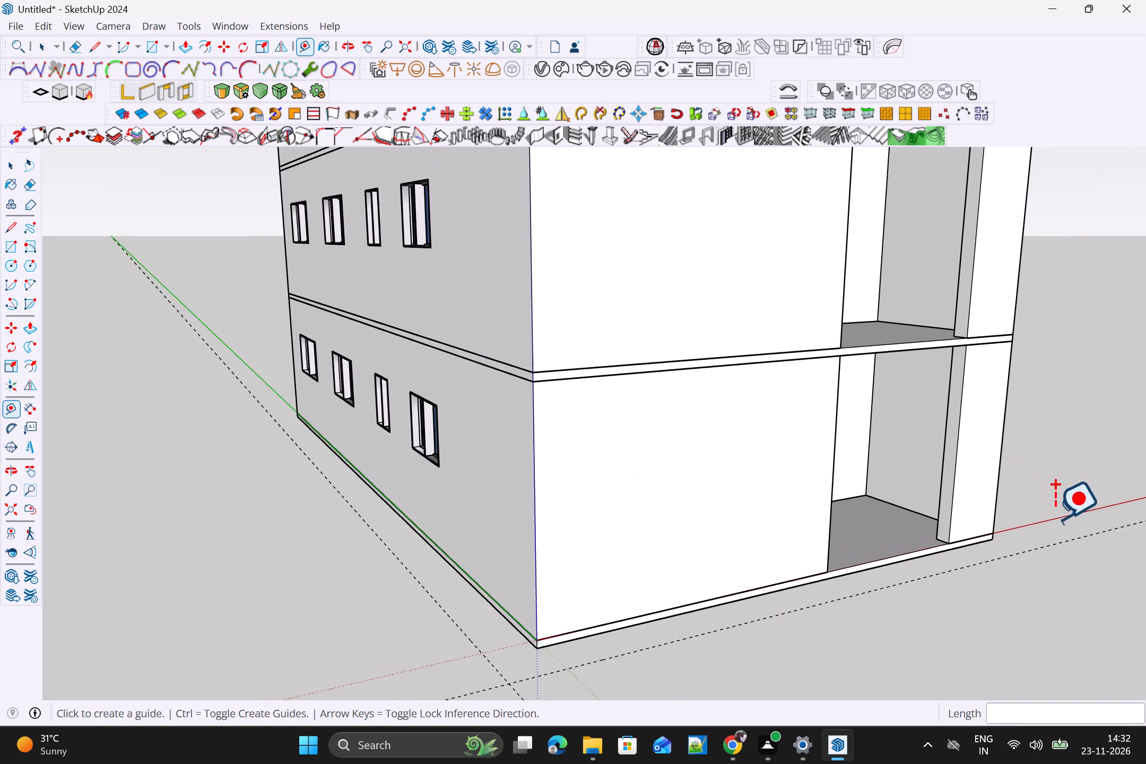
middle_click_drag(1044, 551, 960, 591)
scroll(982, 567, "down", 6)
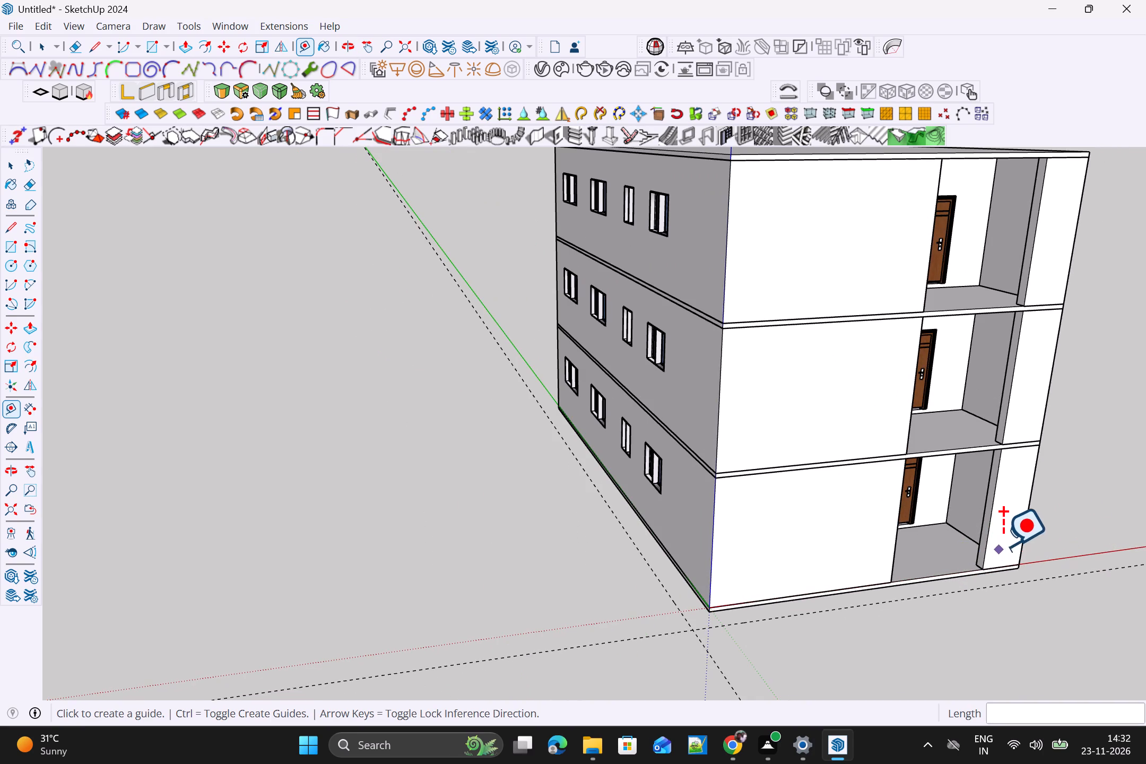
scroll(876, 494, "down", 5)
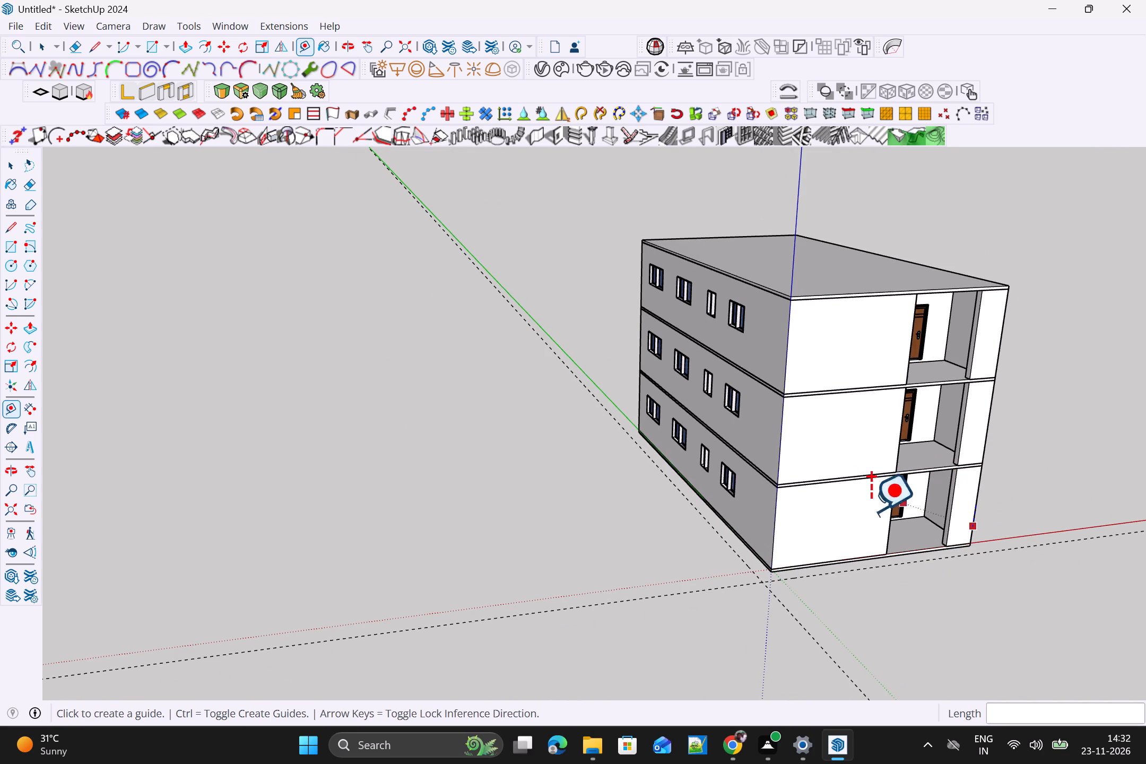
middle_click_drag(1010, 554, 681, 554)
scroll(681, 554, "up", 1)
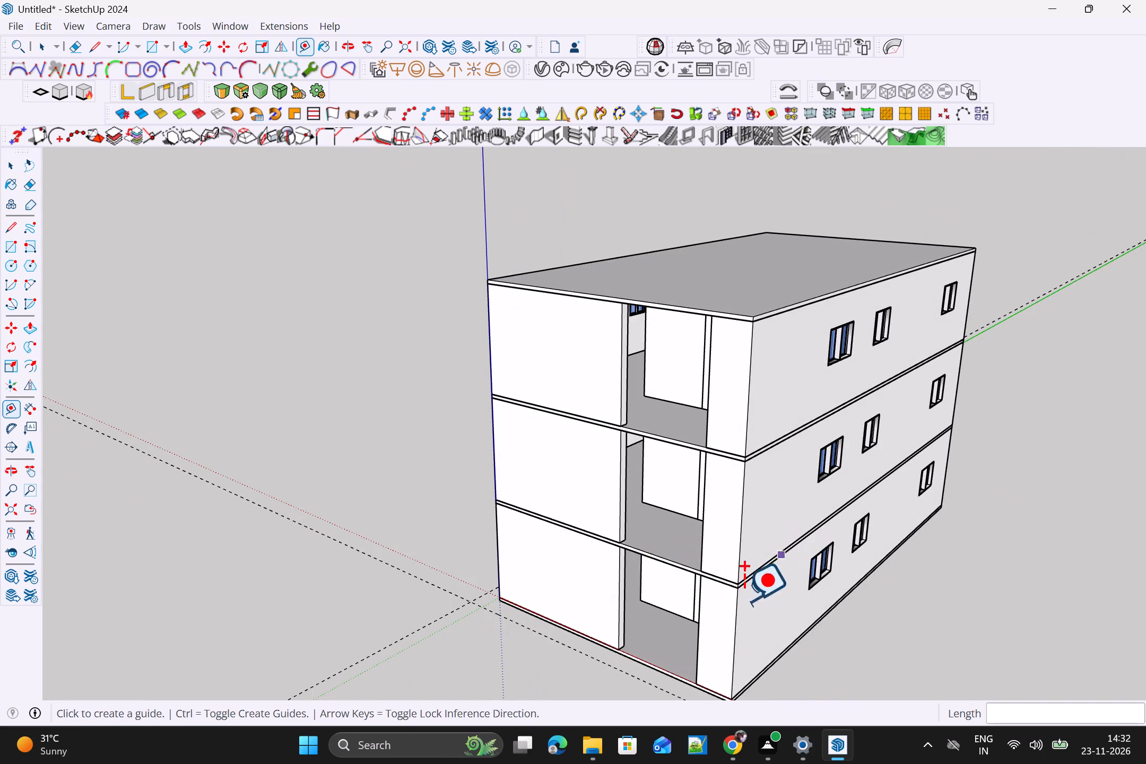
scroll(759, 670, "up", 4)
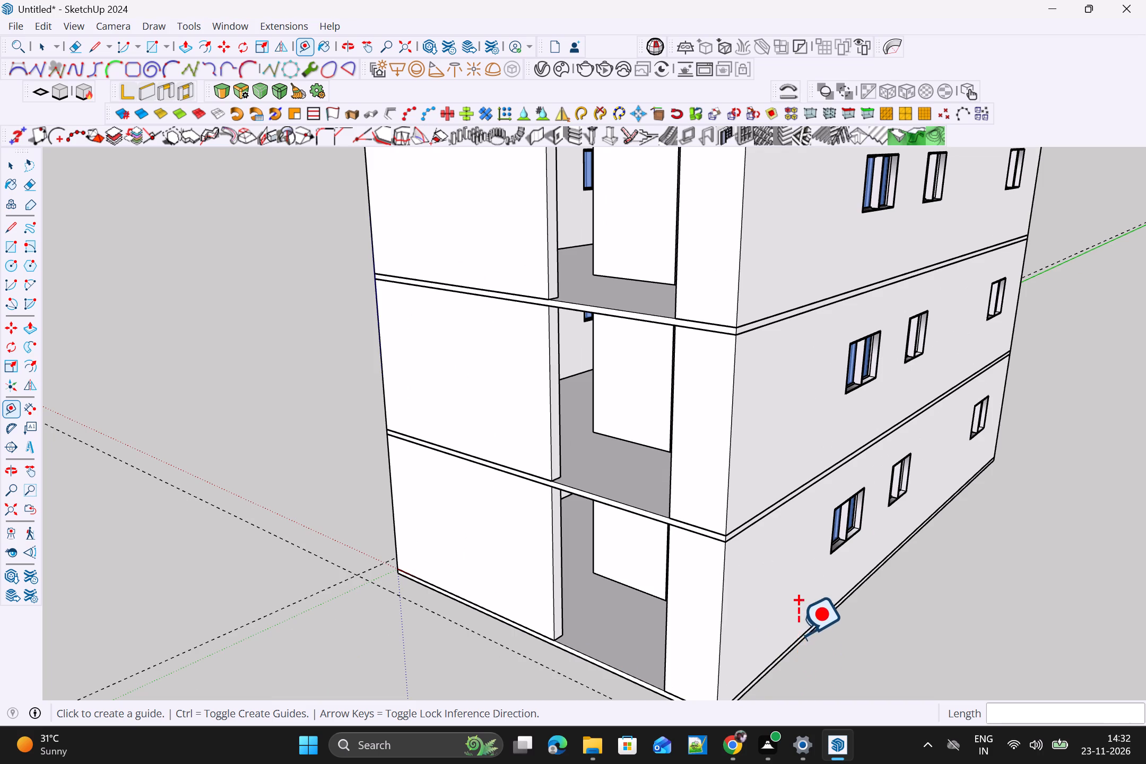
scroll(778, 577, "down", 5, "shift")
scroll(788, 661, "up", 4)
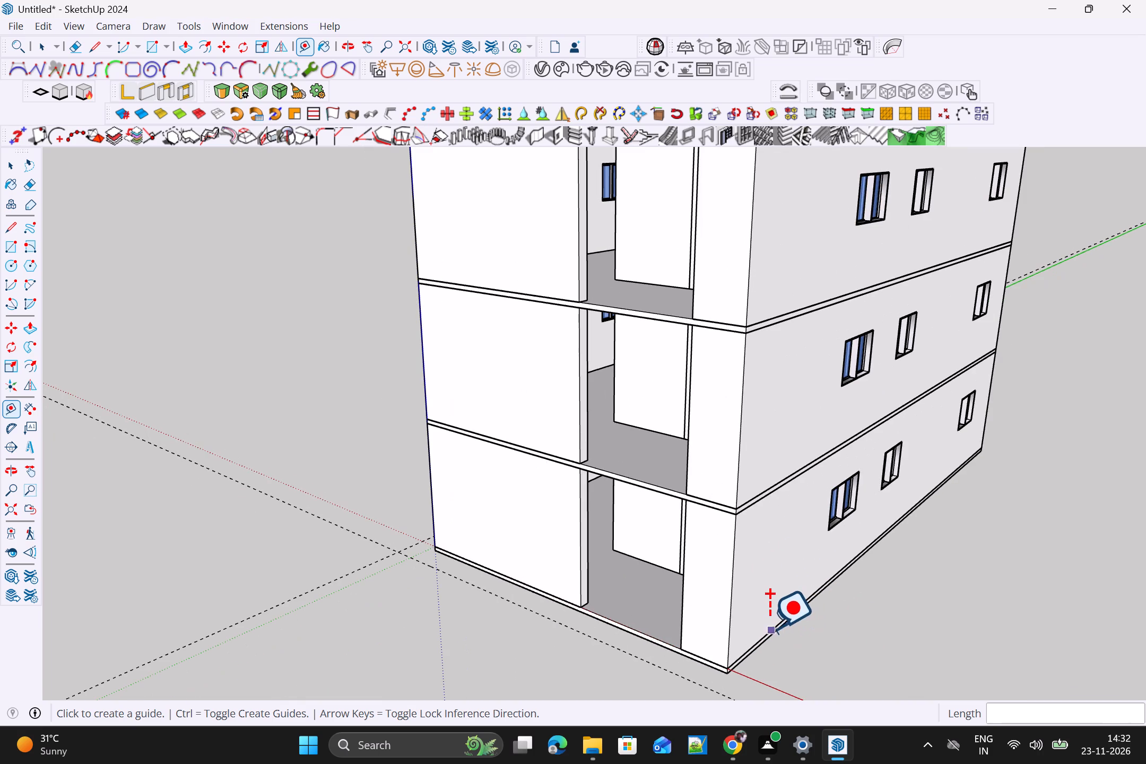
left_click(768, 643)
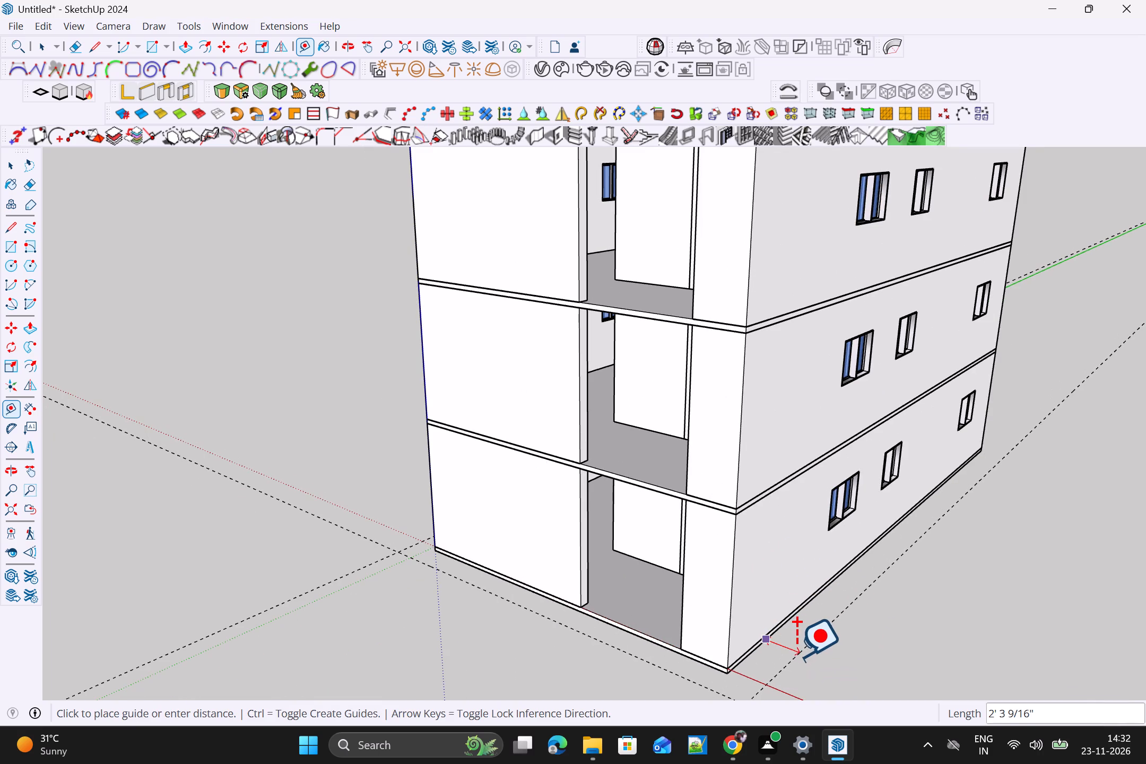
type("2'")
key("Return")
Place a guide 2' behind the base edge of the house's rear wall.
scroll(915, 721, "down", 5)
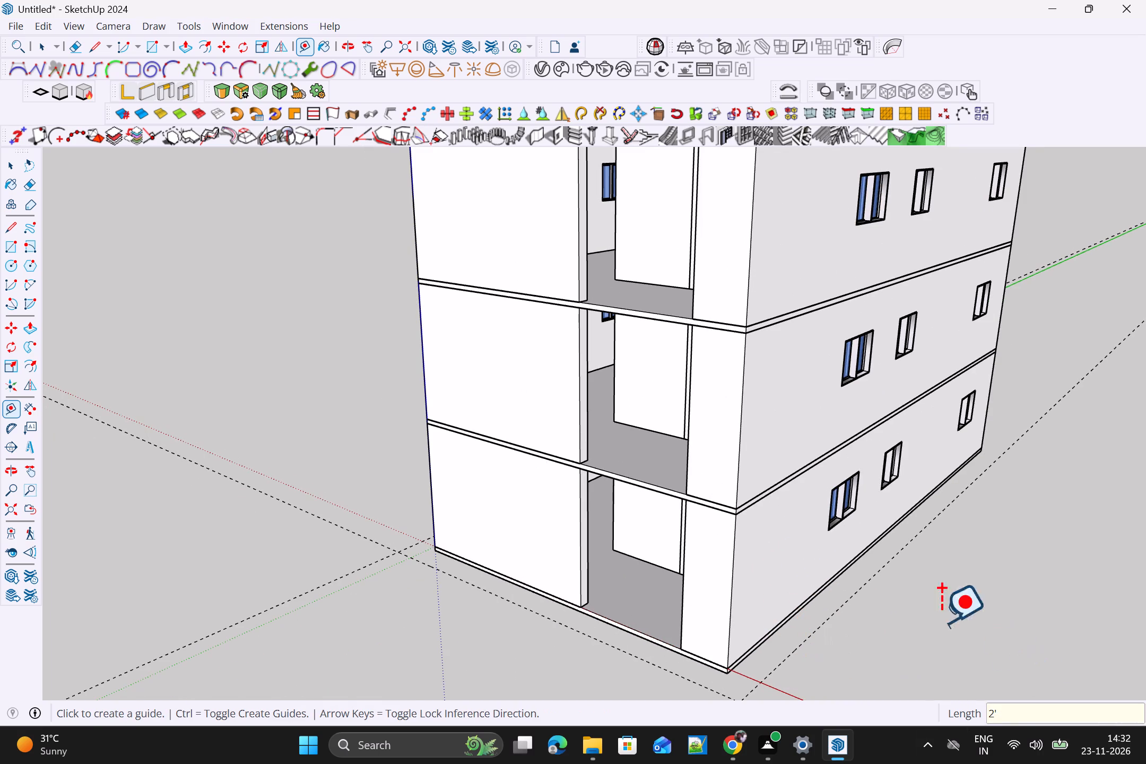
scroll(896, 565, "down", 4)
scroll(948, 555, "down", 7)
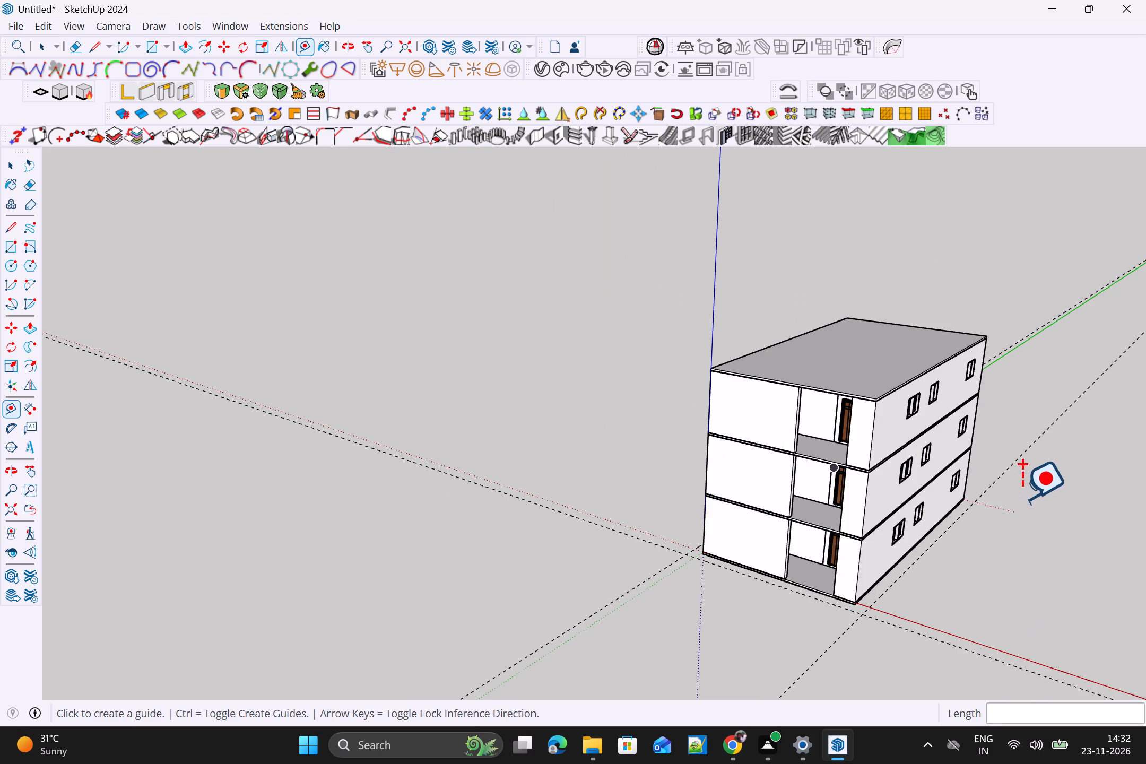
middle_click_drag(952, 563, 935, 570)
scroll(1051, 542, "up", 4)
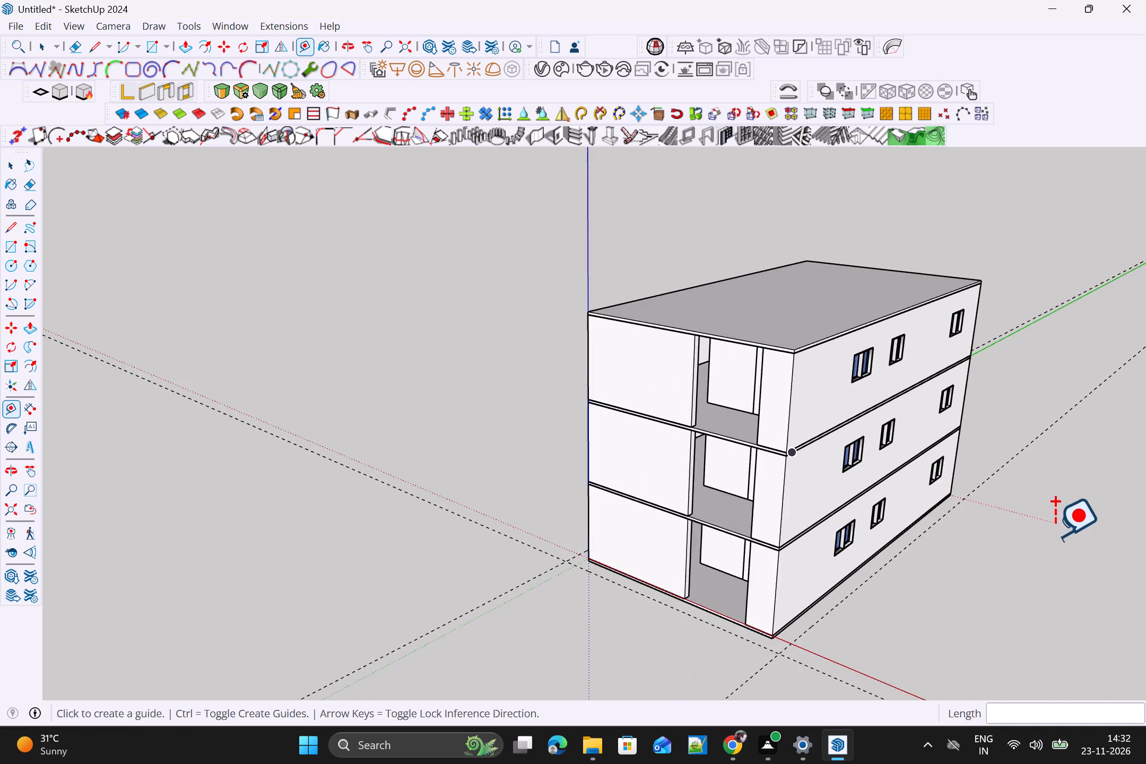
middle_click_drag(1072, 555, 604, 601)
scroll(529, 395, "up", 1)
scroll(575, 413, "down", 4)
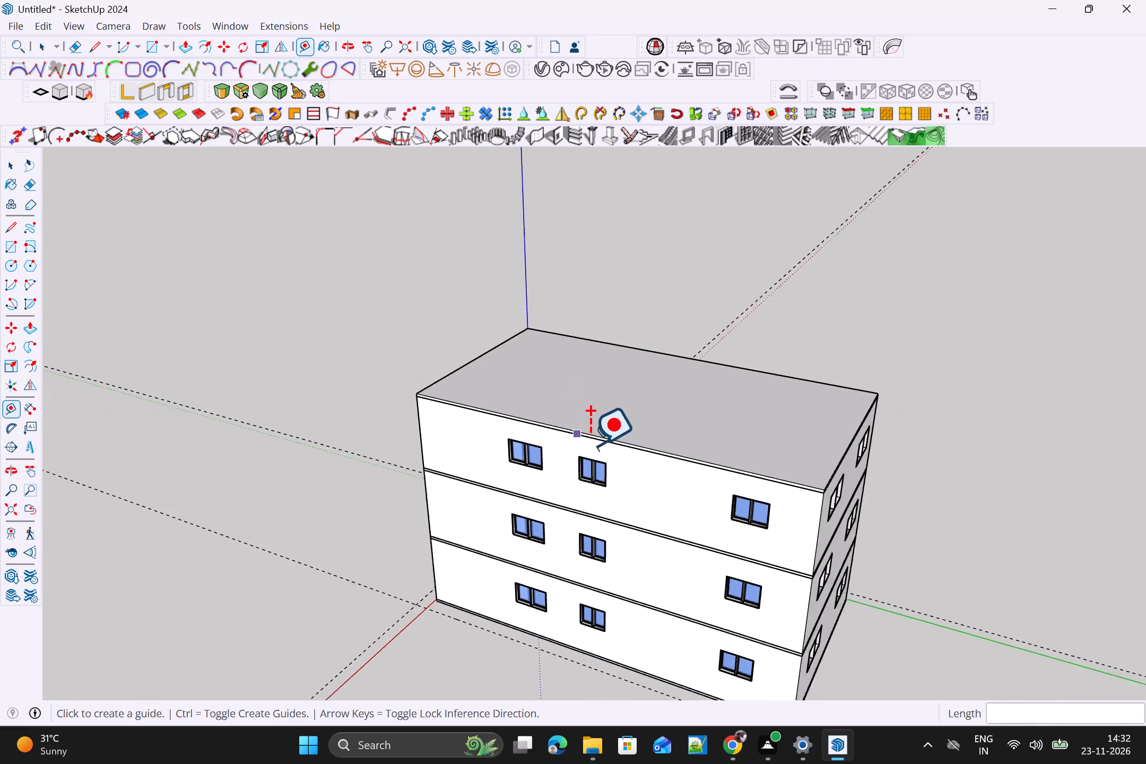
scroll(590, 446, "down", 6)
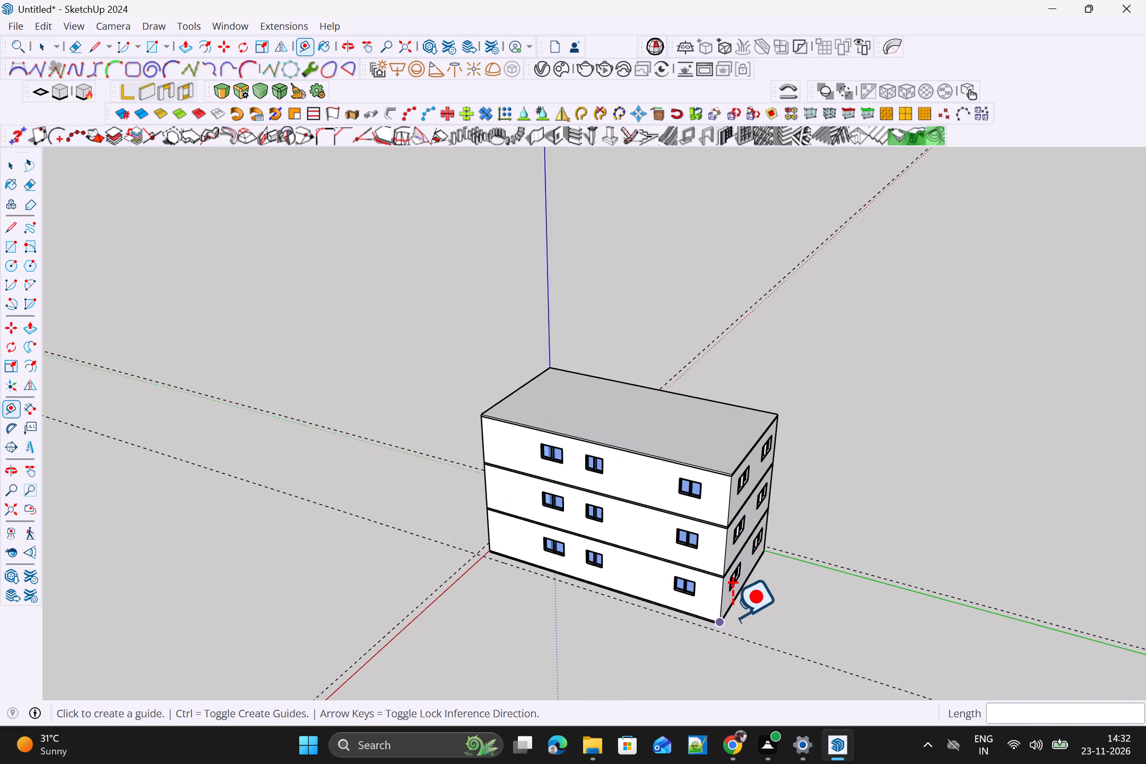
scroll(721, 617, "up", 20)
scroll(721, 617, "up", 3)
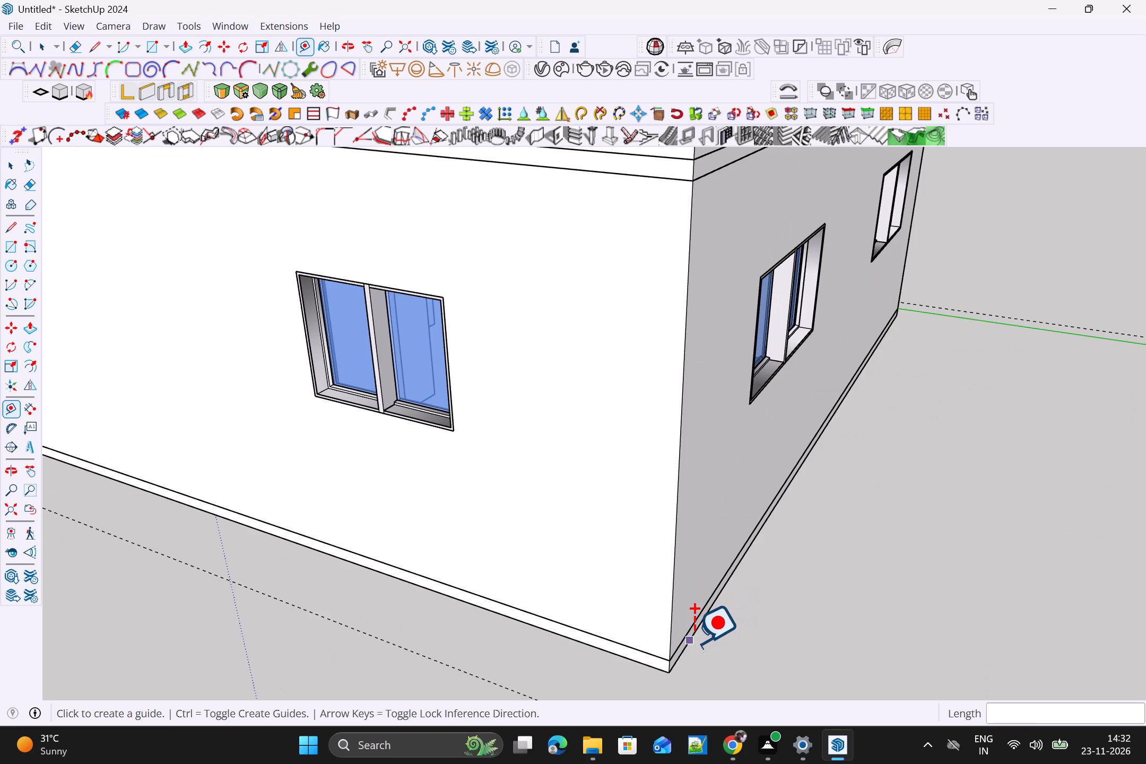
left_click_drag(694, 644, 701, 646)
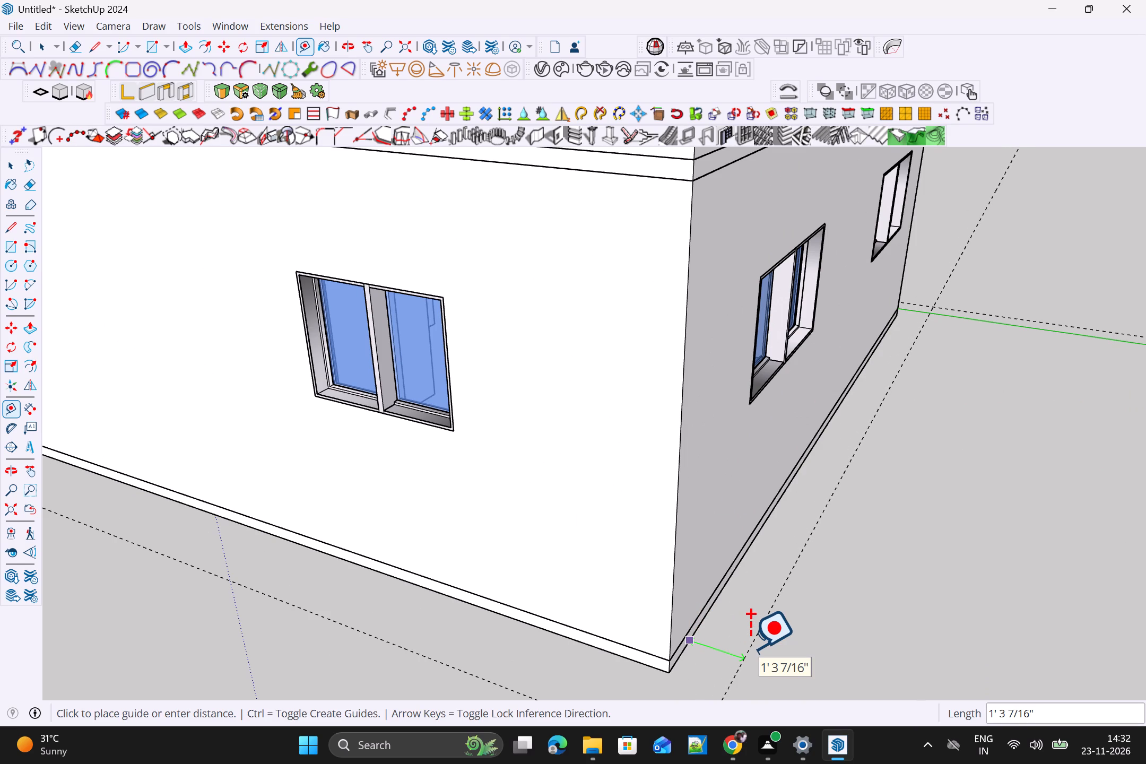
type("2'")
key("Return")
Draw a ground rectangle about 2' by 54' along the long side wall with three windows per storey, starting at the rear guide intersection.
scroll(838, 570, "down", 2)
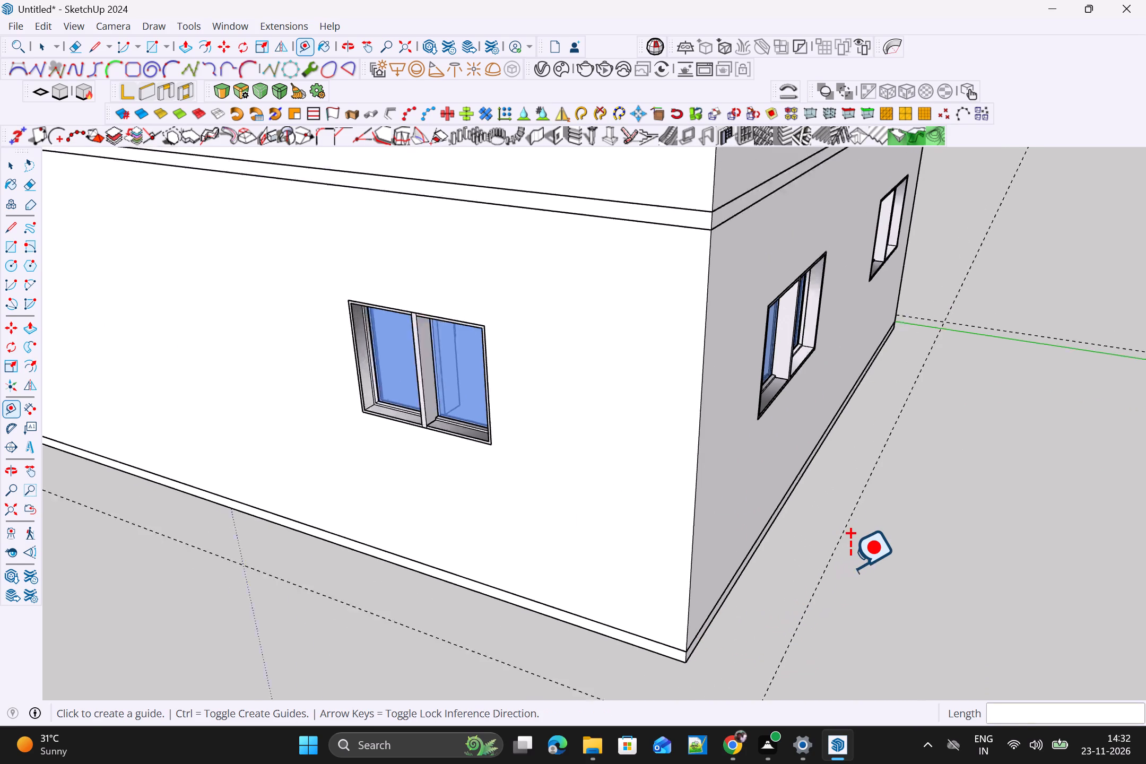
scroll(850, 568, "down", 17)
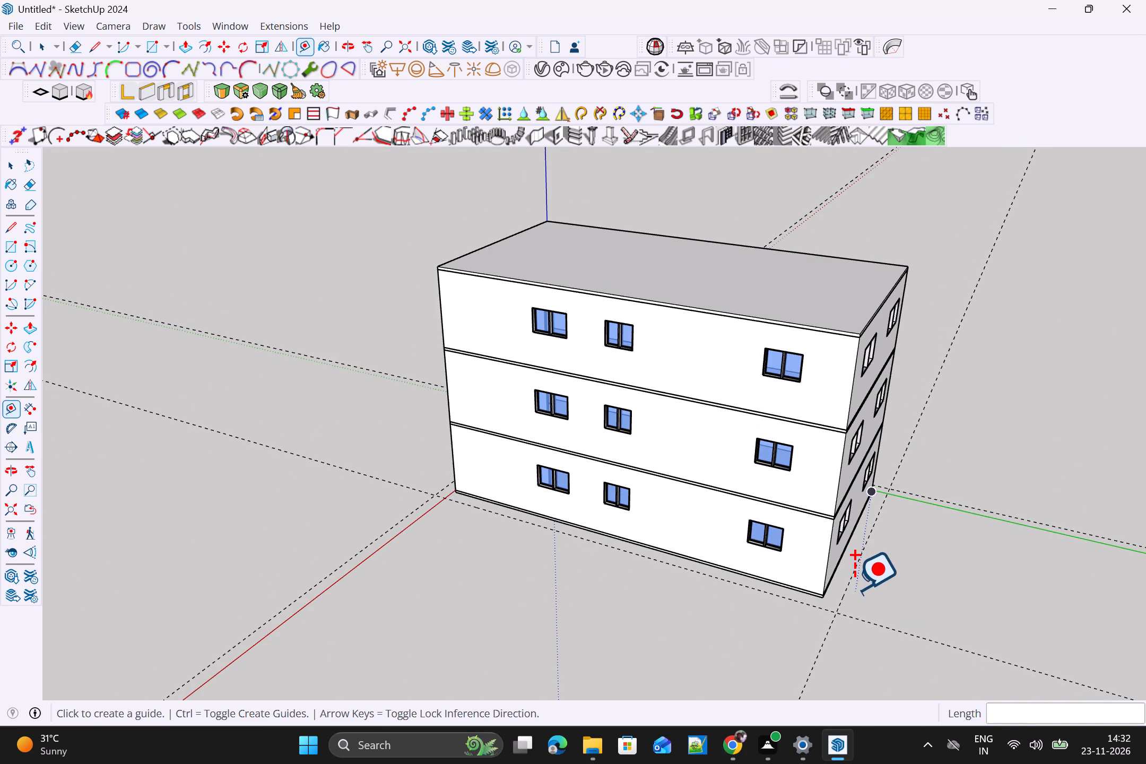
key("r")
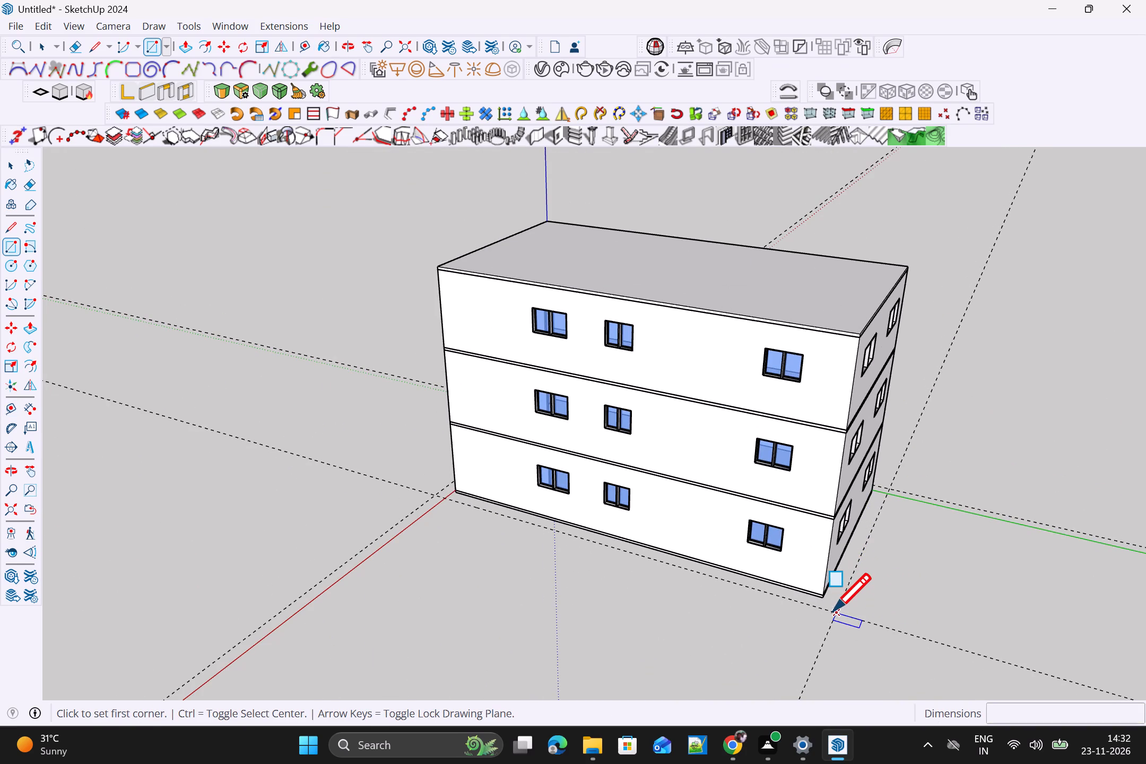
left_click(835, 611)
scroll(518, 502, "down", 6)
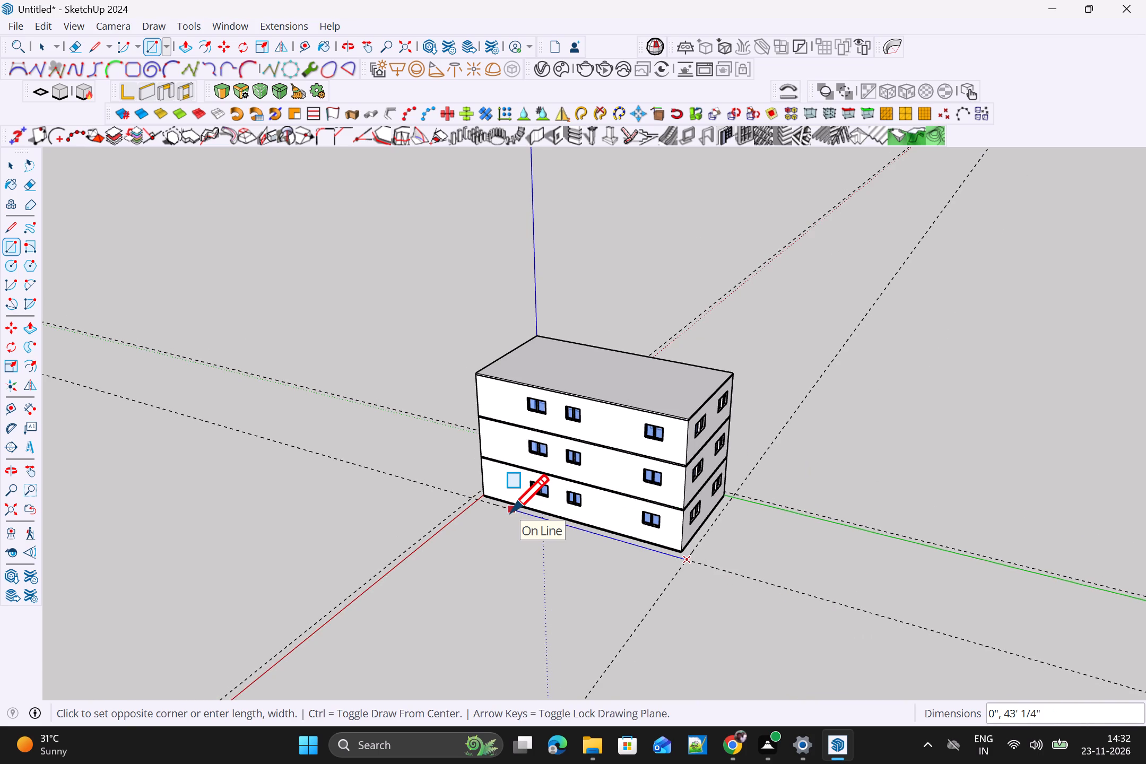
scroll(516, 509, "up", 9)
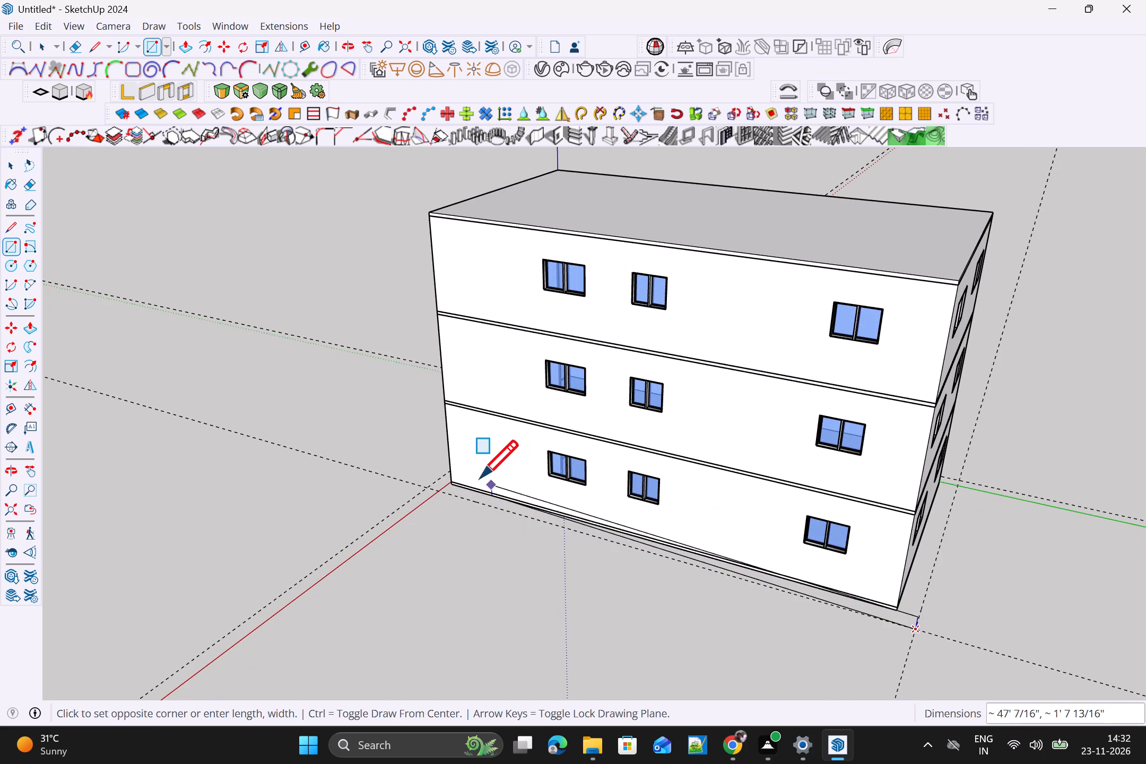
scroll(439, 484, "up", 8)
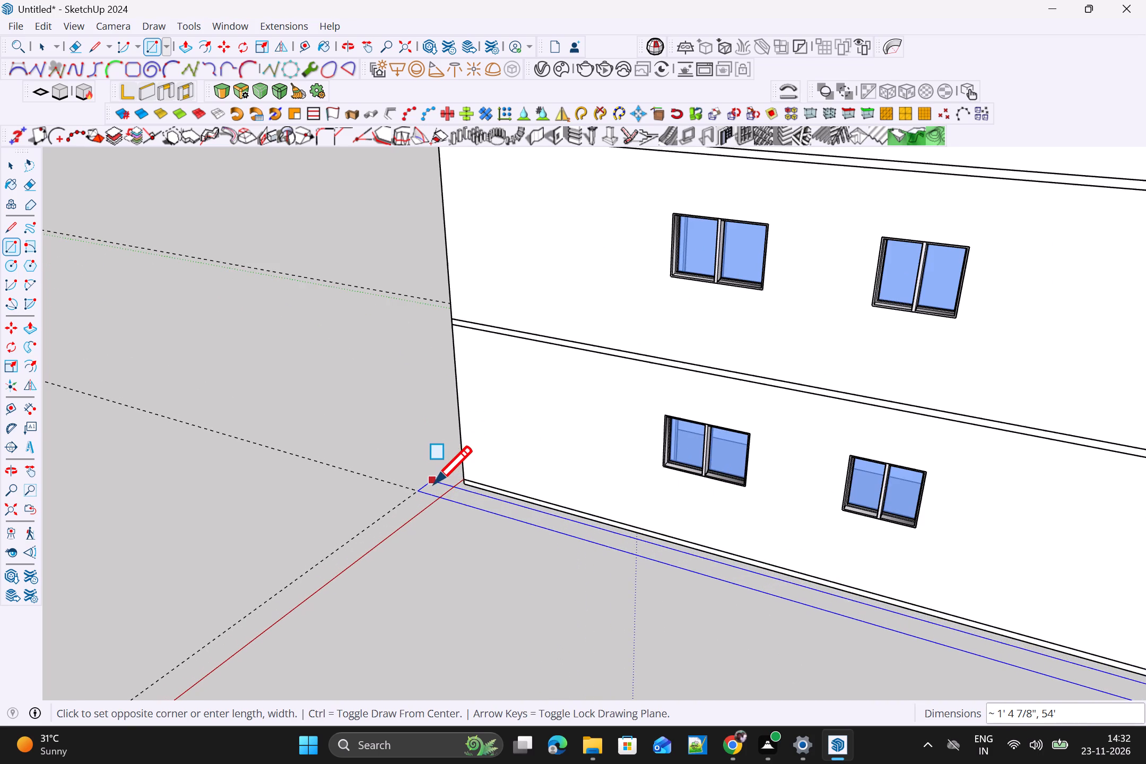
scroll(446, 472, "up", 4)
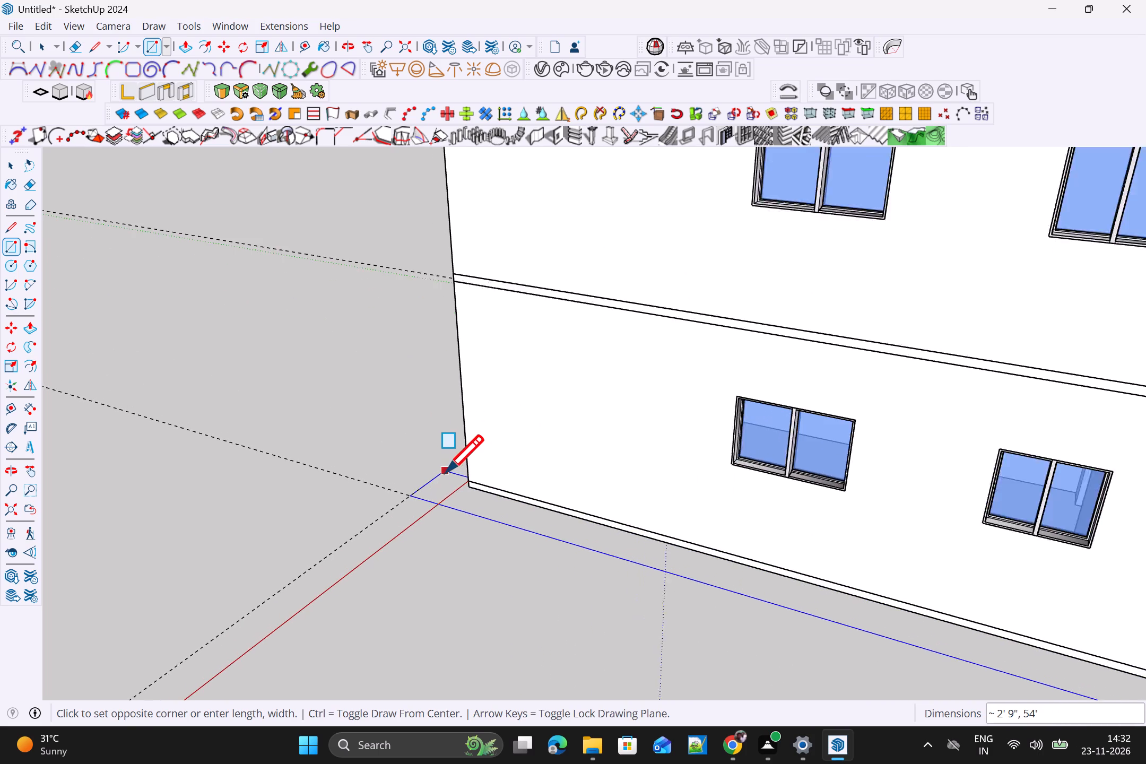
left_click(436, 480)
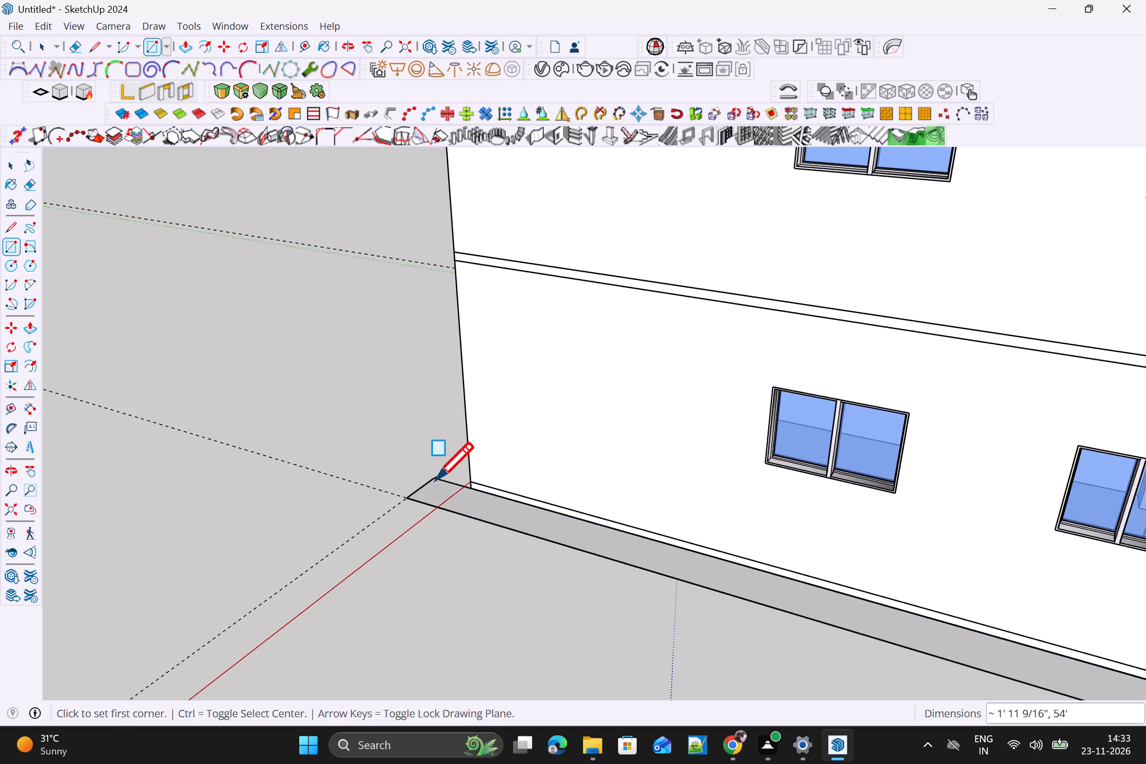
Draw a 2' wide ground rectangle along the rear wall, from its base corner to the outer guide.
scroll(438, 486, "down", 17)
scroll(840, 569, "up", 5)
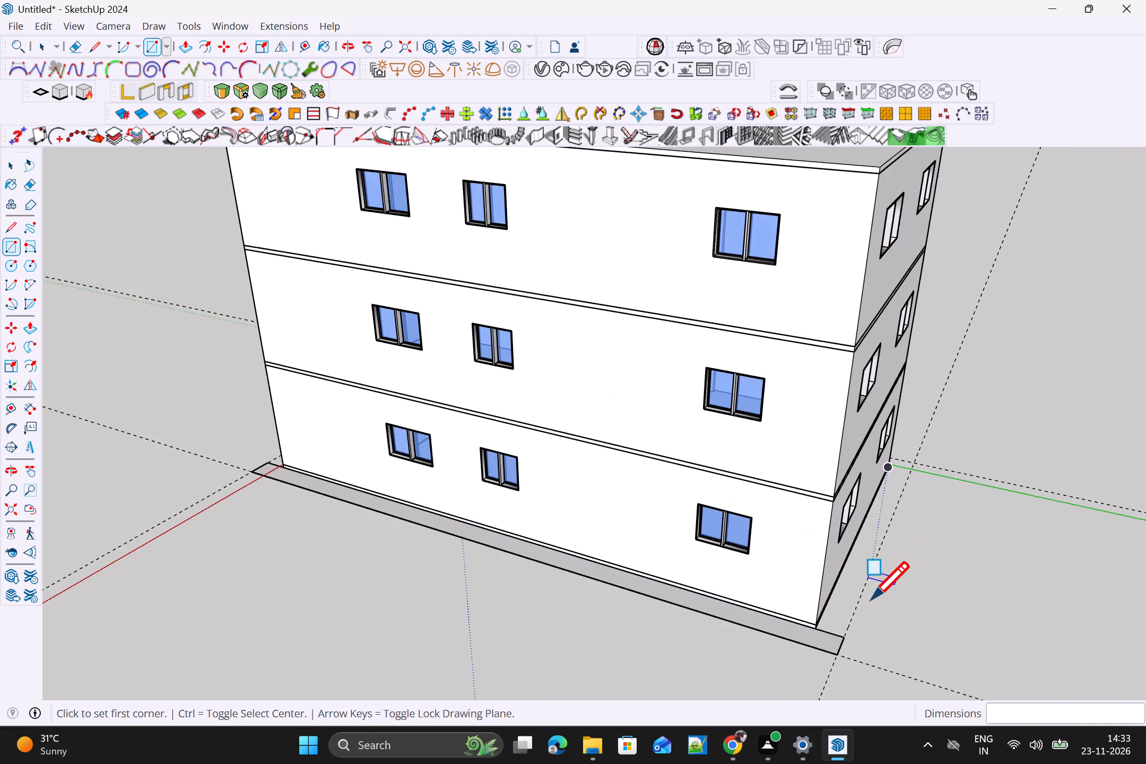
scroll(859, 609, "up", 4)
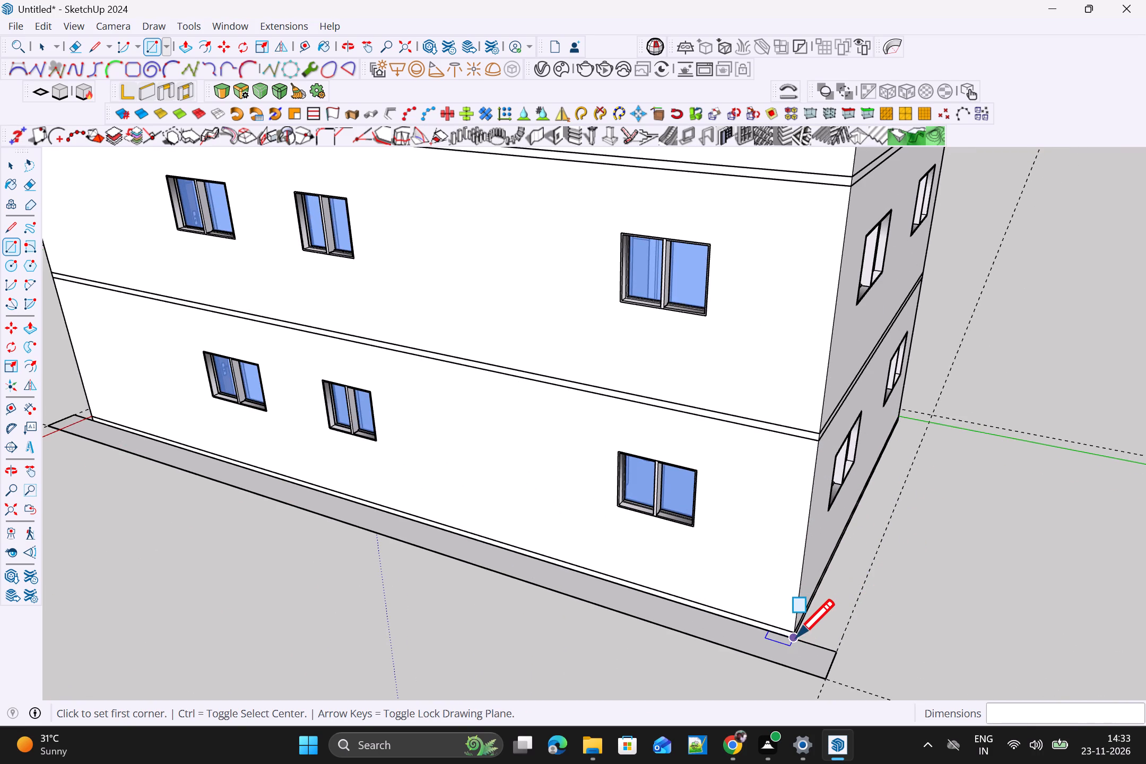
left_click(796, 637)
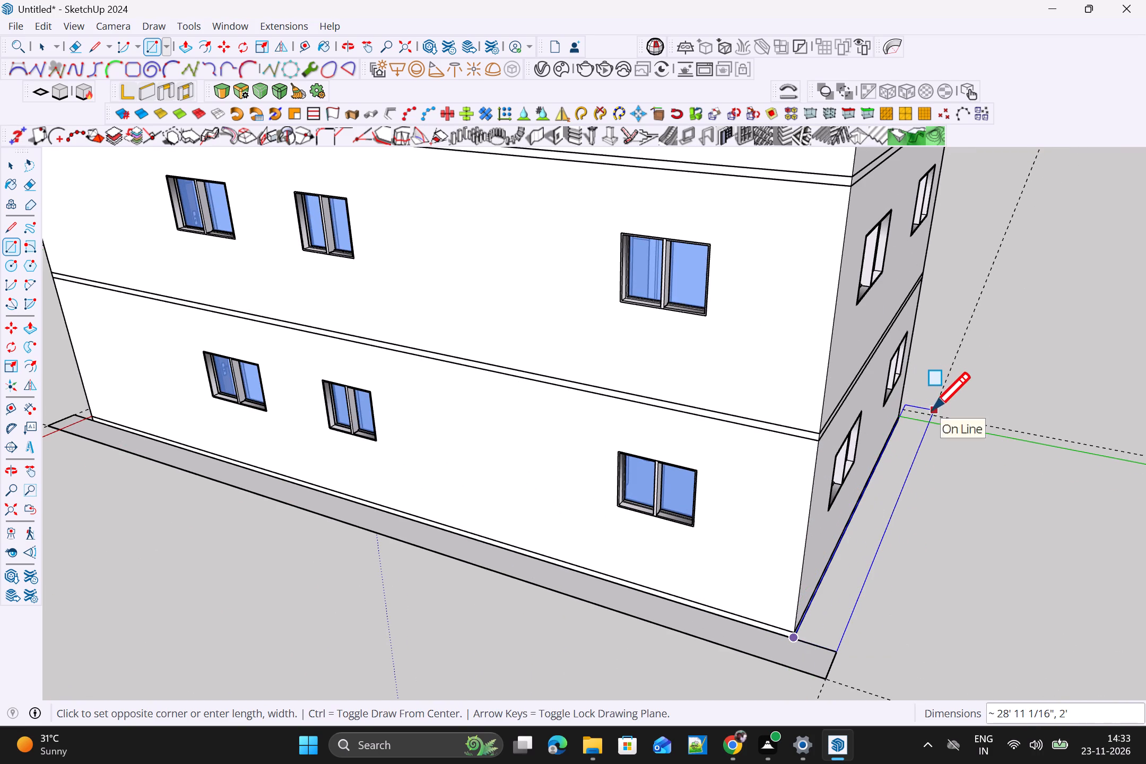
left_click(932, 415)
Draw a 2' by 52' ground rectangle along the base of the long side wall with four windows per storey.
scroll(926, 428, "down", 11)
middle_click_drag(978, 460, 953, 473)
middle_click_drag(732, 560, 188, 593)
scroll(242, 517, "down", 5)
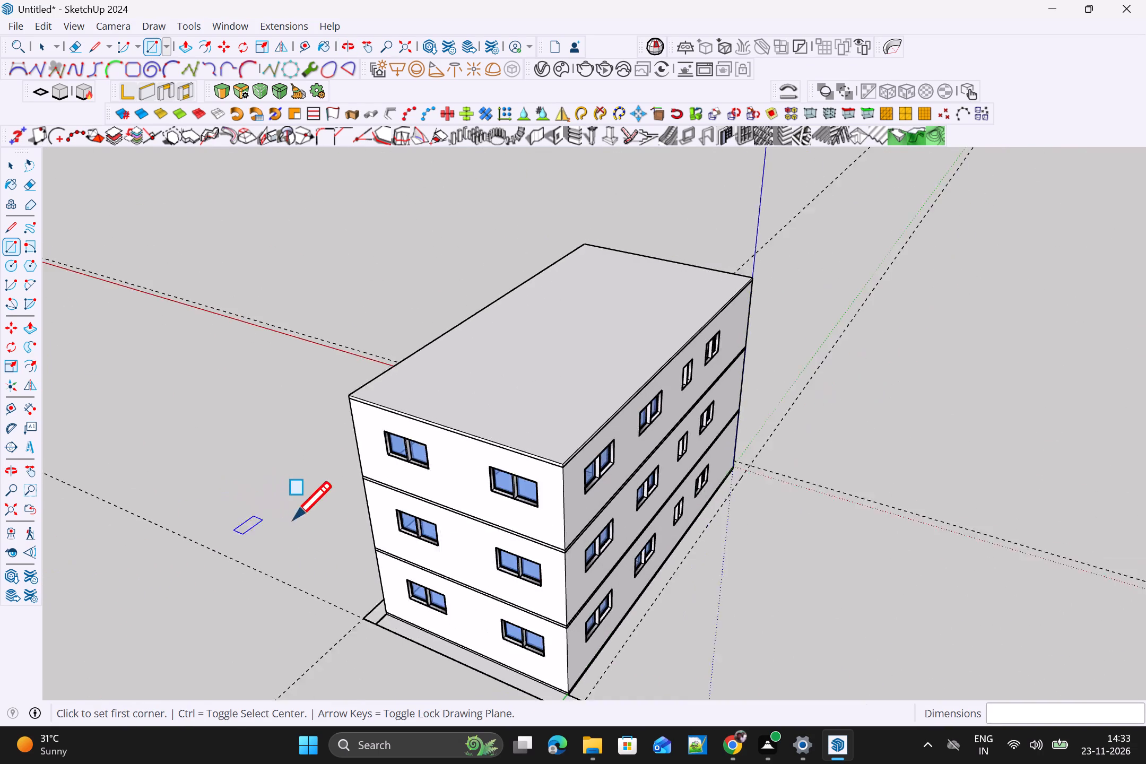
scroll(293, 519, "down", 7)
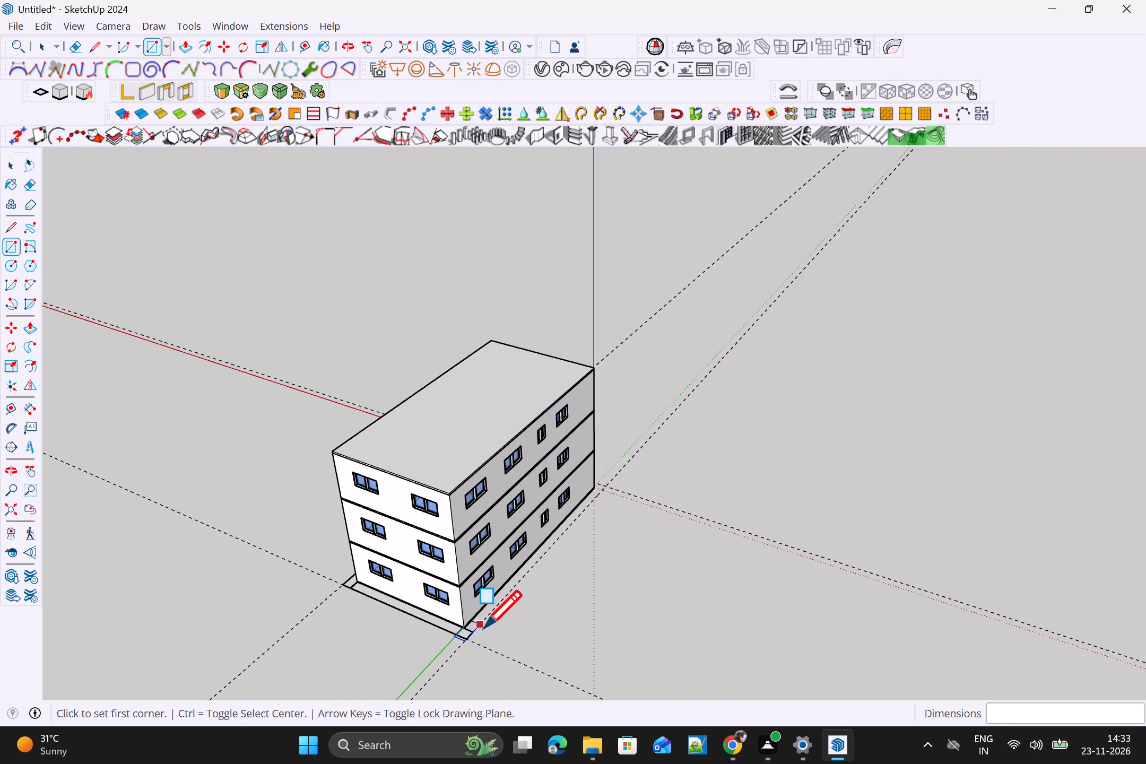
scroll(485, 627, "up", 17)
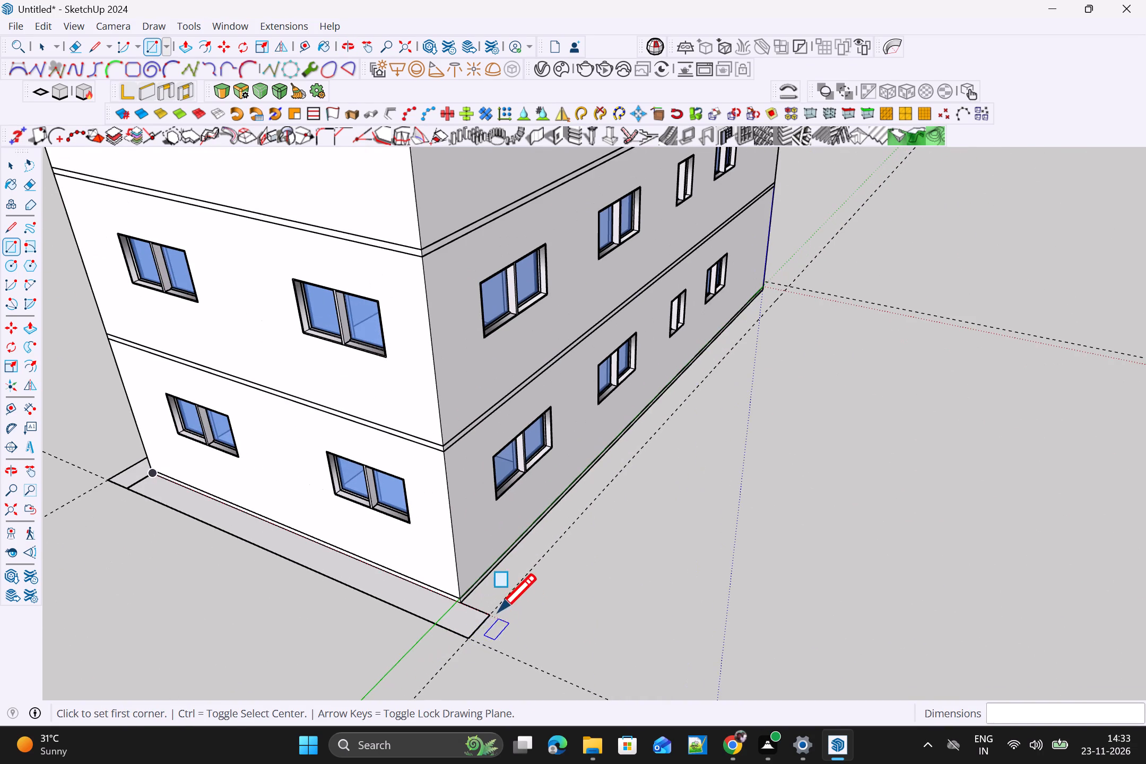
scroll(462, 579, "up", 4)
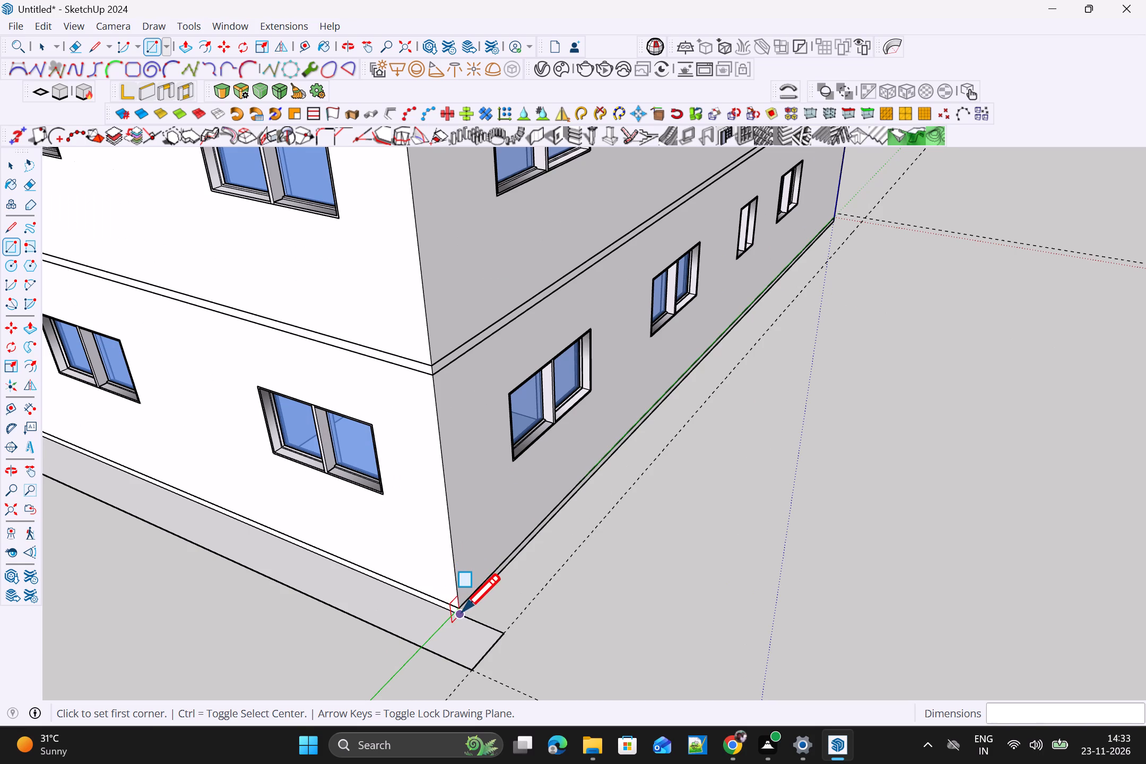
left_click_drag(462, 612, 474, 612)
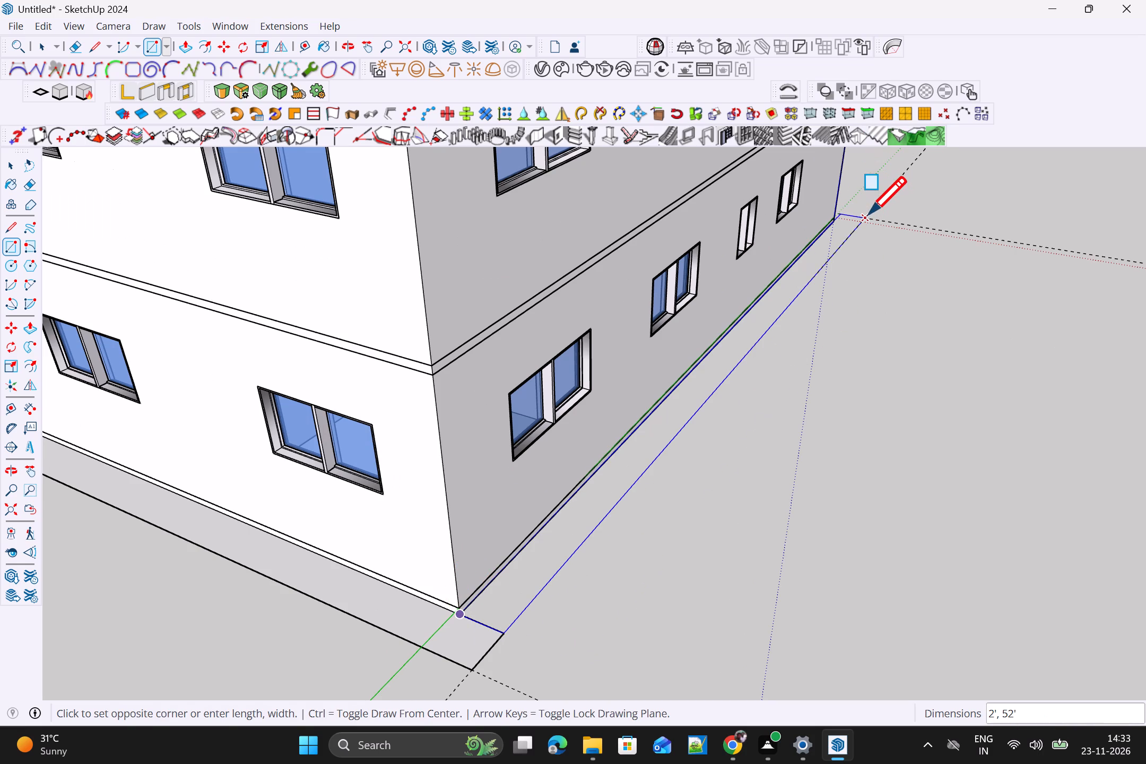
scroll(867, 215, "up", 14)
left_click(861, 222)
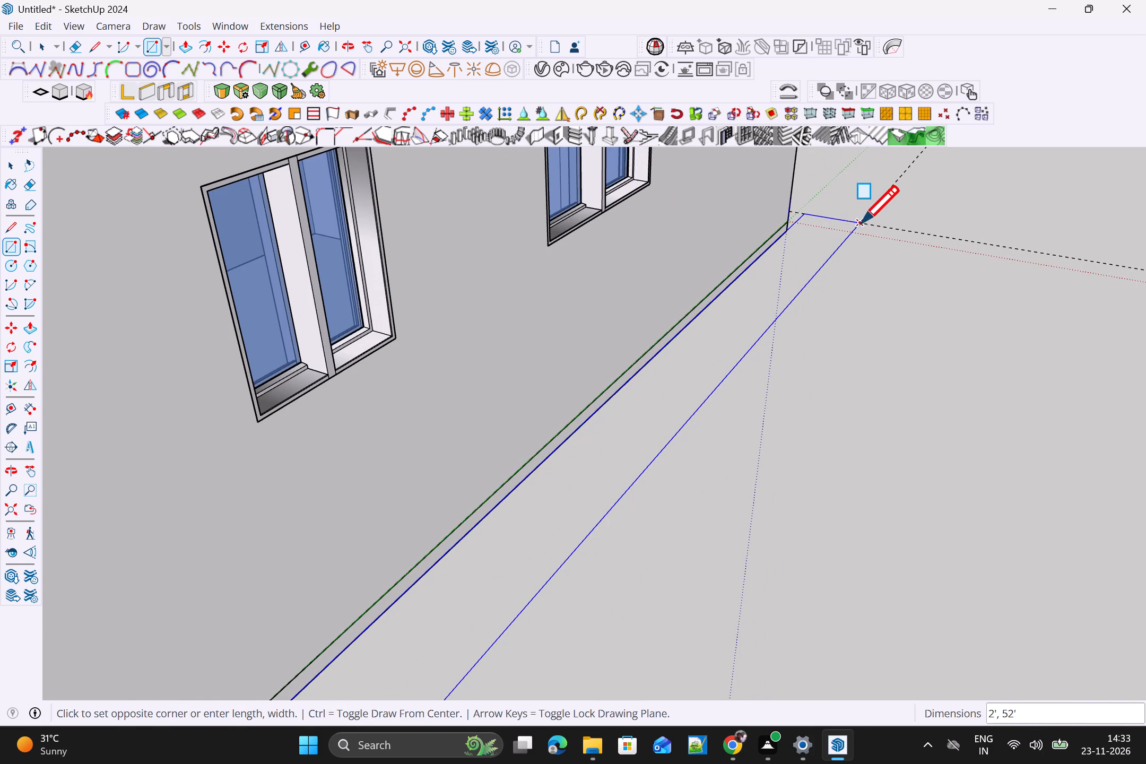
Draw a ground rectangle in front of the façade, from its base corner to the outer guide, joining both side strips.
scroll(866, 228, "down", 18)
middle_click_drag(925, 284, 412, 436)
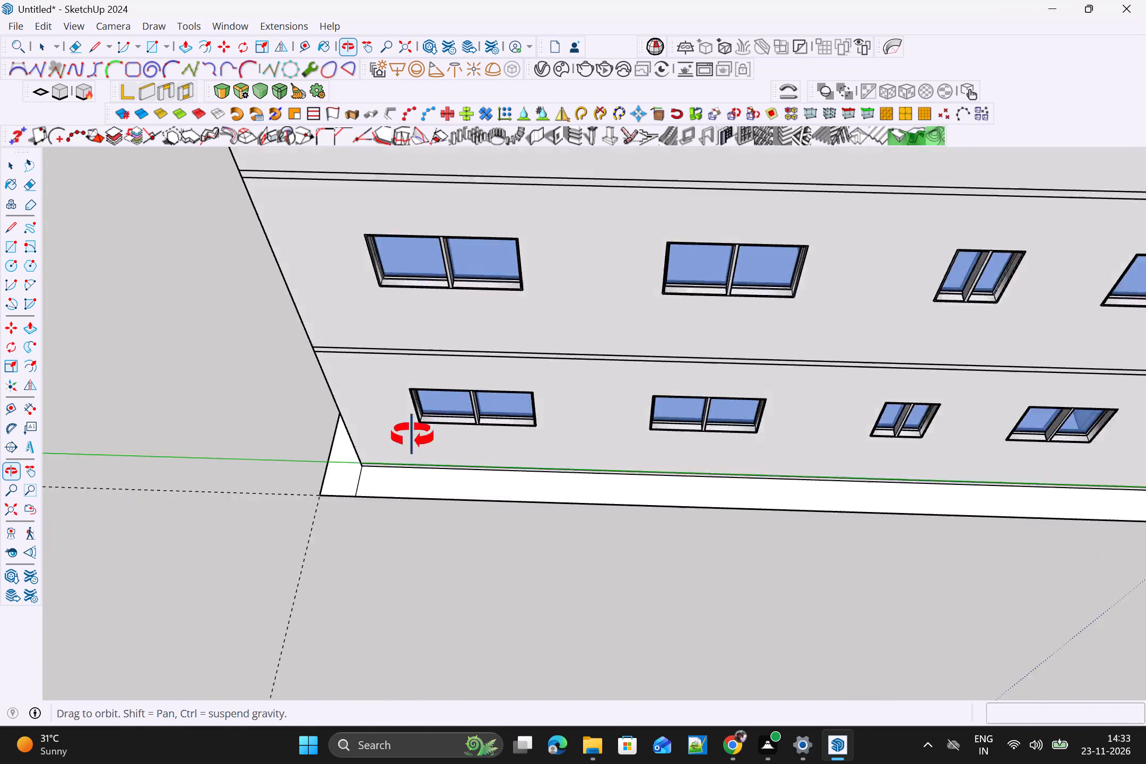
middle_click_drag(412, 436, 11, 203)
scroll(297, 311, "down", 10)
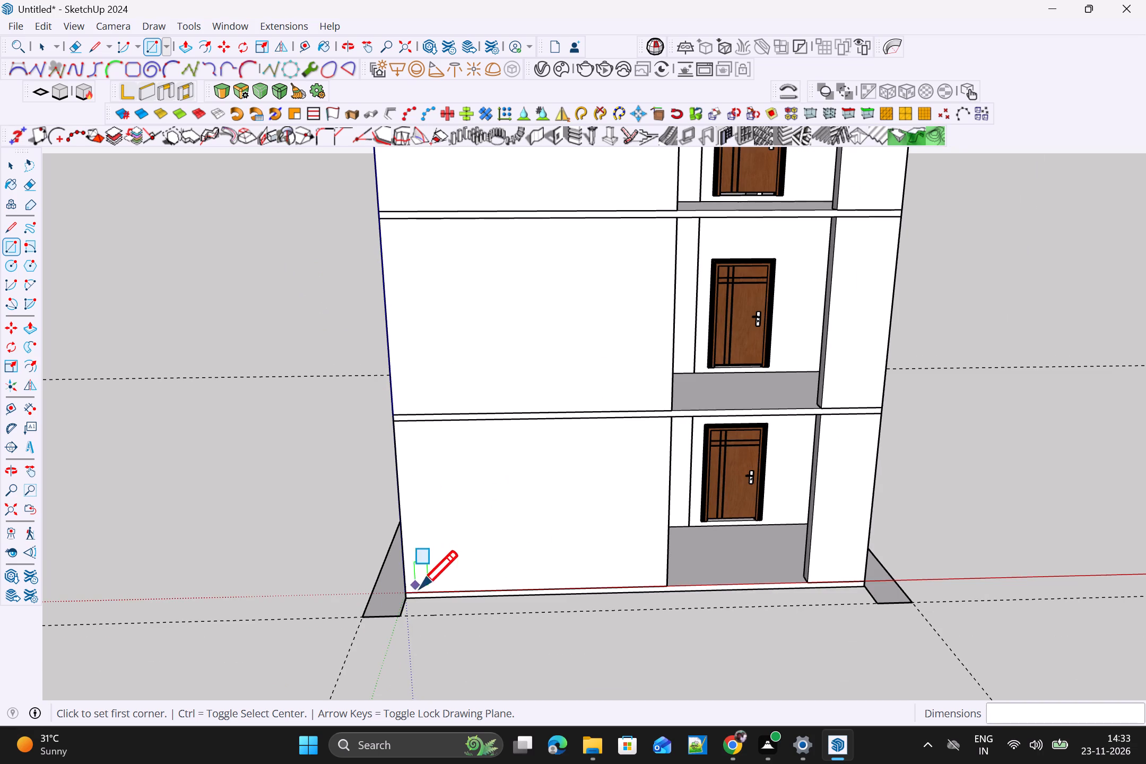
left_click_drag(405, 602, 410, 602)
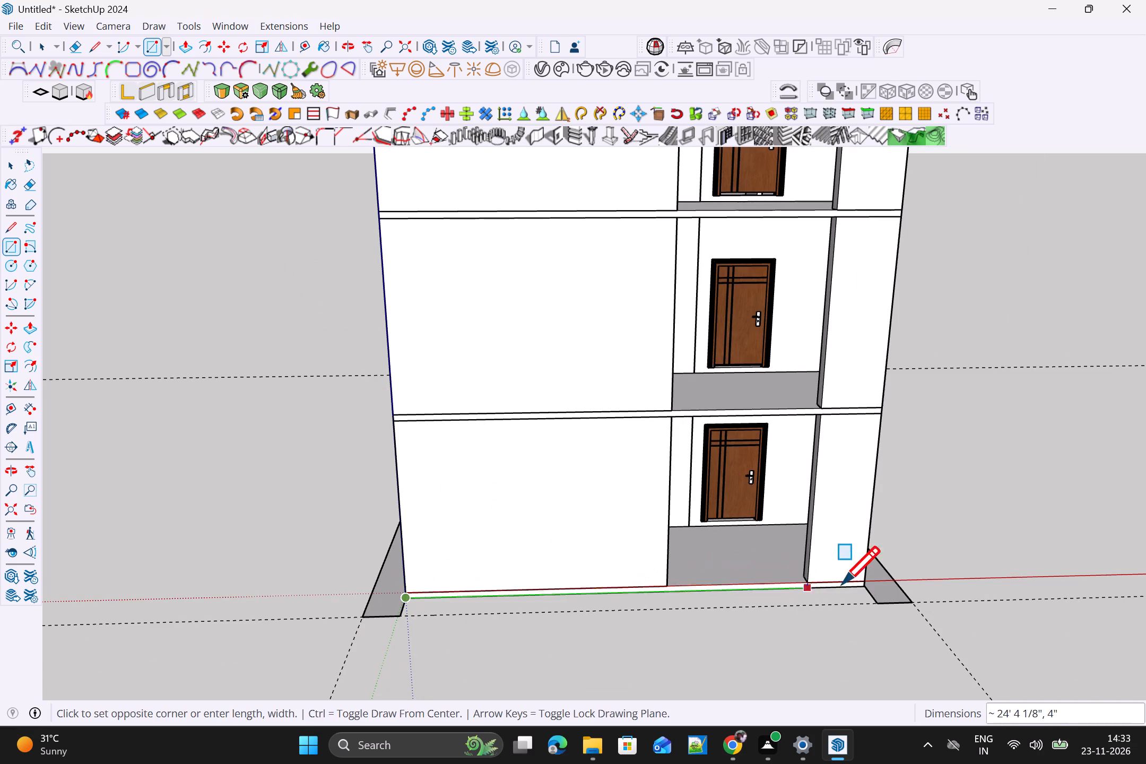
left_click(878, 600)
Erase the short edges dividing the ground strips at the two front corners of the house.
scroll(870, 603, "down", 4)
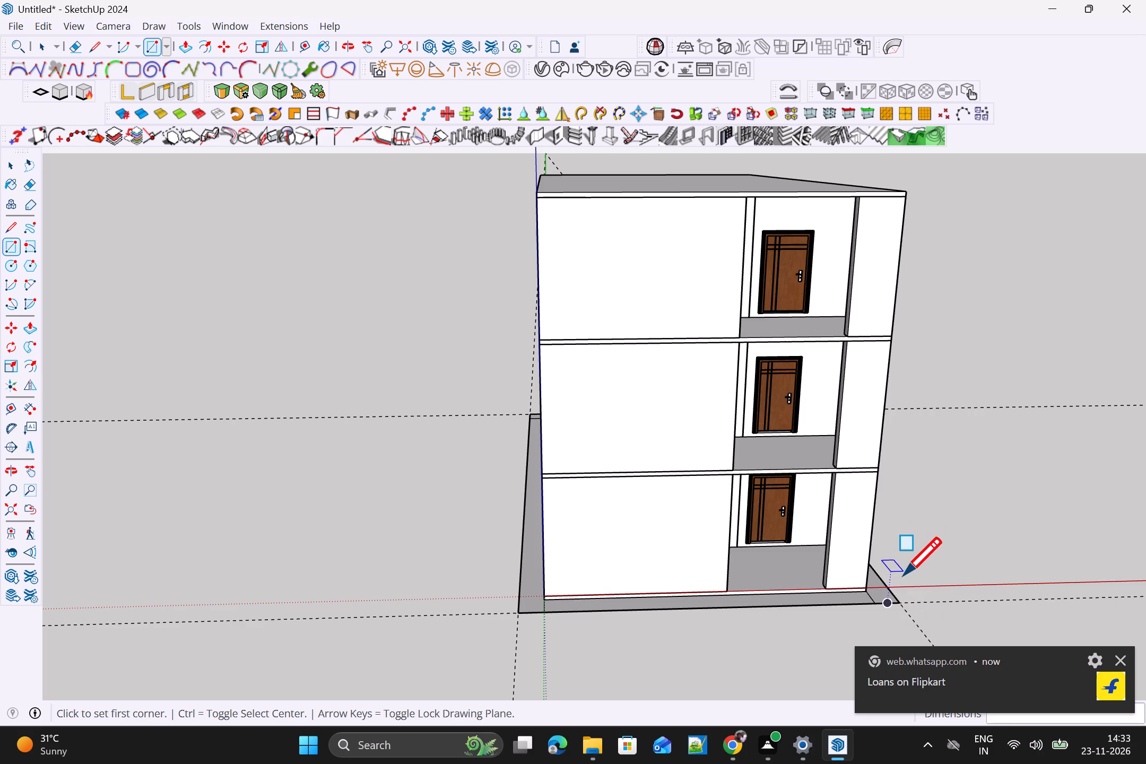
key("space")
key("e")
scroll(884, 570, "up", 6)
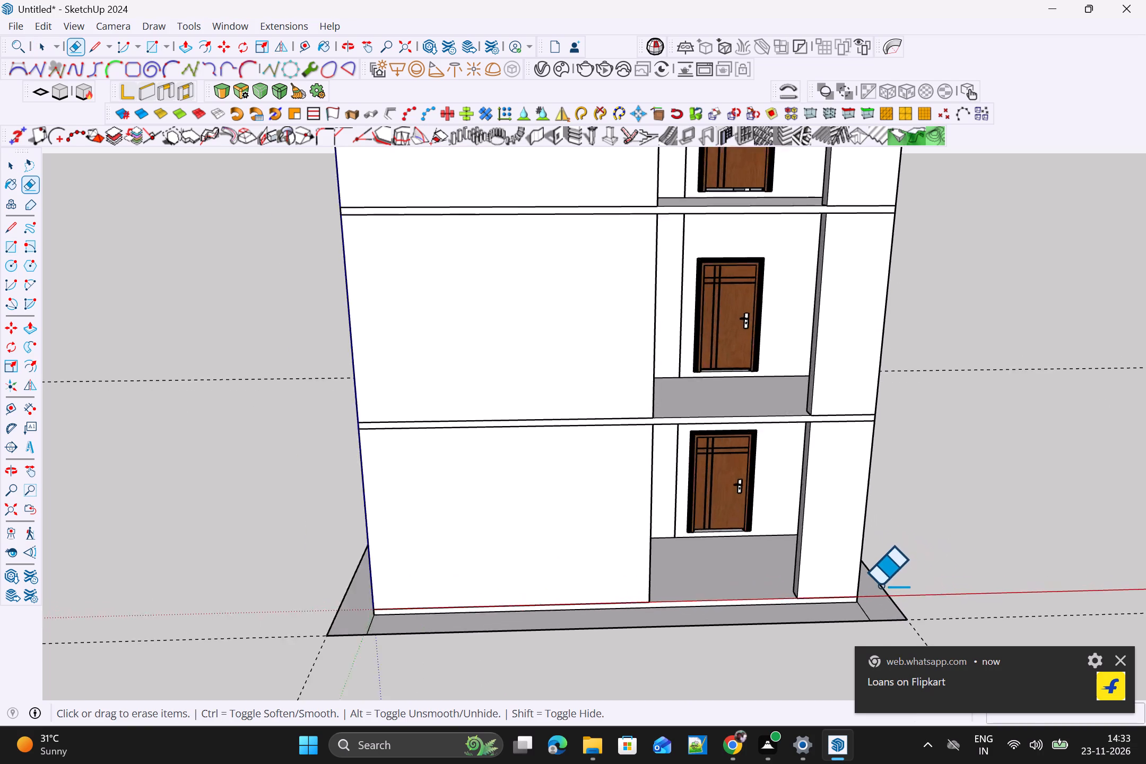
scroll(879, 585, "up", 8)
left_click_drag(847, 632, 808, 646)
scroll(832, 644, "down", 5)
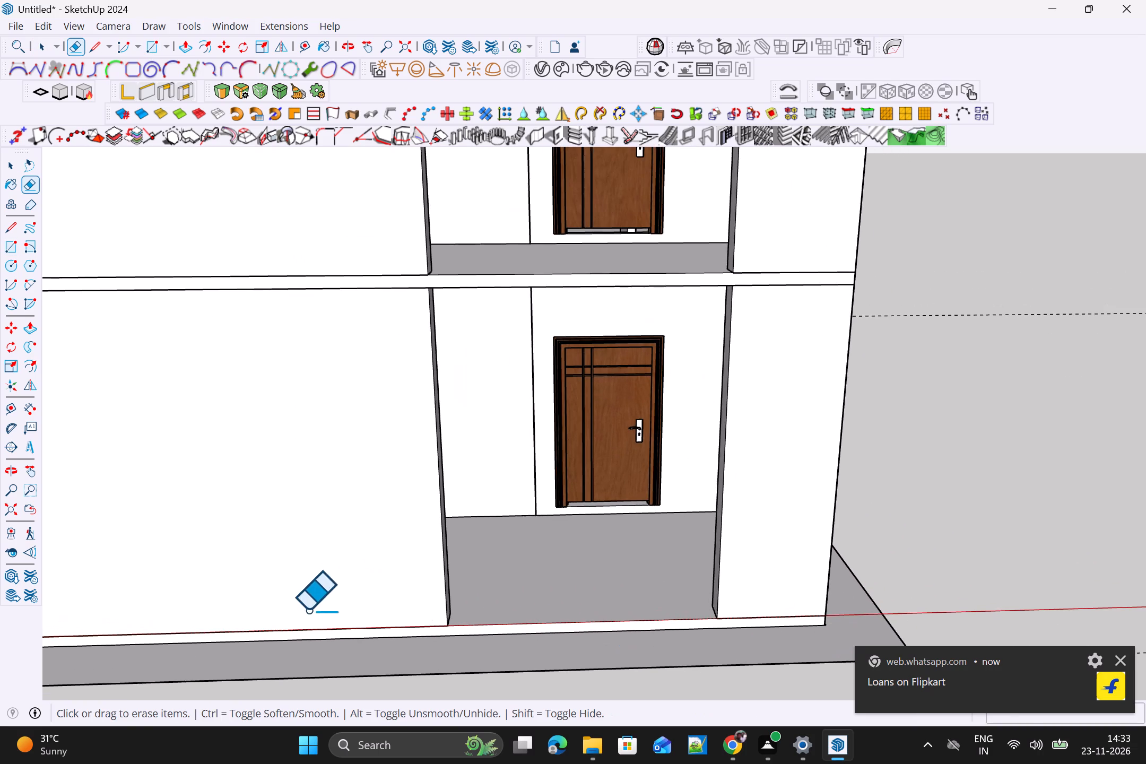
scroll(224, 612, "down", 6)
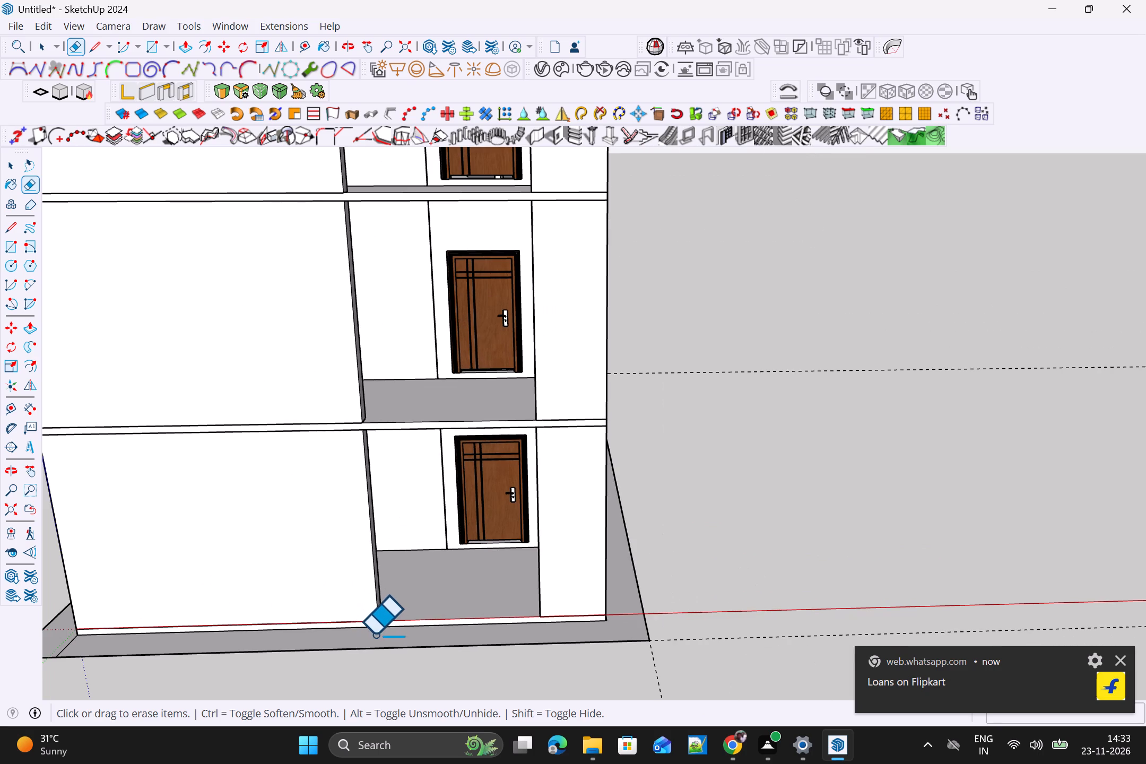
scroll(467, 577, "down", 6, "shift")
scroll(283, 628, "up", 7)
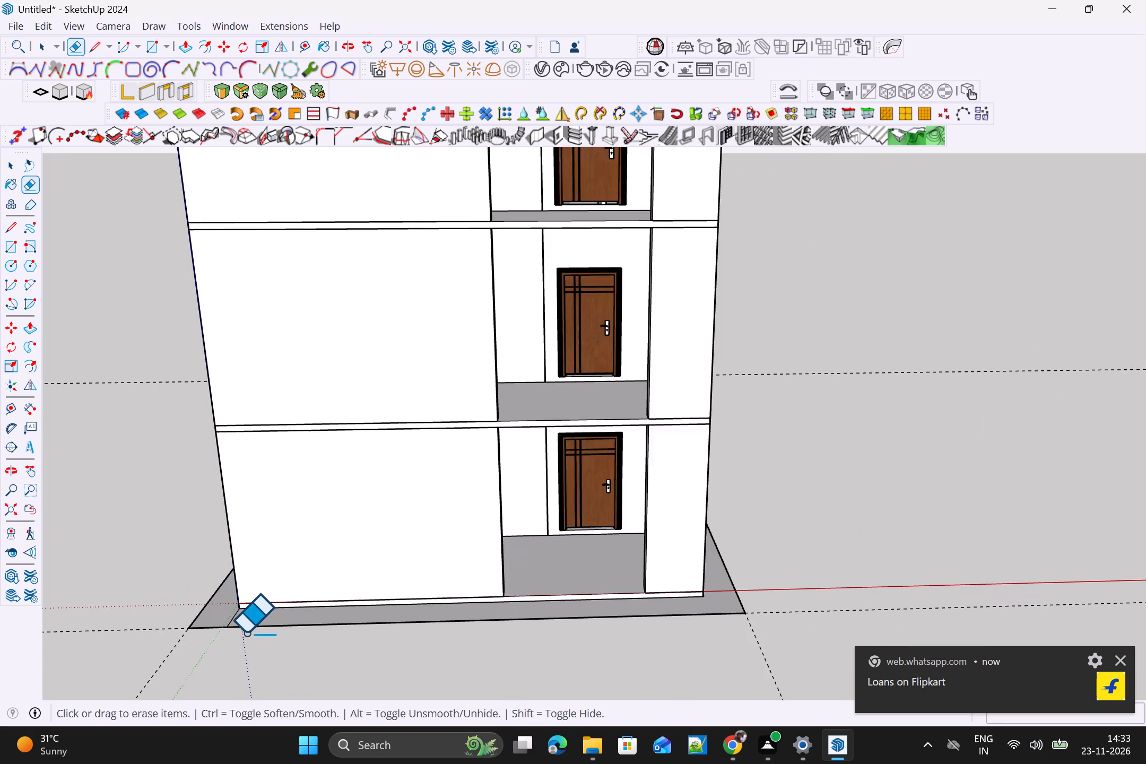
scroll(245, 633, "up", 2)
left_click_drag(238, 610, 203, 604)
scroll(233, 618, "down", 5)
scroll(13, 548, "down", 8)
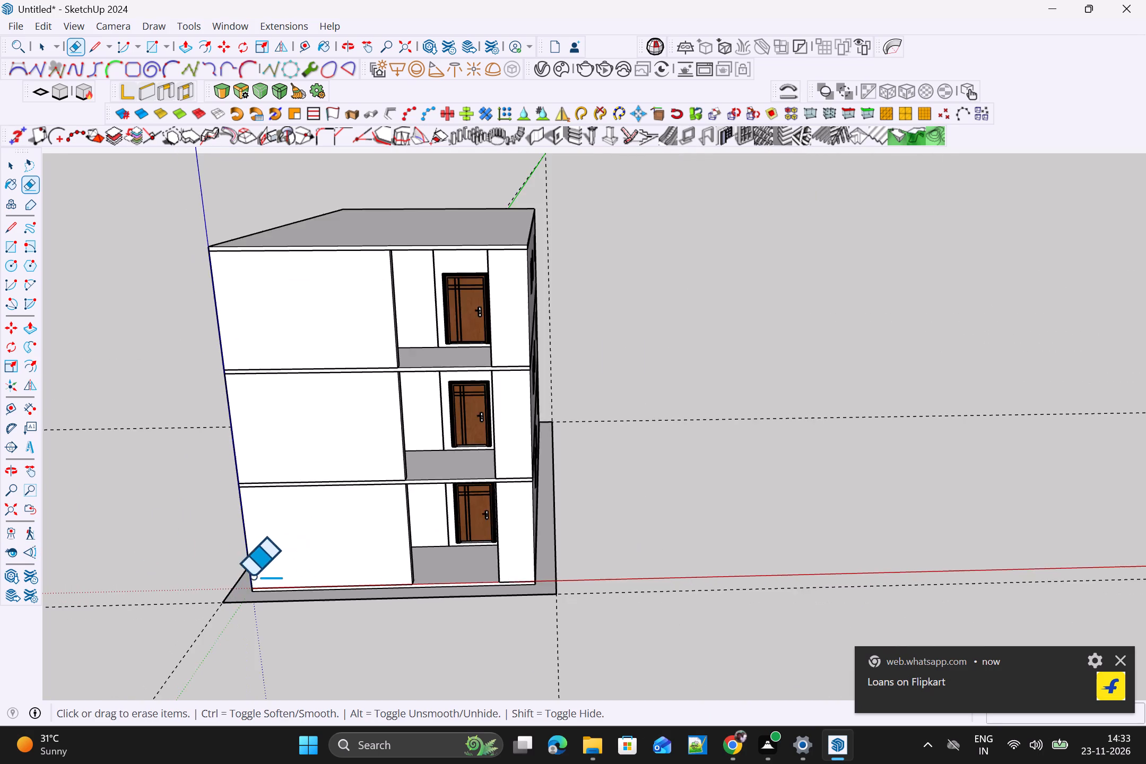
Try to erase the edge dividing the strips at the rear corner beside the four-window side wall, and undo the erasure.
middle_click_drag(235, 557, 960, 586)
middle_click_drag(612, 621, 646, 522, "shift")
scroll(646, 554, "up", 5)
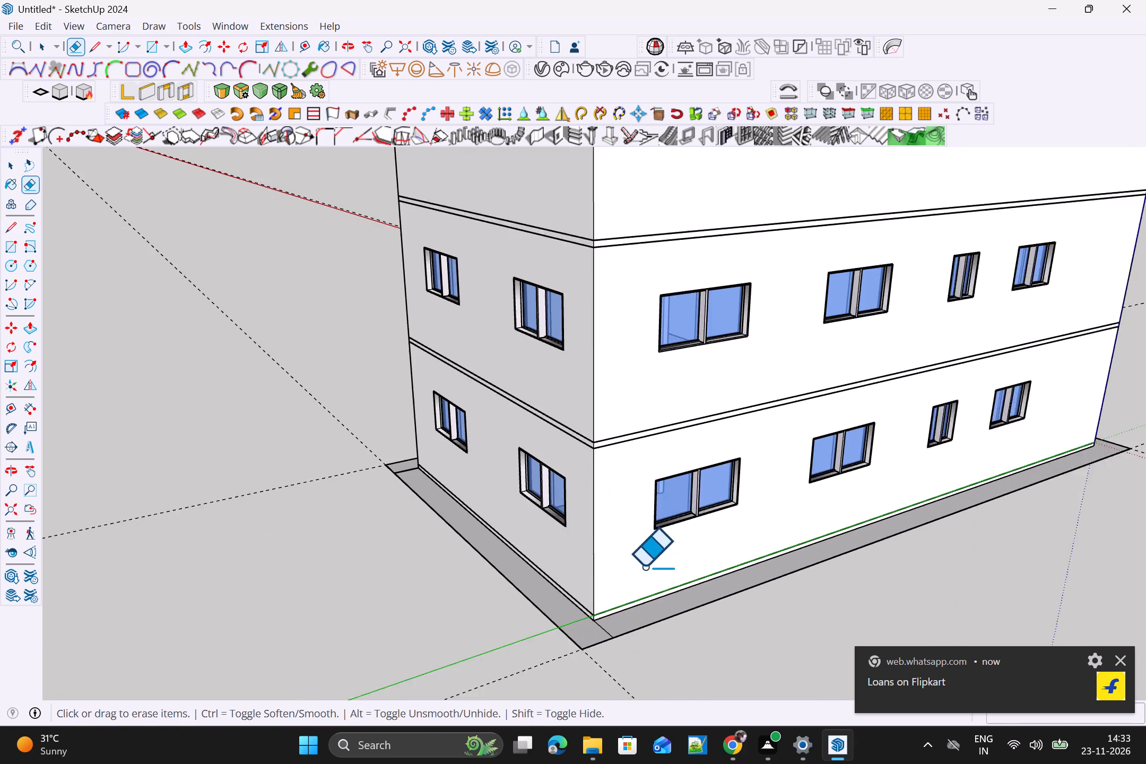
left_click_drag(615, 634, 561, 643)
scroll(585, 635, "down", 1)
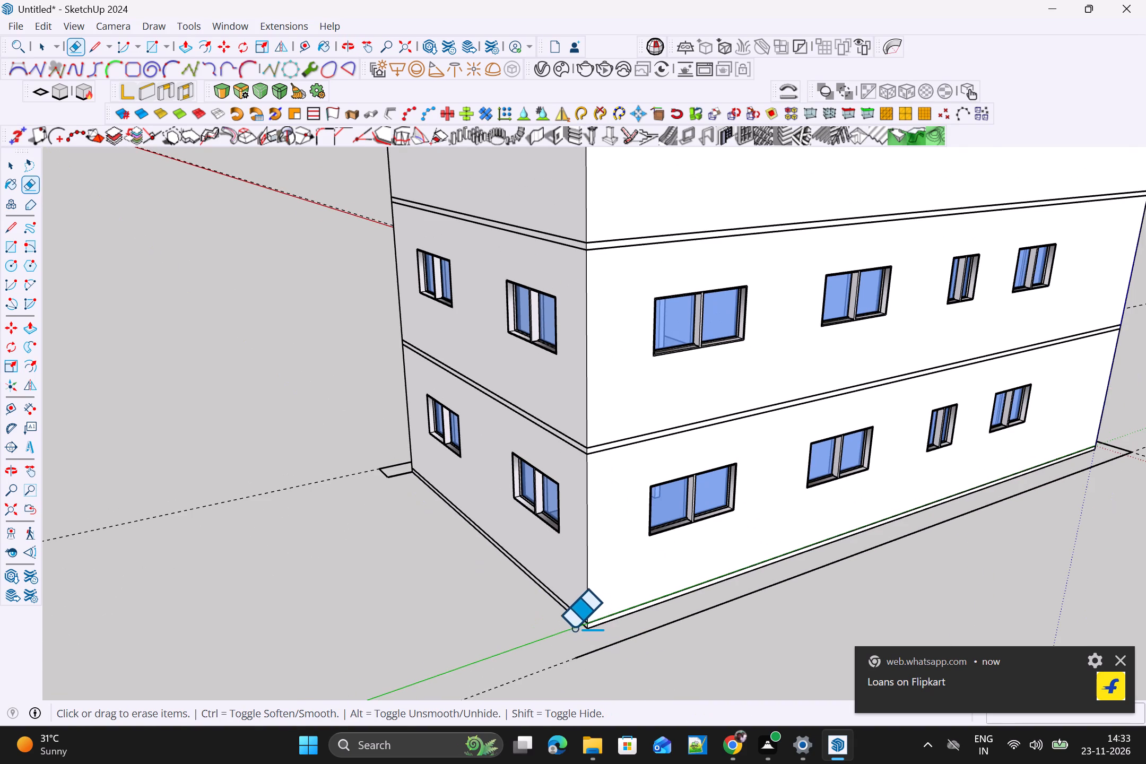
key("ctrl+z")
Erase only the short edge dividing the ground strips at the rear corner beside the four-window side wall.
scroll(594, 641, "up", 5)
left_click_drag(617, 624, 592, 640)
scroll(591, 646, "down", 5)
scroll(334, 562, "down", 3)
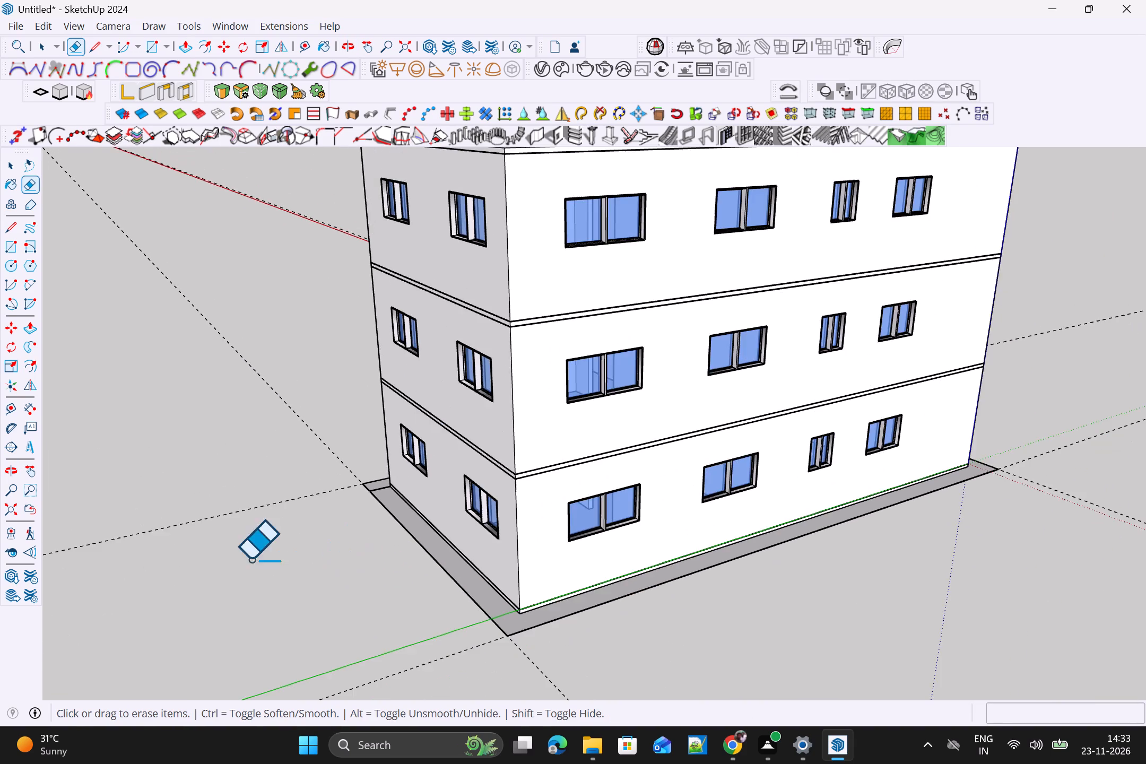
Erase the short edge dividing the ground strips at the rear corner beside the three-window side wall.
middle_click_drag(246, 573, 569, 628)
middle_click_drag(607, 633, 619, 634)
scroll(629, 631, "up", 4)
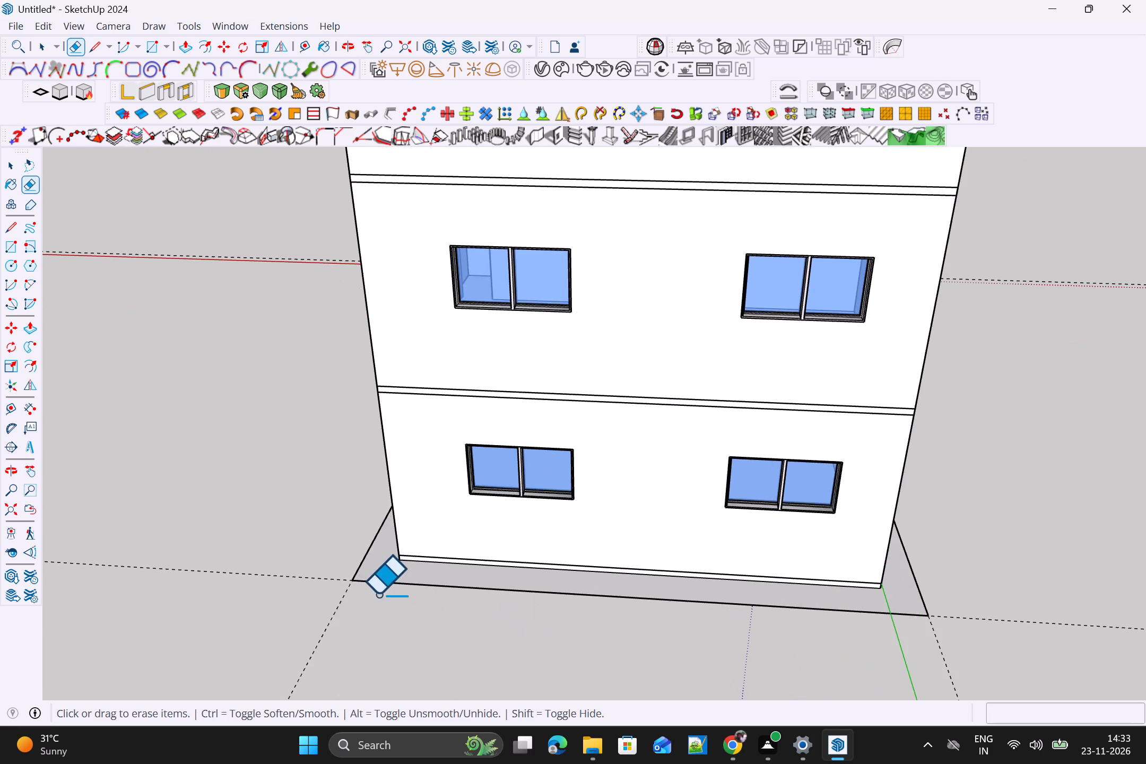
scroll(378, 589, "up", 4)
scroll(406, 549, "up", 4)
left_click_drag(423, 571, 393, 569)
scroll(383, 576, "down", 6)
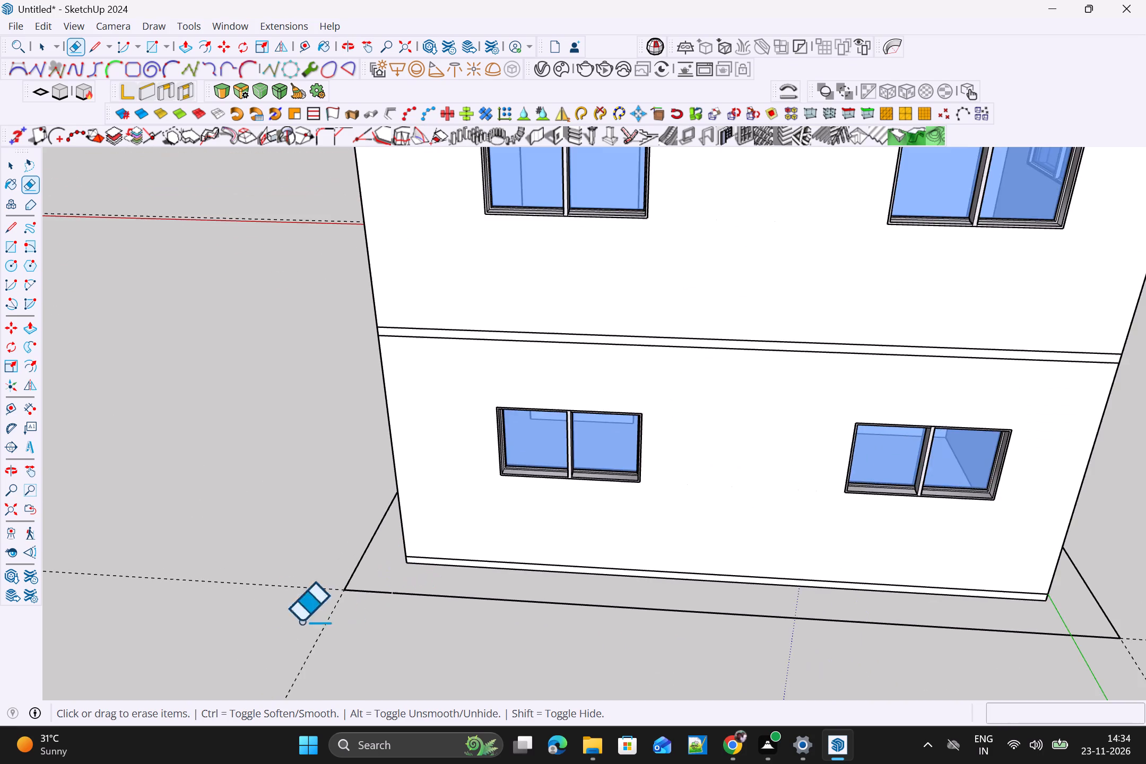
Draw a line about 7/16" long across the gap in the border's outer rear edge to close the ground face.
scroll(293, 606, "up", 11)
scroll(539, 589, "up", 16)
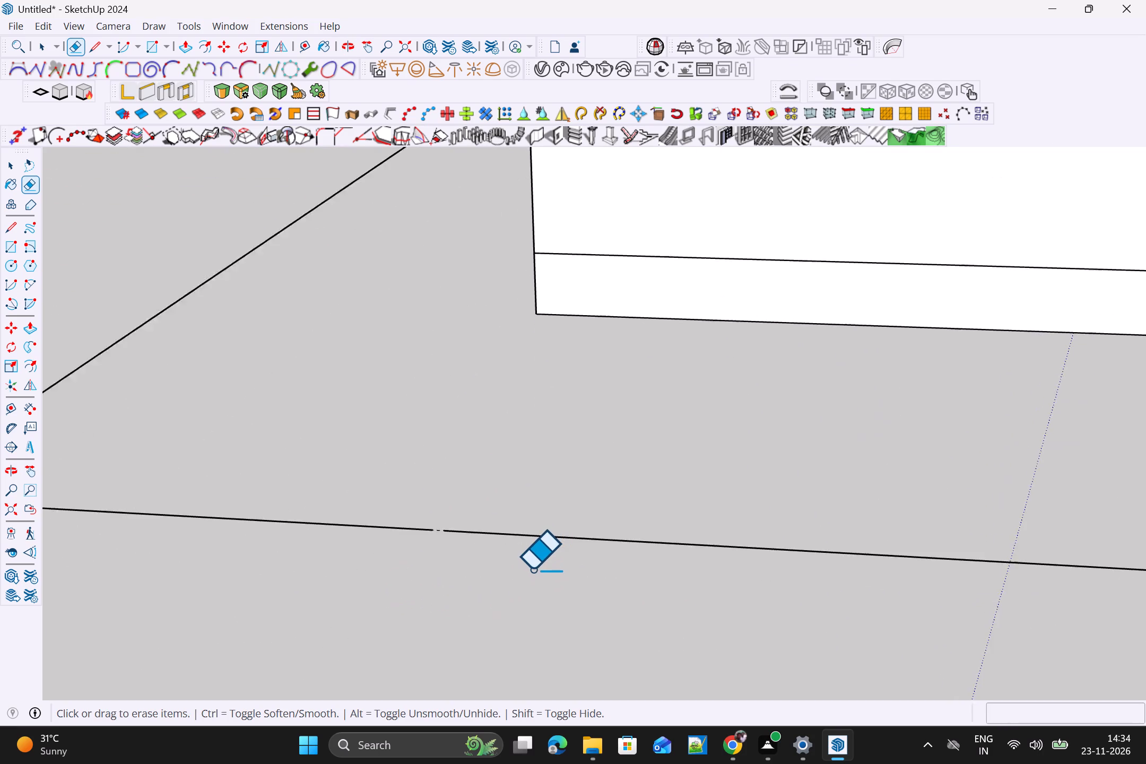
scroll(532, 569, "up", 6)
key("l")
scroll(381, 538, "up", 4)
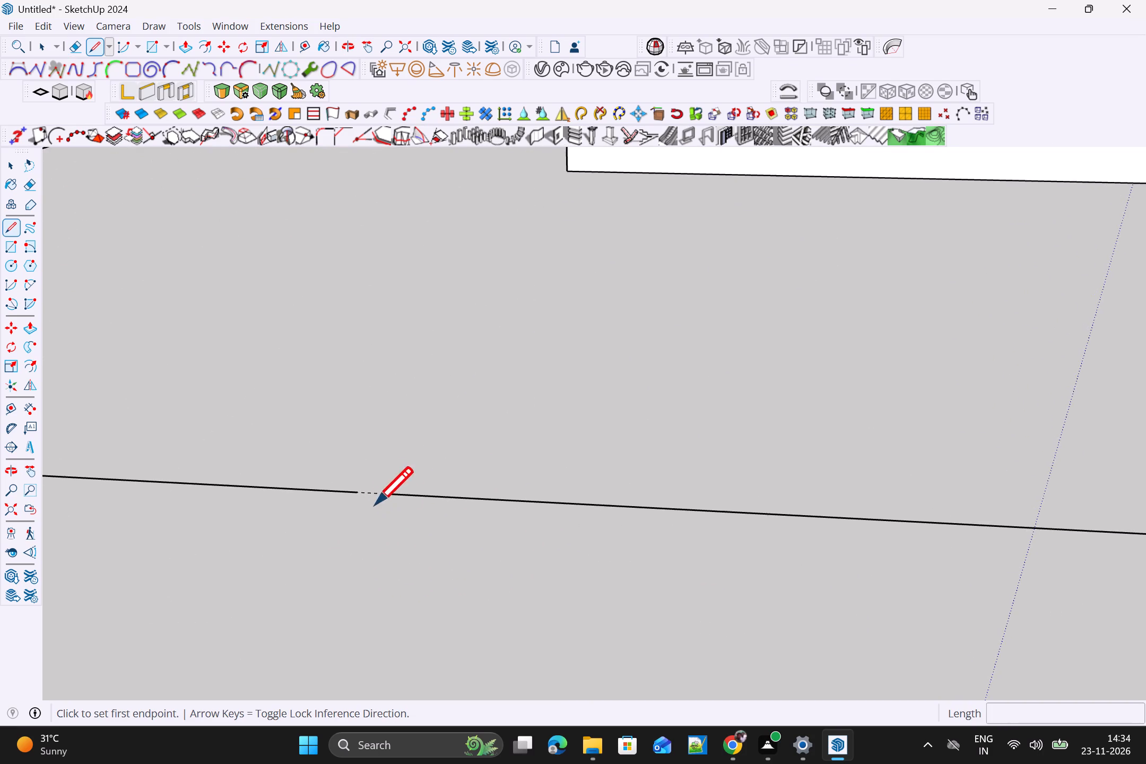
scroll(375, 505, "up", 5)
left_click(385, 485)
left_click(345, 483)
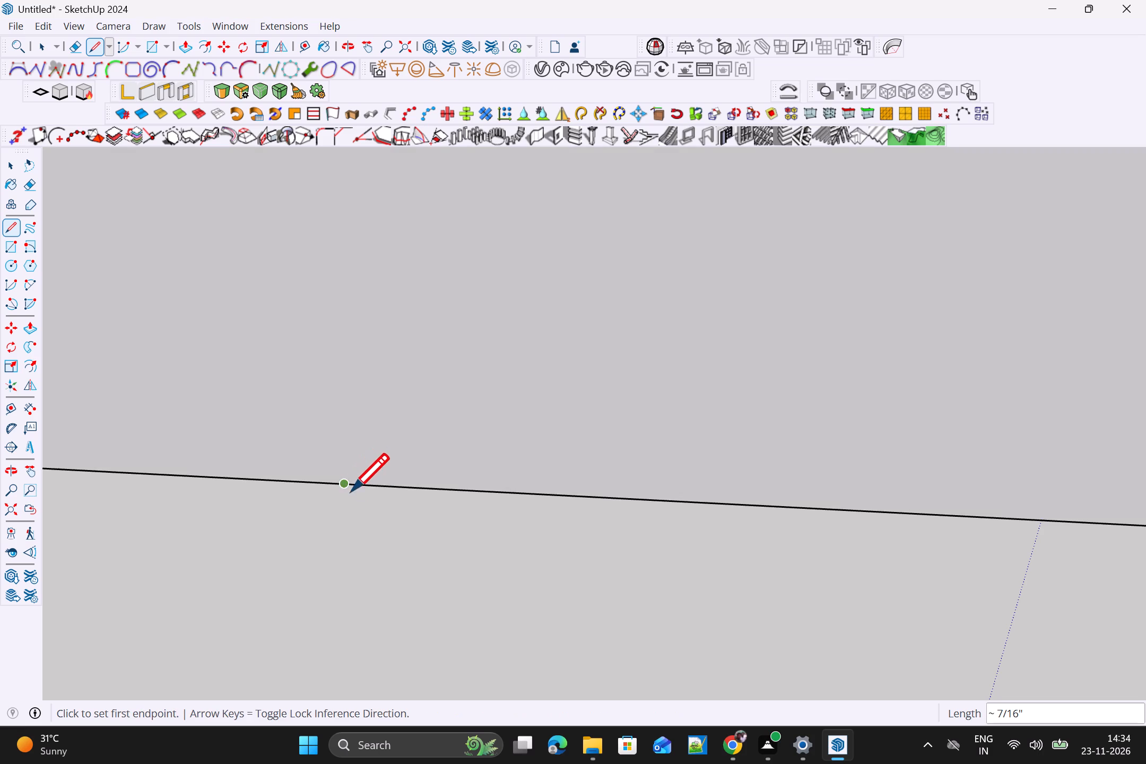
scroll(372, 506, "down", 20)
scroll(372, 506, "down", 6)
key("space")
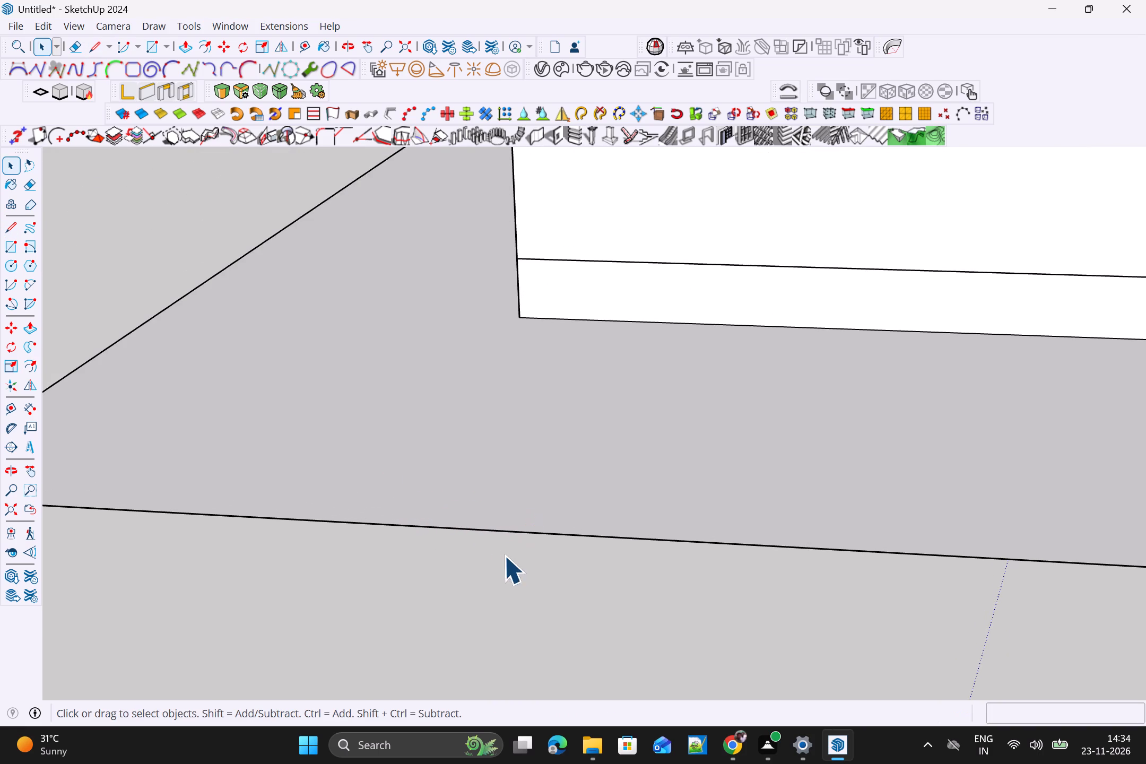
Offset the outer edge of the ground border inward by about 11 1/4" to form an outer strip around the house.
scroll(505, 558, "down", 20)
scroll(505, 558, "down", 6)
middle_click_drag(245, 567, 693, 578)
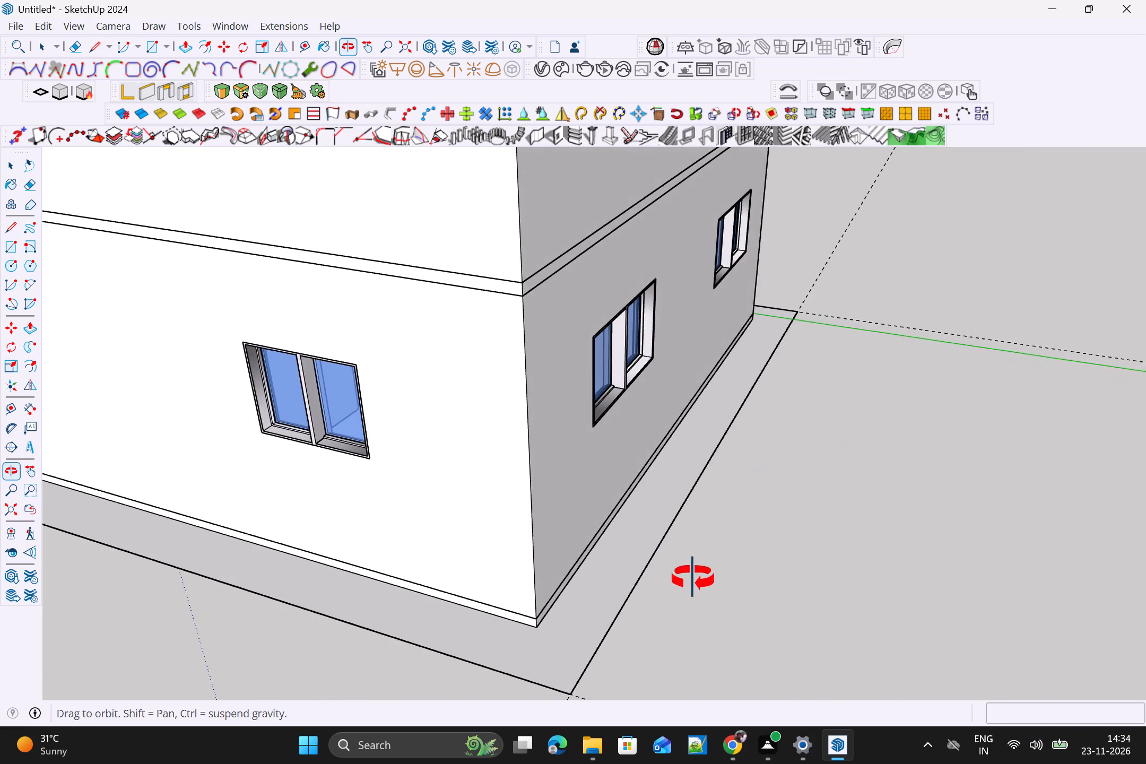
middle_click_drag(693, 578, 681, 612)
middle_click_drag(669, 643, 554, 667)
middle_click_drag(552, 667, 461, 662)
middle_click_drag(438, 656, 430, 653)
middle_click_drag(426, 650, 411, 631)
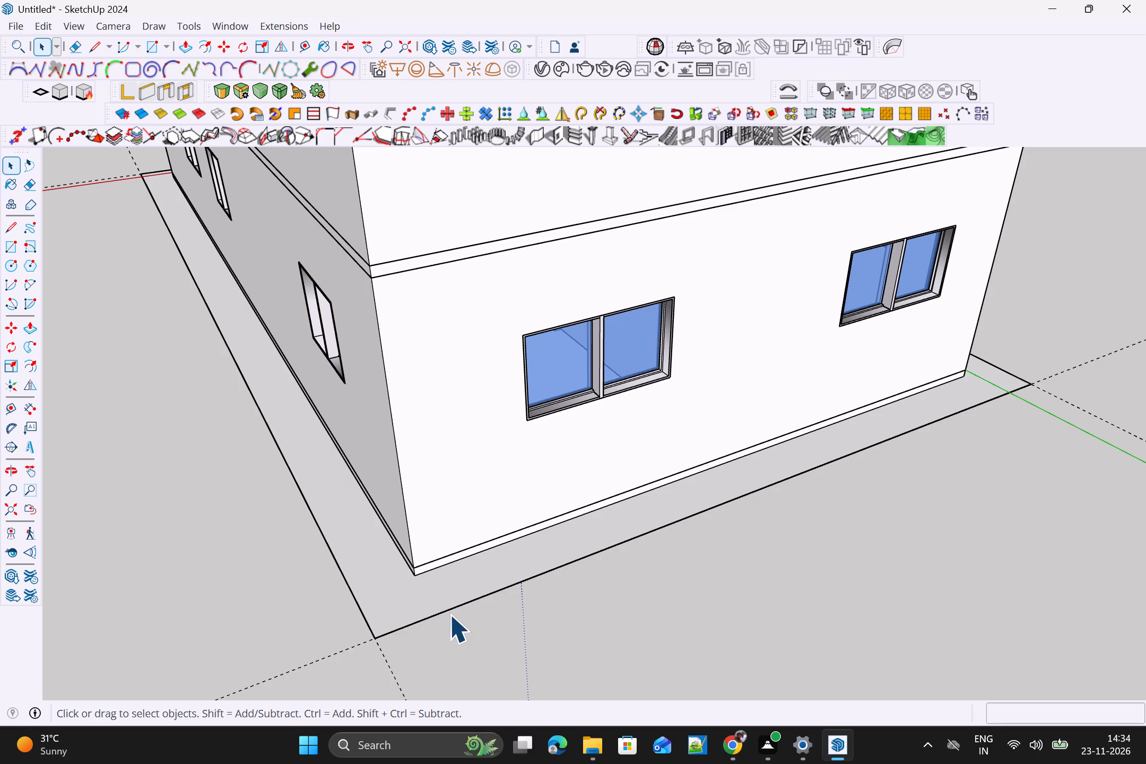
key("f")
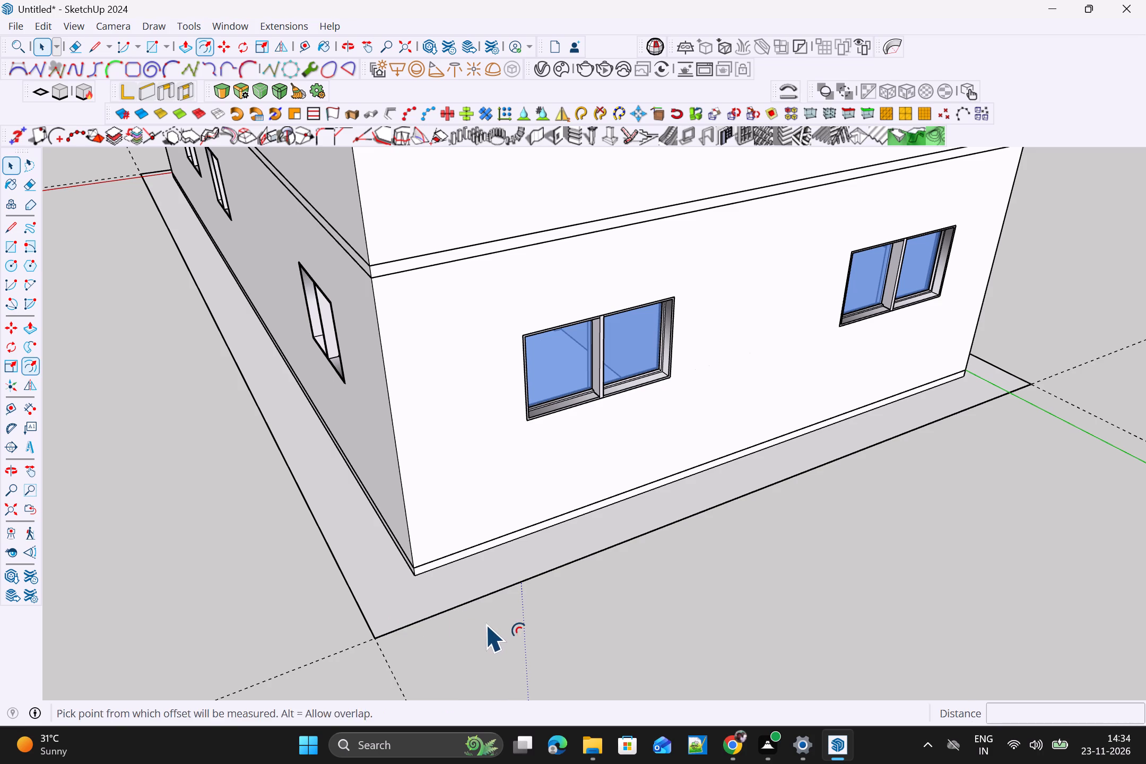
left_click(503, 584)
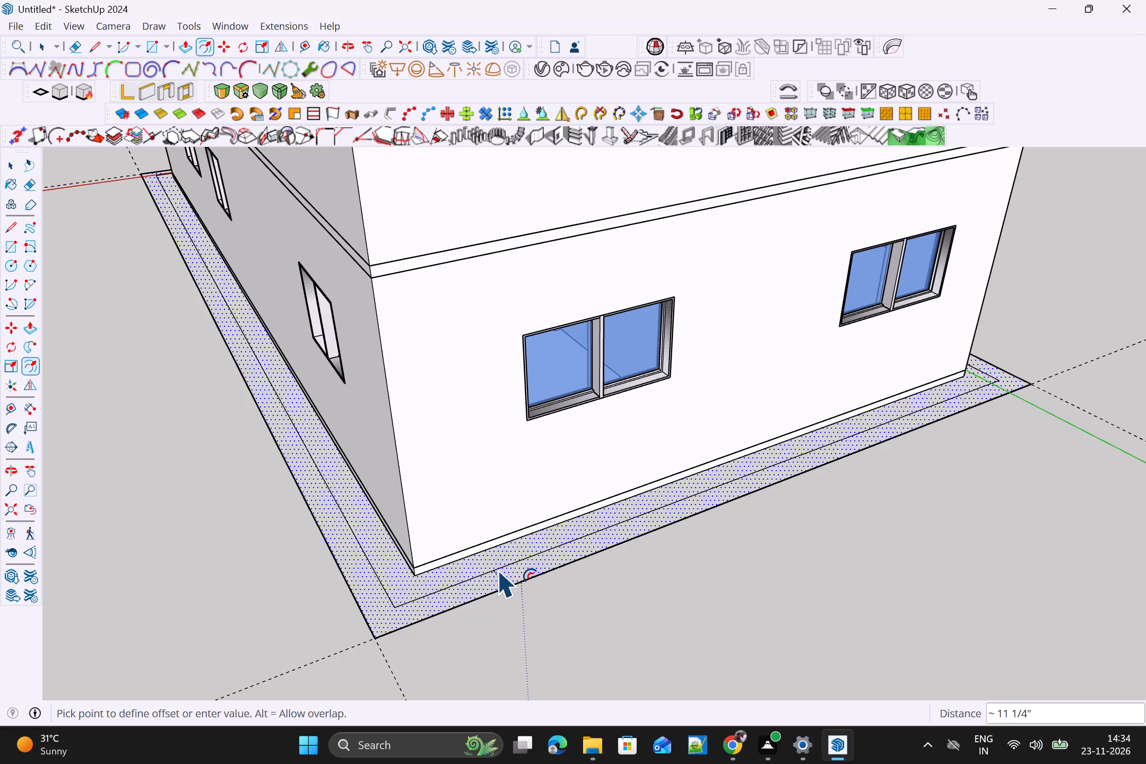
left_click(499, 569)
scroll(506, 581, "down", 3)
left_click(483, 590)
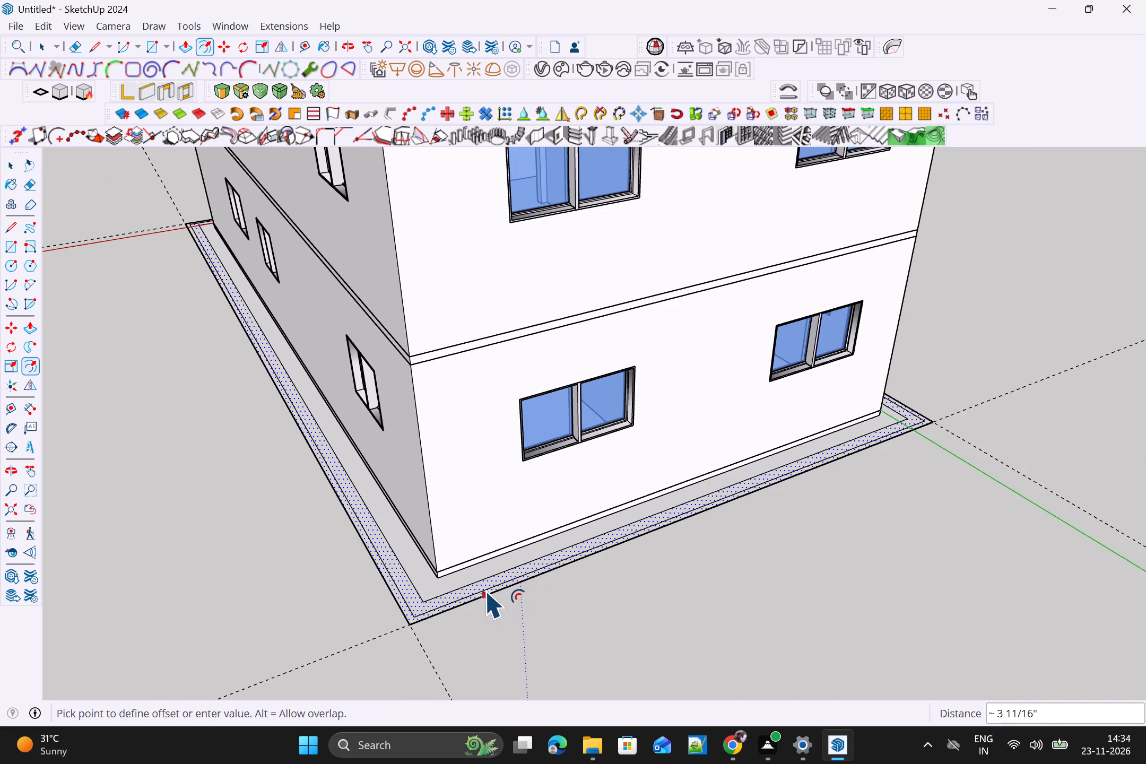
key("Escape")
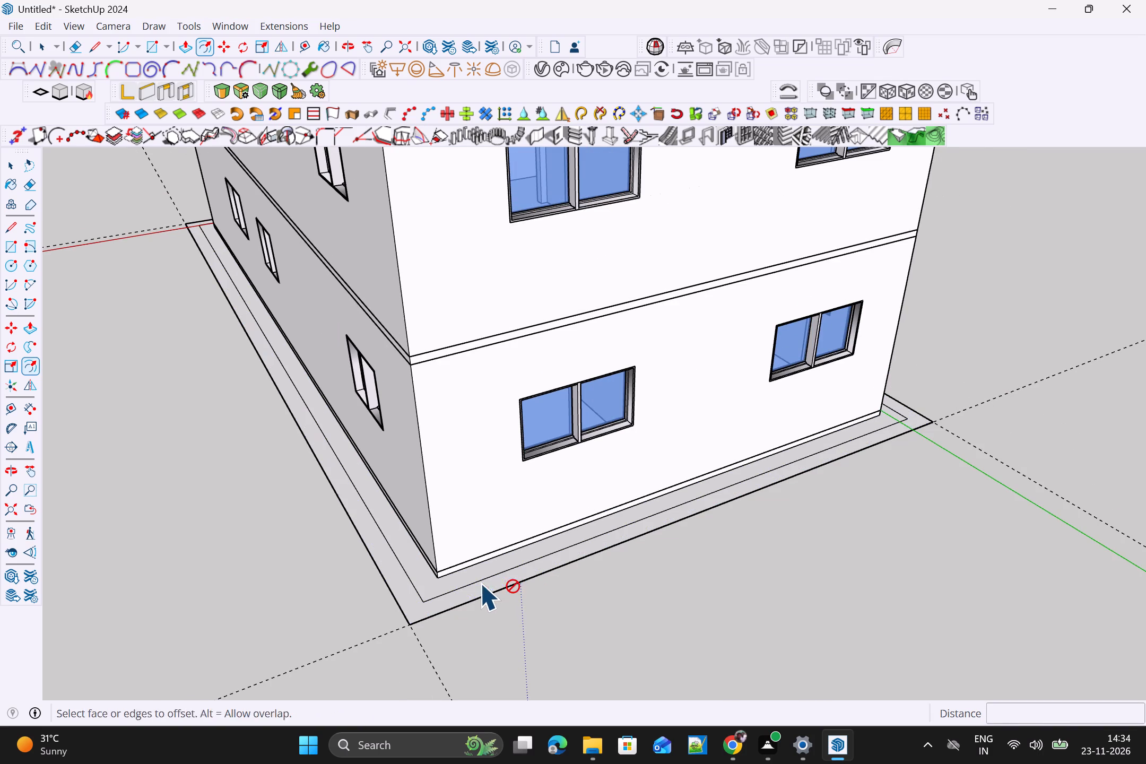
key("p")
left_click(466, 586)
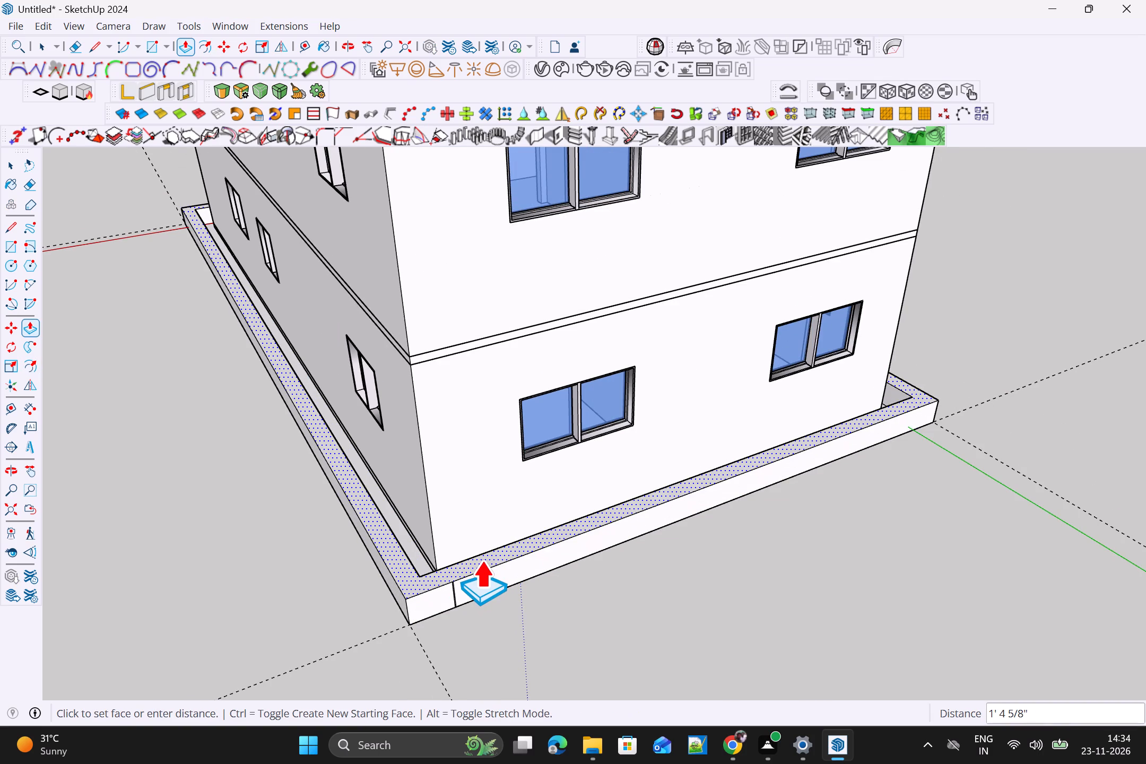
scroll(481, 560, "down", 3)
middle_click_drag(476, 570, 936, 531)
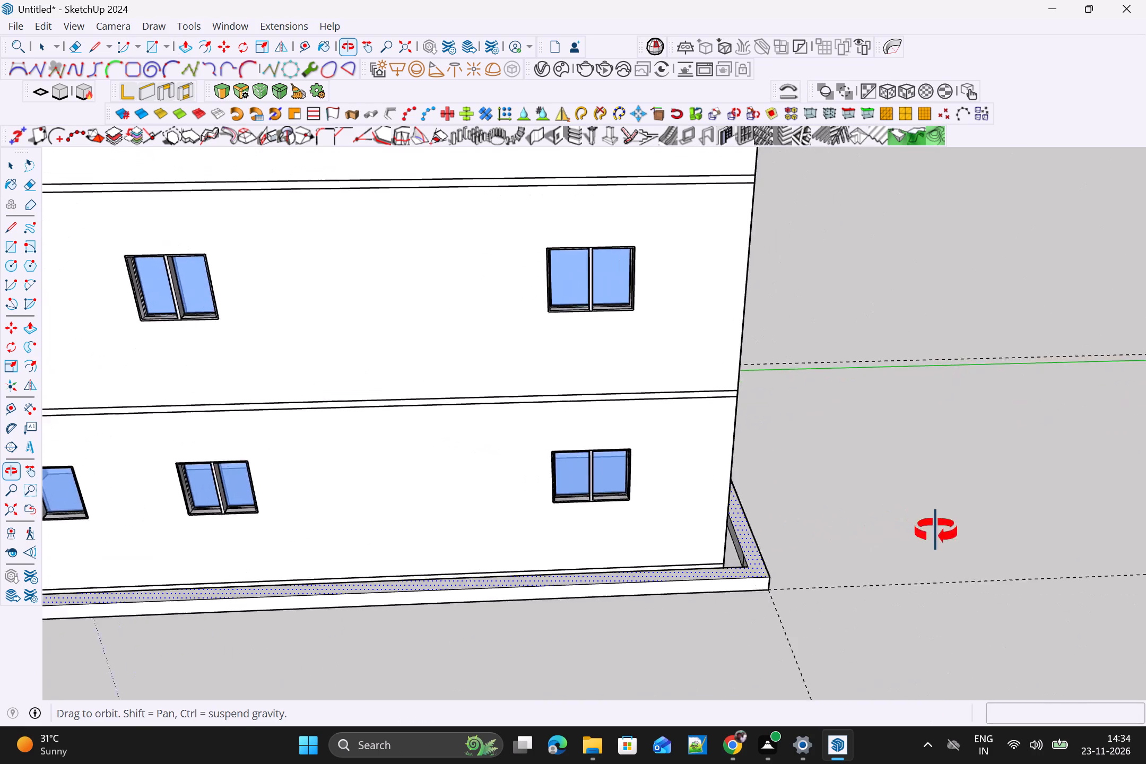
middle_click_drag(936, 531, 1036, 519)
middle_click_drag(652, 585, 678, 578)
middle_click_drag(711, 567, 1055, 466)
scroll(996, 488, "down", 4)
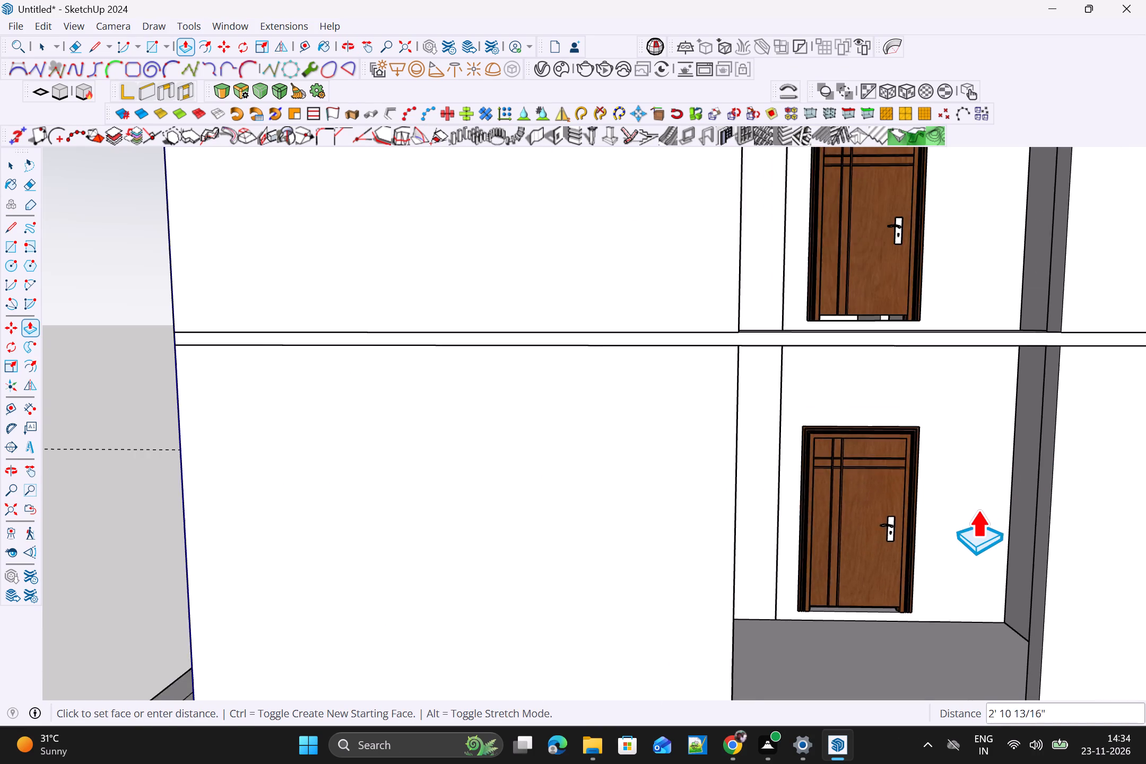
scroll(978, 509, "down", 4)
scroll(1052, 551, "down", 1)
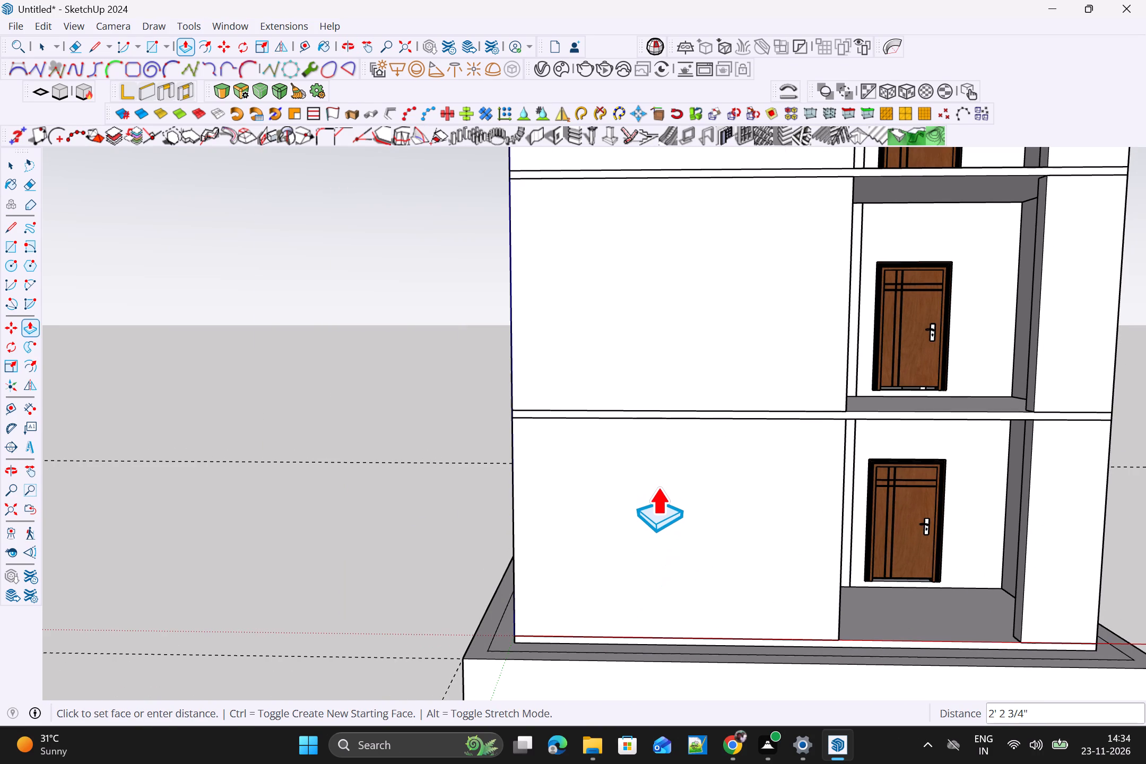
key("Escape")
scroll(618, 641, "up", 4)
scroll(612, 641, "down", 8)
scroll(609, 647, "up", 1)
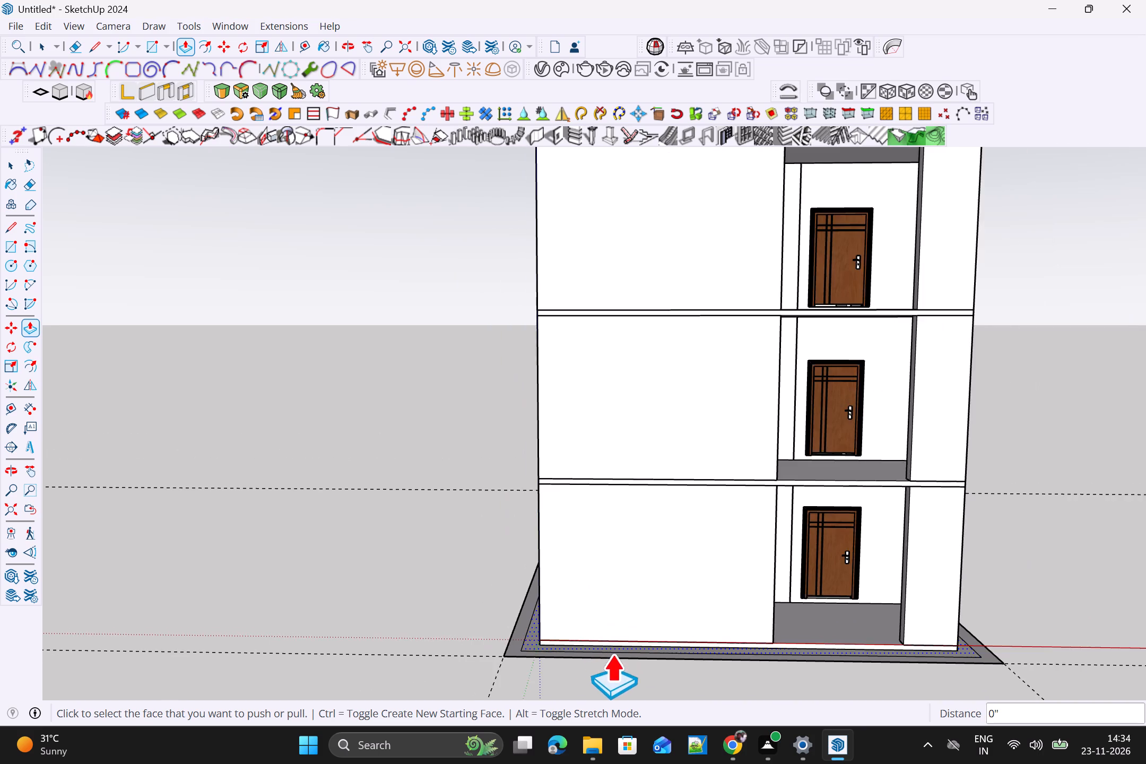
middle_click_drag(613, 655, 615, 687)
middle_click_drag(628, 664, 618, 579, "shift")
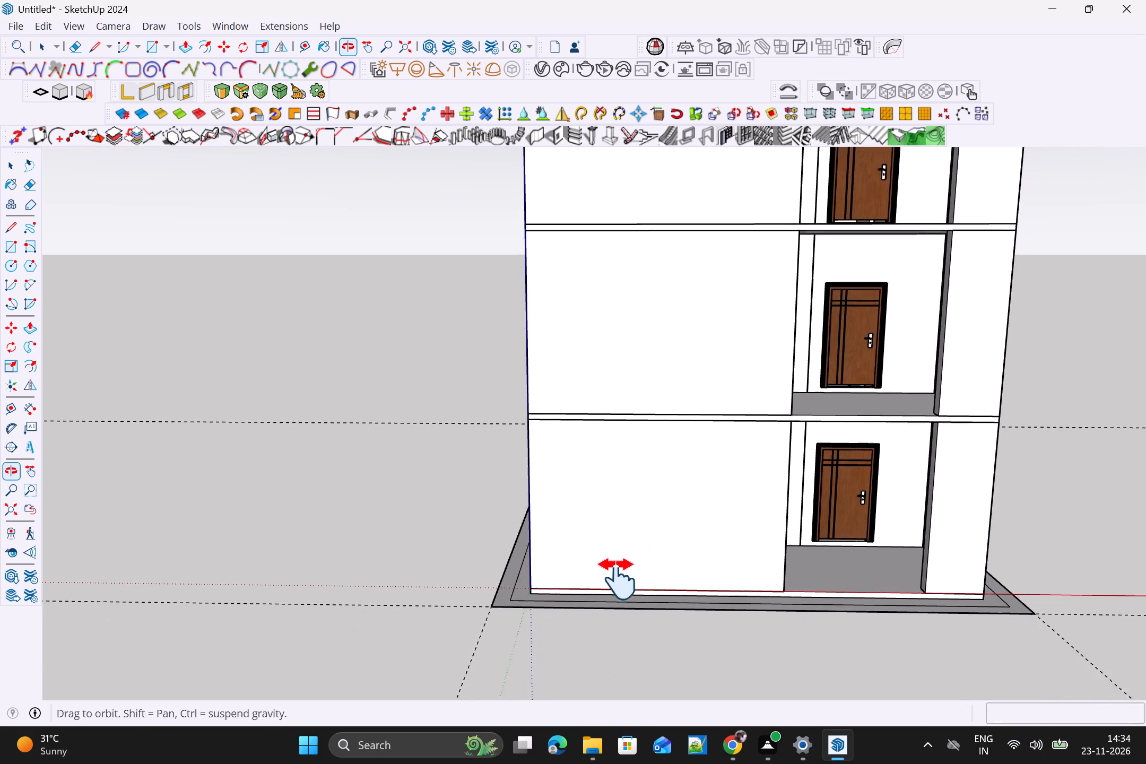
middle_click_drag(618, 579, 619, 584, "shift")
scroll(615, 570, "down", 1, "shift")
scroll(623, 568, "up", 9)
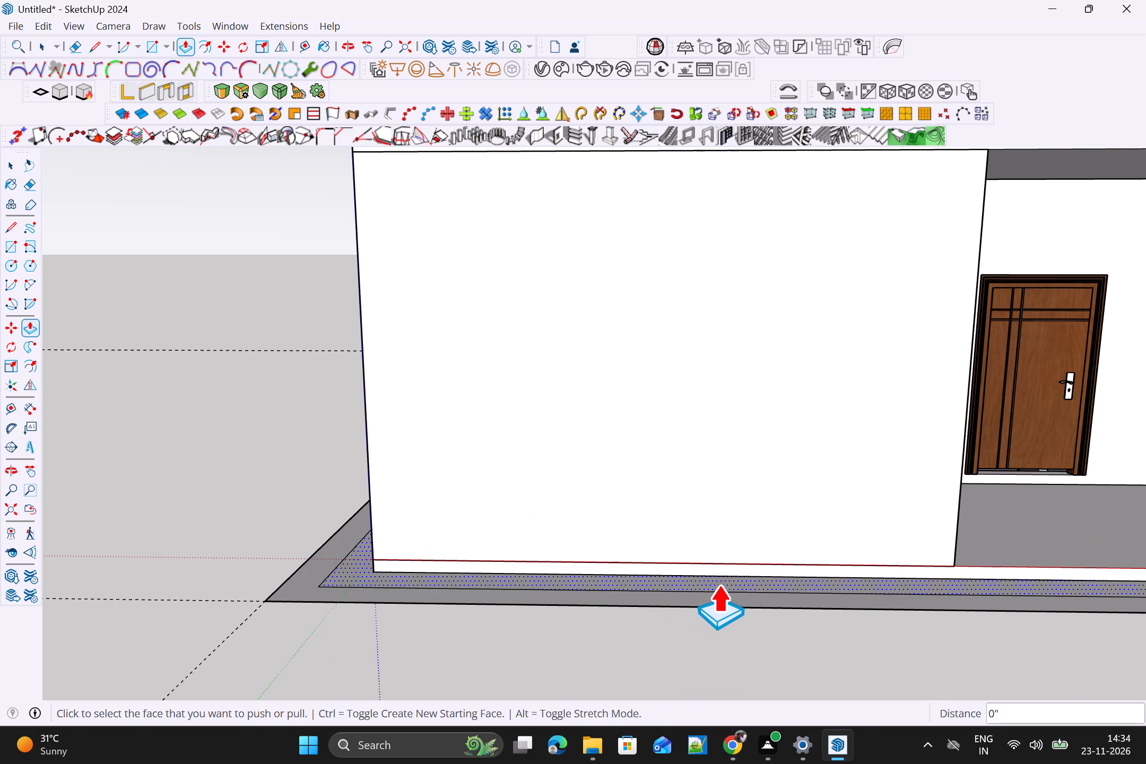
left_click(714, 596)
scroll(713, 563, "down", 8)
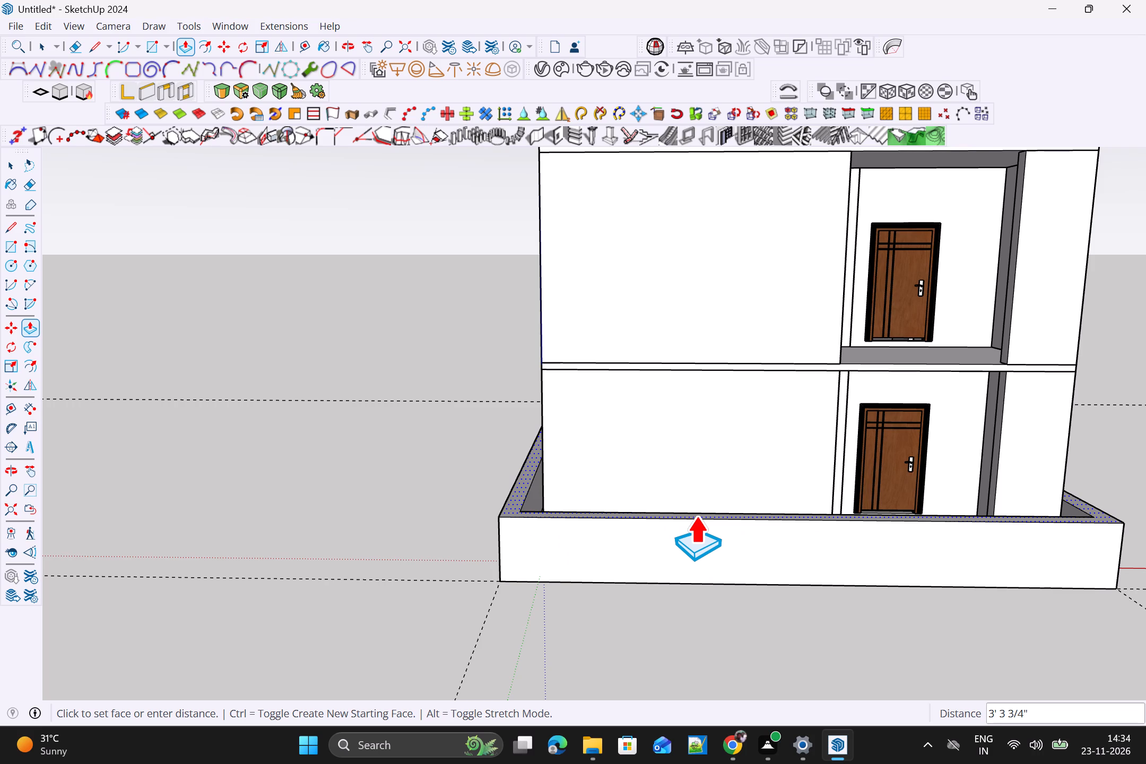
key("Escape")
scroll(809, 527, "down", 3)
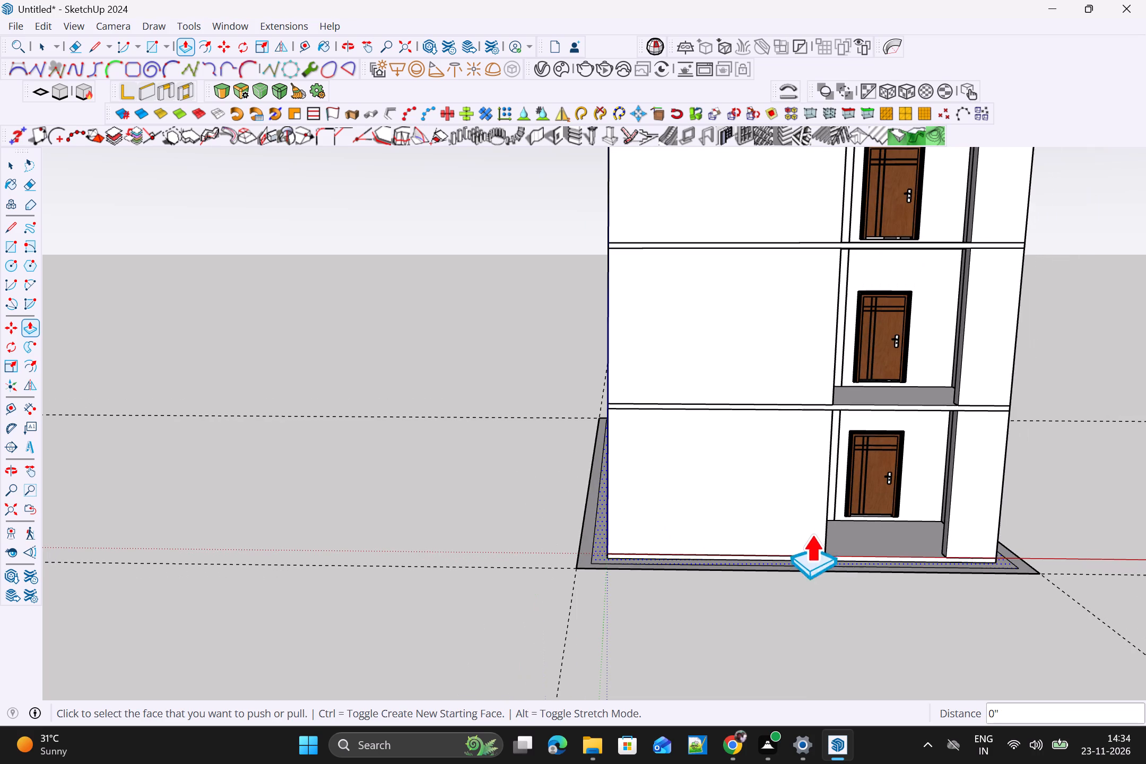
Draw two lines, each about 11 1/4" long, across the front outer strip in line with both sides of the entrance recess.
key("space")
key("l")
middle_click_drag(999, 587, 997, 600)
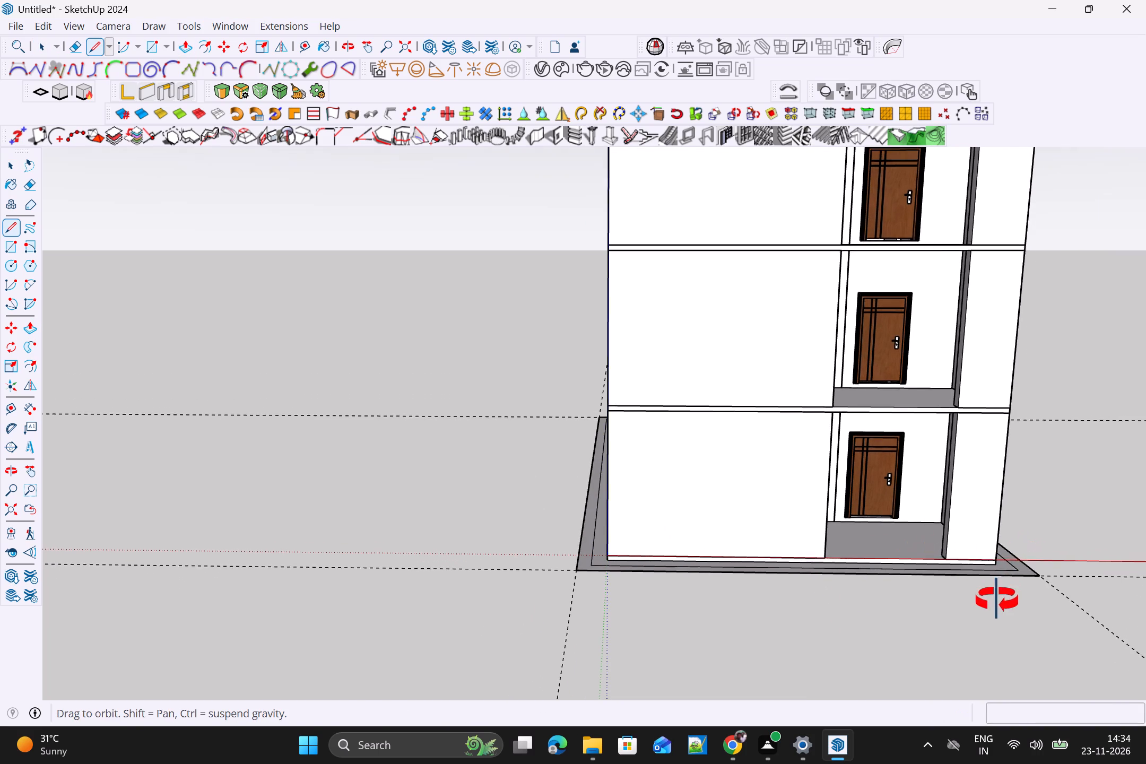
middle_click_drag(997, 600, 994, 661)
scroll(974, 647, "up", 2)
middle_click_drag(926, 652, 852, 542, "shift")
scroll(900, 602, "up", 1, "shift")
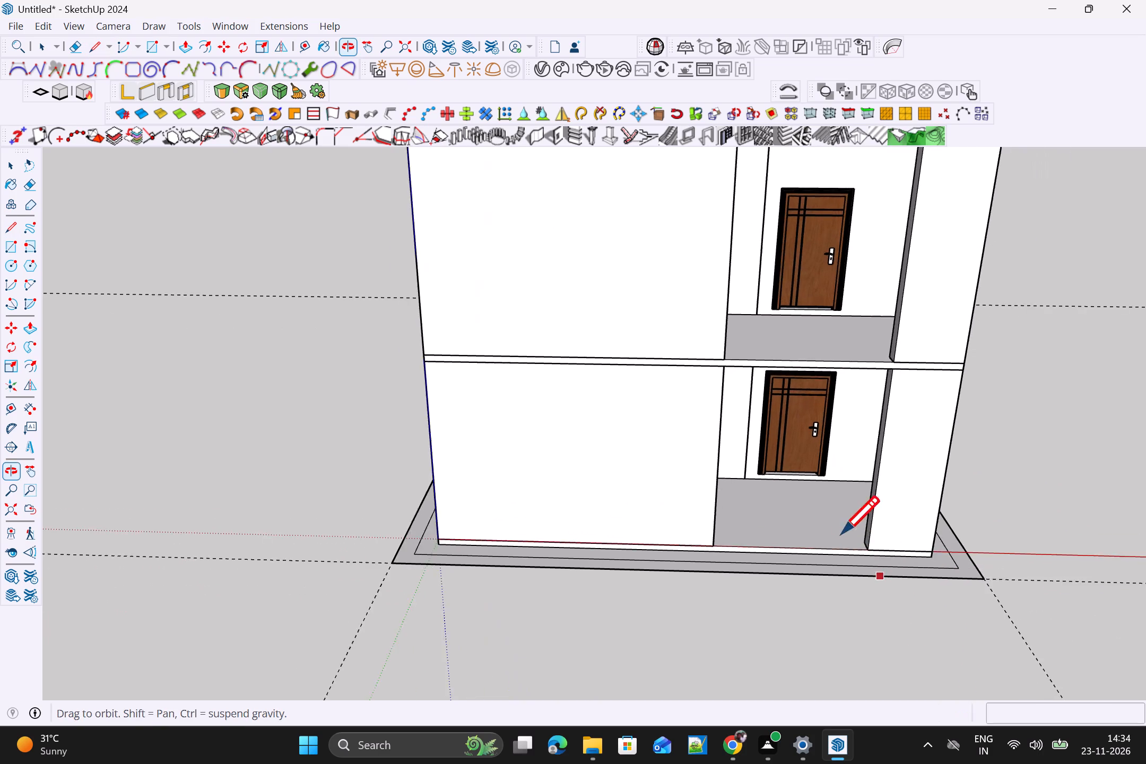
scroll(815, 520, "down", 1, "shift")
scroll(869, 536, "up", 9)
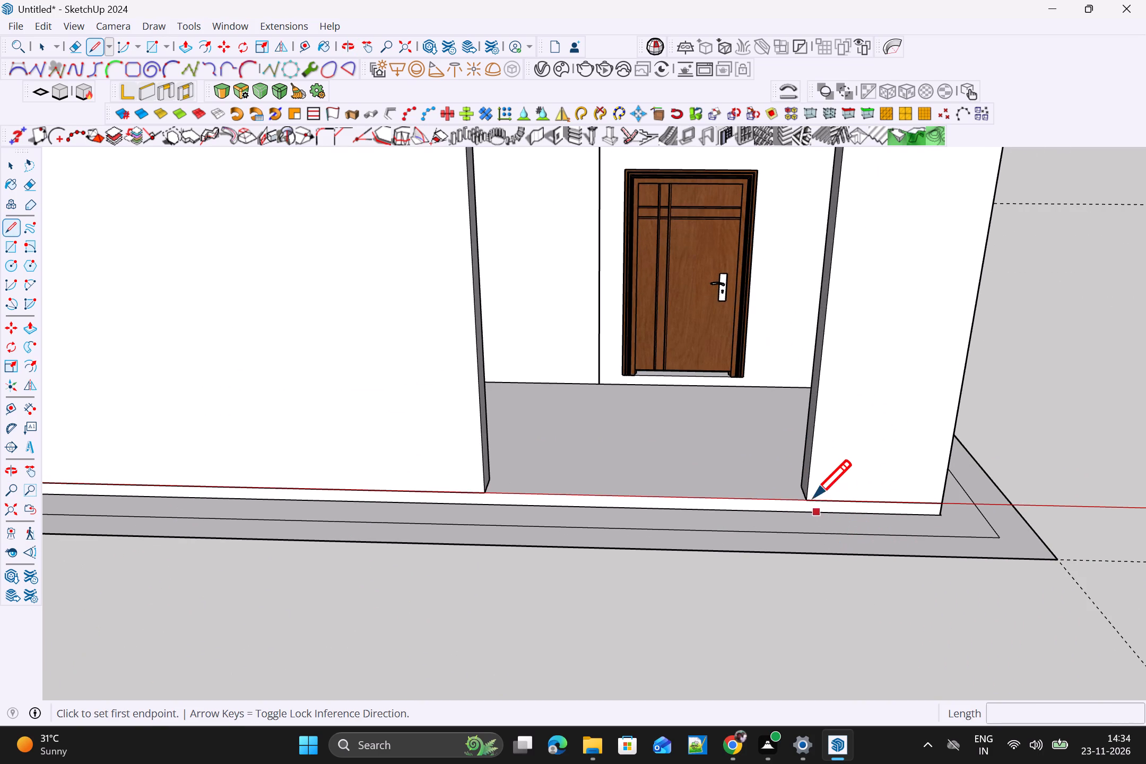
left_click(820, 538)
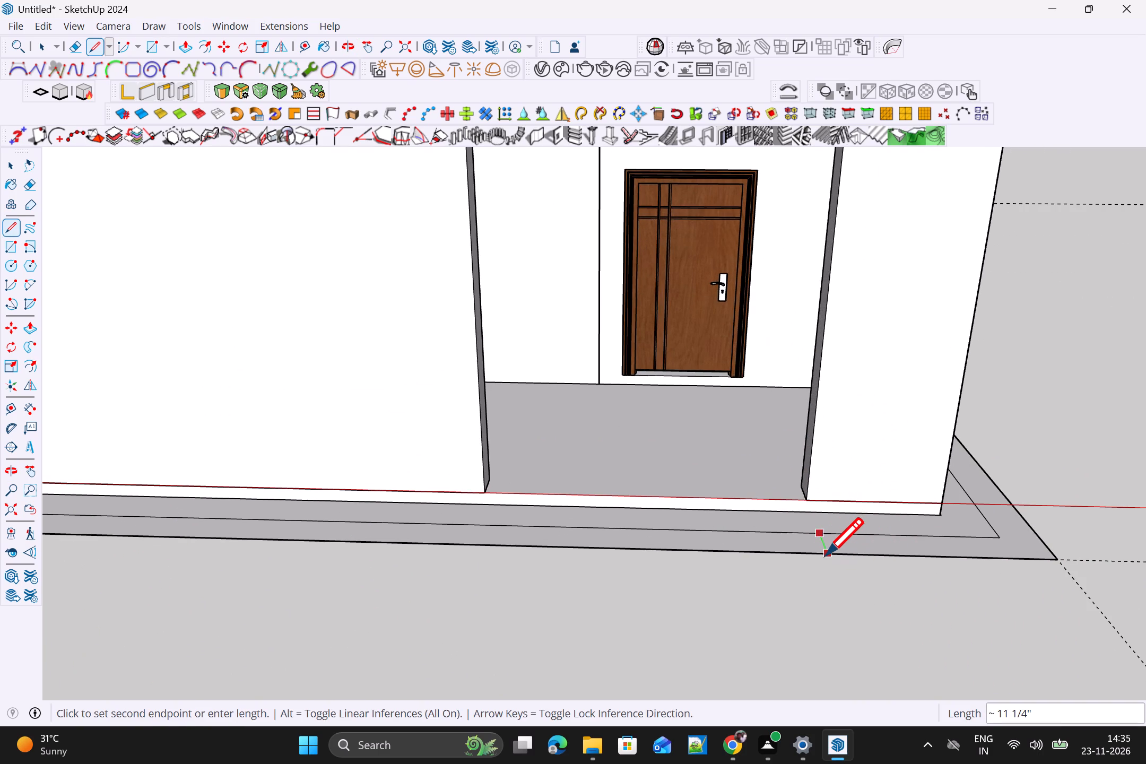
left_click(827, 556)
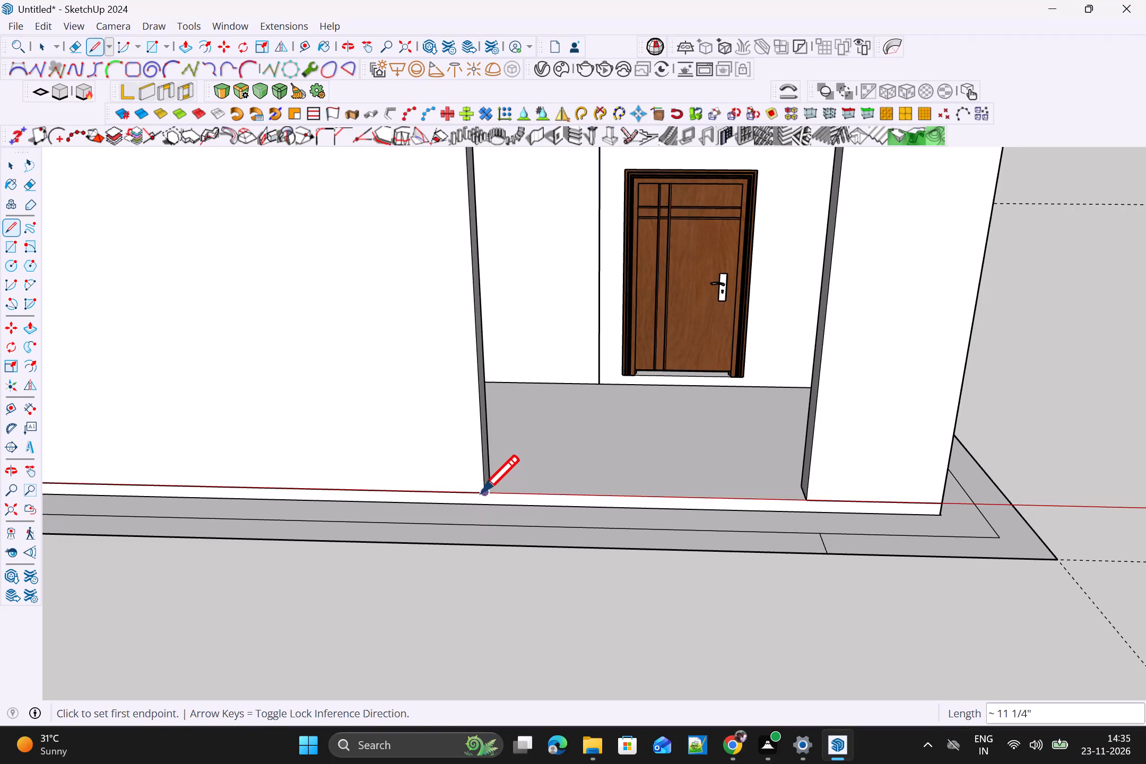
left_click(475, 525)
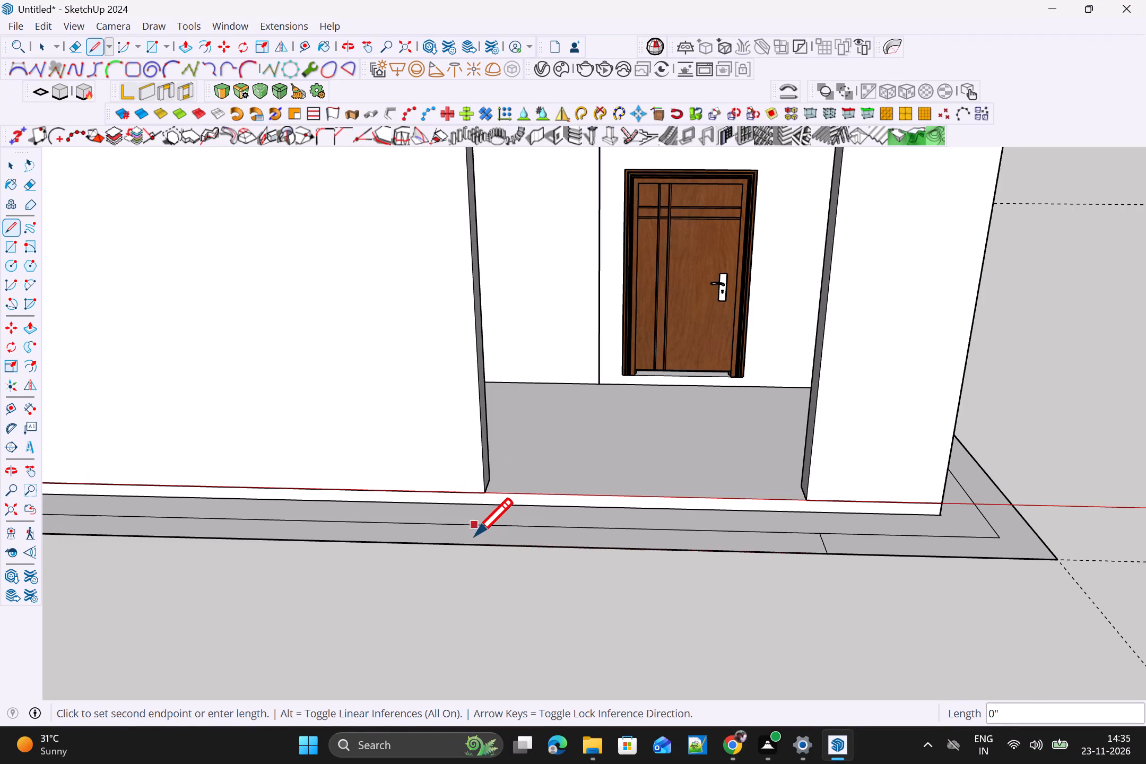
left_click(471, 545)
key("space")
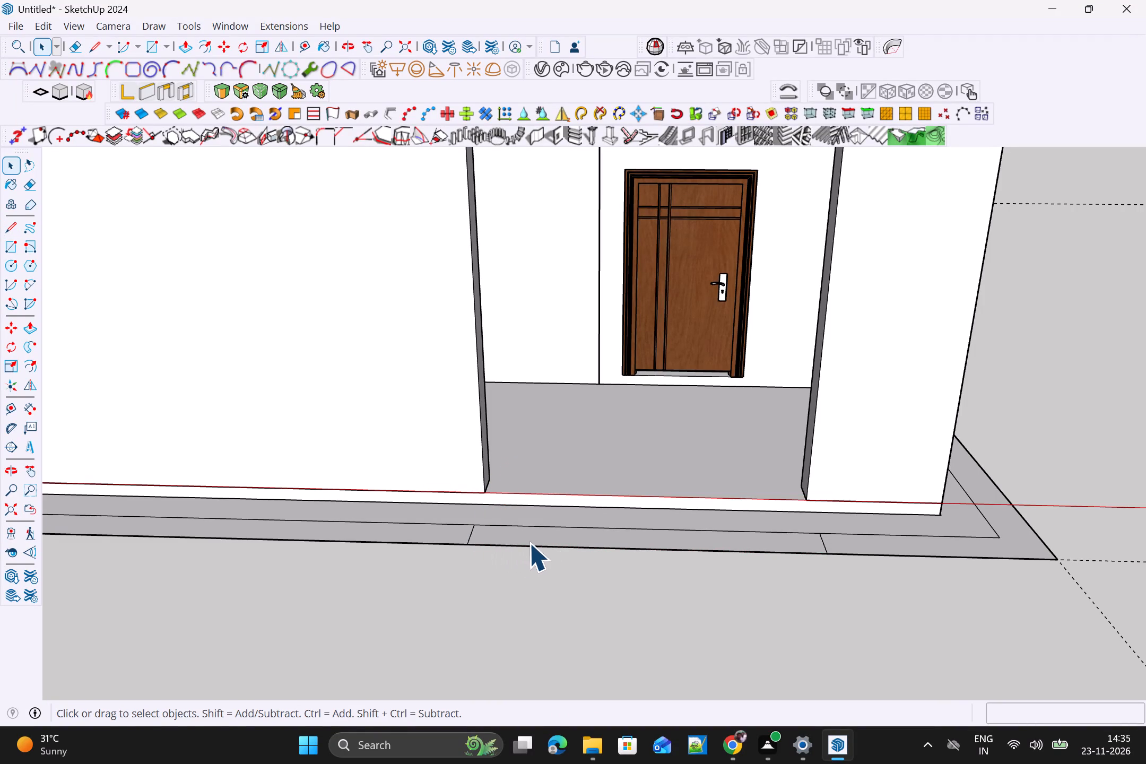
Erase the strip's inner and outer edges between the two cross lines to open a gap at the entrance.
key("e")
left_click_drag(593, 514, 592, 543)
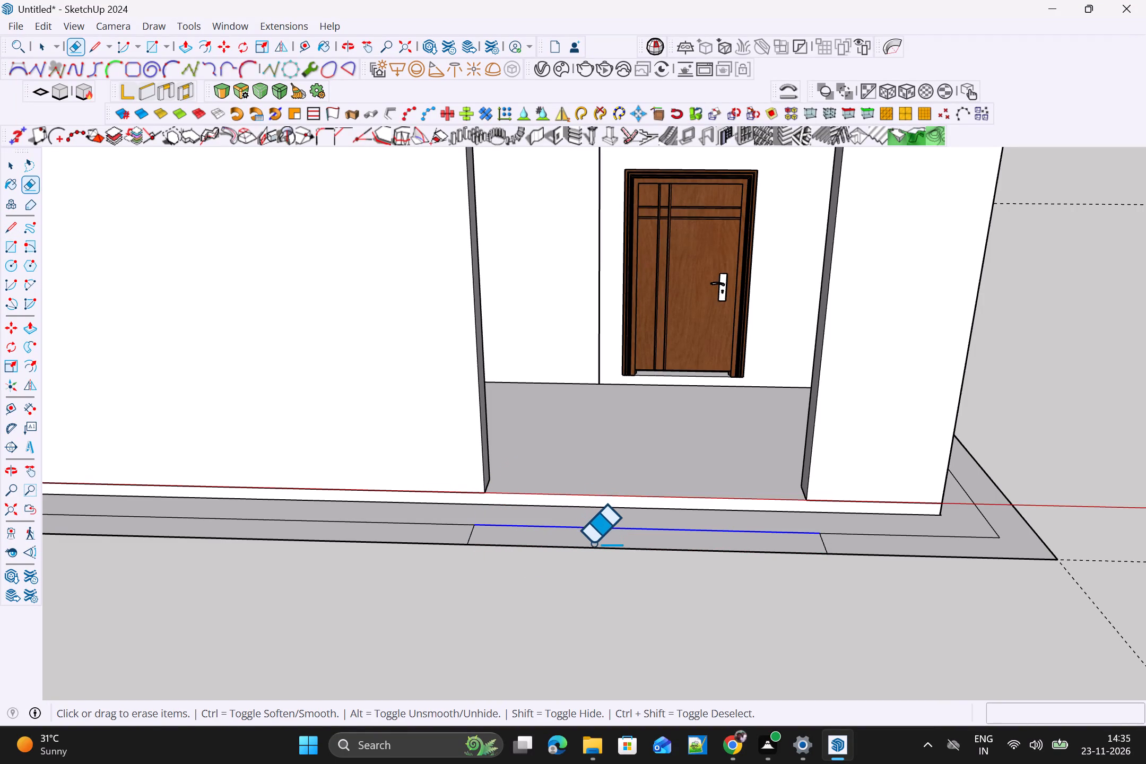
left_click_drag(592, 543, 595, 558)
Push/Pull the outer strip up 6' to raise the boundary wall around the house.
scroll(589, 557, "down", 2)
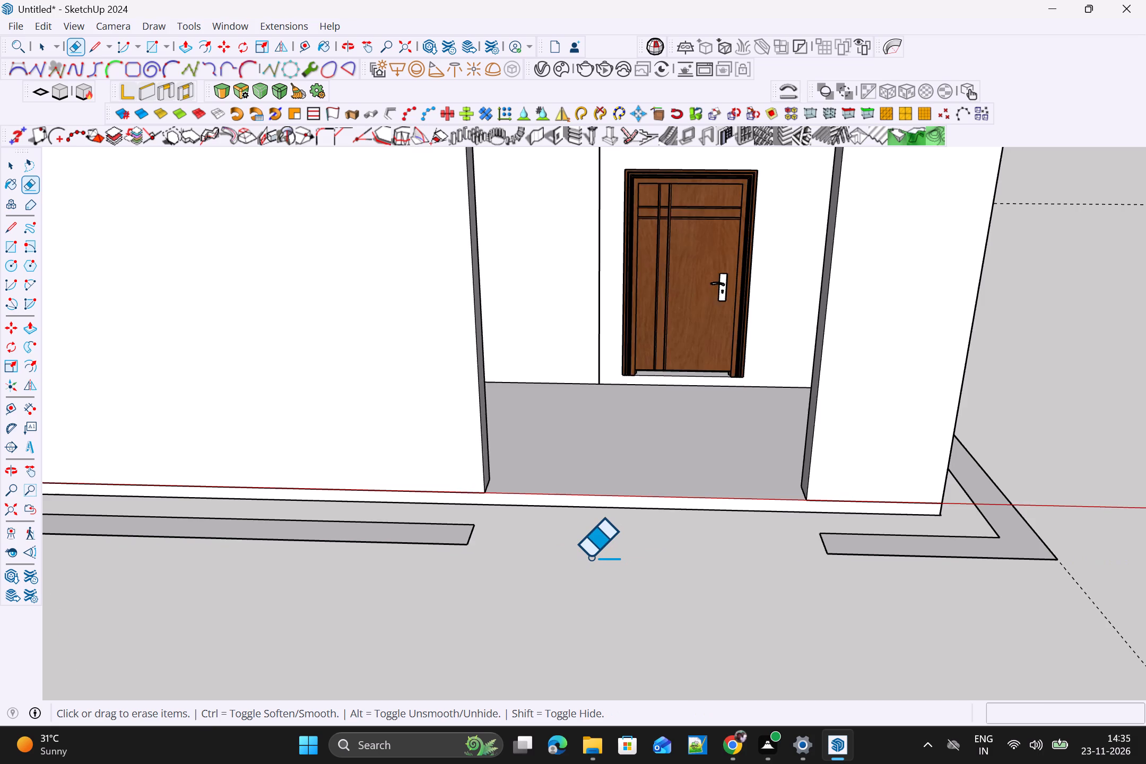
key("p")
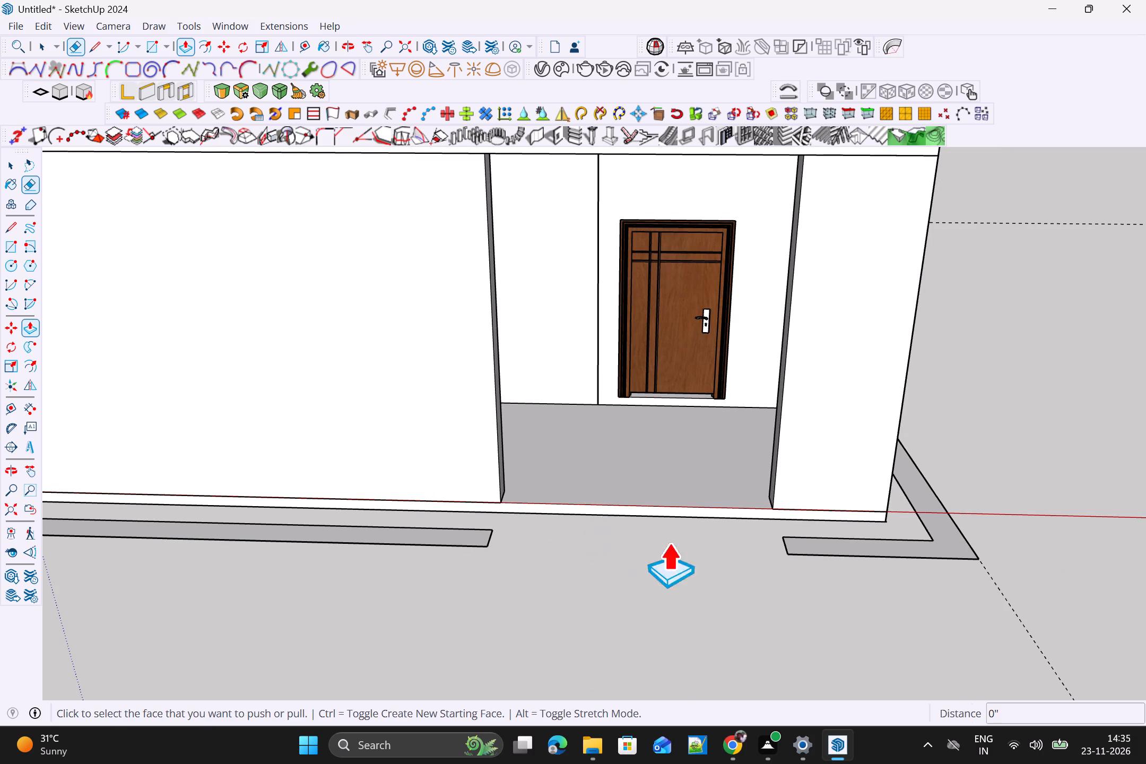
left_click(829, 539)
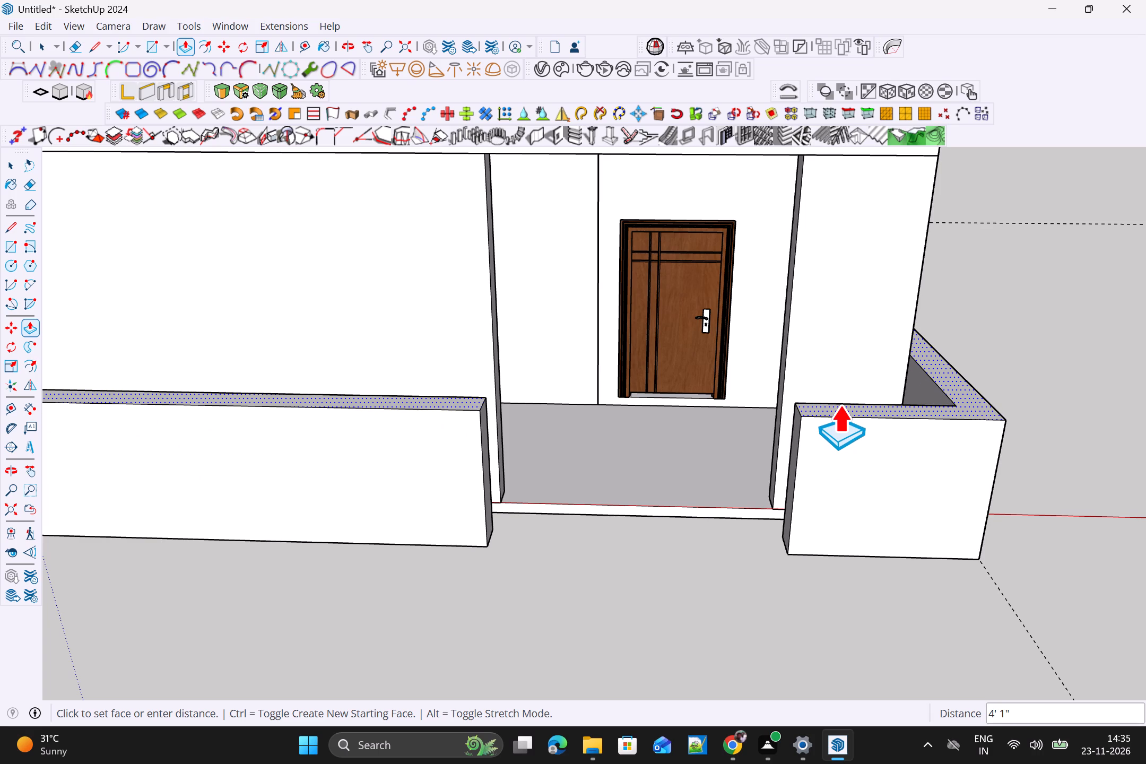
scroll(840, 404, "down", 3)
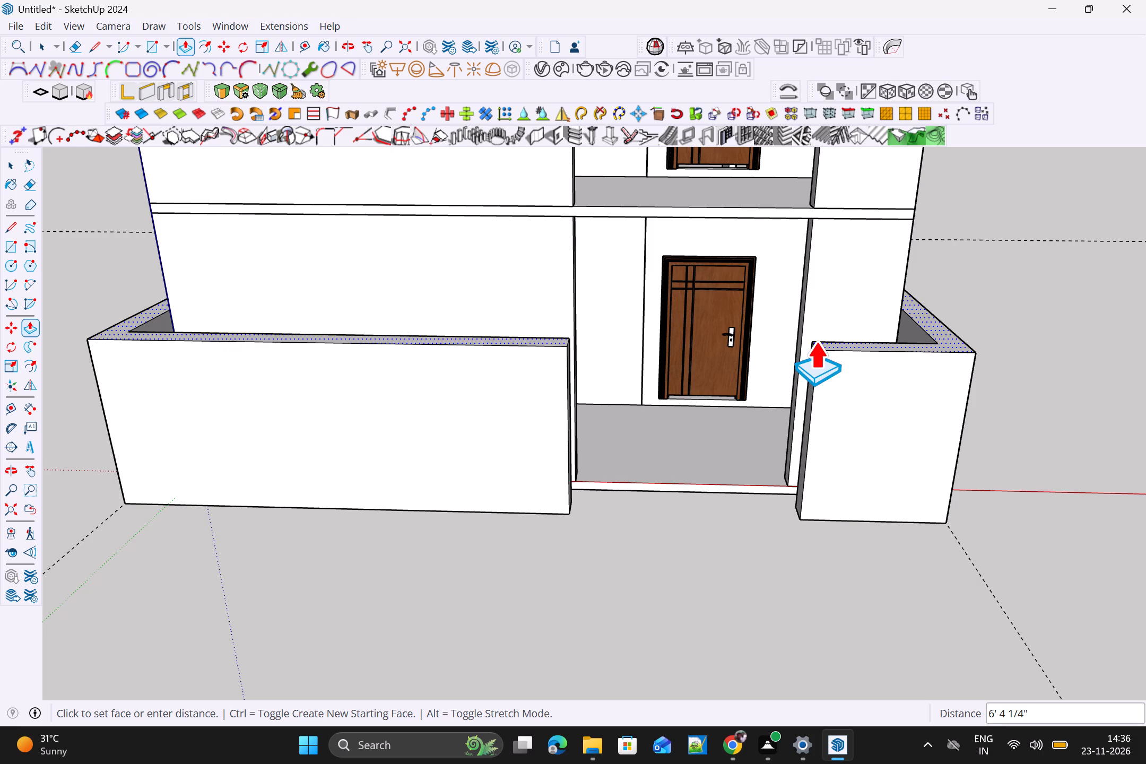
type("6'")
key("Return")
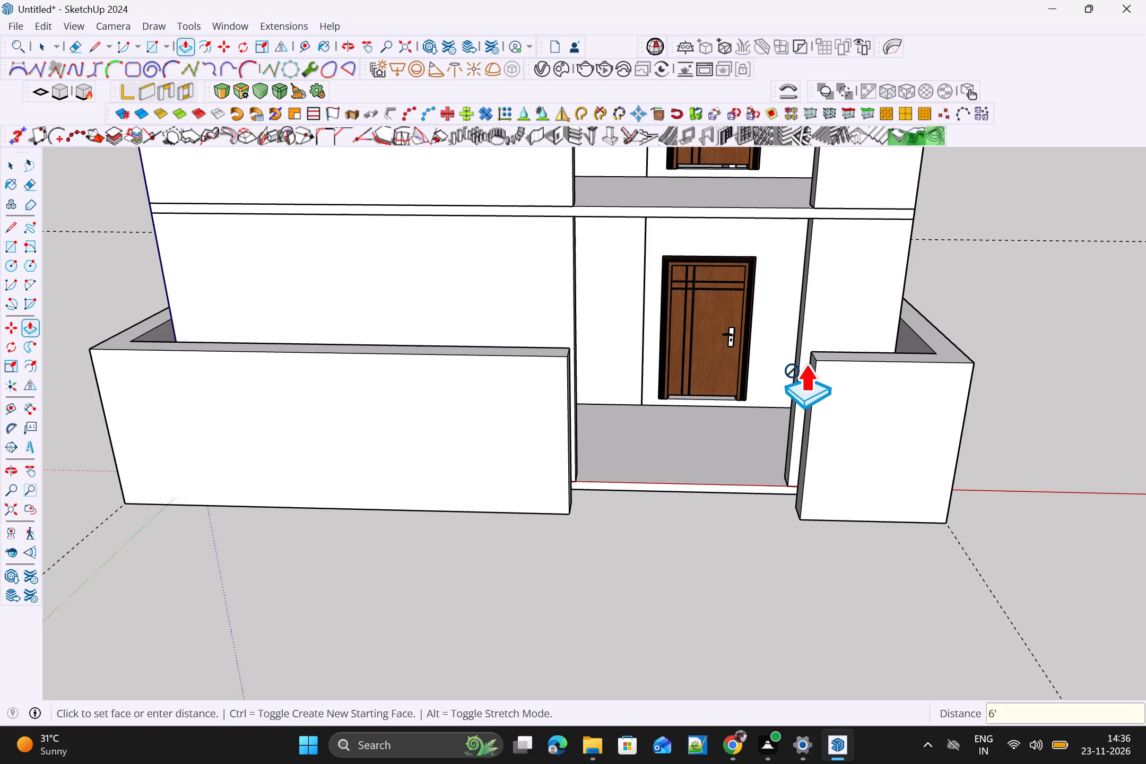
key("space")
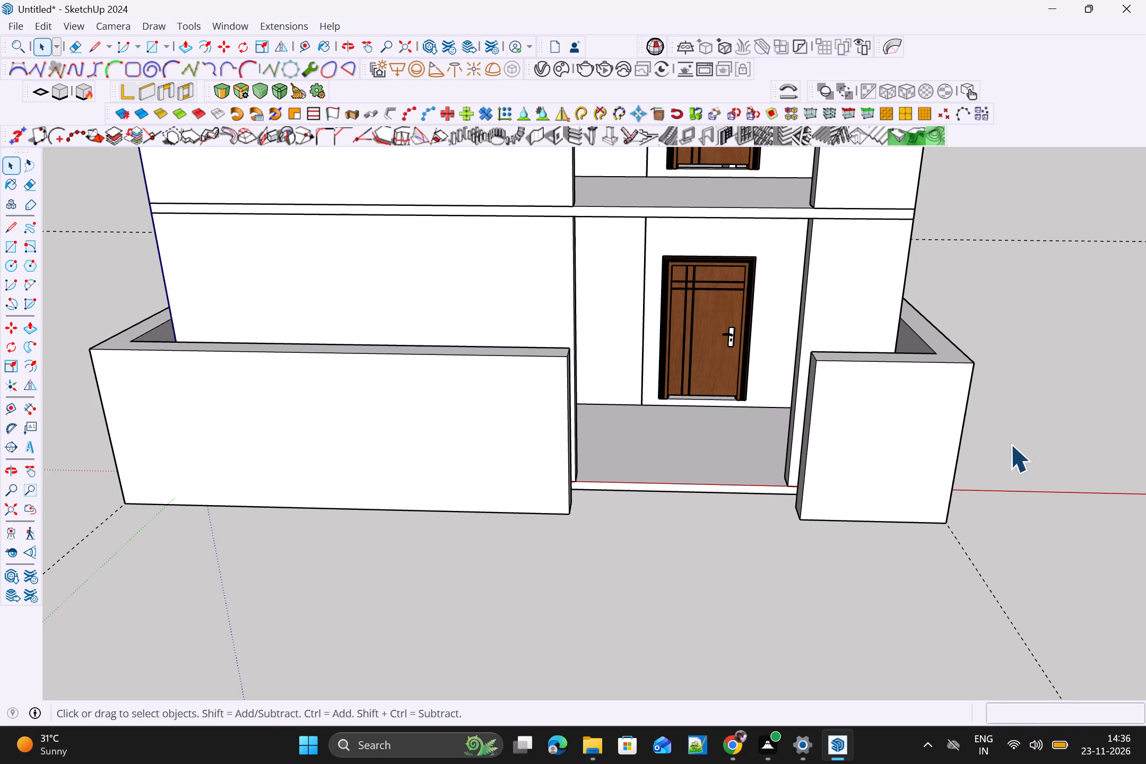
Select all connected geometry of the boundary wall and make it a group.
scroll(1010, 445, "down", 2)
left_click(1031, 448)
left_click(940, 427)
triple_click(943, 428)
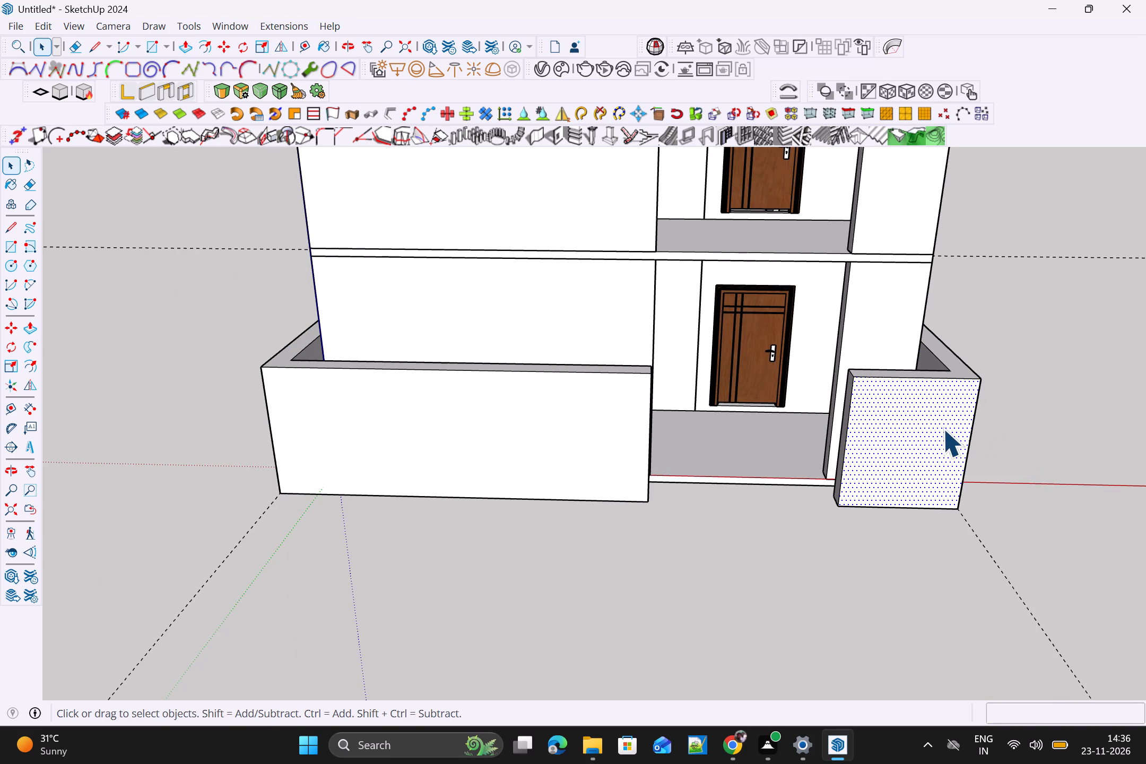
left_click(943, 429)
right_click(942, 430)
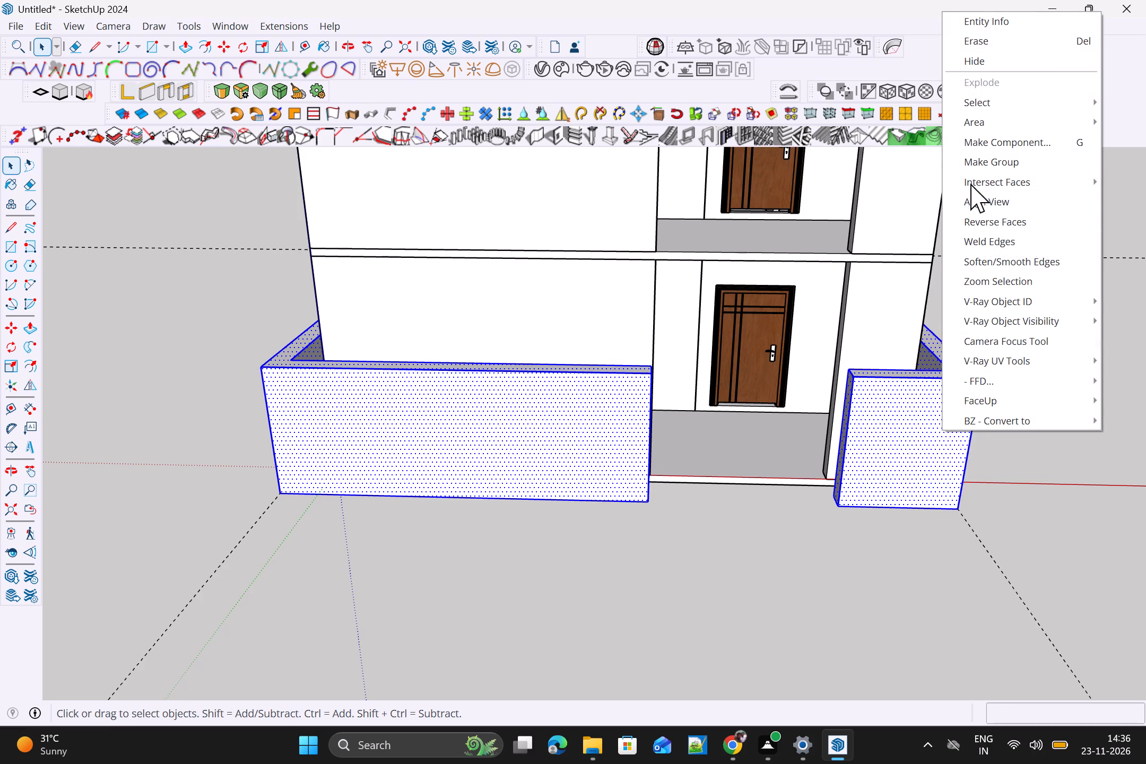
left_click(982, 168)
Examine the grouped boundary wall and its entrance opening from the front of the house.
scroll(925, 441, "down", 1)
scroll(733, 519, "down", 3)
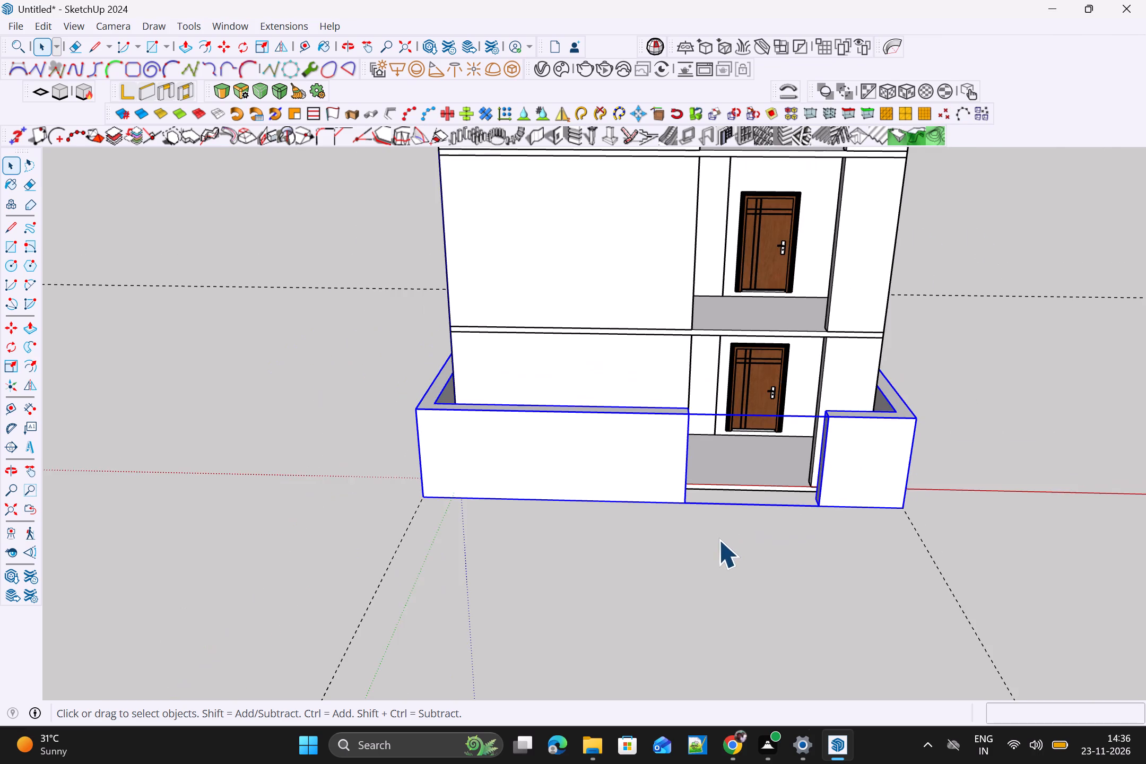
middle_click(716, 551)
middle_click_drag(778, 531, 800, 512)
scroll(830, 424, "down", 4)
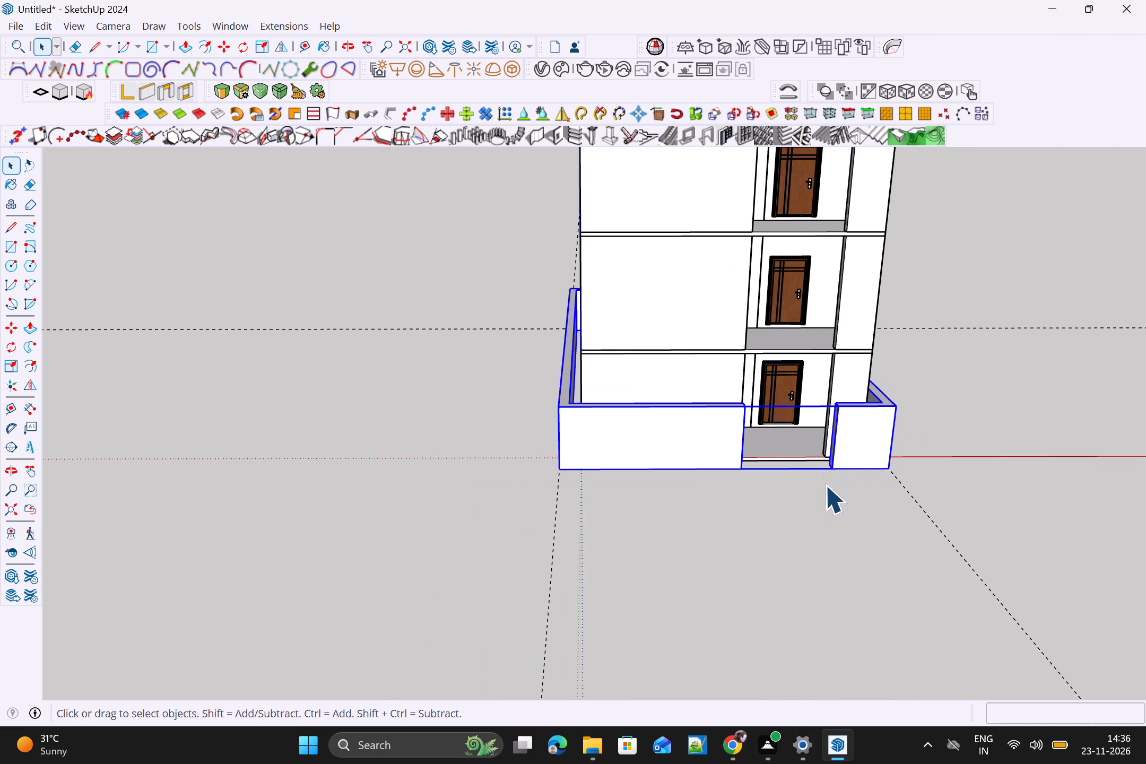
middle_click_drag(856, 511, 859, 450)
scroll(859, 453, "up", 1)
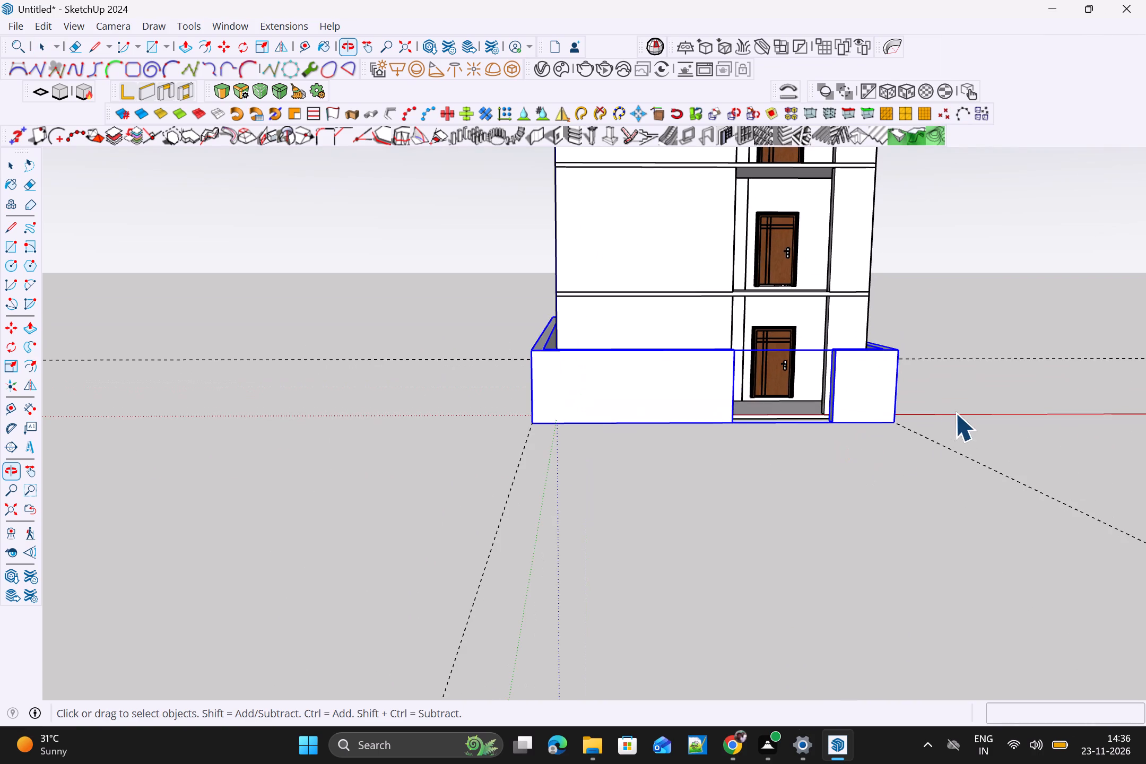
left_click(959, 409)
scroll(934, 412, "up", 3)
middle_click_drag(911, 421, 910, 543)
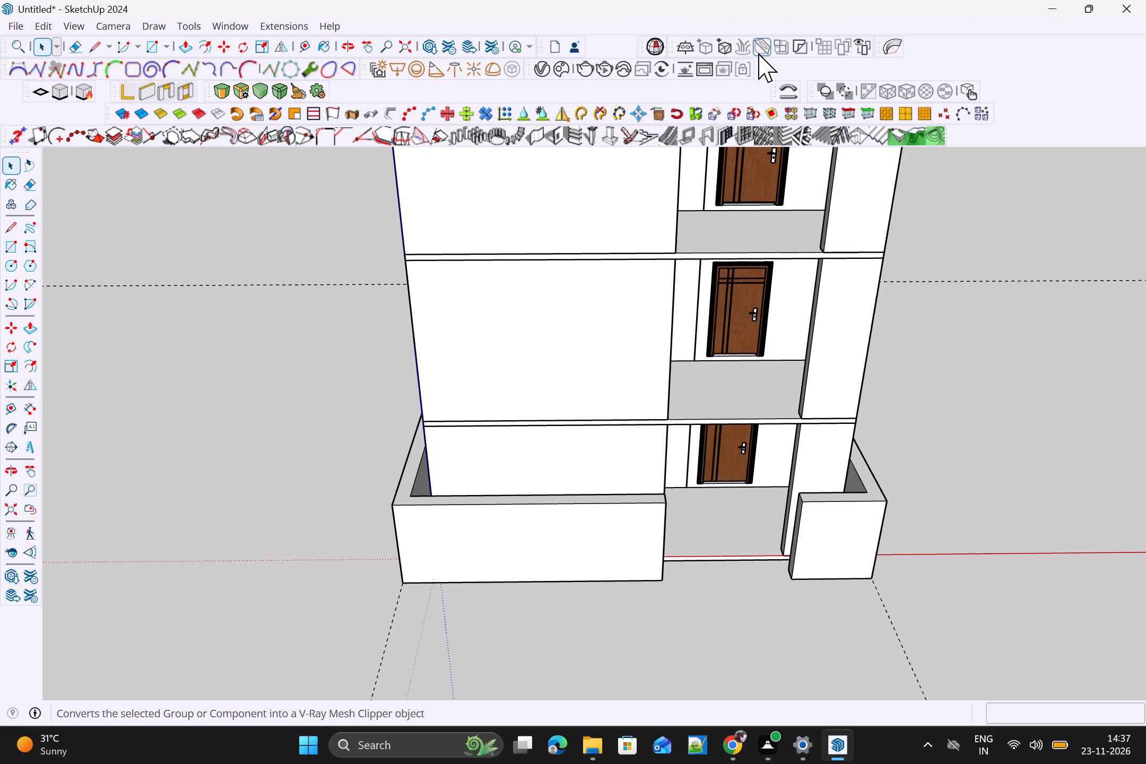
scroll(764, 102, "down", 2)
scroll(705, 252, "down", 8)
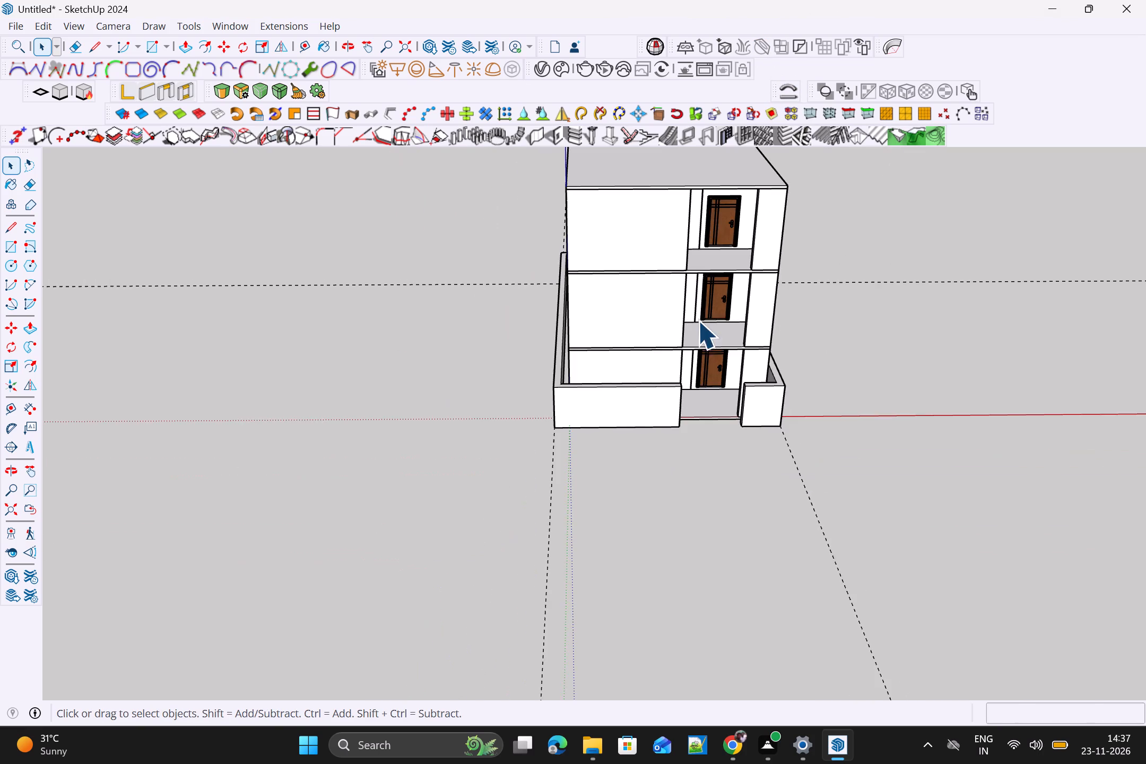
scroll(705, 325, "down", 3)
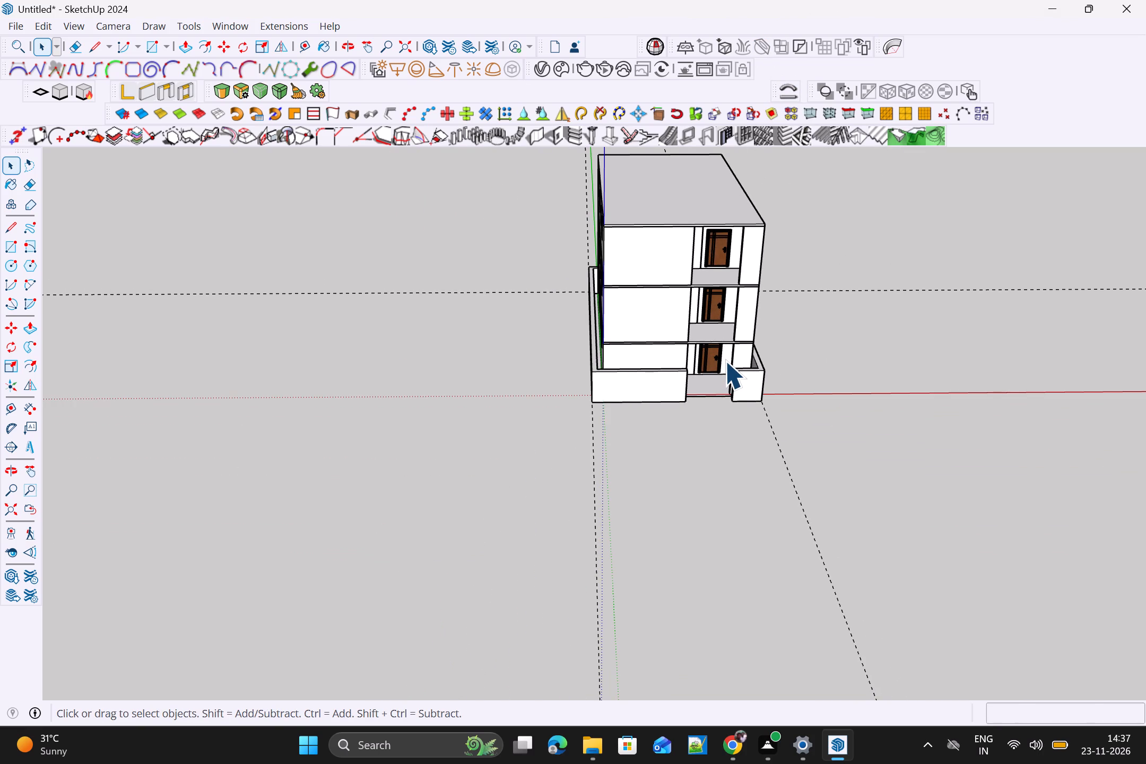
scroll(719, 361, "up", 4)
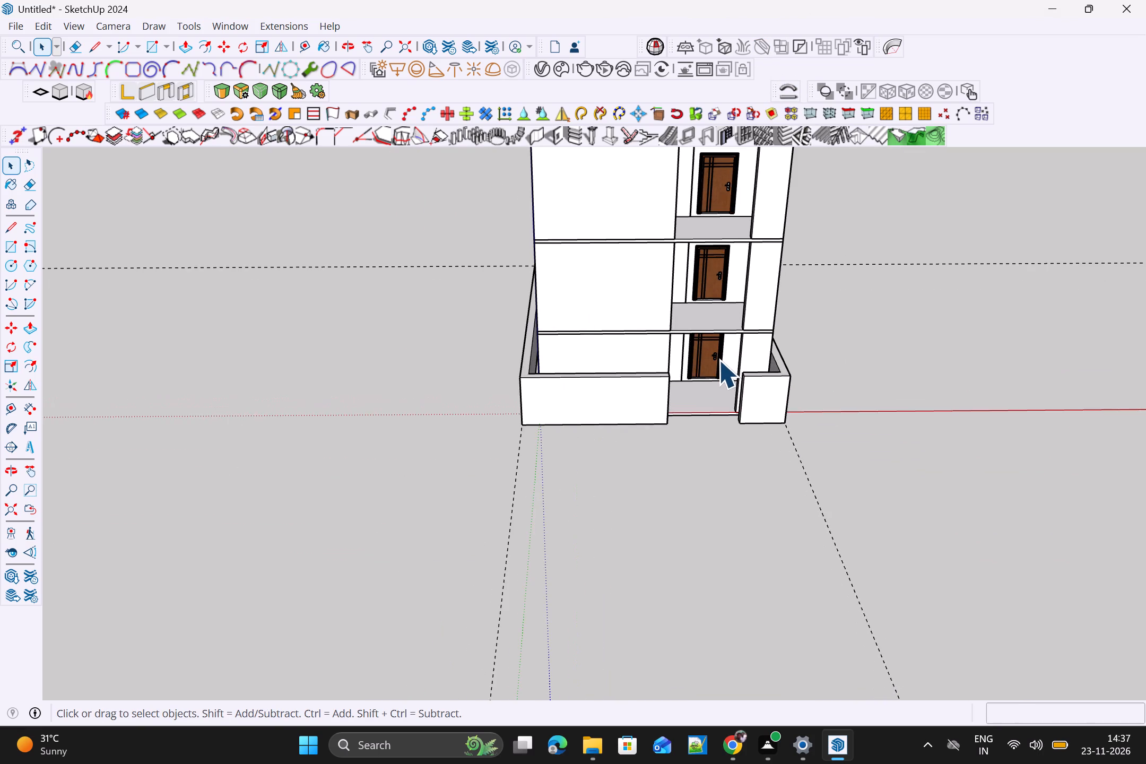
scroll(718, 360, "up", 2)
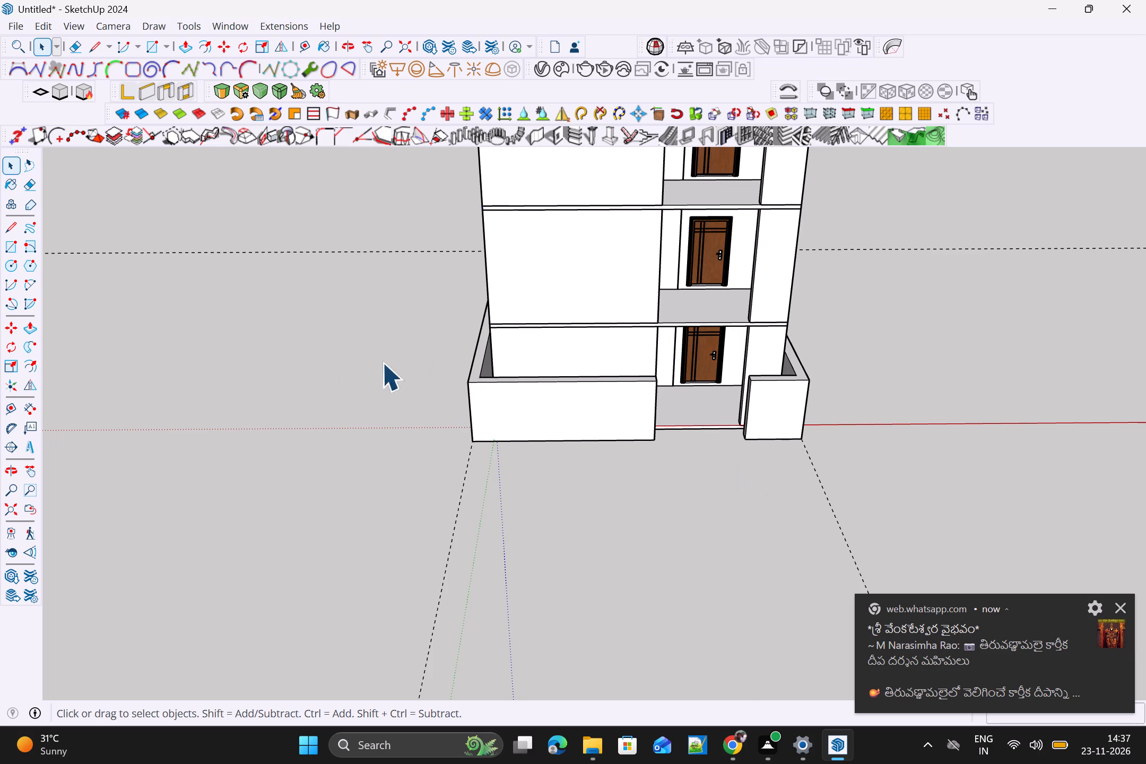
Place a guide 1' inside the roof slab's long side edge, on the side away from the door recess.
scroll(503, 344, "down", 6)
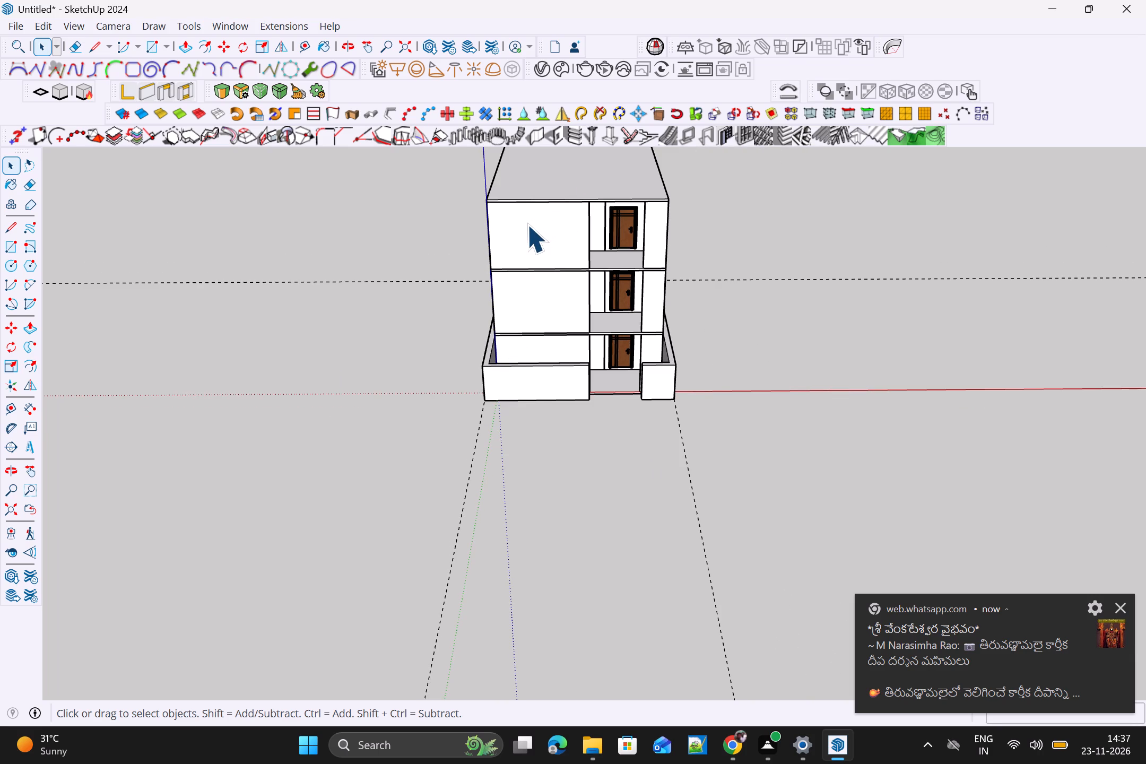
scroll(519, 198, "down", 1)
middle_click_drag(520, 212, 541, 289)
scroll(542, 291, "up", 1)
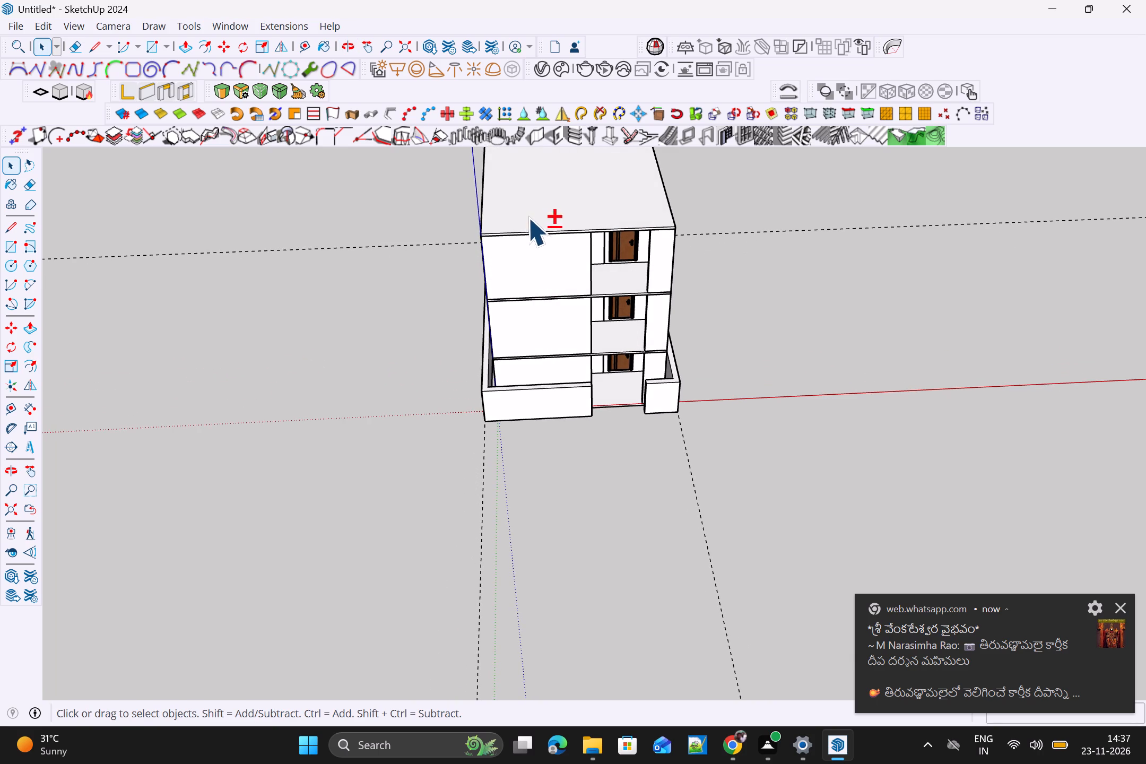
middle_click_drag(531, 265, 537, 323, "shift")
scroll(497, 244, "up", 3)
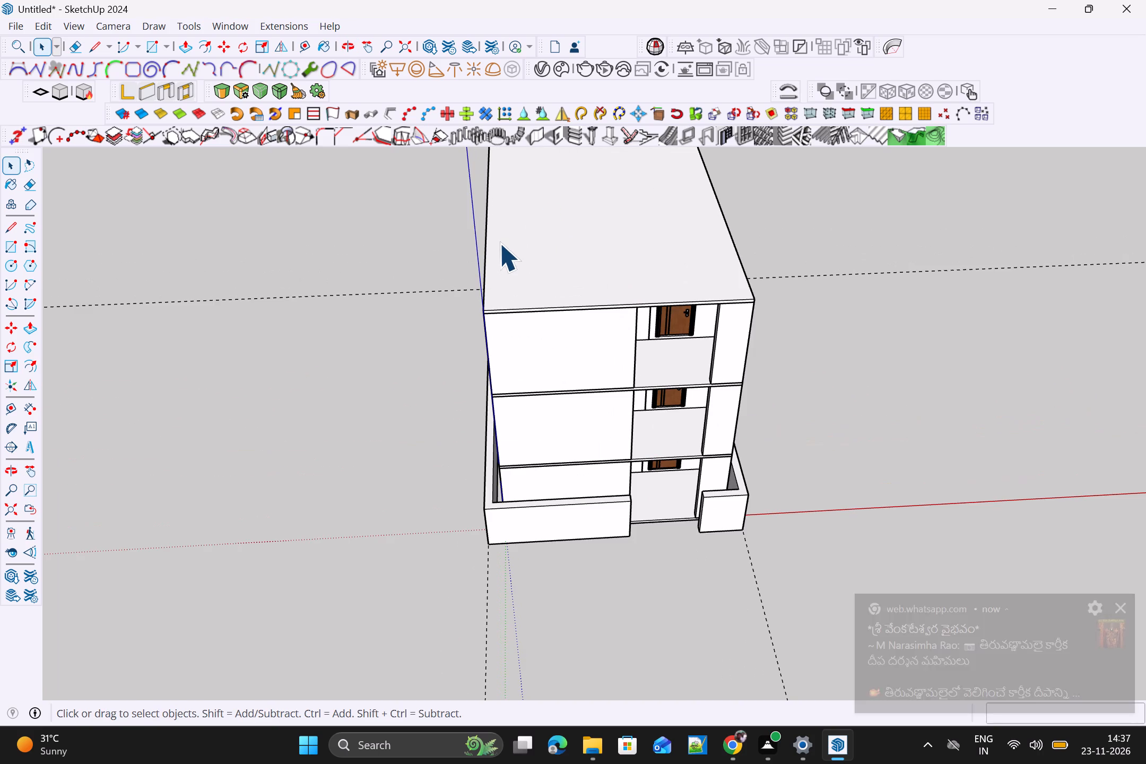
key("t")
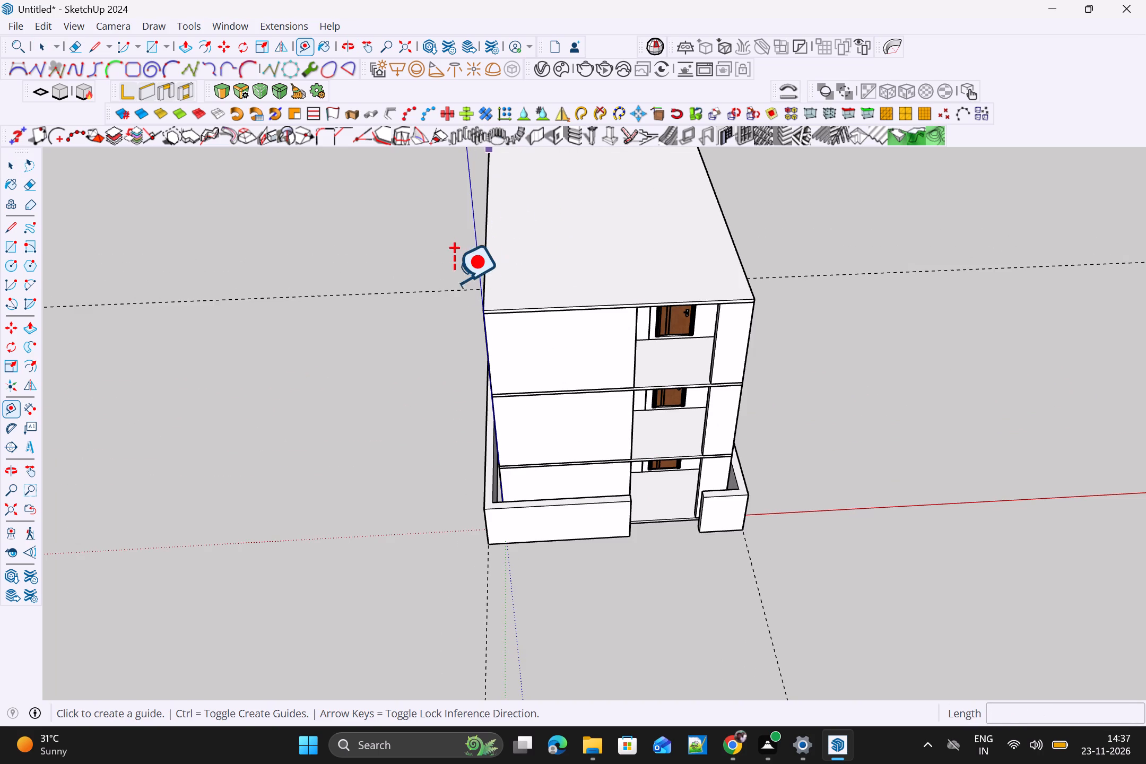
left_click_drag(487, 240, 498, 245)
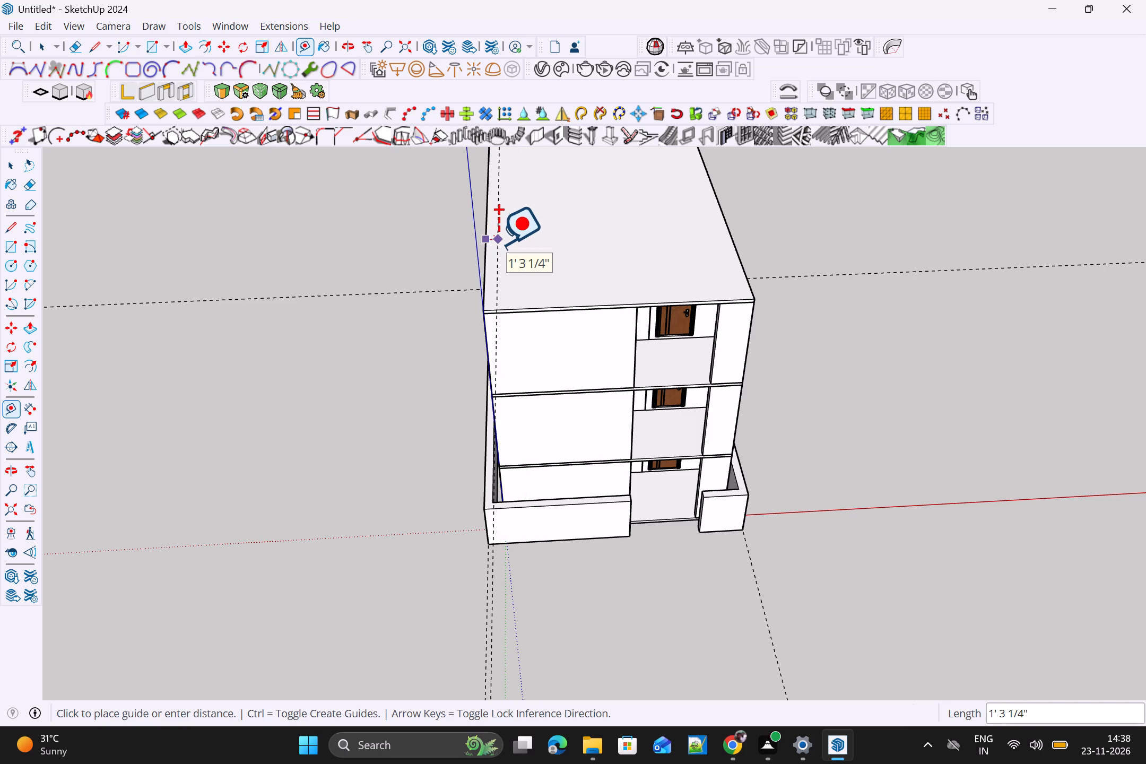
key("1")
key("apostrophe")
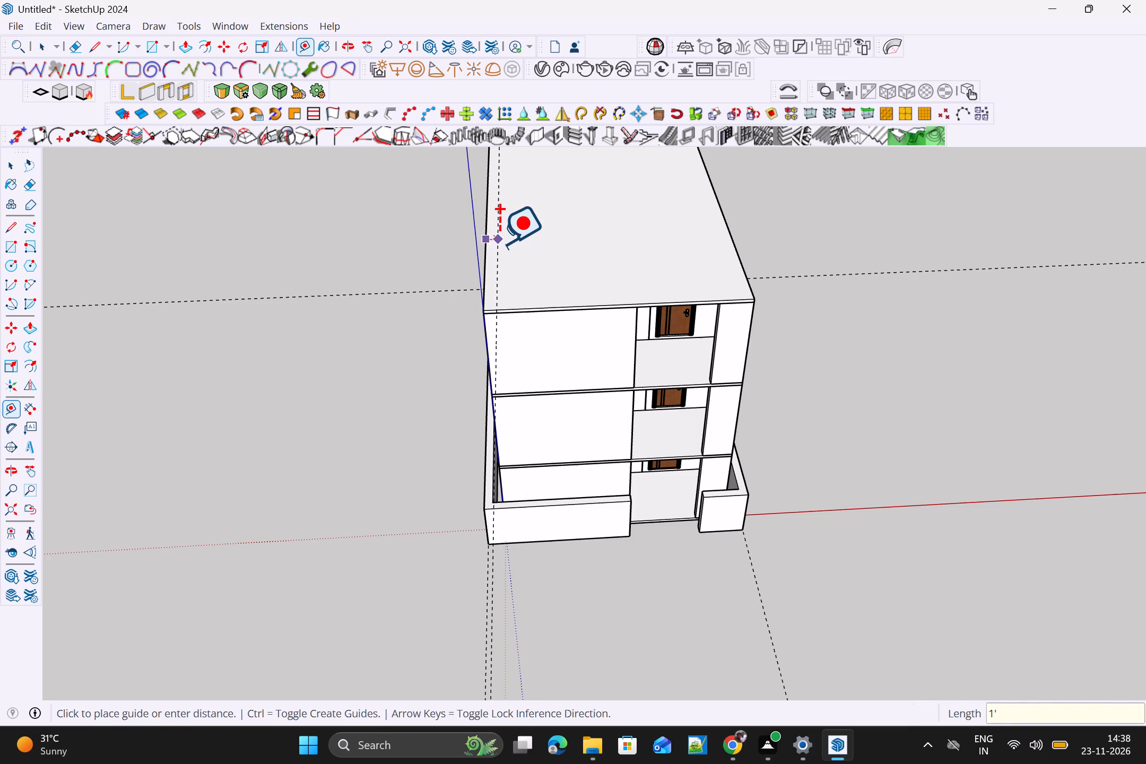
key("Return")
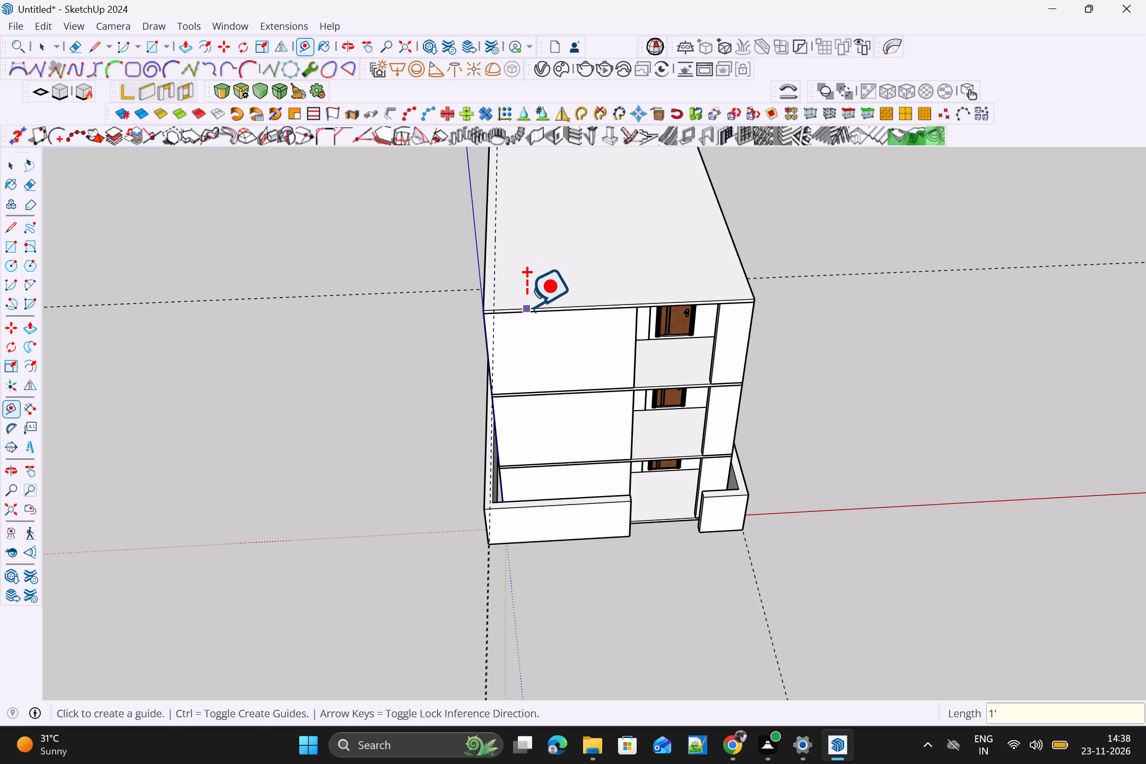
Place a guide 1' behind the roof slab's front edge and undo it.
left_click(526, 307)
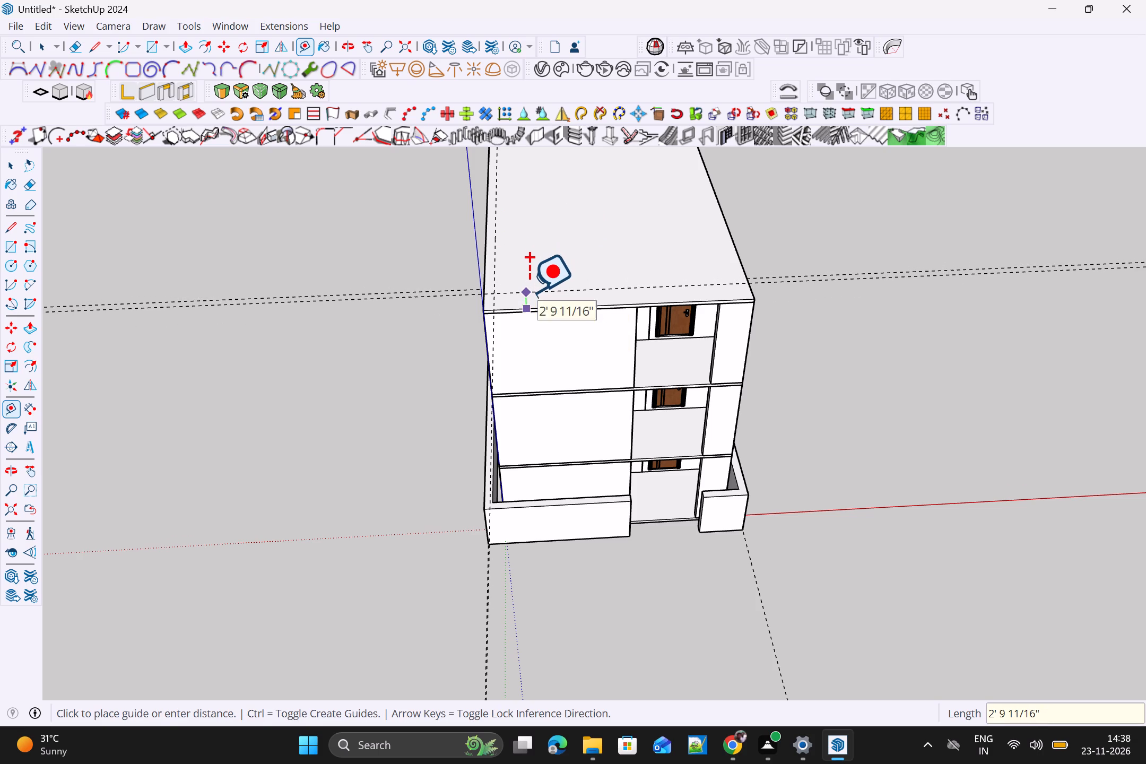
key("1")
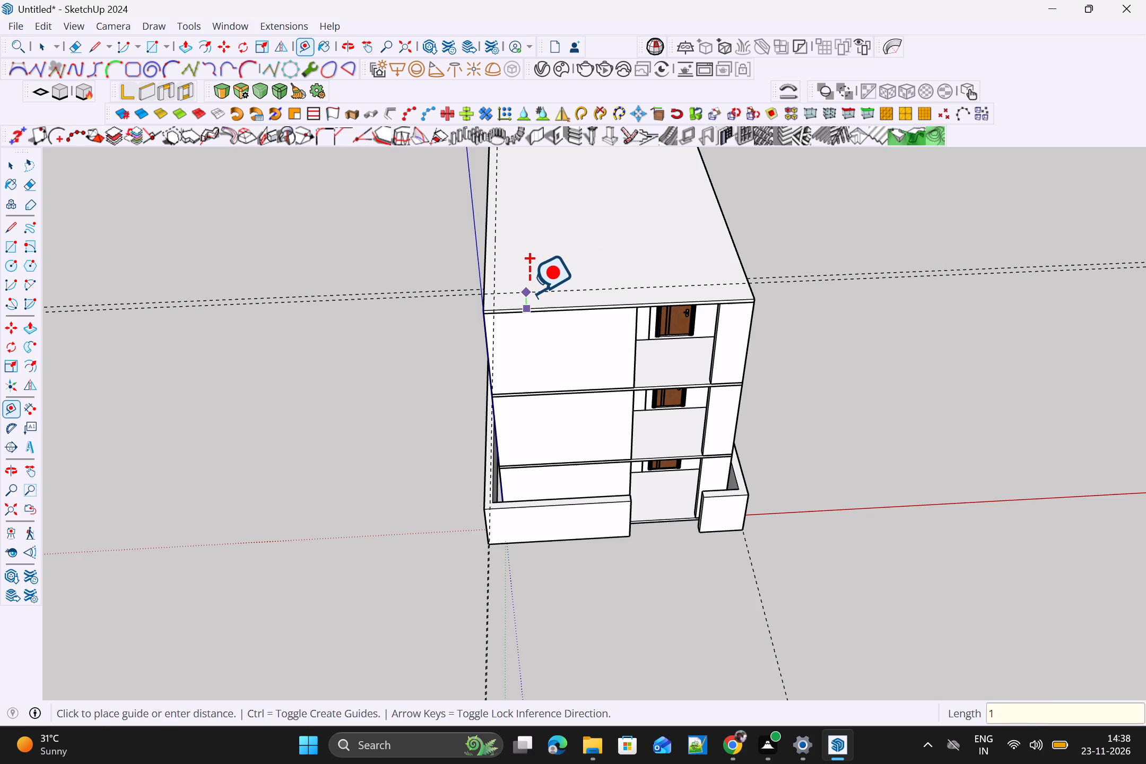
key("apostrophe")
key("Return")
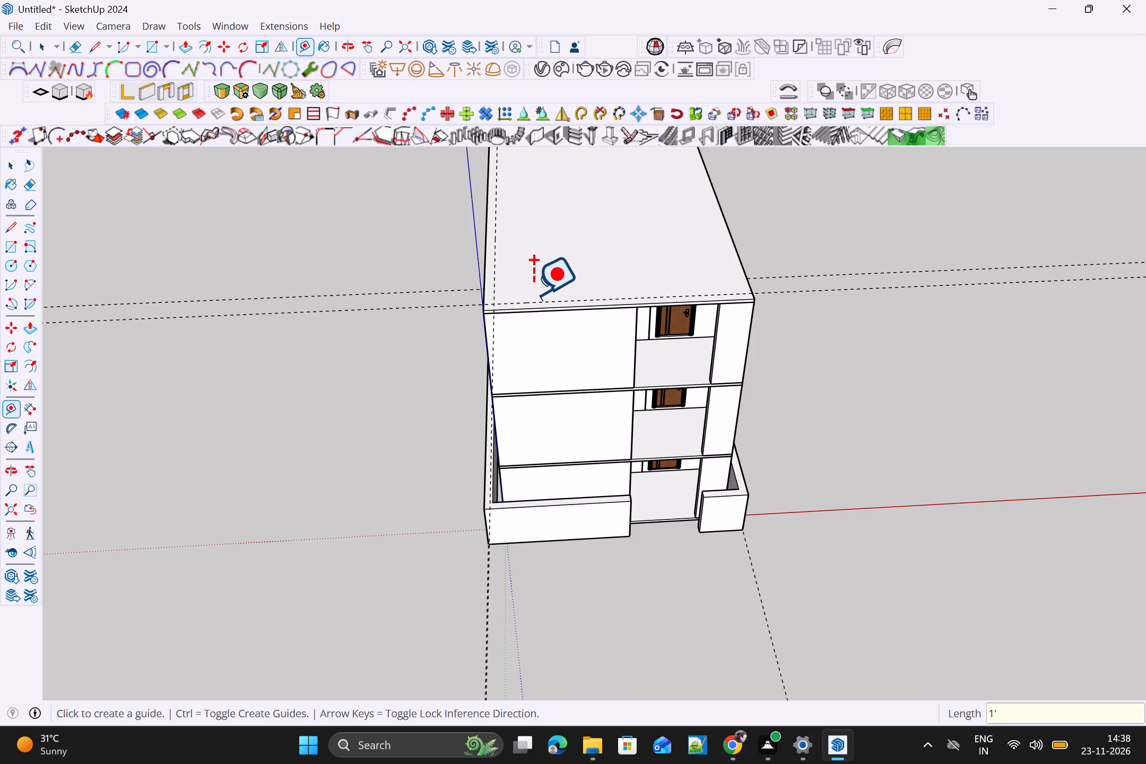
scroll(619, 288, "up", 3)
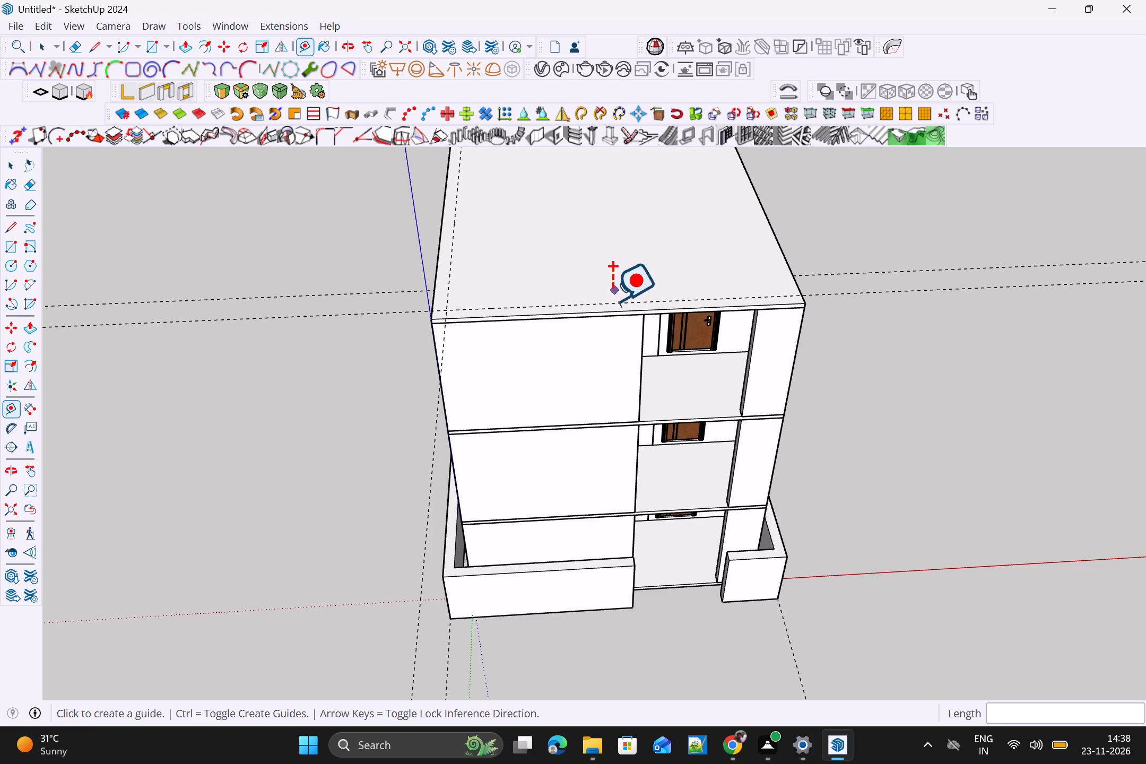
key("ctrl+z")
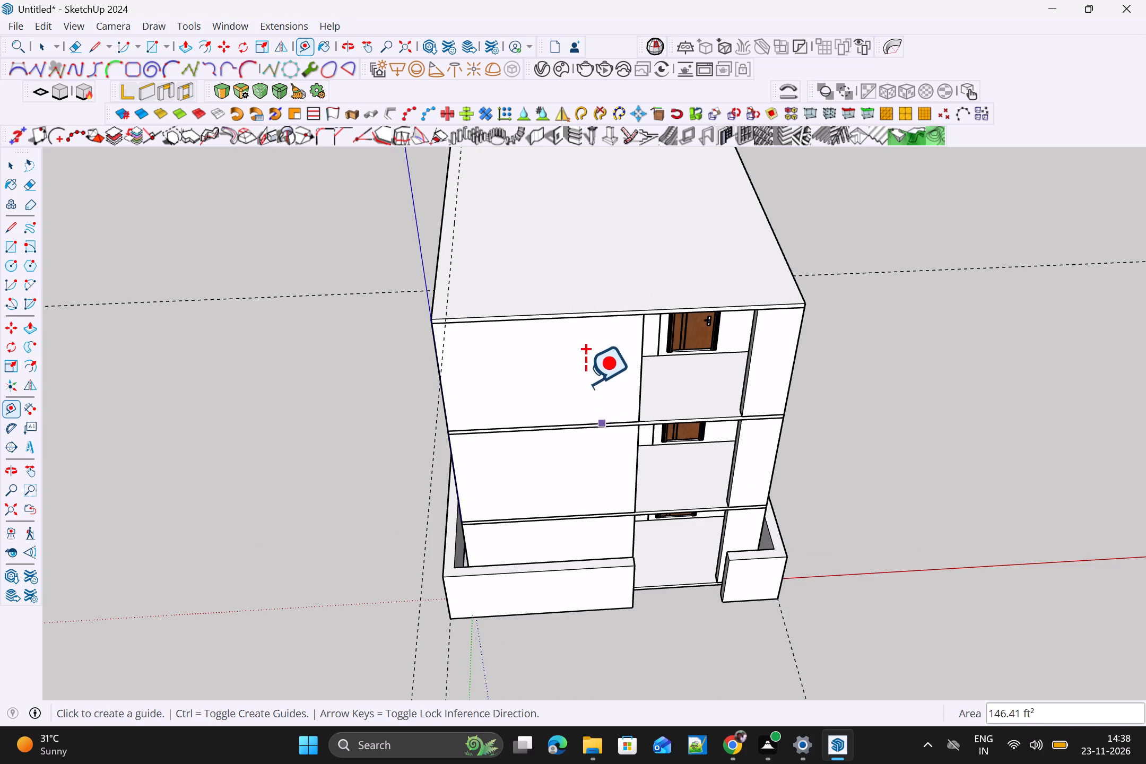
Place a guide on the roof 1' behind the slab's front edge.
scroll(462, 313, "up", 2)
left_click(465, 319)
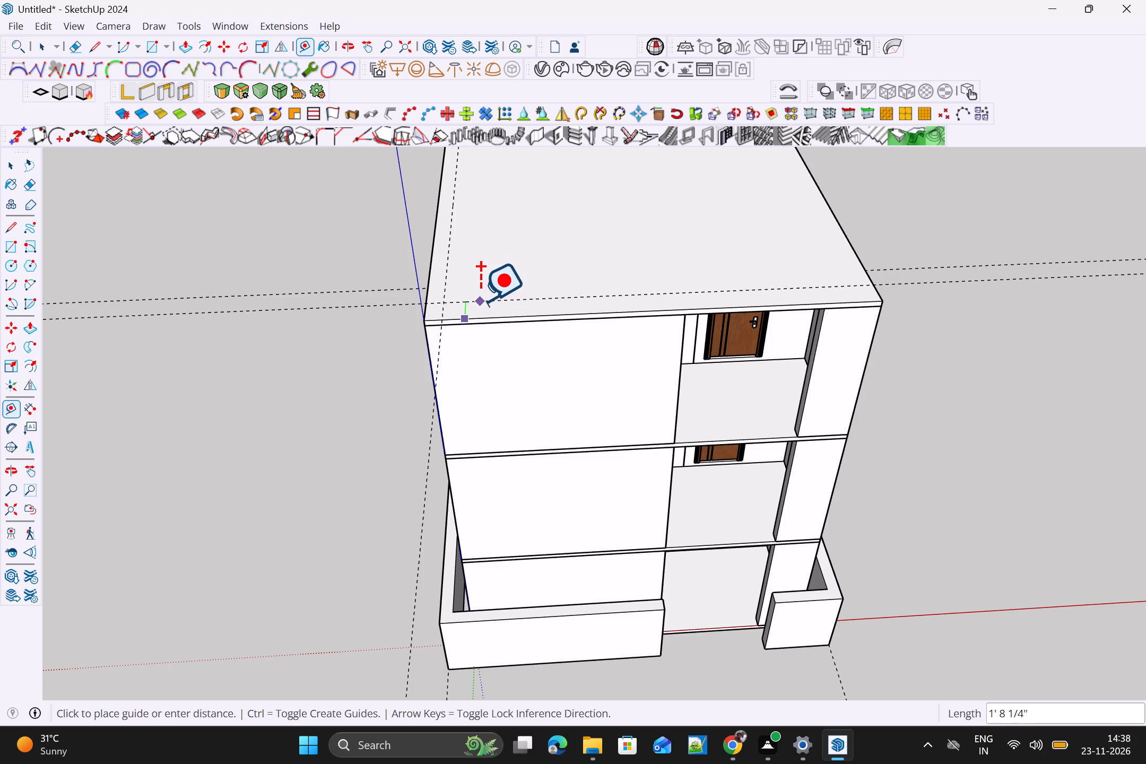
key("1")
key("apostrophe")
key("Return")
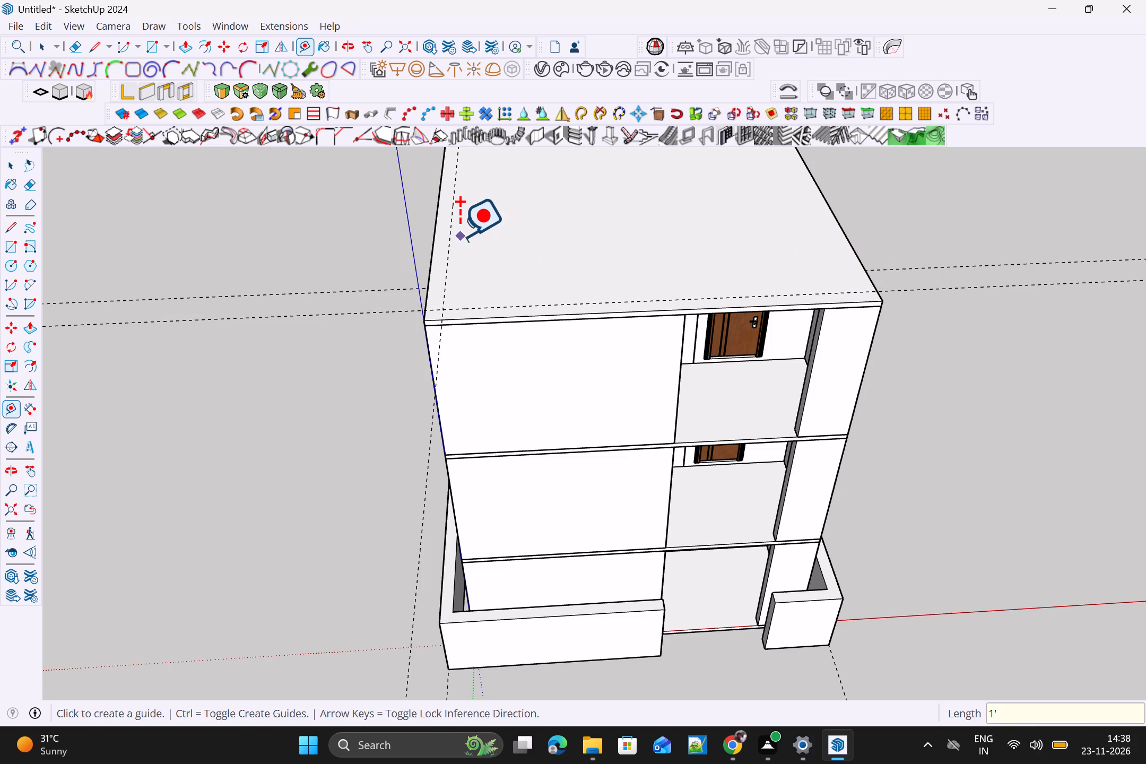
Add a lengthwise roof guide about 13' from the side guide and a crosswise one about 17' 6" behind the front guide.
left_click_drag(449, 244, 458, 244)
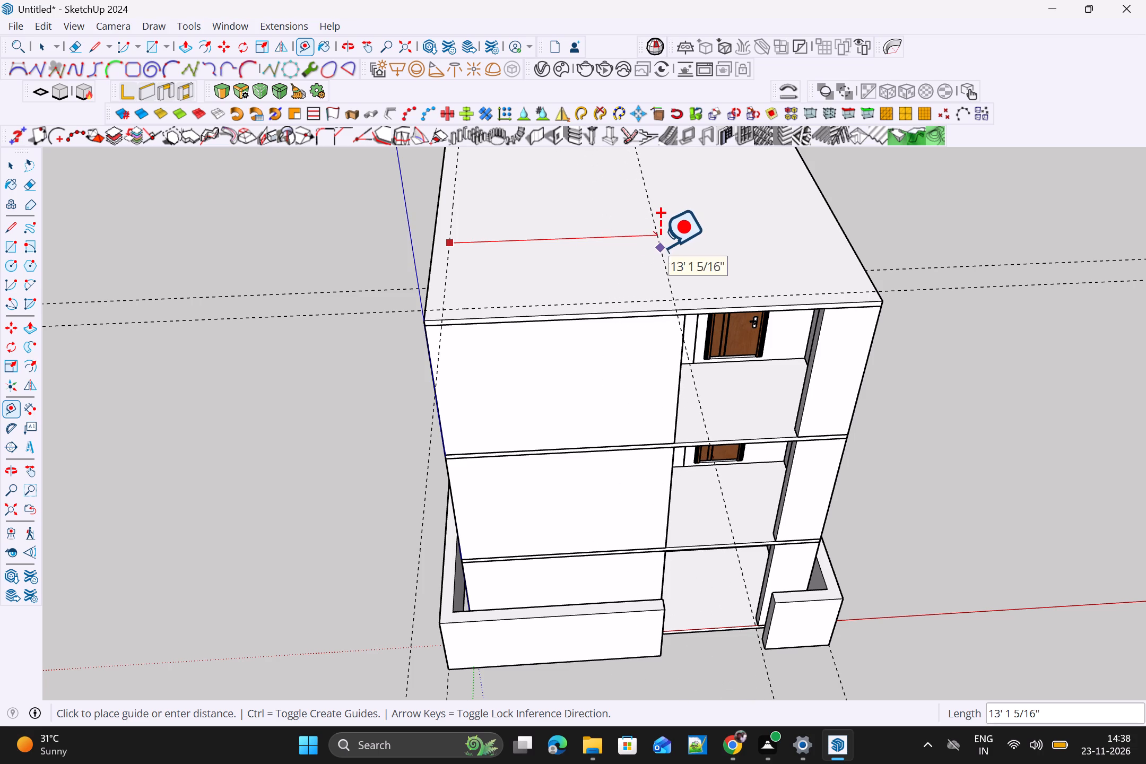
left_click(658, 249)
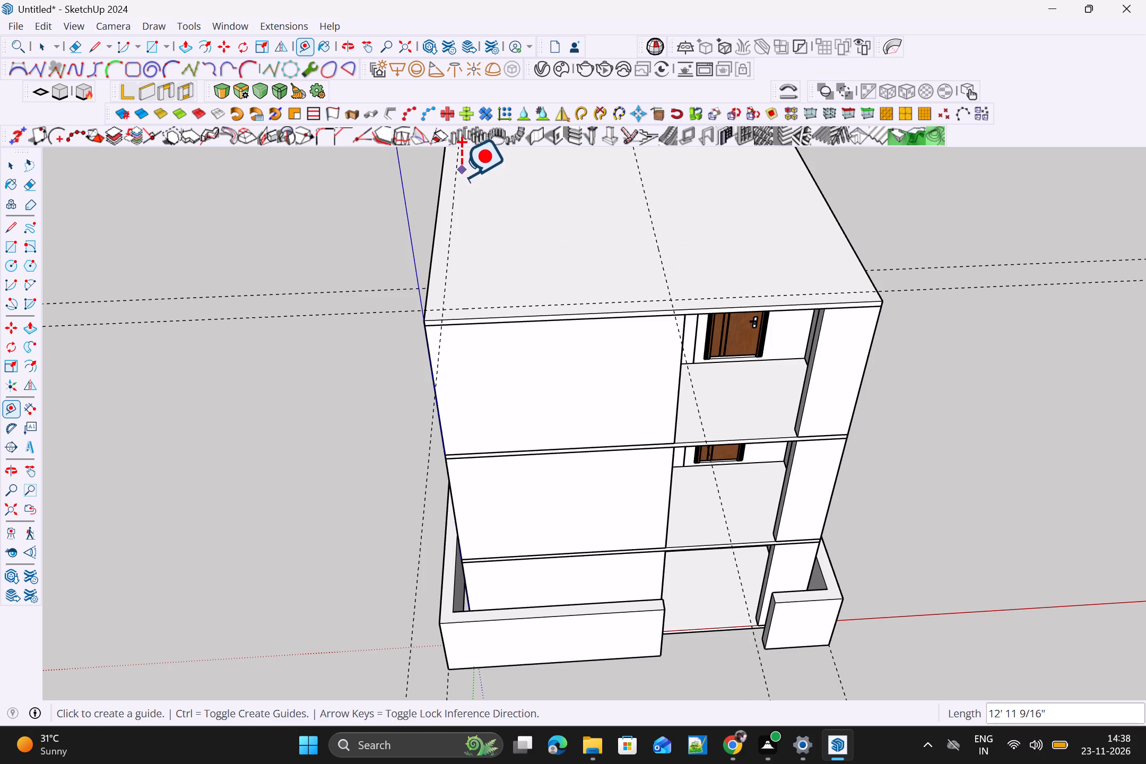
scroll(467, 185, "down", 8)
middle_click_drag(496, 215, 492, 325, "shift")
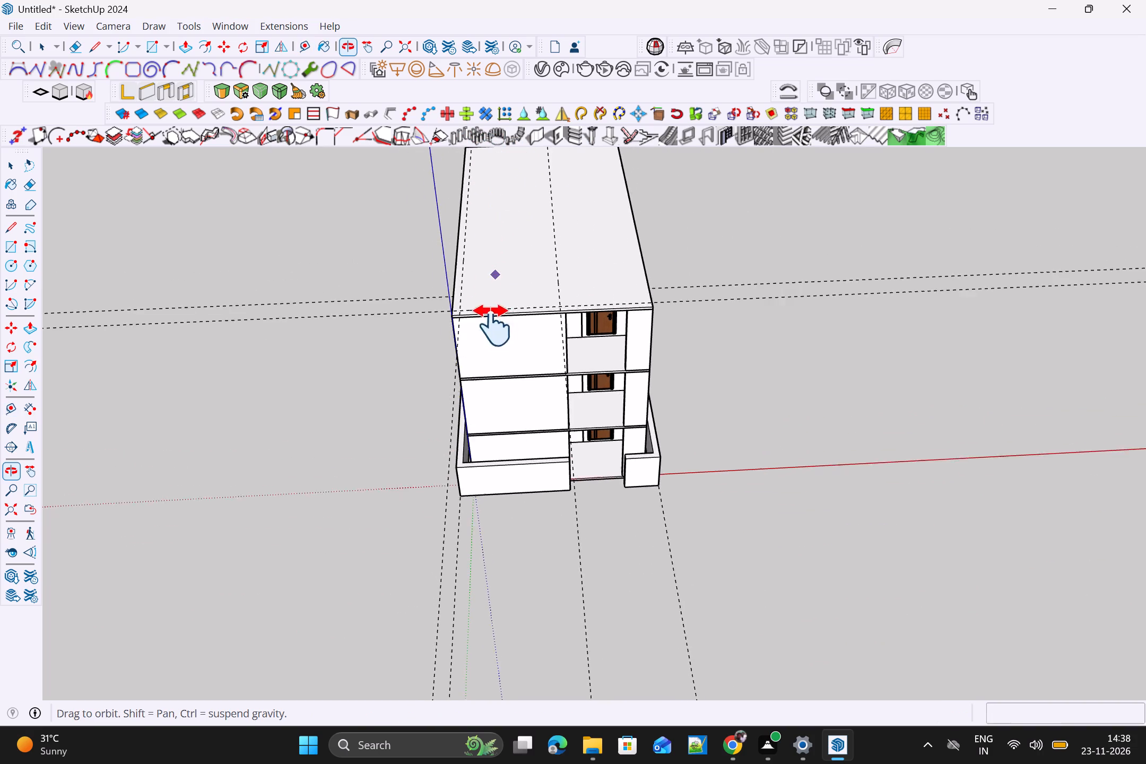
middle_click_drag(492, 325, 490, 388, "shift")
left_click(509, 236)
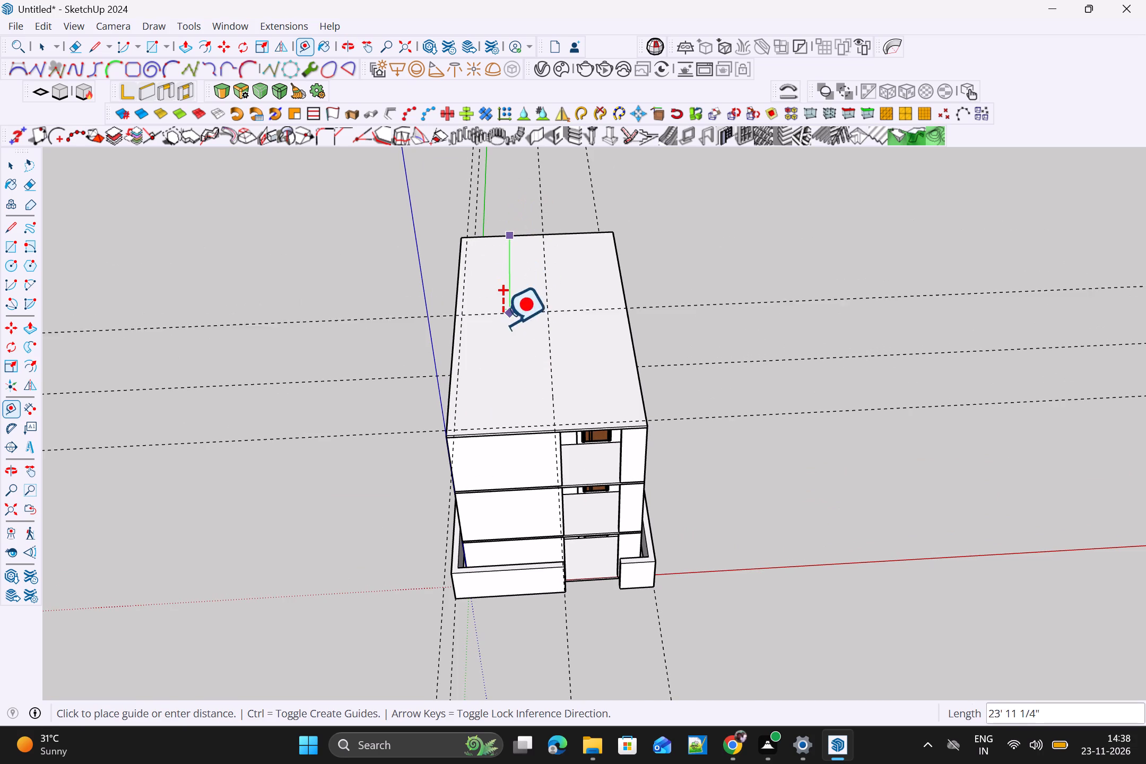
left_click(507, 346)
Draw a rectangle about 12' 9" by 17' 6" on the roof between the guide intersections at the front corner.
scroll(526, 350, "up", 1)
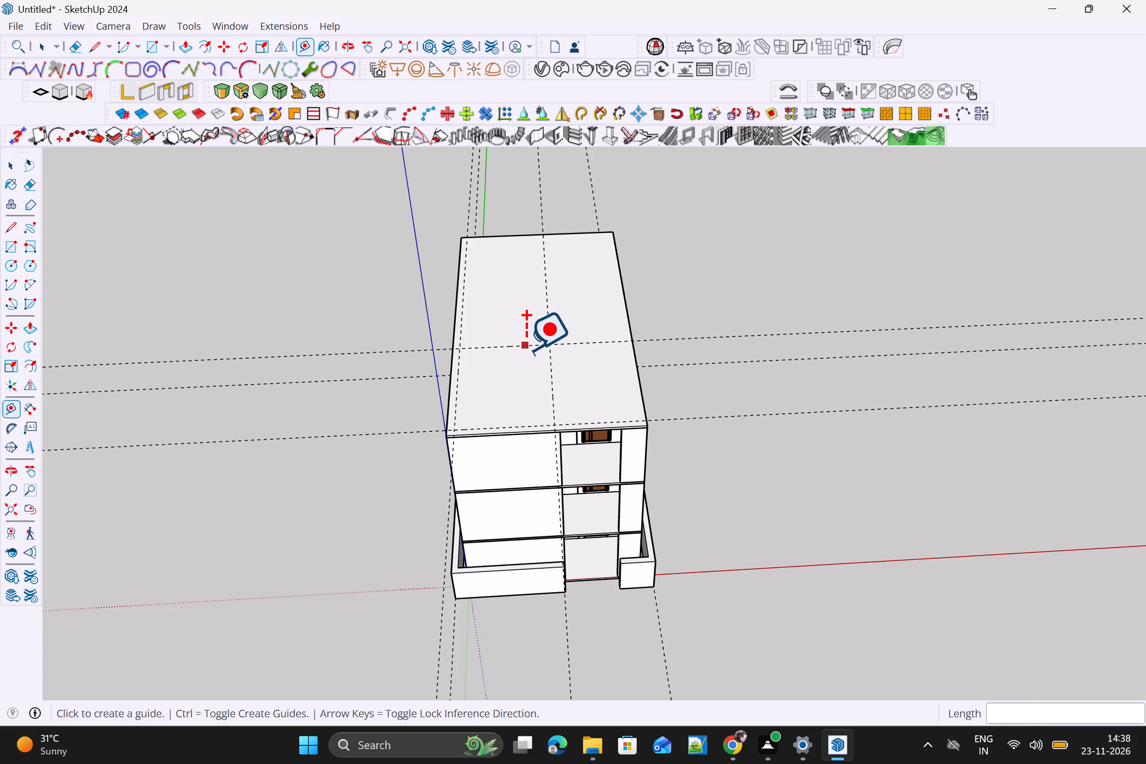
scroll(526, 350, "up", 1)
key("r")
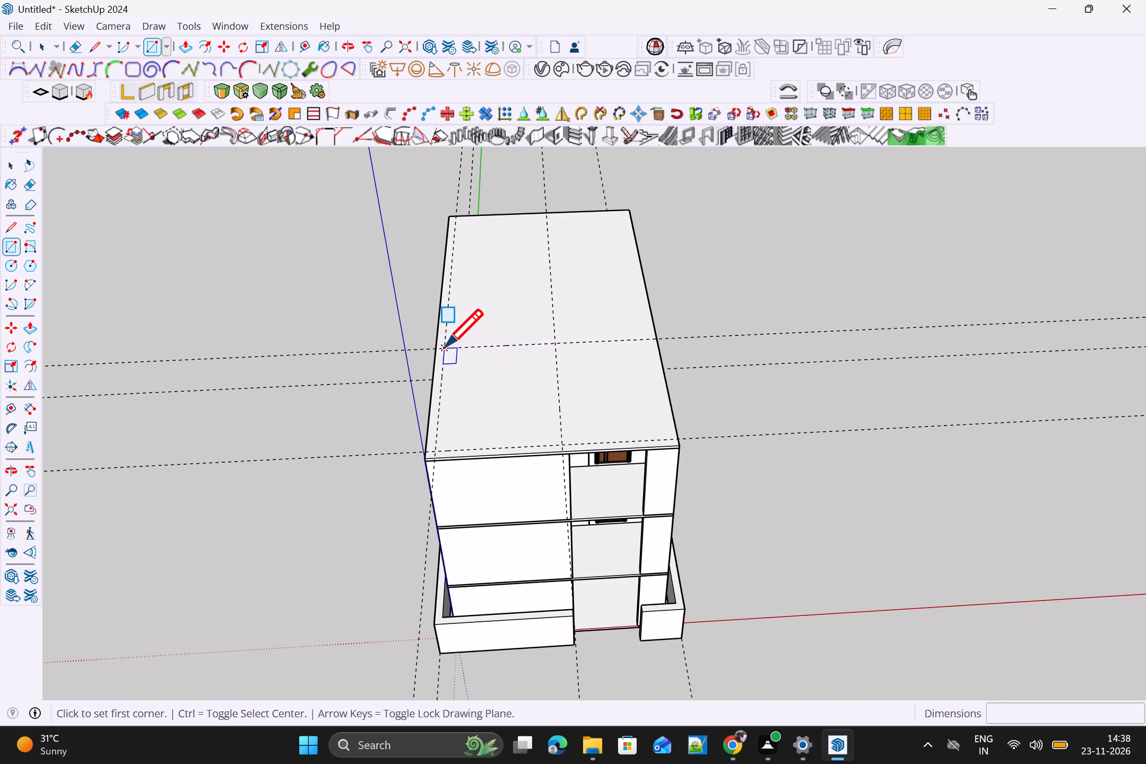
left_click(445, 347)
left_click(560, 445)
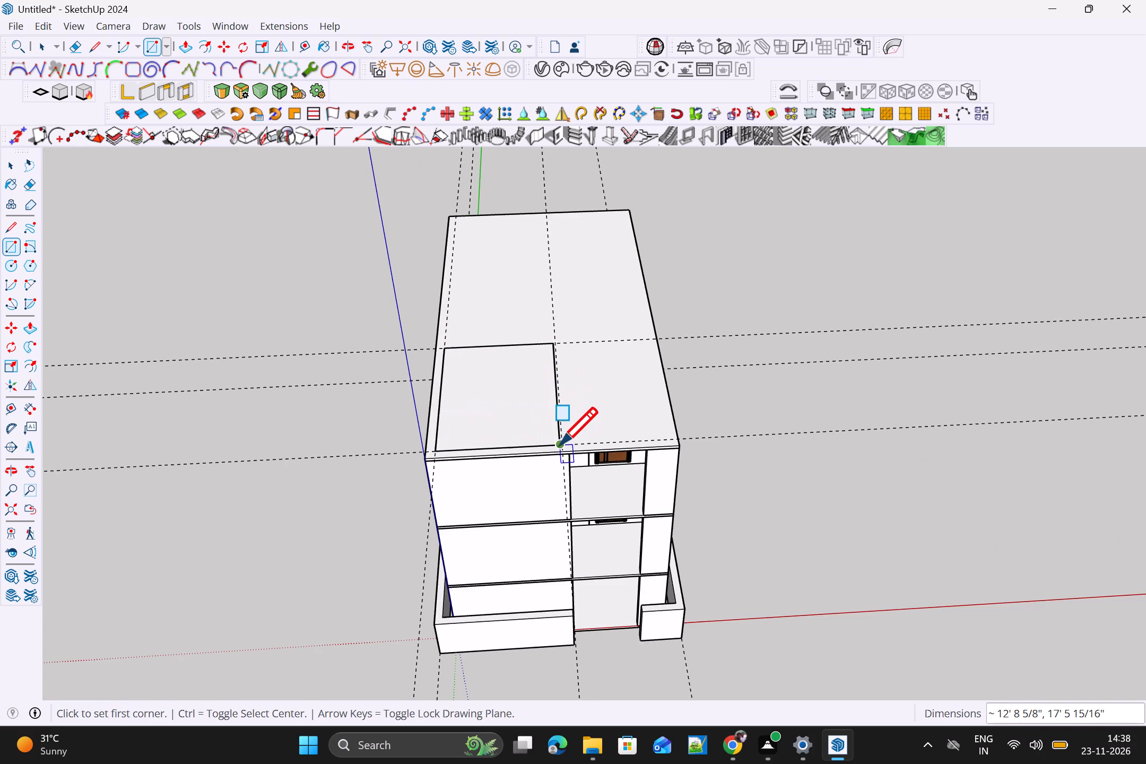
key("space")
Offset the roof rectangle inward by 5" to outline the walls of the rooftop room.
scroll(492, 405, "up", 3)
key("f")
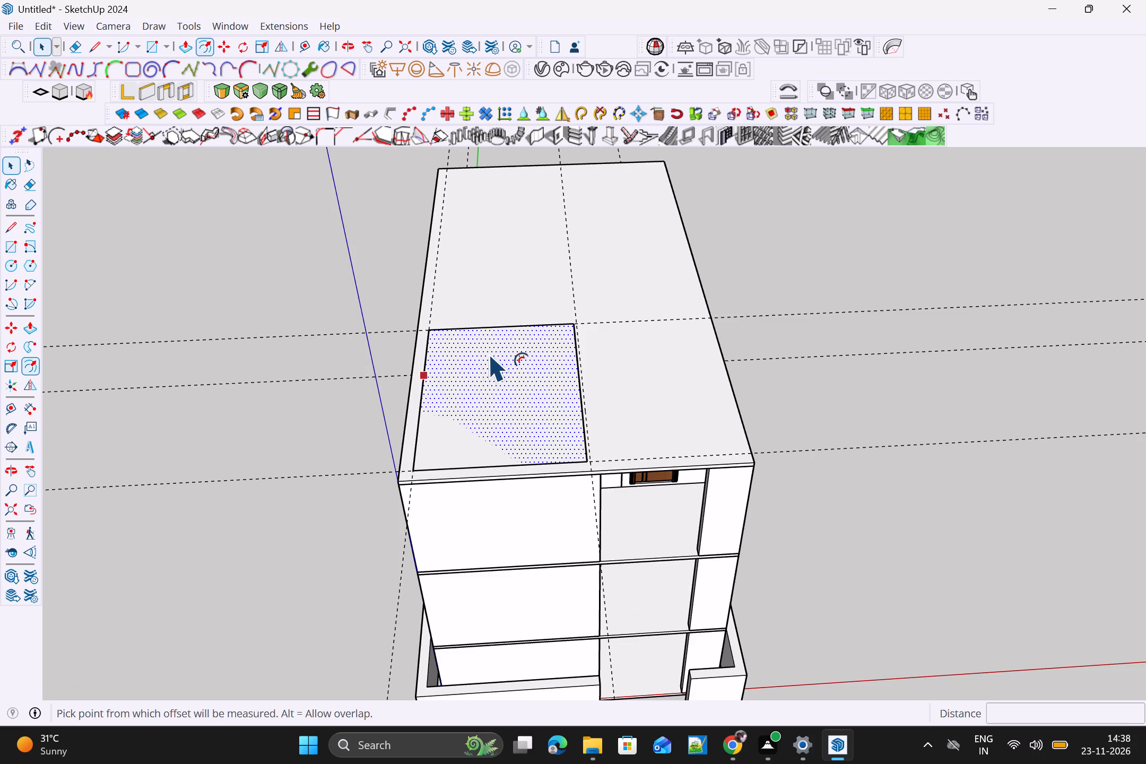
left_click(491, 335)
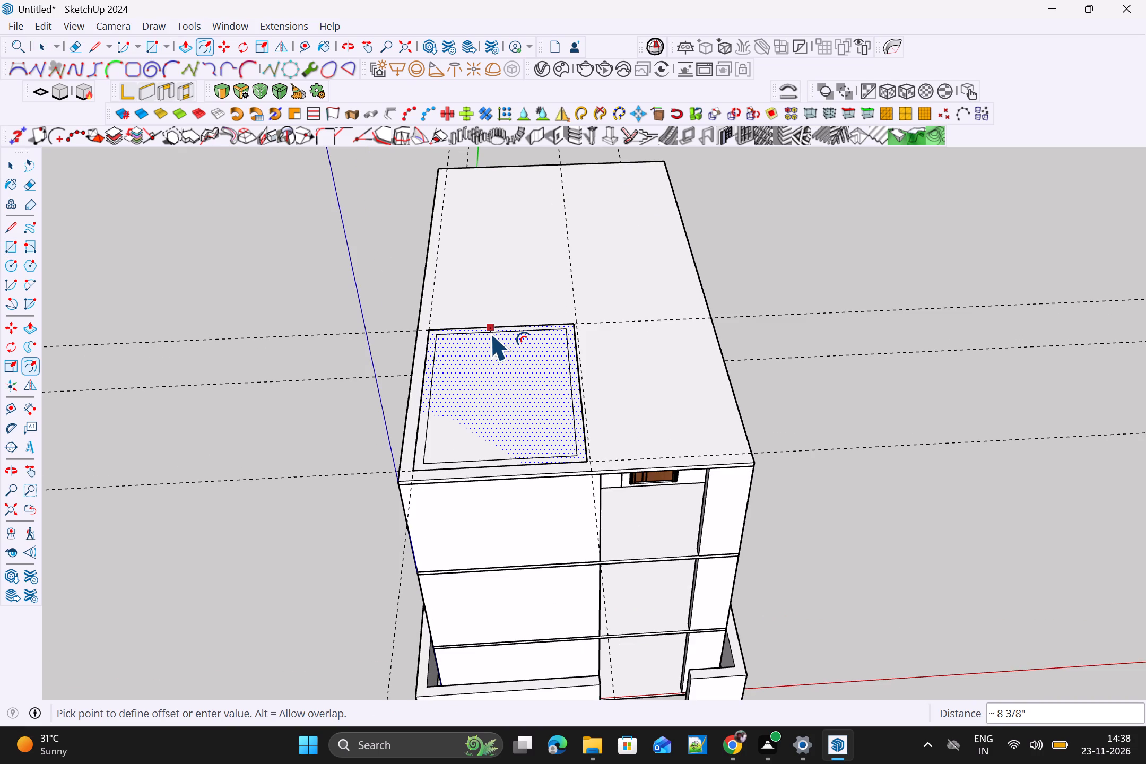
type("5\"")
key("Return")
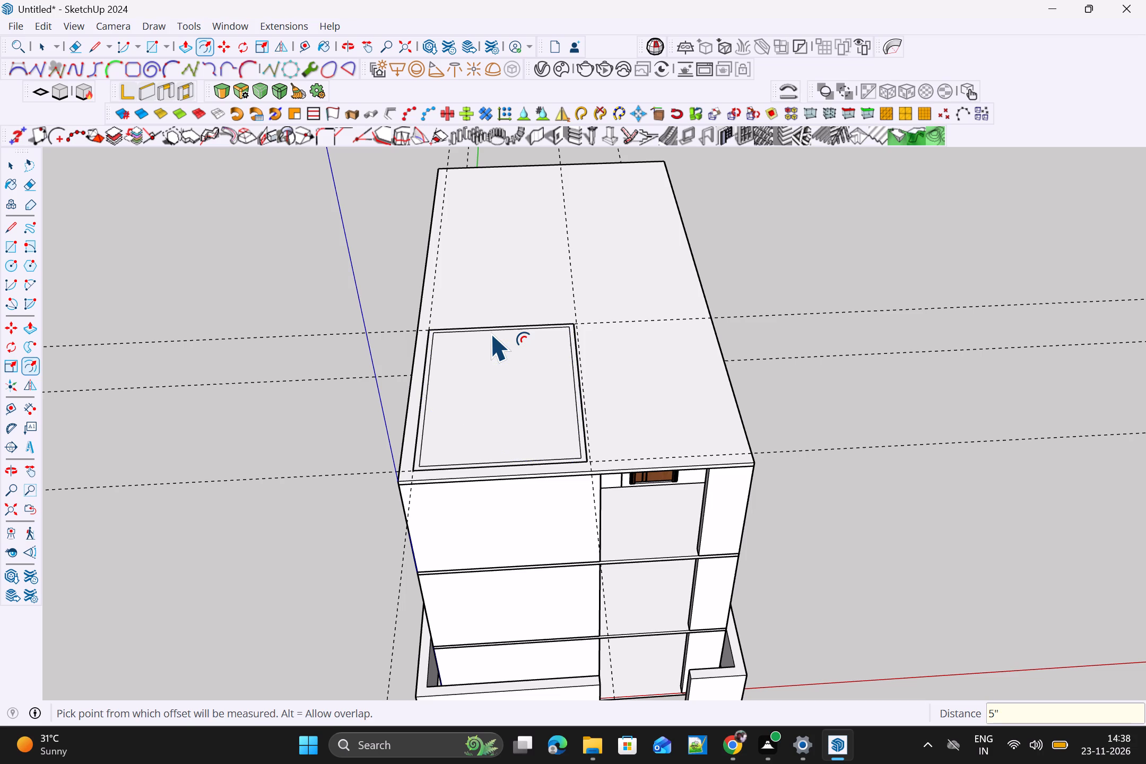
scroll(492, 340, "up", 5)
scroll(486, 352, "down", 4)
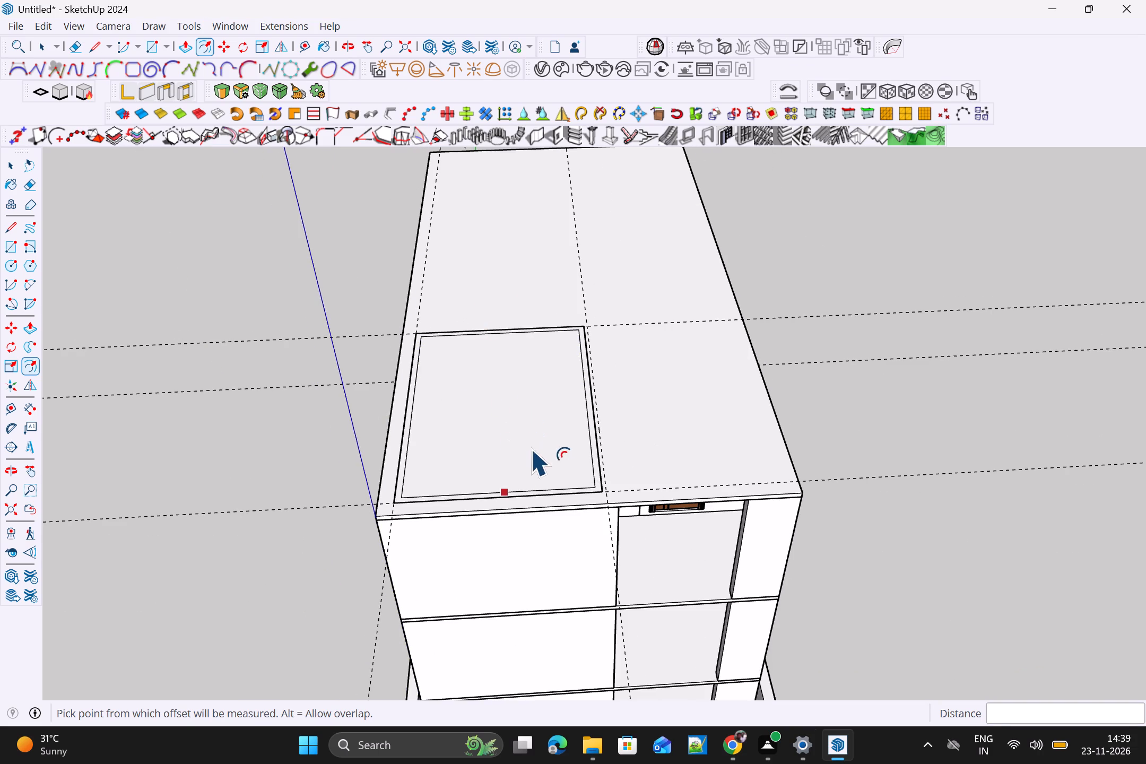
key("space")
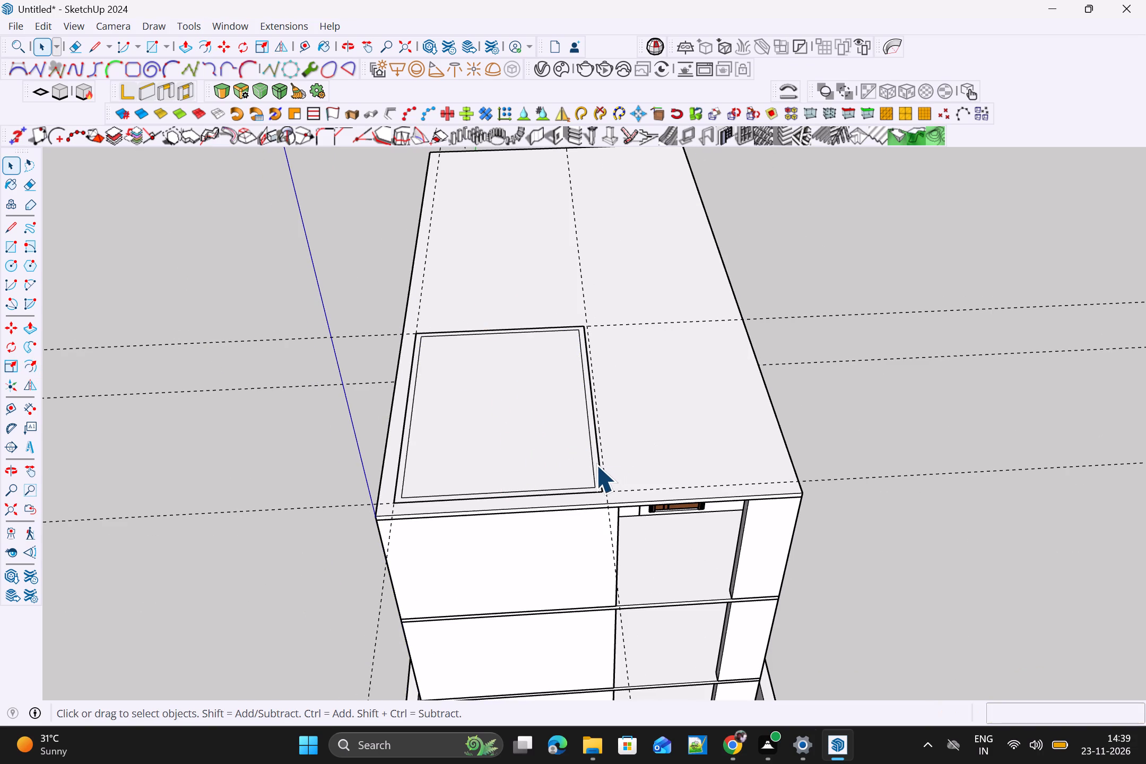
Push/Pull the 5" wall outline of the rooftop room up to a height of 7'.
key("p")
scroll(588, 464, "up", 4)
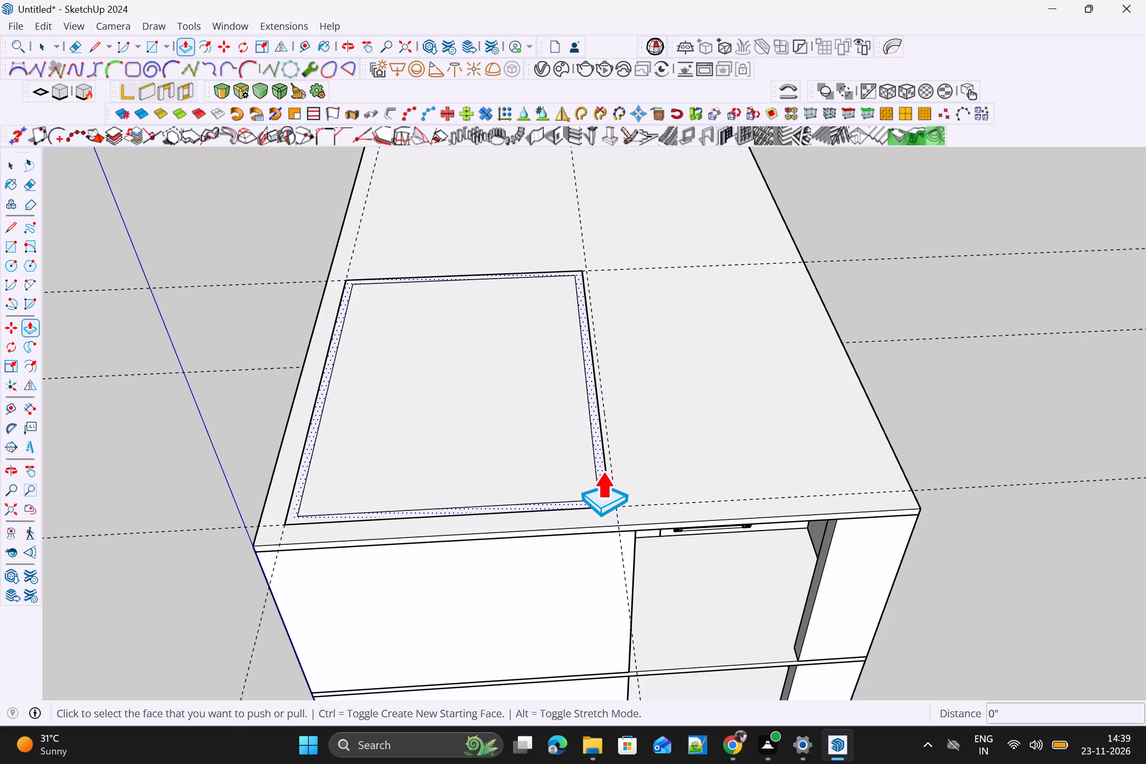
left_click(603, 470)
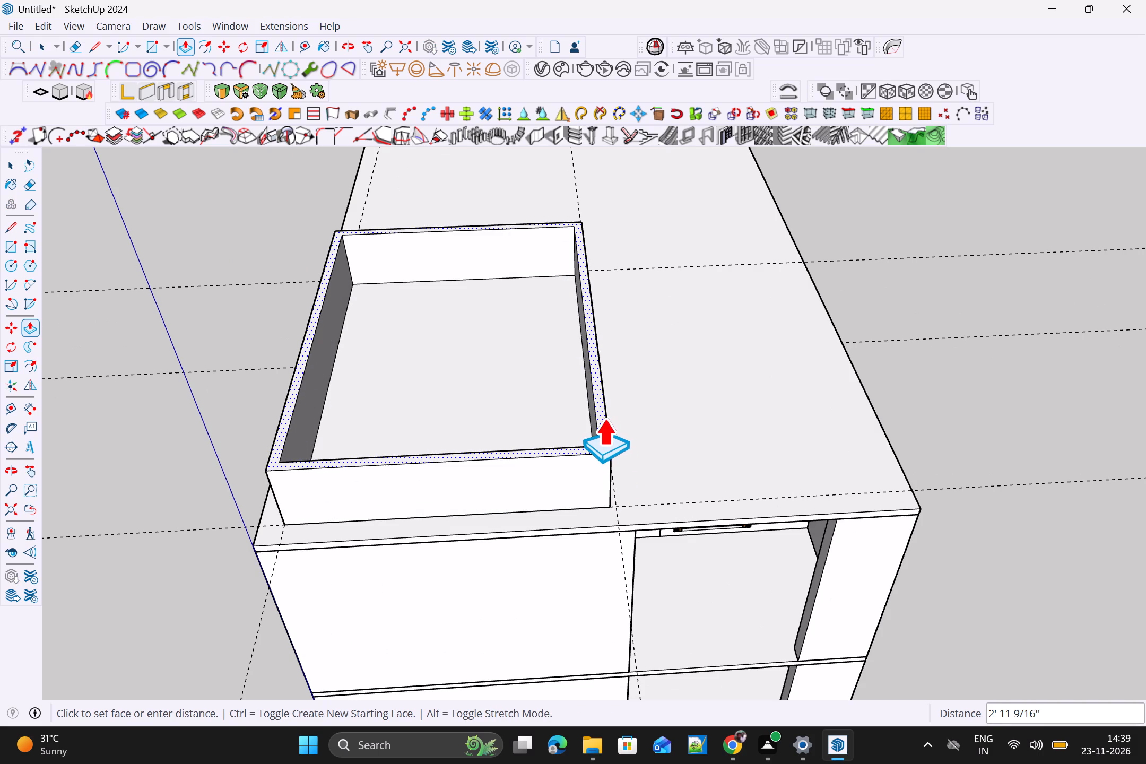
scroll(600, 390, "down", 3)
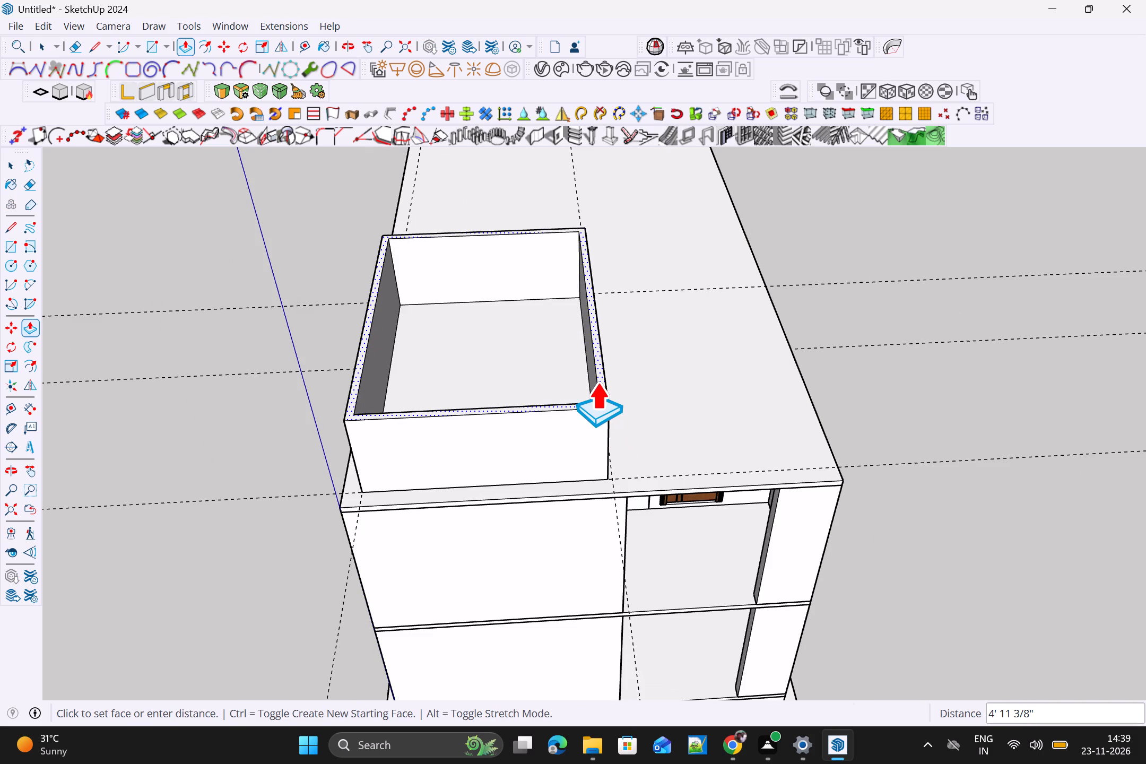
scroll(597, 381, "down", 8)
middle_click_drag(610, 356, 613, 310)
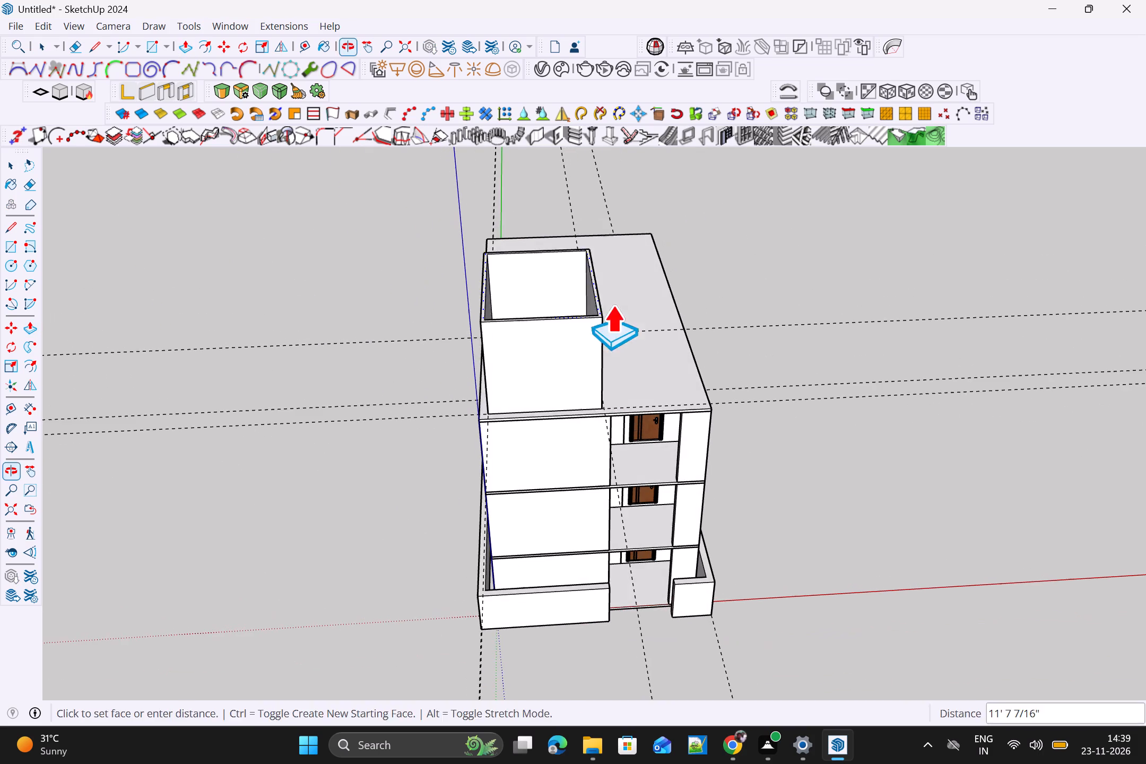
middle_click(613, 301)
middle_click_drag(614, 240, 619, 195)
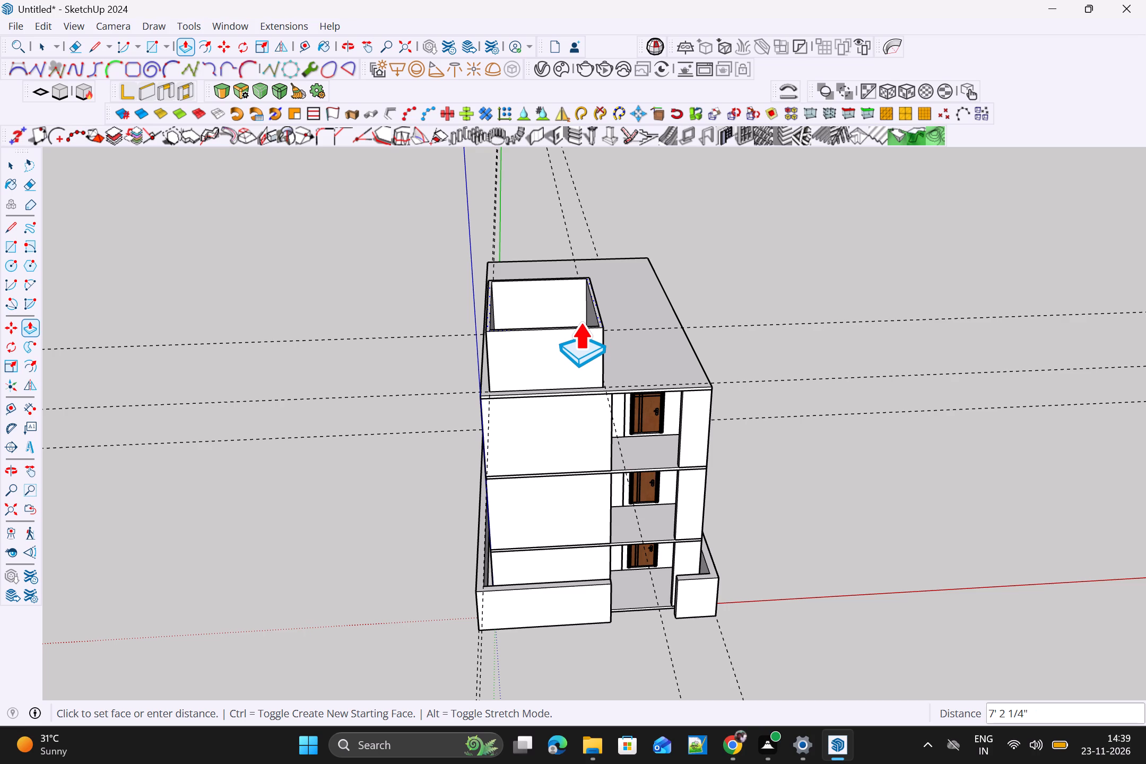
scroll(581, 325, "up", 2)
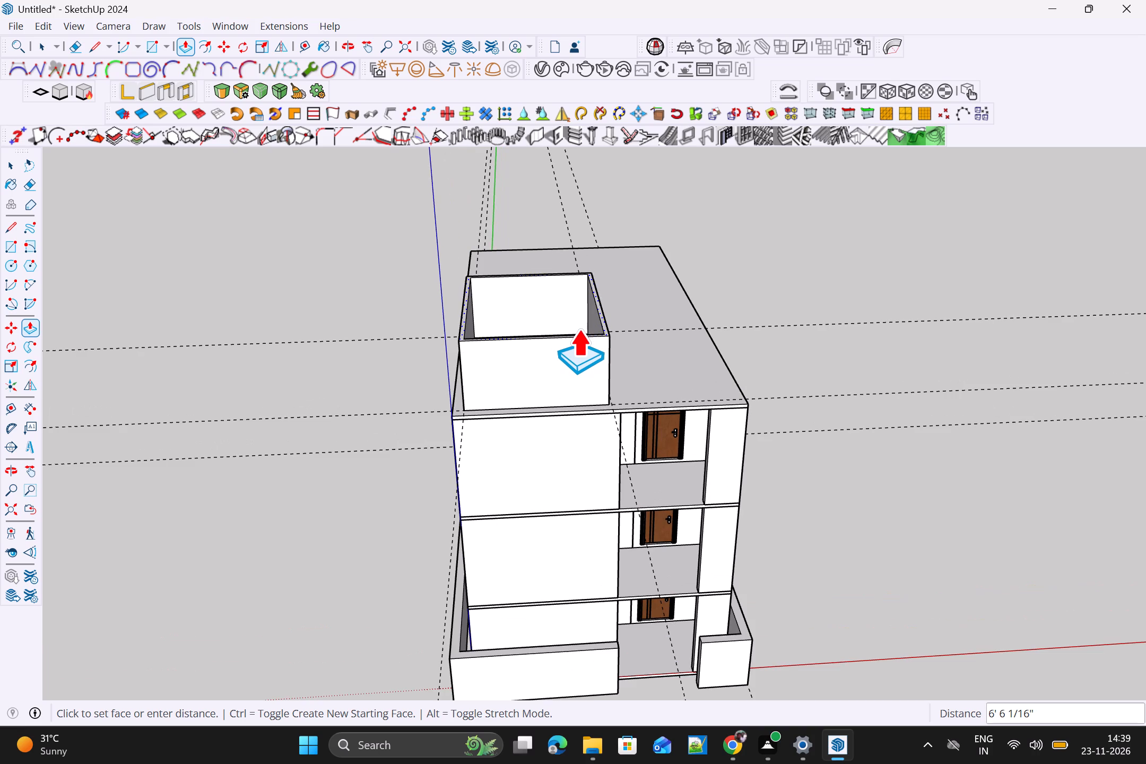
scroll(578, 331, "up", 2)
scroll(635, 202, "up", 1)
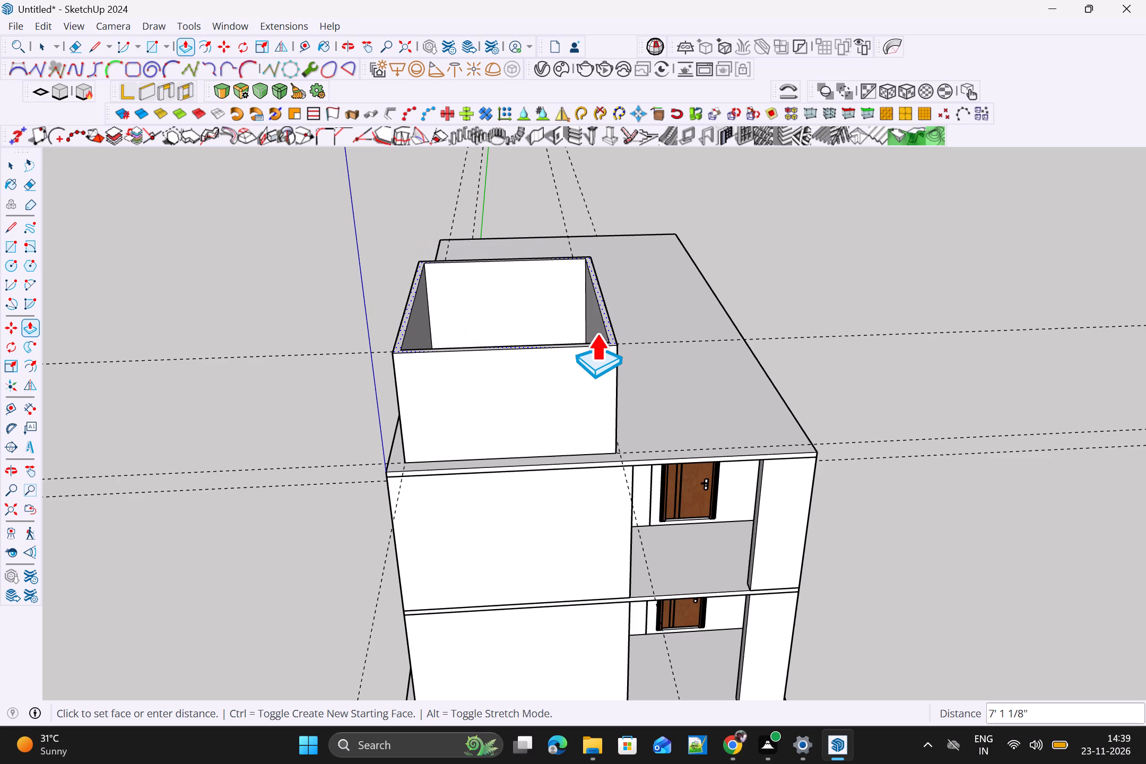
type("4'")
key("Return")
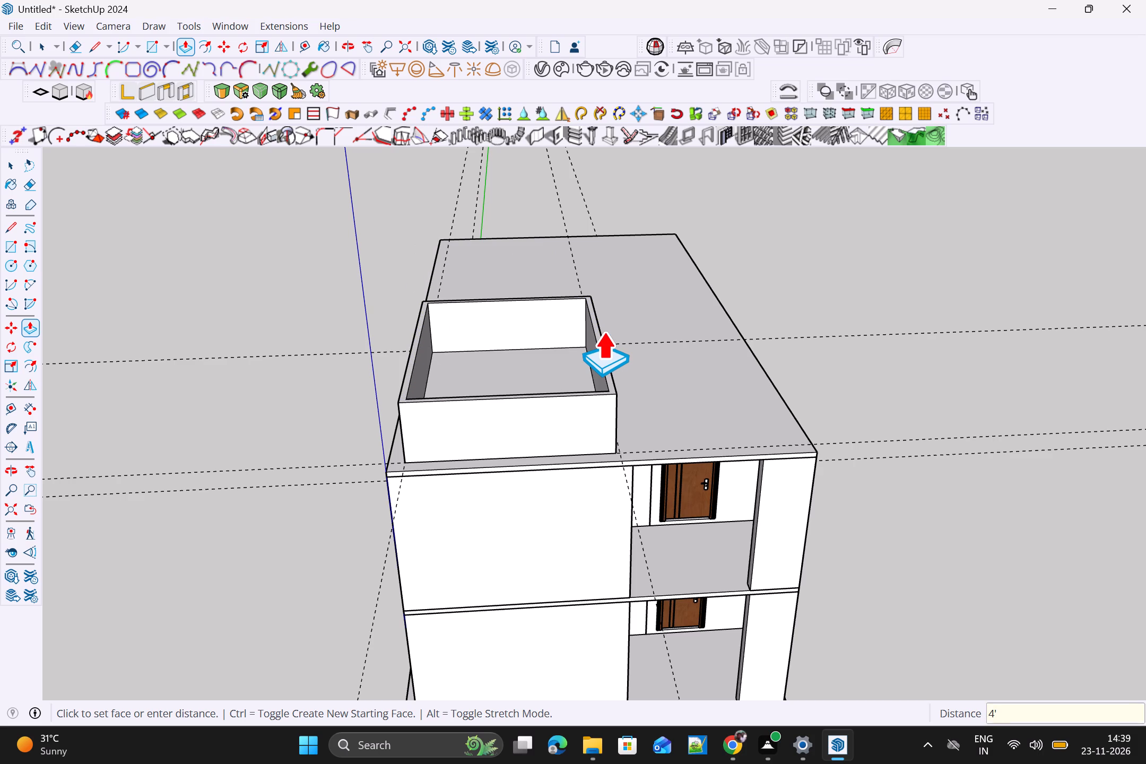
type("6'")
key("Return")
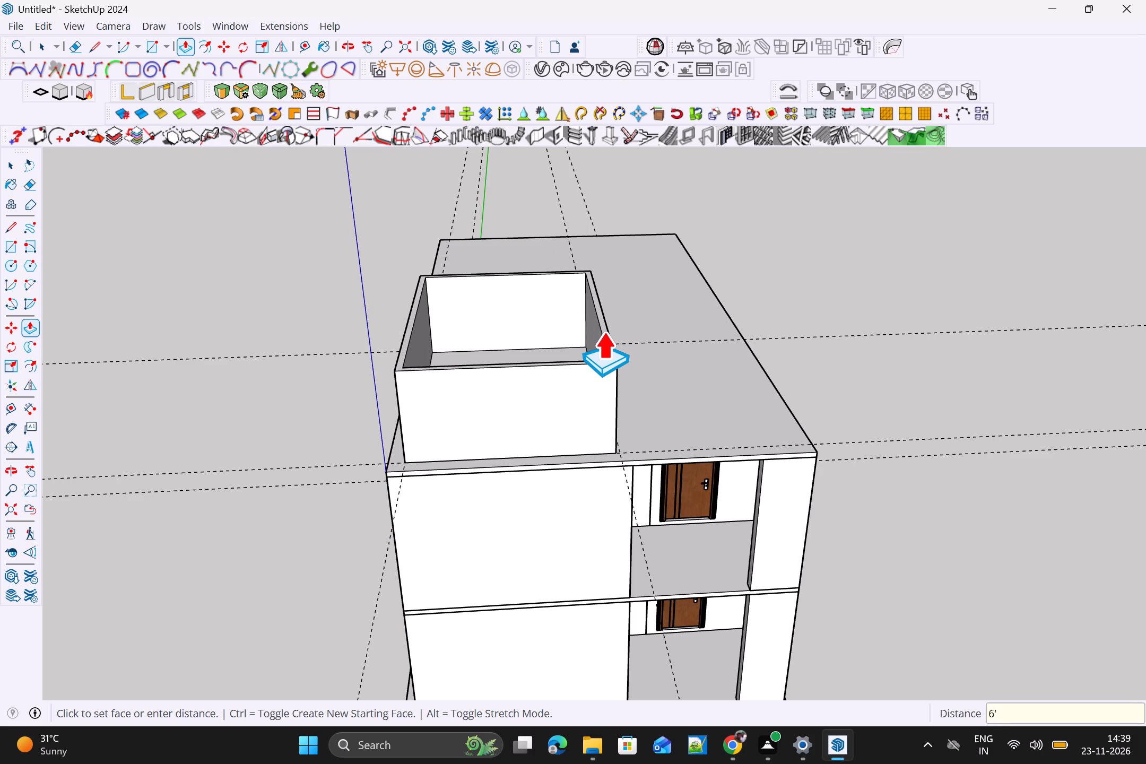
type("7'")
key("Return")
Examine the proportions of the rooftop room against the three-storey front elevation.
scroll(598, 355, "down", 5)
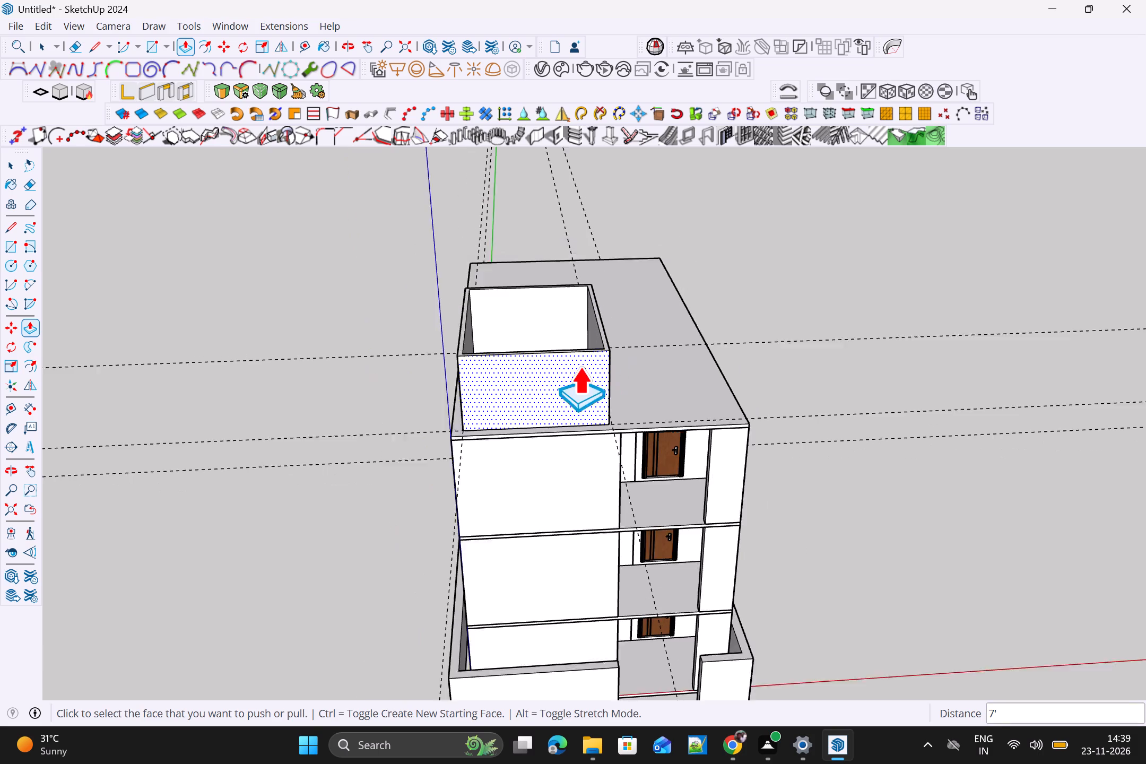
scroll(604, 433, "down", 4)
middle_click_drag(697, 585, 732, 398)
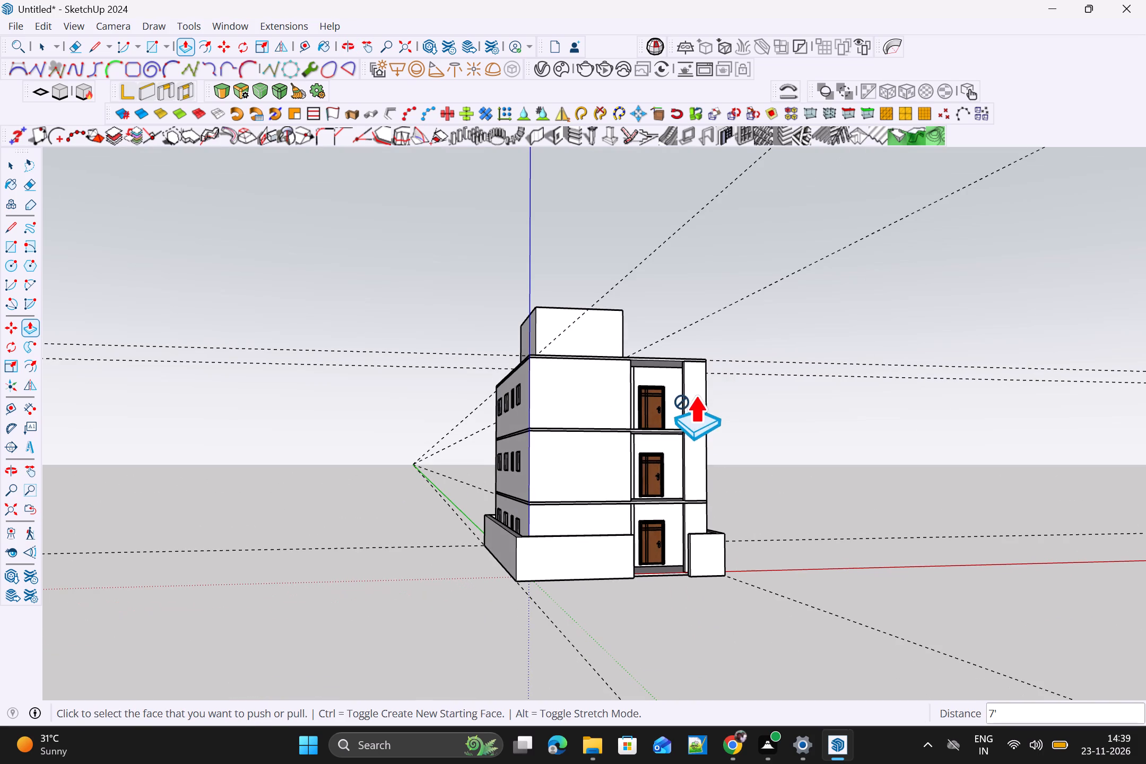
middle_click_drag(584, 461, 549, 480)
scroll(645, 470, "up", 3)
middle_click_drag(658, 488, 651, 497)
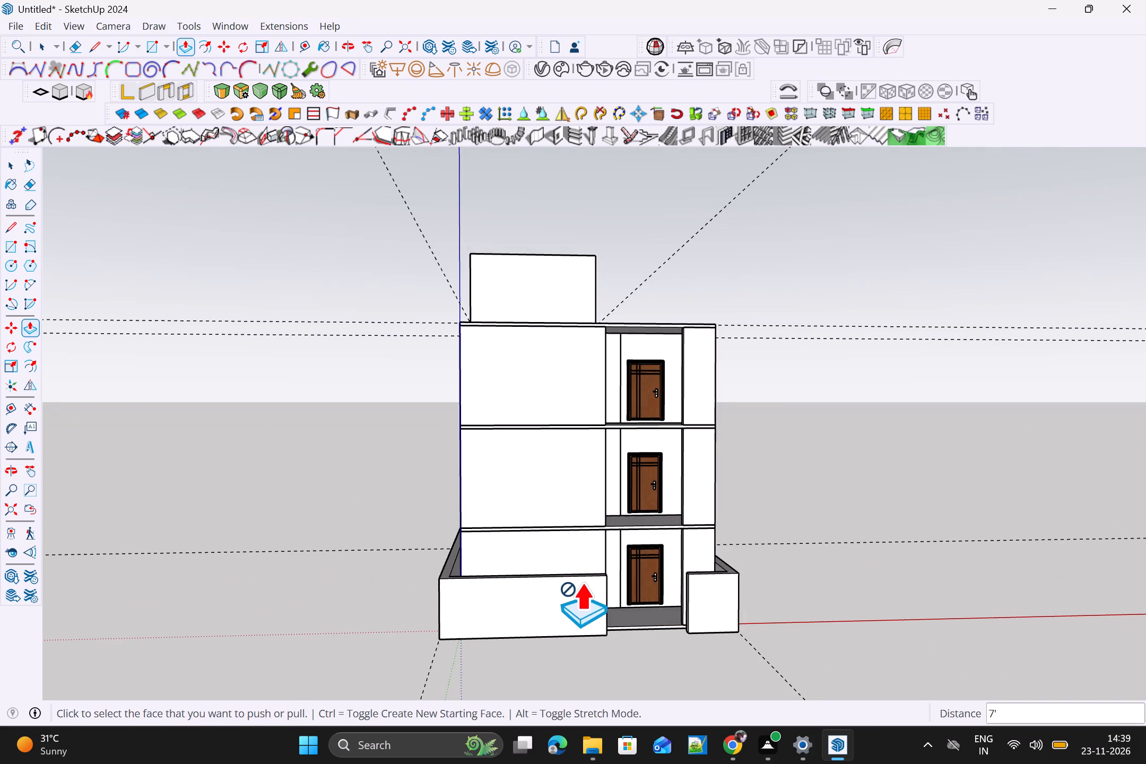
key("space")
left_click(816, 531)
scroll(716, 488, "up", 4)
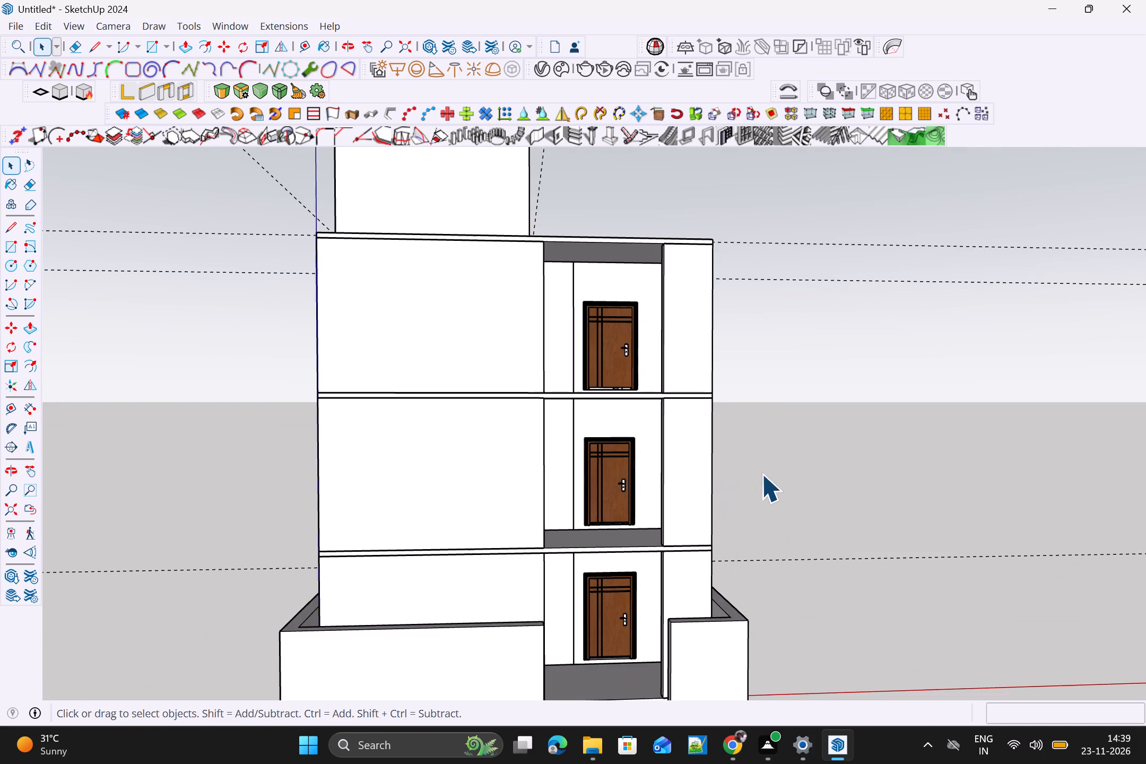
left_click(766, 472)
scroll(757, 474, "down", 5)
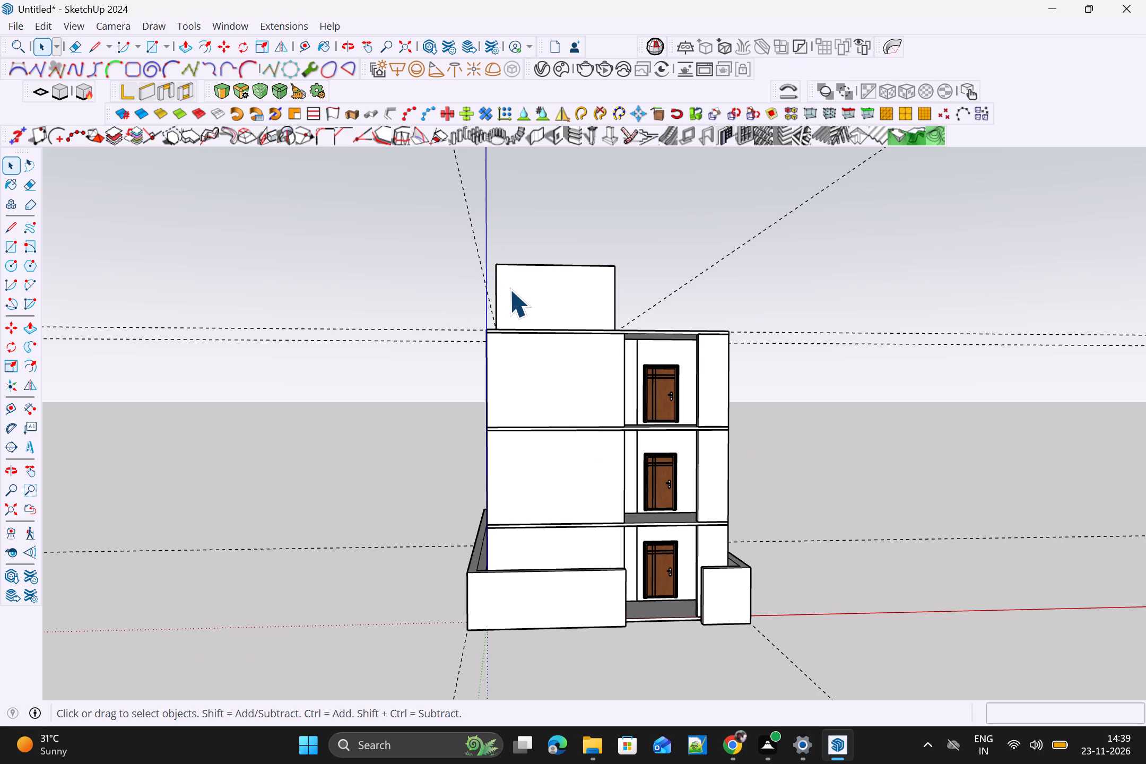
Select all connected geometry of the rooftop room walls and make it a group.
scroll(510, 289, "up", 3)
scroll(533, 301, "down", 3)
middle_click_drag(539, 315, 538, 383)
scroll(537, 351, "up", 5)
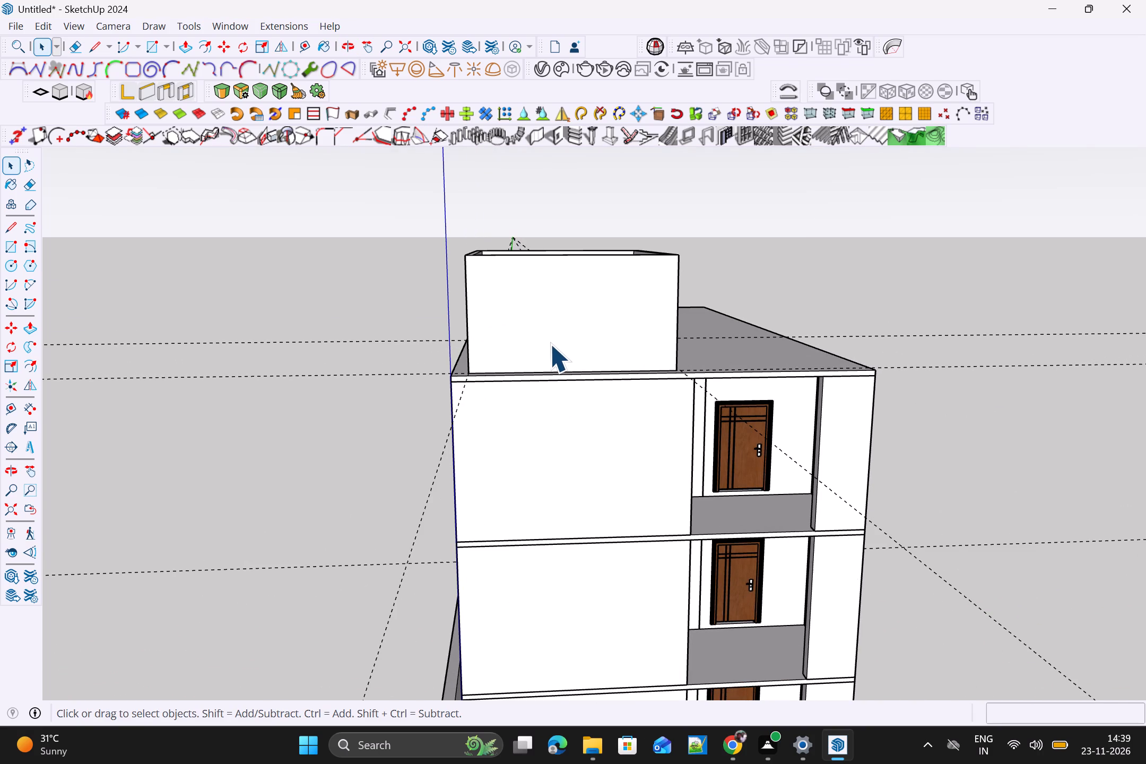
triple_click(550, 344)
left_click(552, 344)
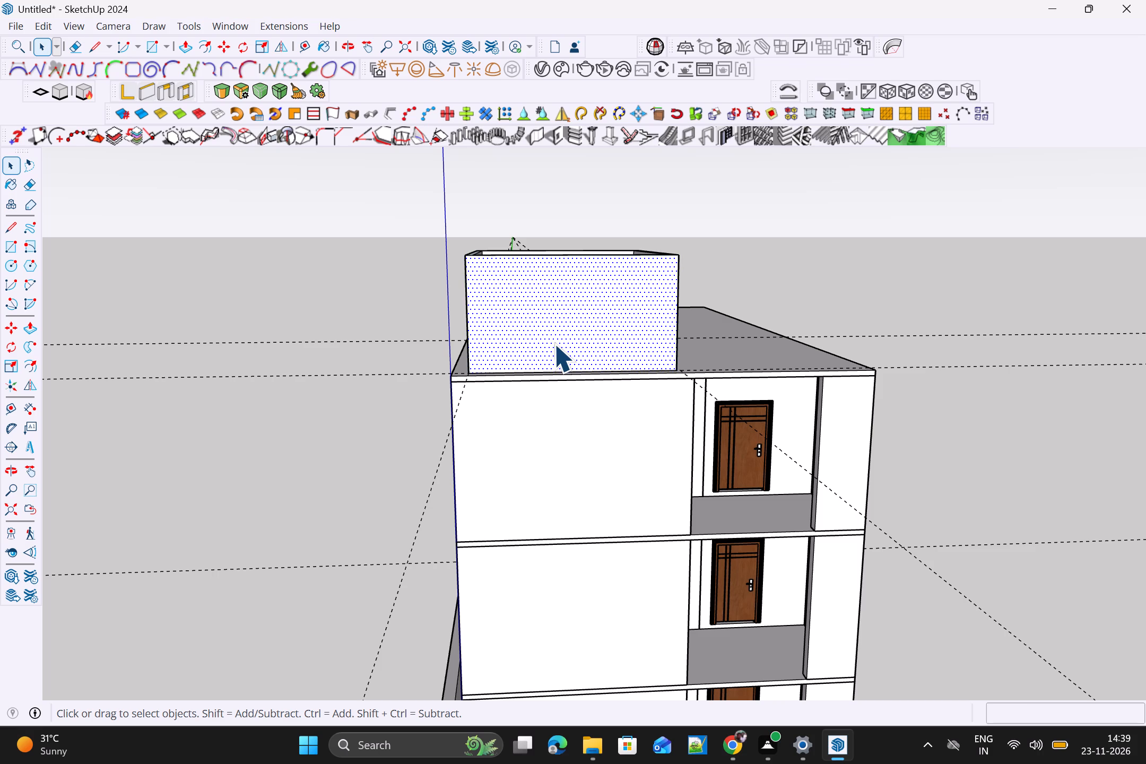
right_click(554, 343)
left_click(549, 338)
left_click(354, 333)
double_click(539, 314)
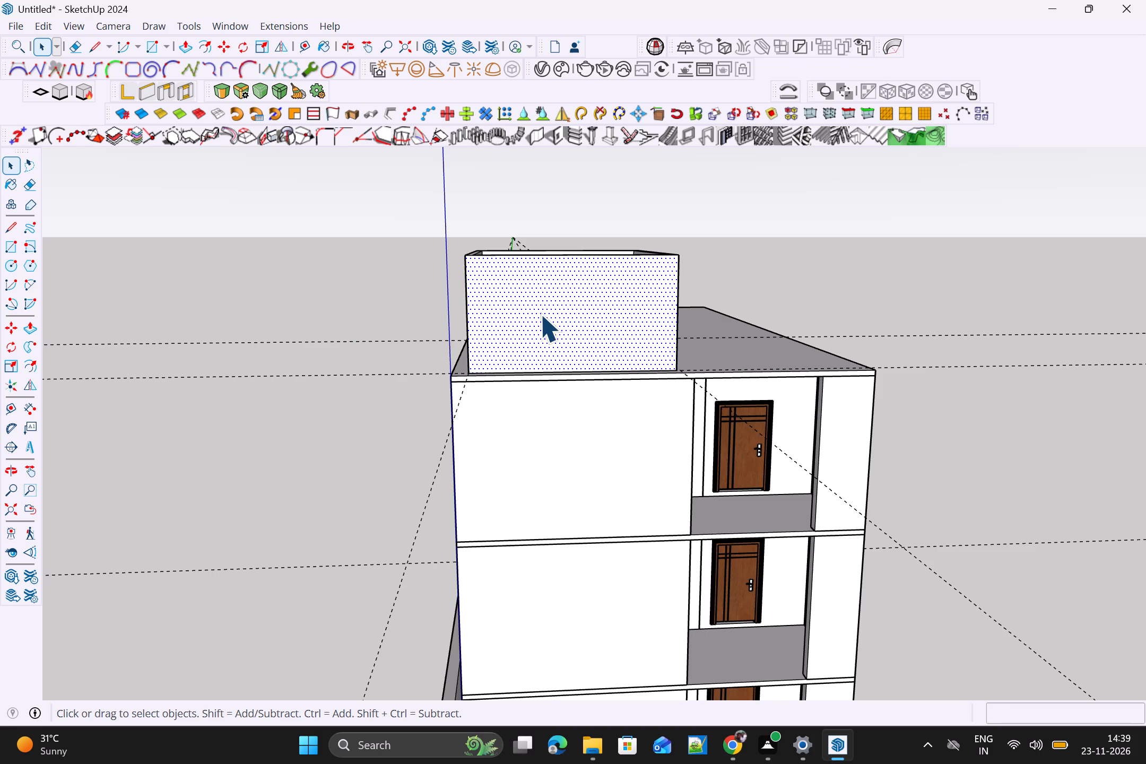
triple_click(550, 314)
double_click(549, 314)
right_click(547, 314)
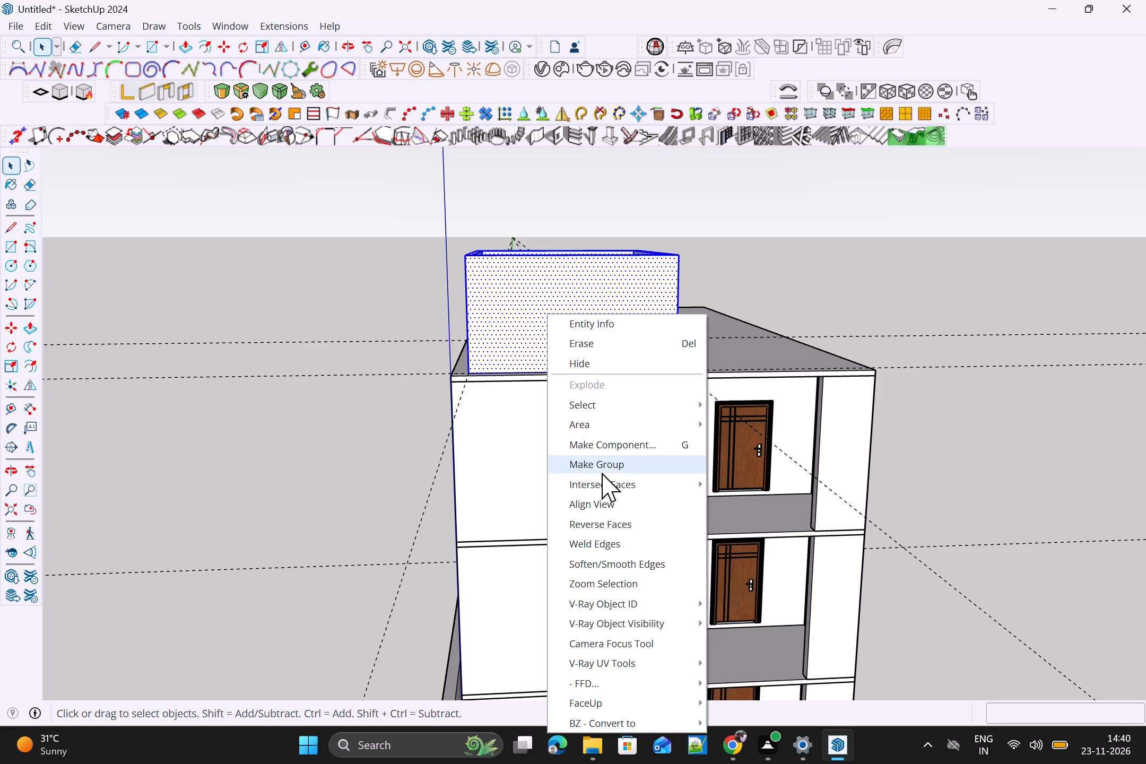
left_click(610, 468)
left_click(336, 288)
scroll(434, 333, "up", 2)
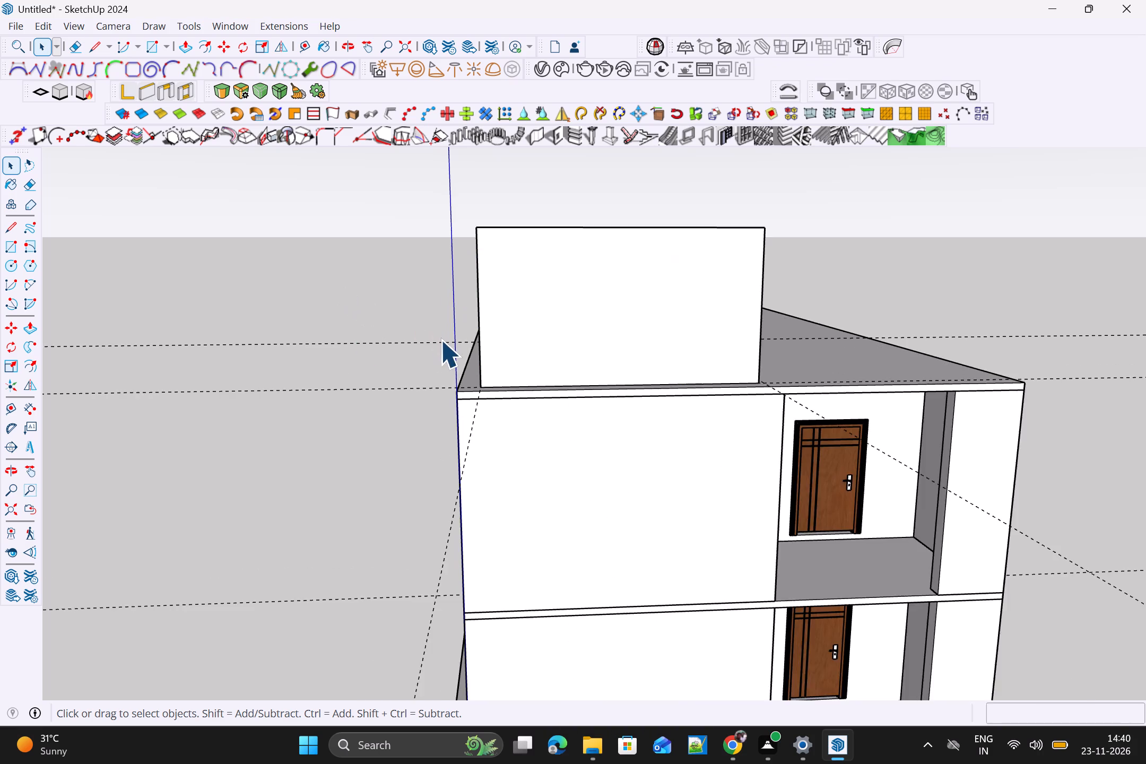
Draw a 5" high rectangle about 12' 9" long across the top of the rooftop room's front wall.
scroll(439, 346, "down", 3)
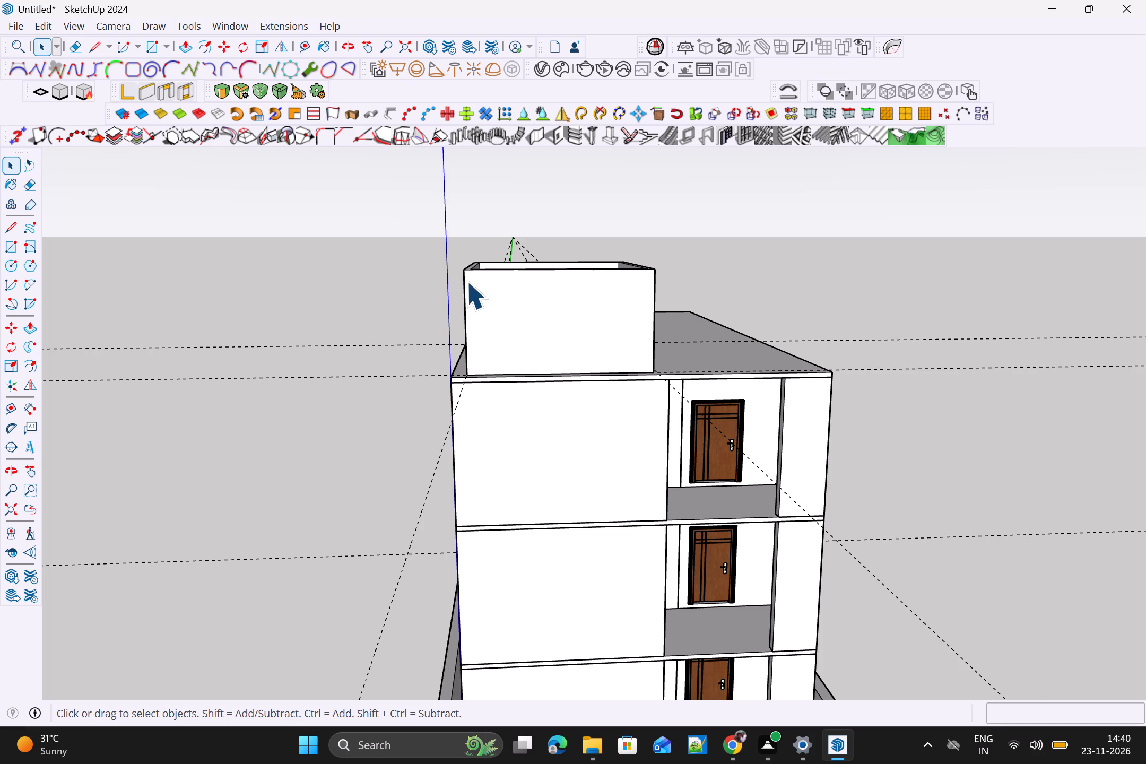
scroll(466, 281, "up", 4)
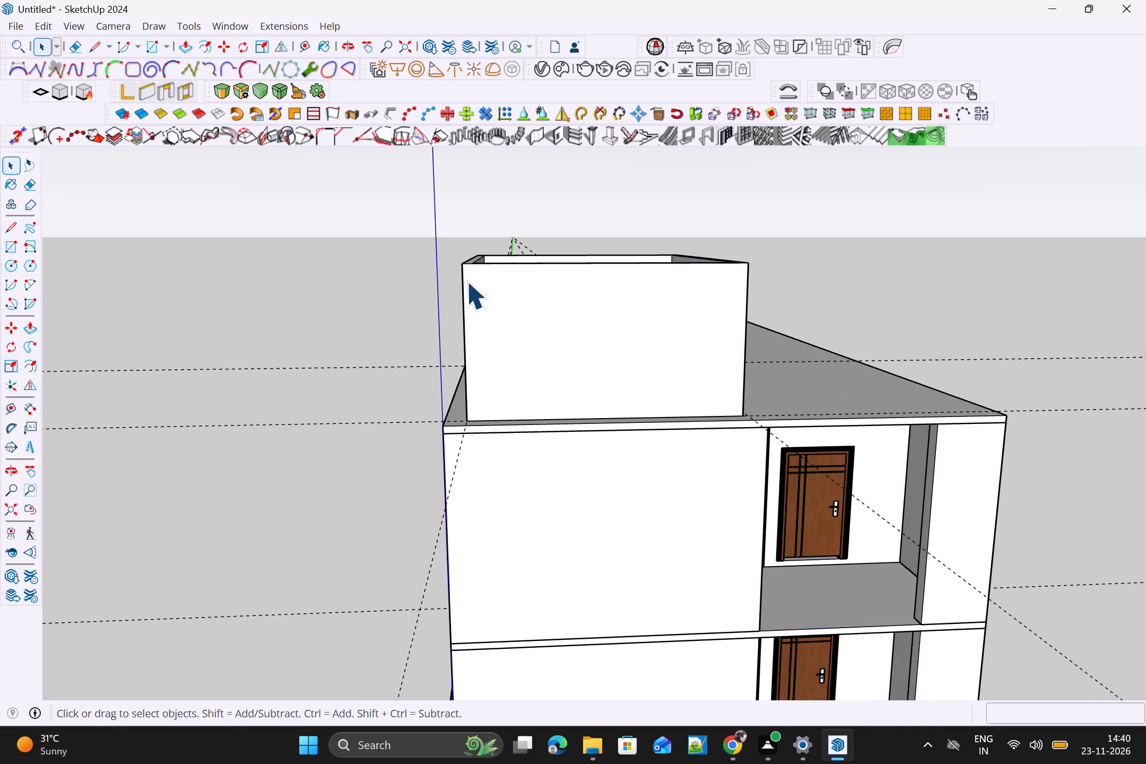
key("r")
left_click(462, 263)
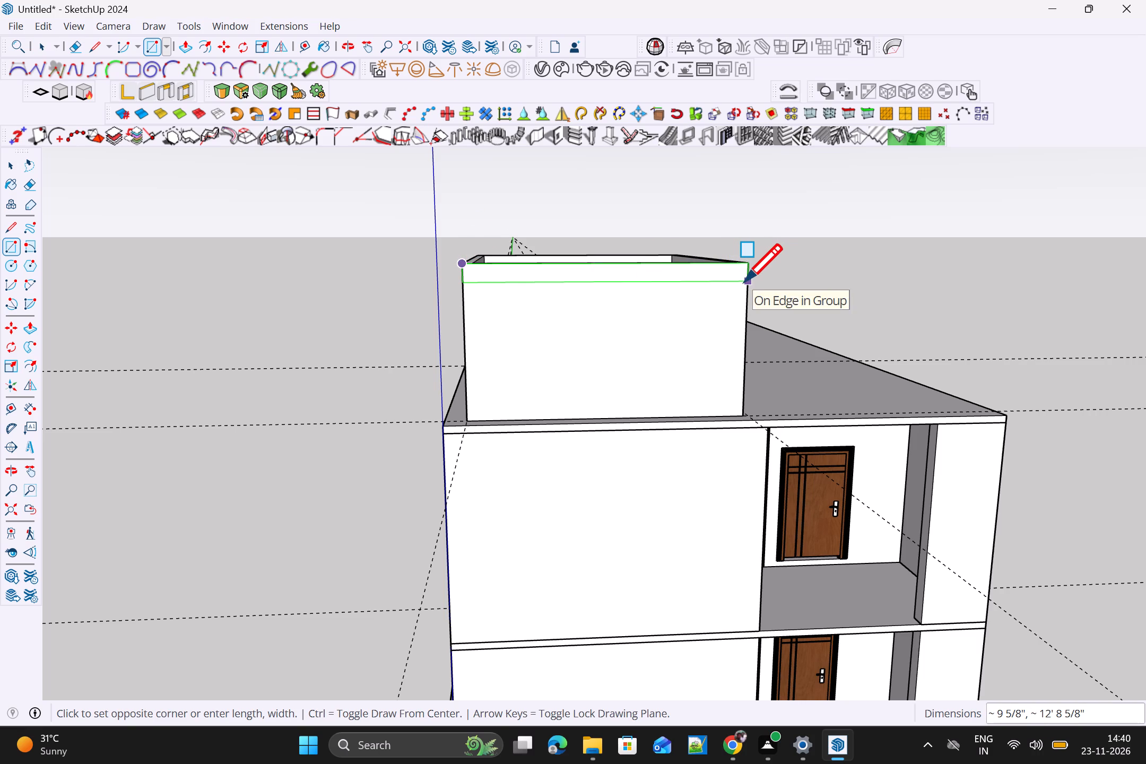
scroll(744, 282, "up", 6)
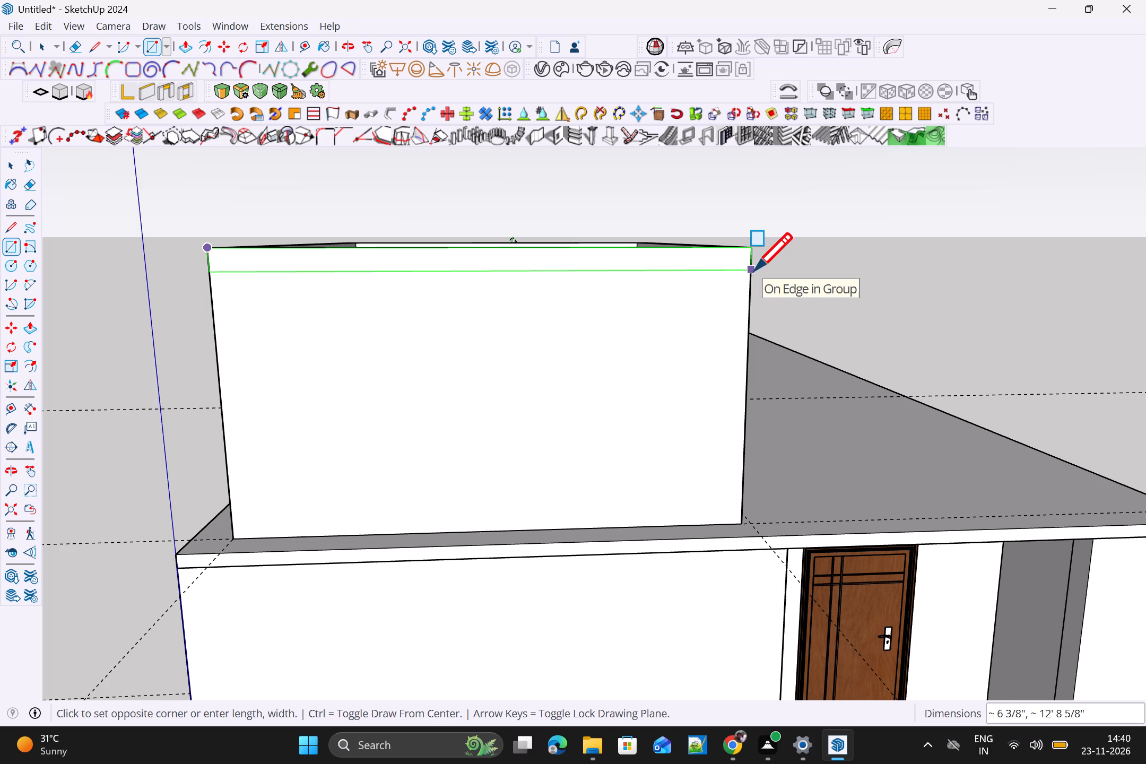
key("1")
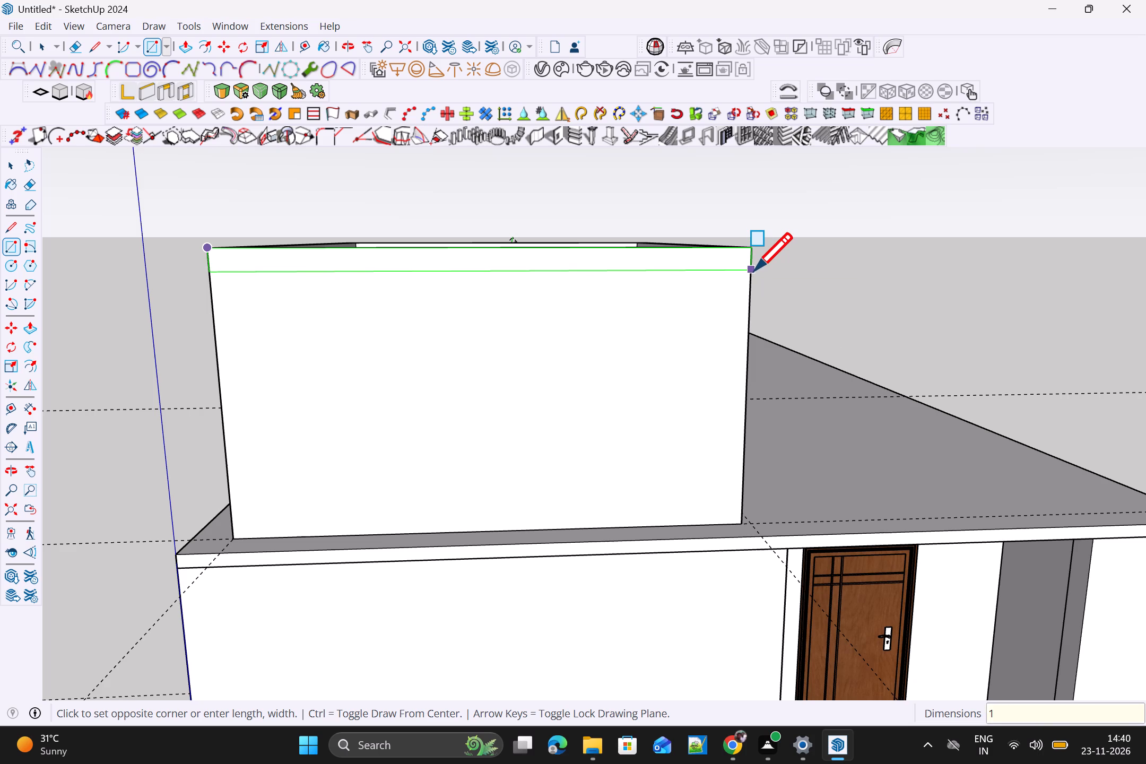
key("BackSpace")
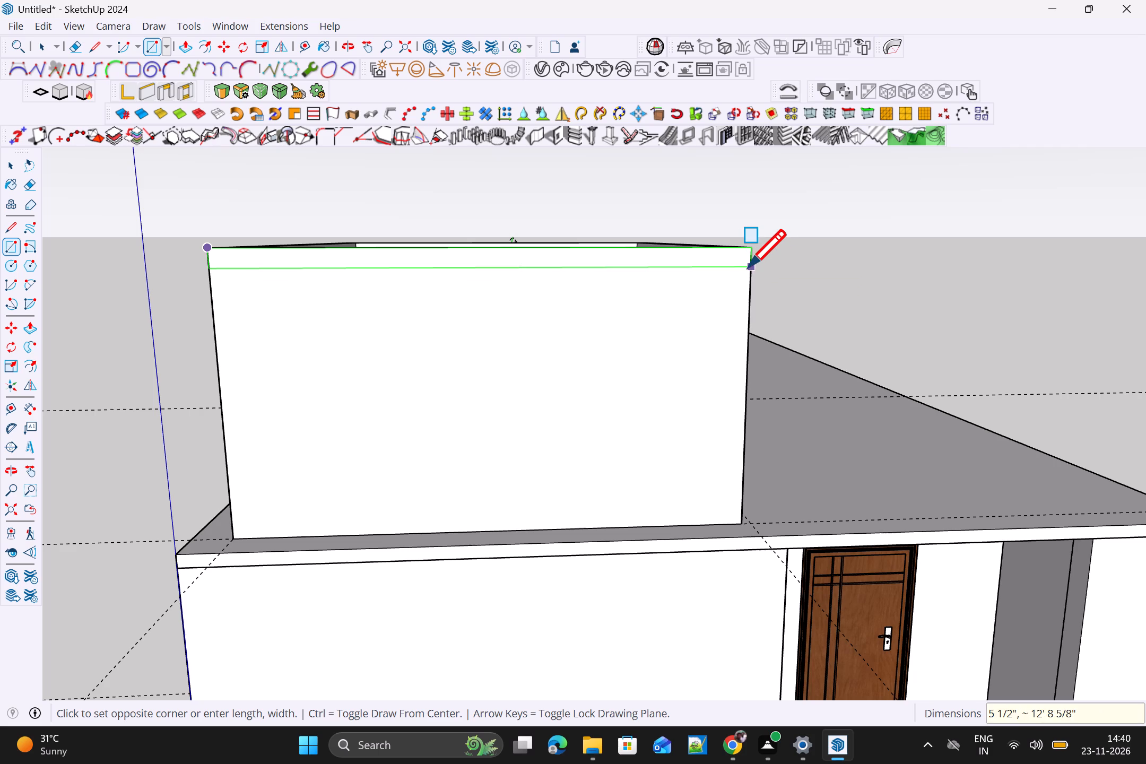
key("5")
key("shift+quotedbl")
key("shift+Return")
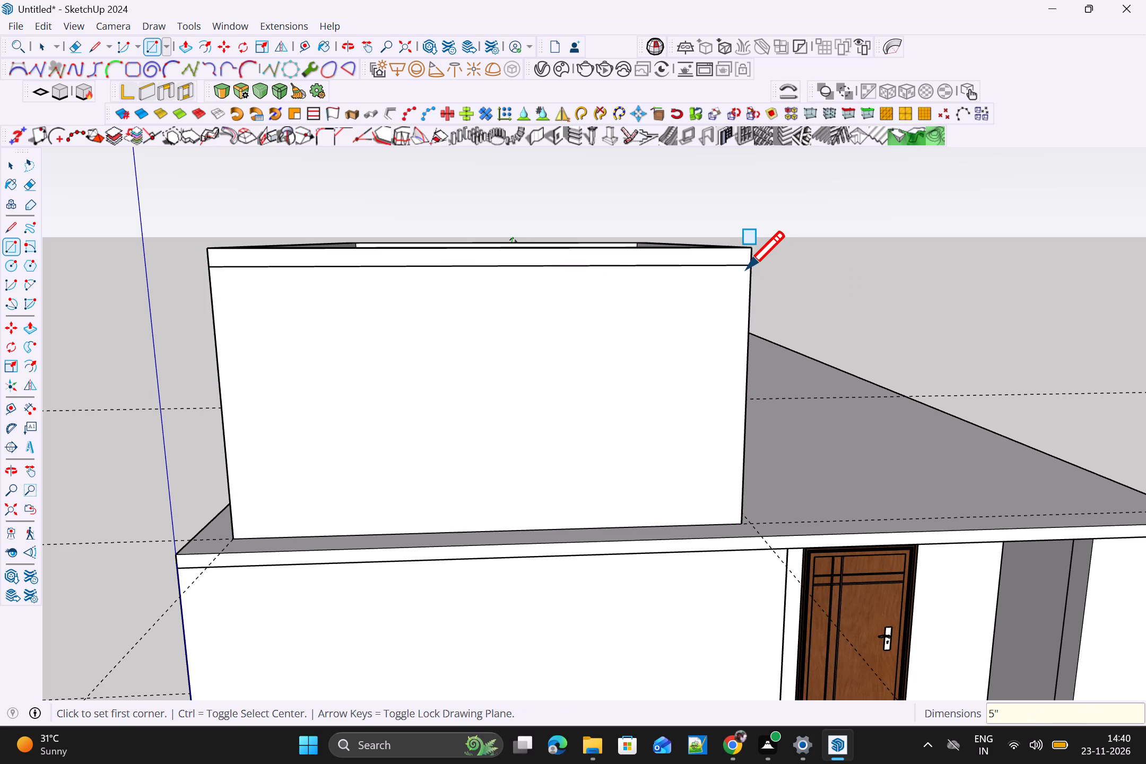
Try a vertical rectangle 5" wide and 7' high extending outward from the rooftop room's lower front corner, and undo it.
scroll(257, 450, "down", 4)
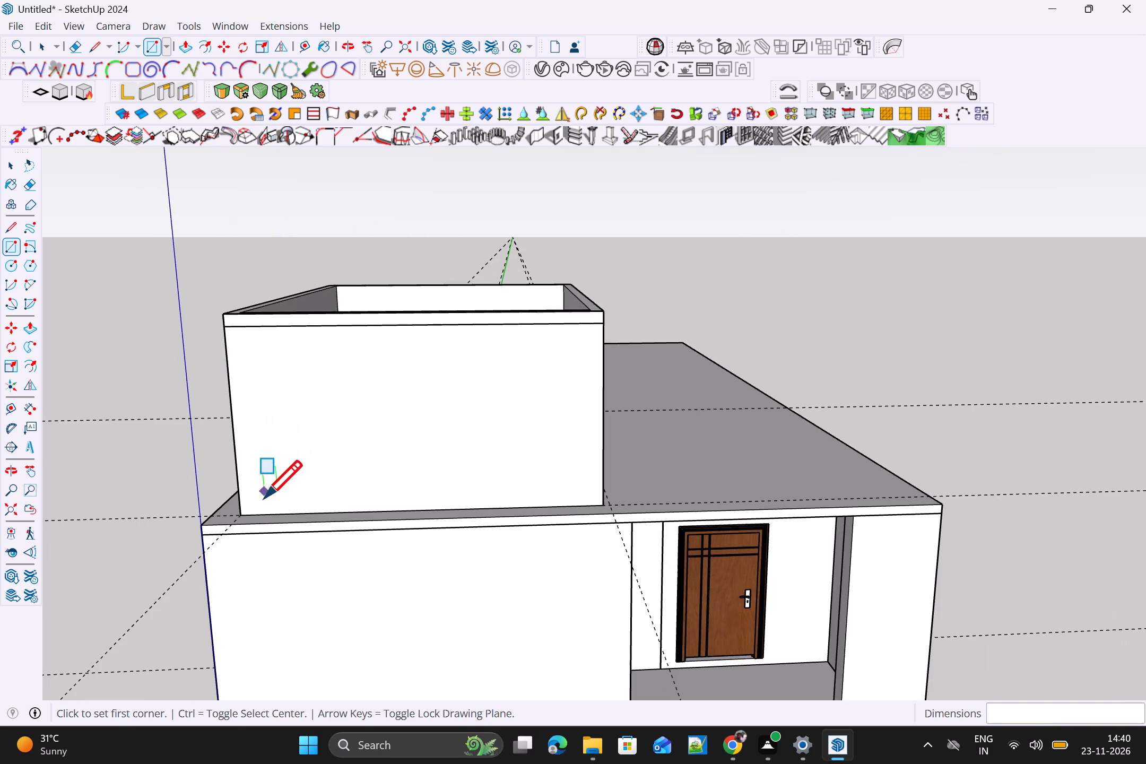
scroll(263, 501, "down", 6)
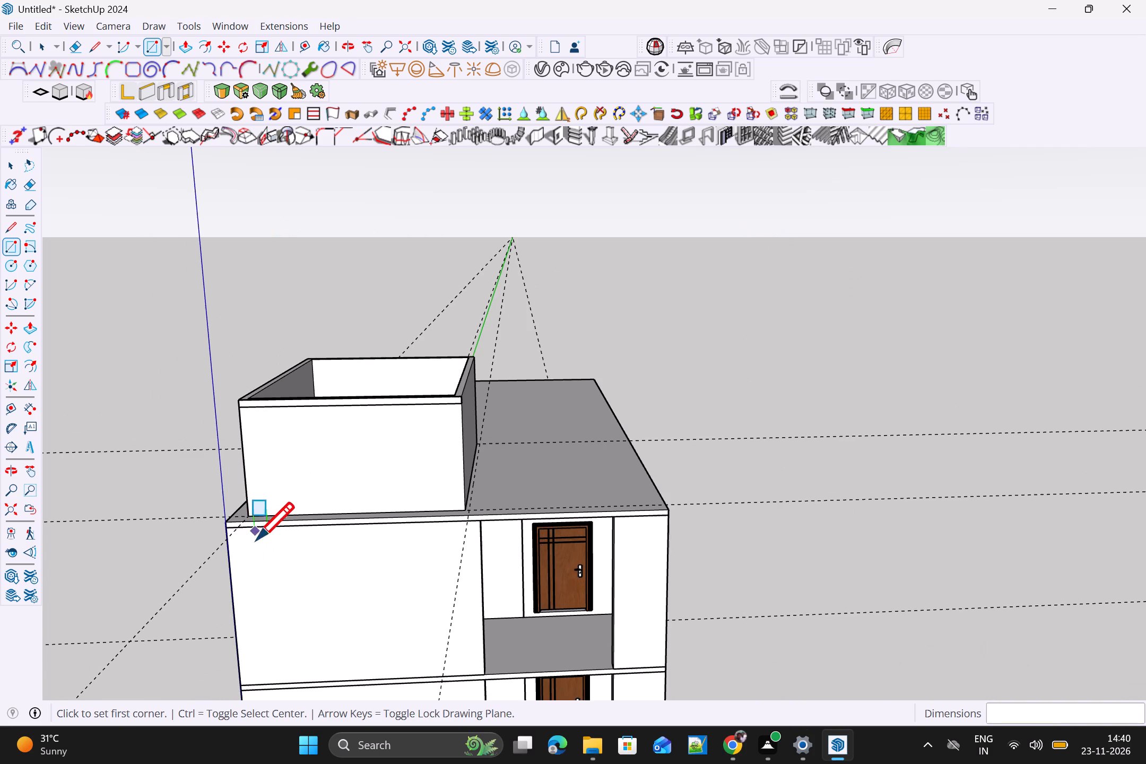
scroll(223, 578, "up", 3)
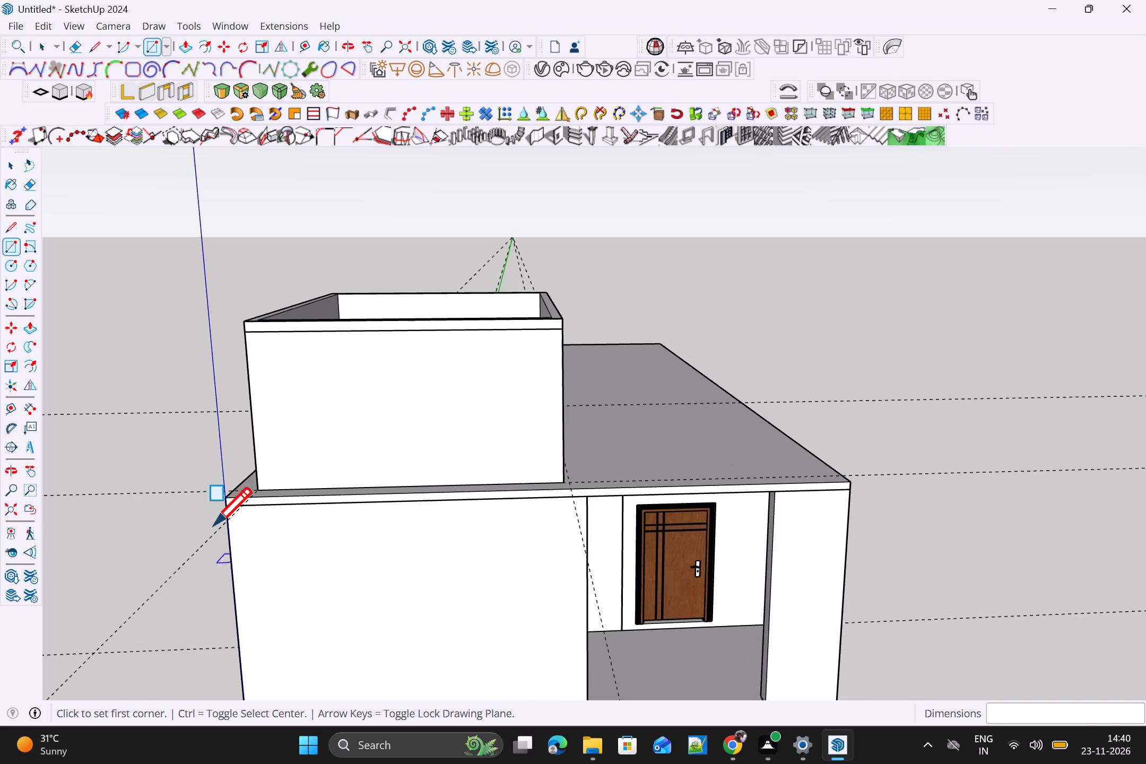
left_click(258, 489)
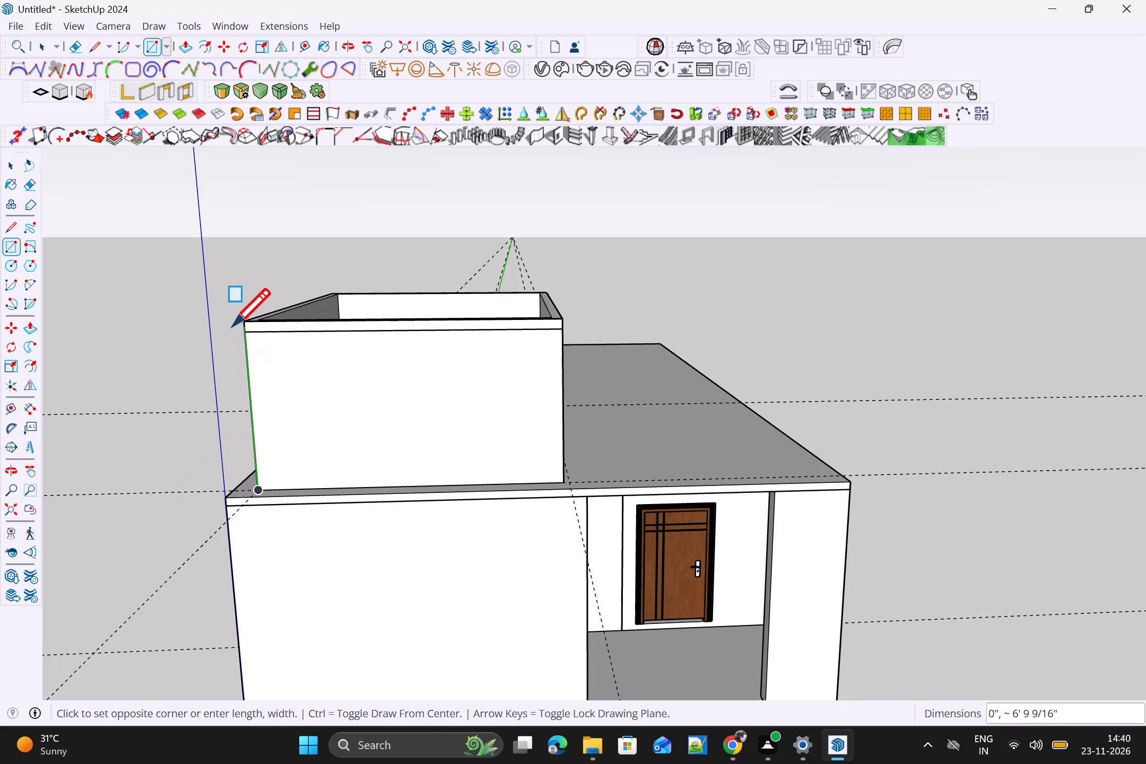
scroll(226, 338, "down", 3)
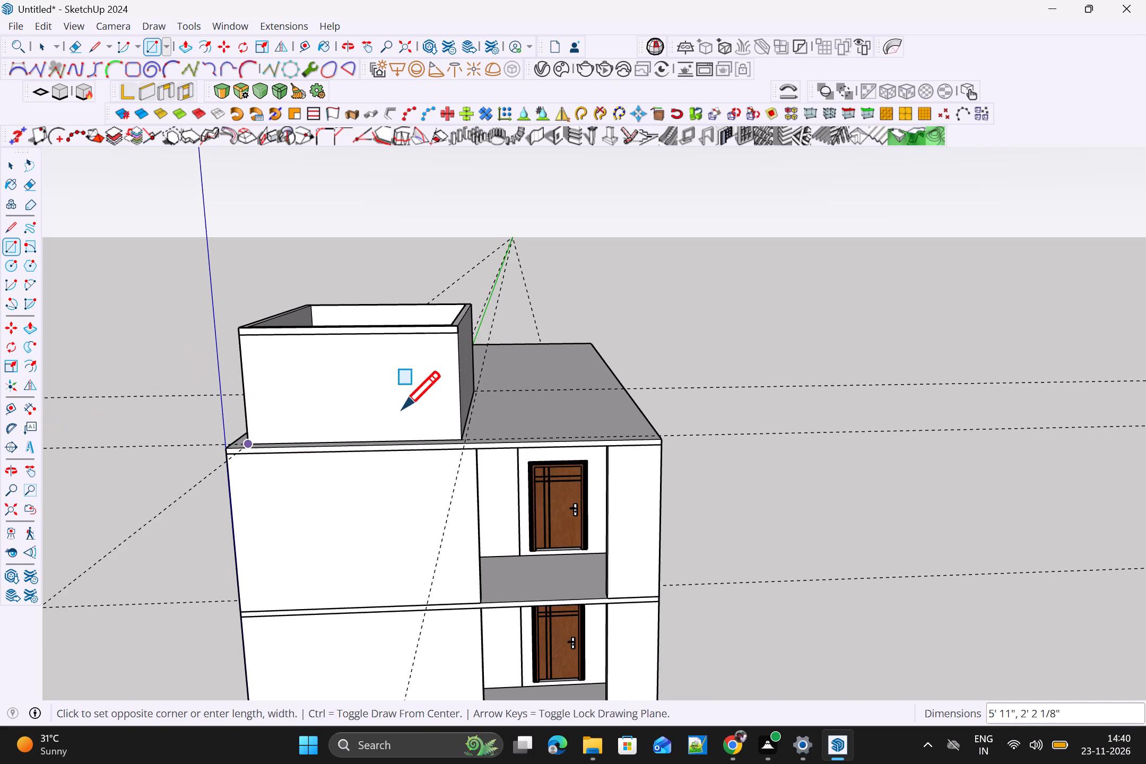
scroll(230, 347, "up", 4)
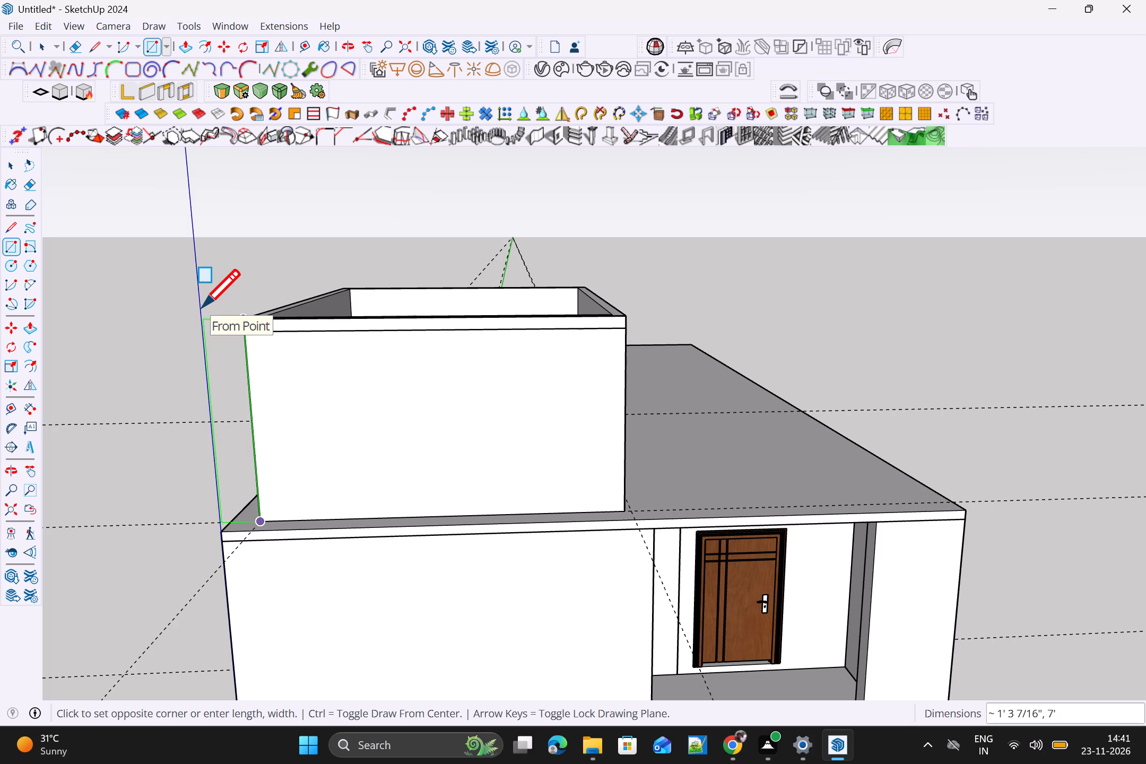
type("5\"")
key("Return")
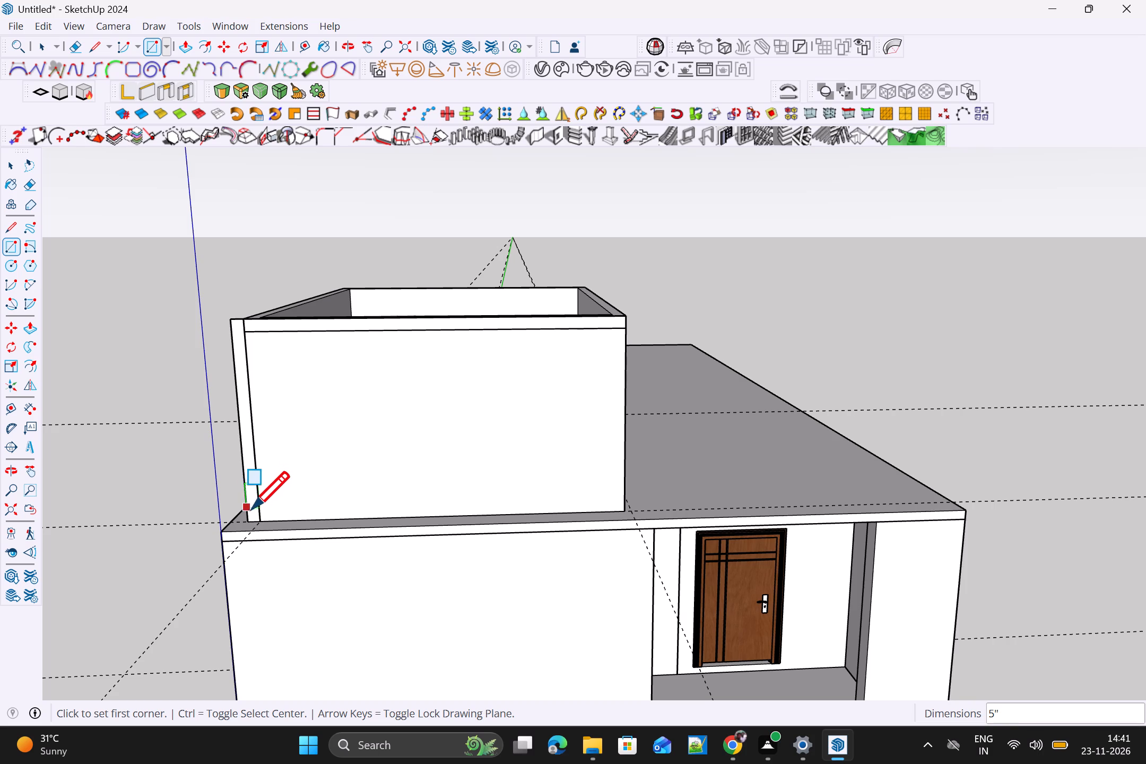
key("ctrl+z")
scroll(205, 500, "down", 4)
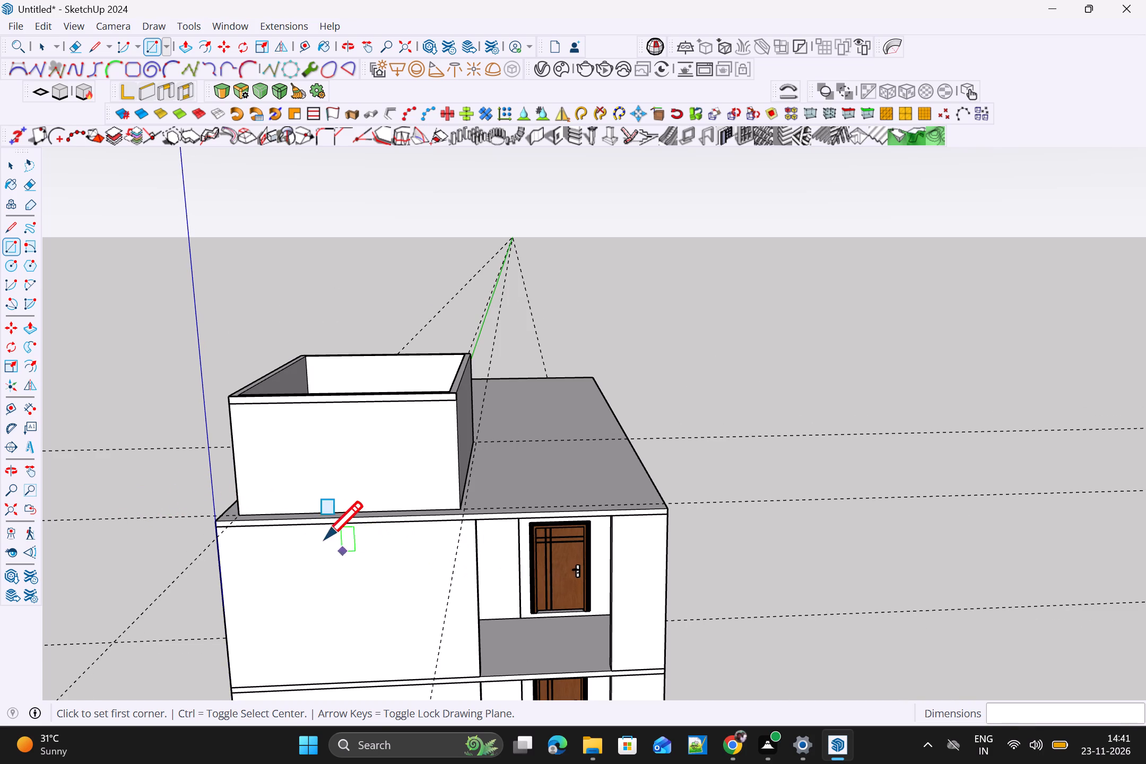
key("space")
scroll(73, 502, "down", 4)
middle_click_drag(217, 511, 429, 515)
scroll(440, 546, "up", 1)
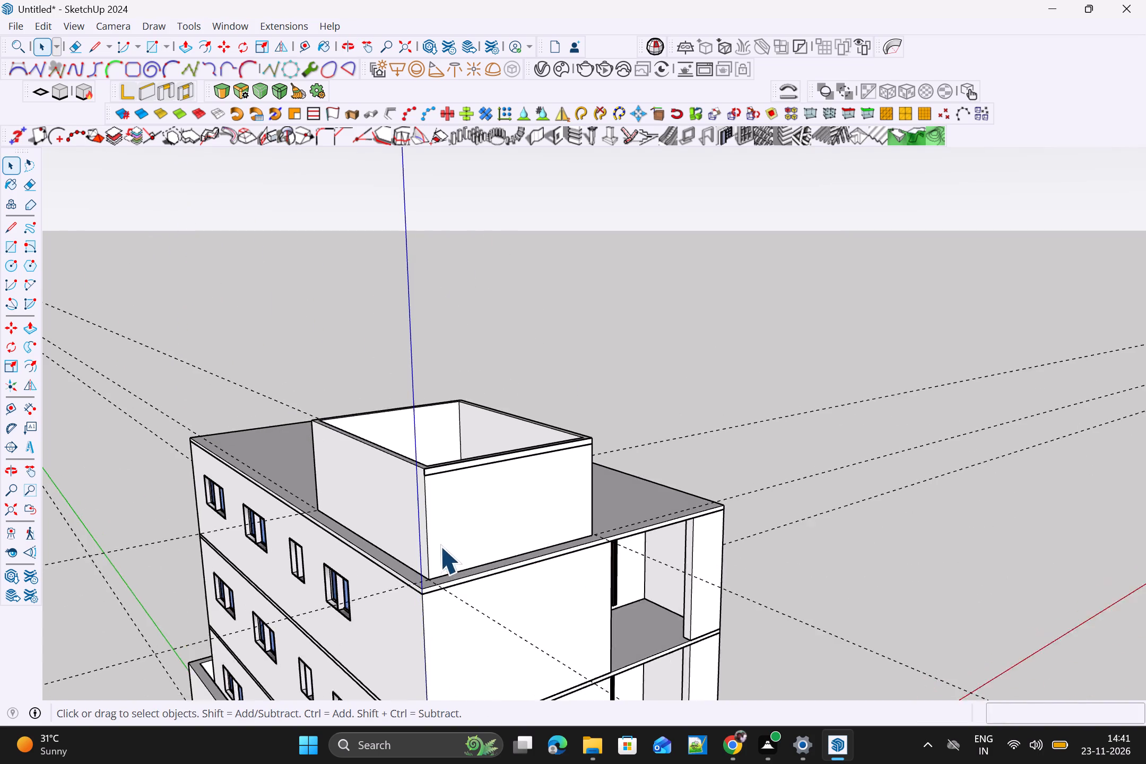
Inside the rooftop room group, extend the long side wall's outer face outward 1' with Push/Pull towards the roof slab's edge.
scroll(440, 546, "up", 5)
middle_click_drag(497, 620, 548, 620)
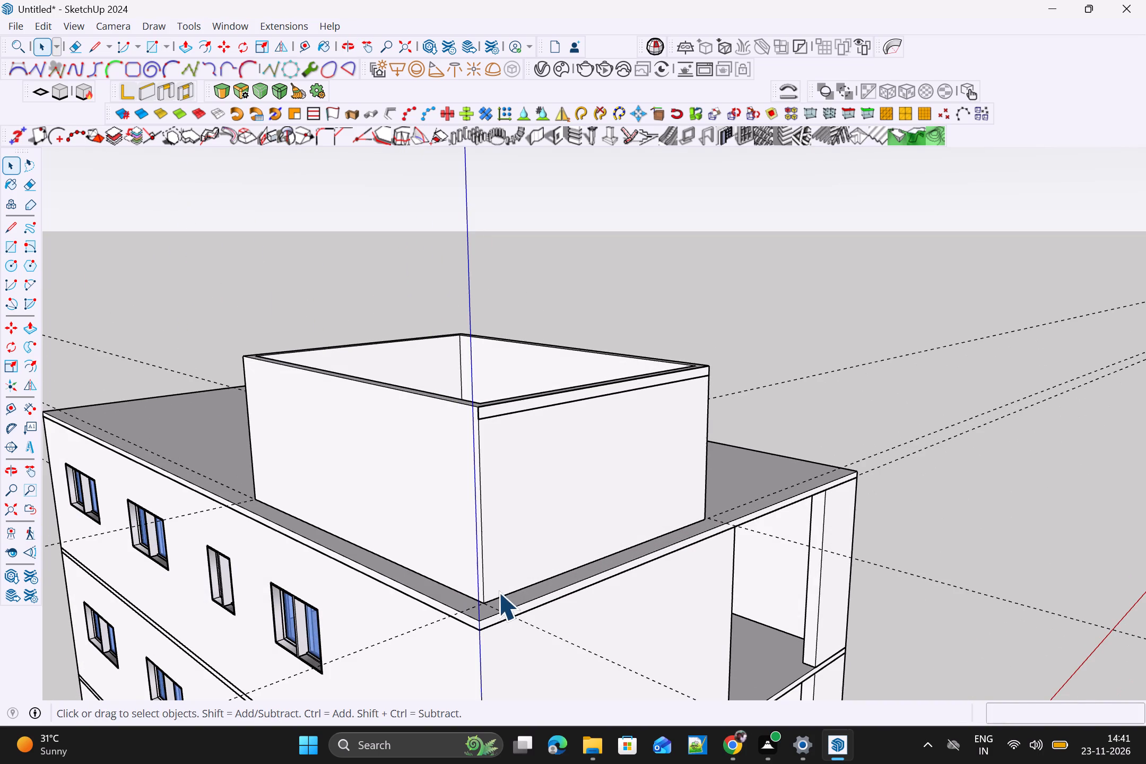
left_click(424, 529)
left_click(423, 523)
double_click(429, 521)
double_click(429, 514)
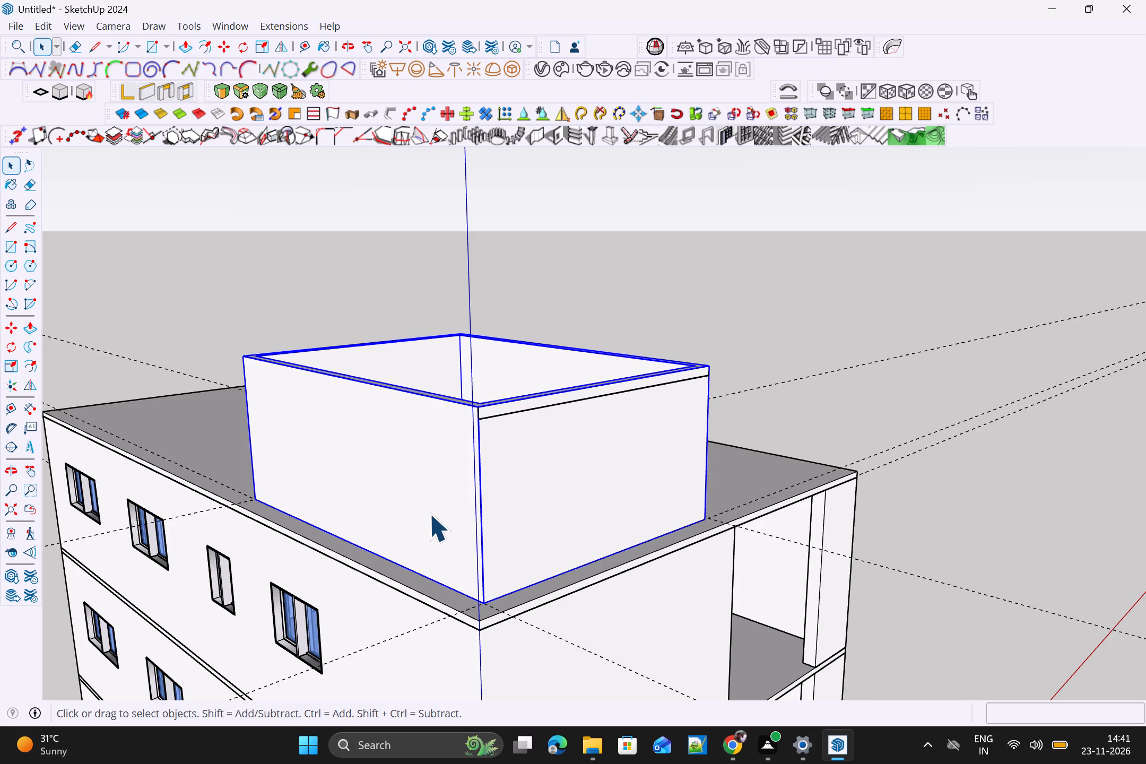
double_click(433, 511)
left_click(435, 511)
left_click(432, 509)
left_click(437, 497)
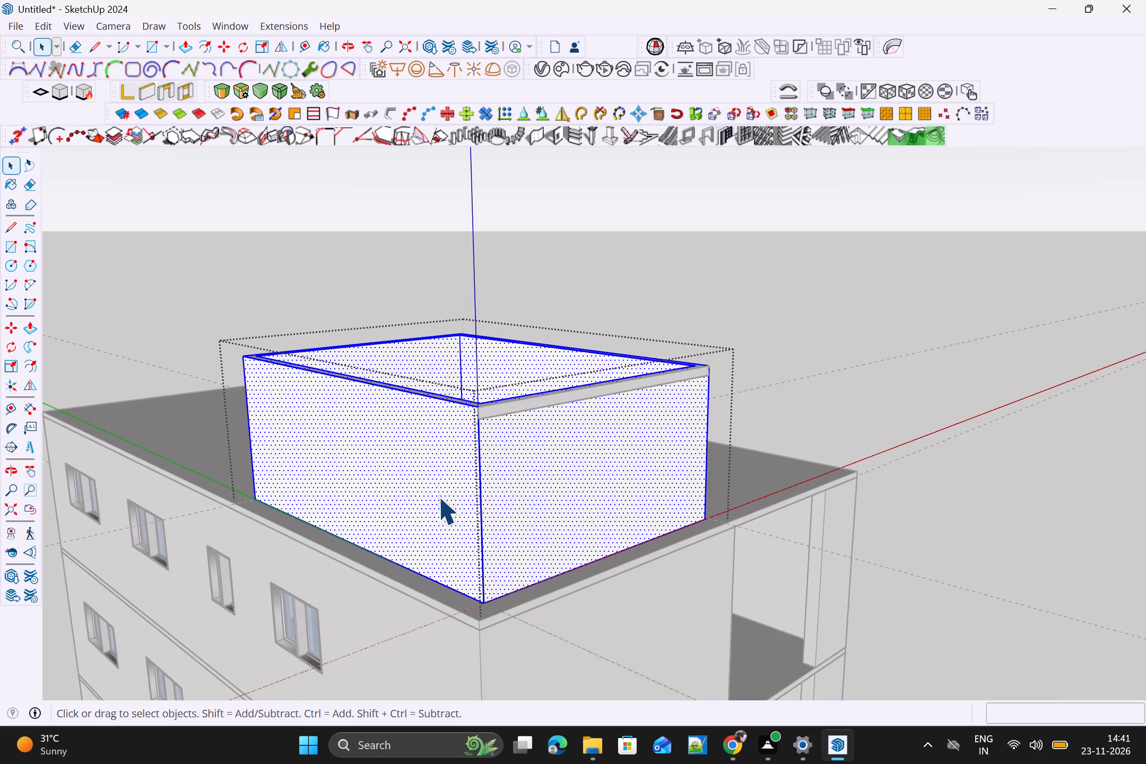
key("p")
left_click(431, 480)
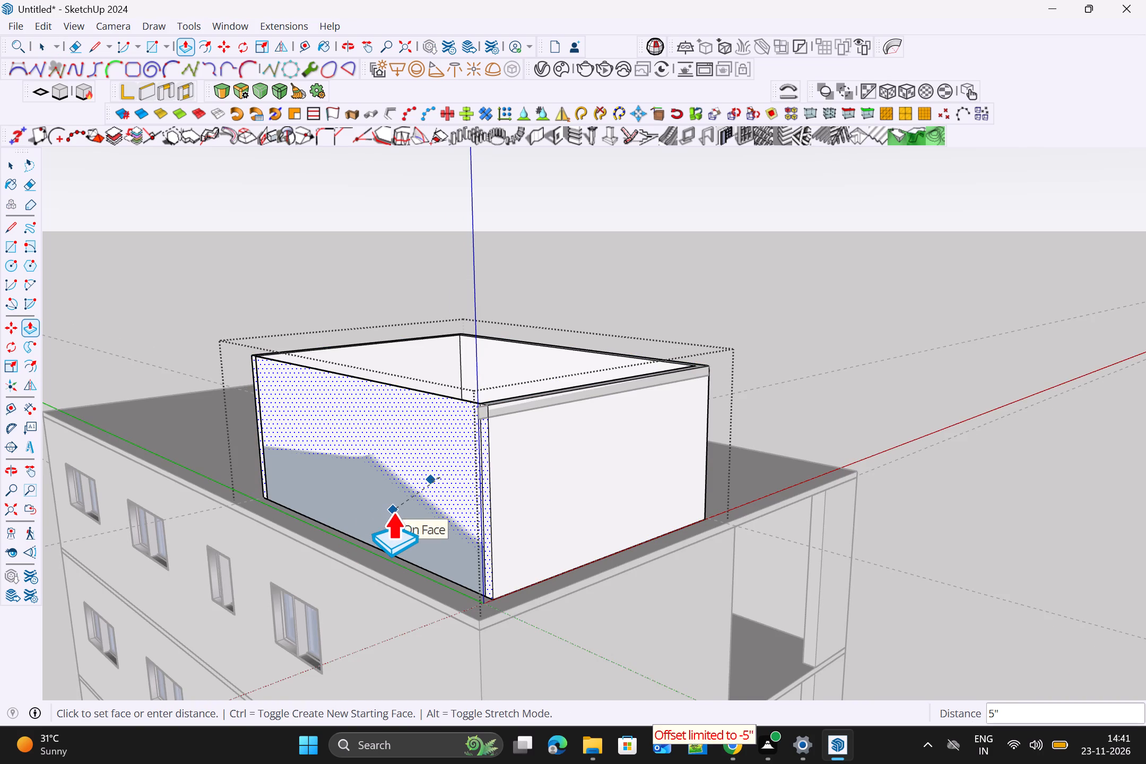
key("Escape")
left_click_drag(424, 504, 405, 511)
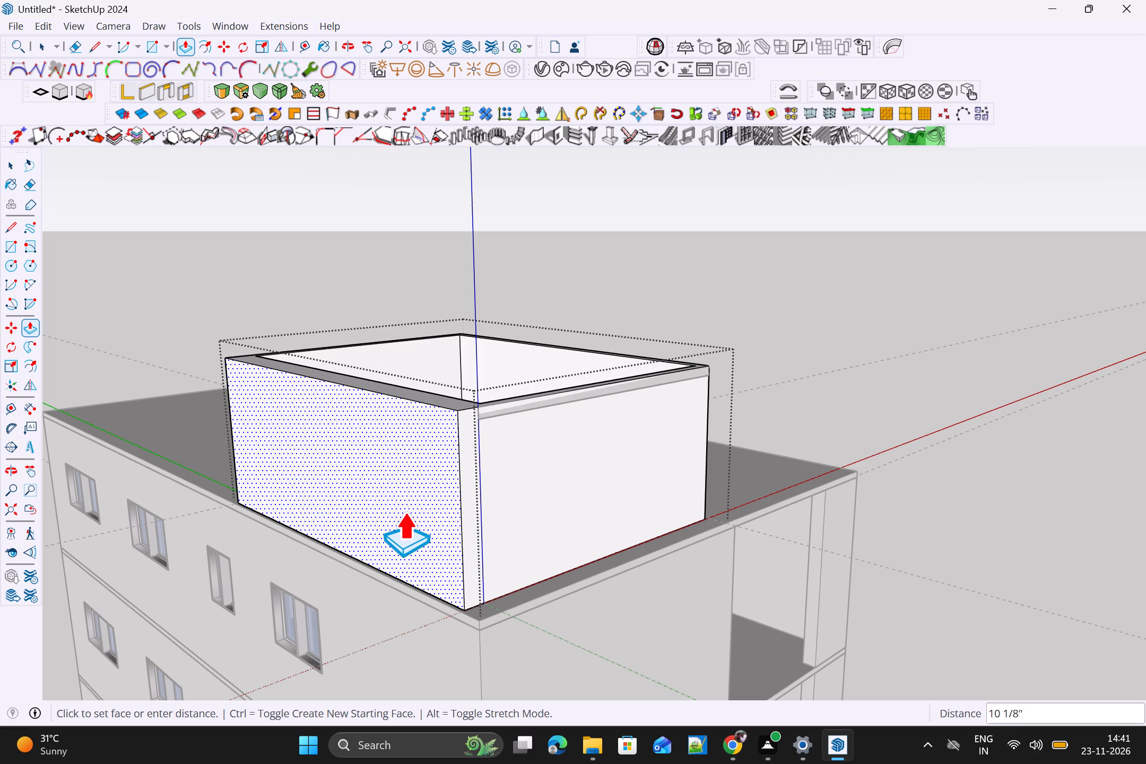
left_click_drag(405, 511, 405, 516)
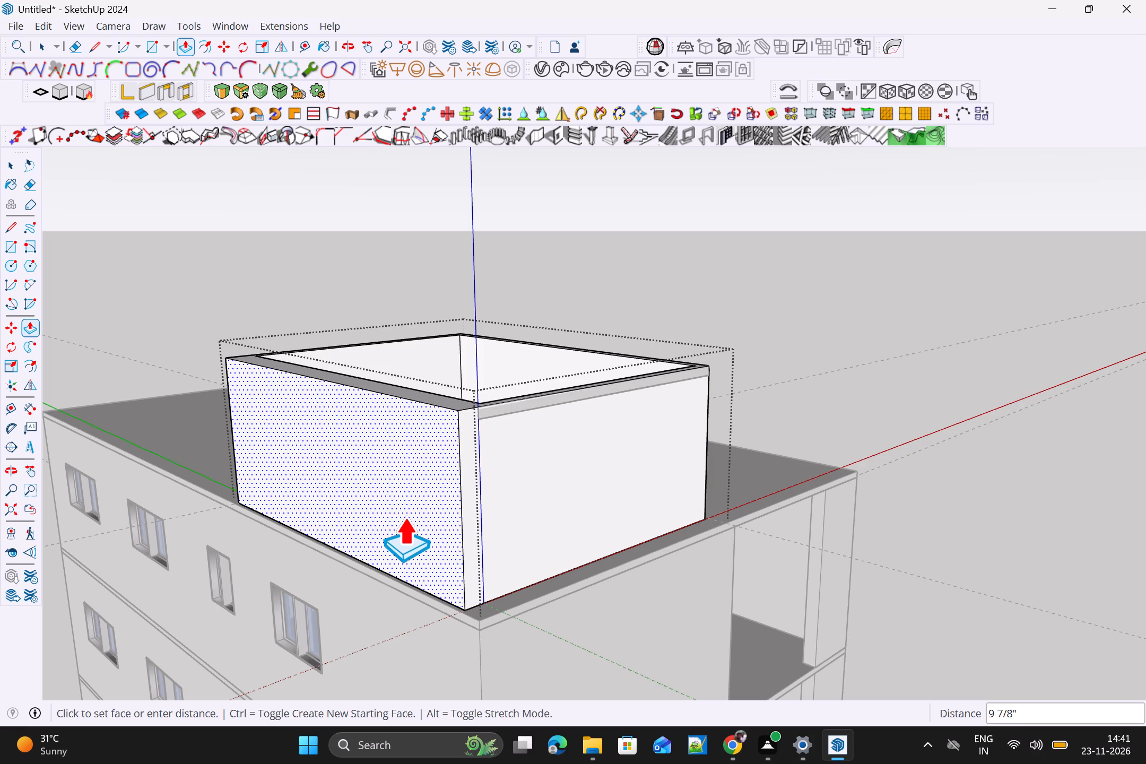
left_click_drag(405, 516, 401, 517)
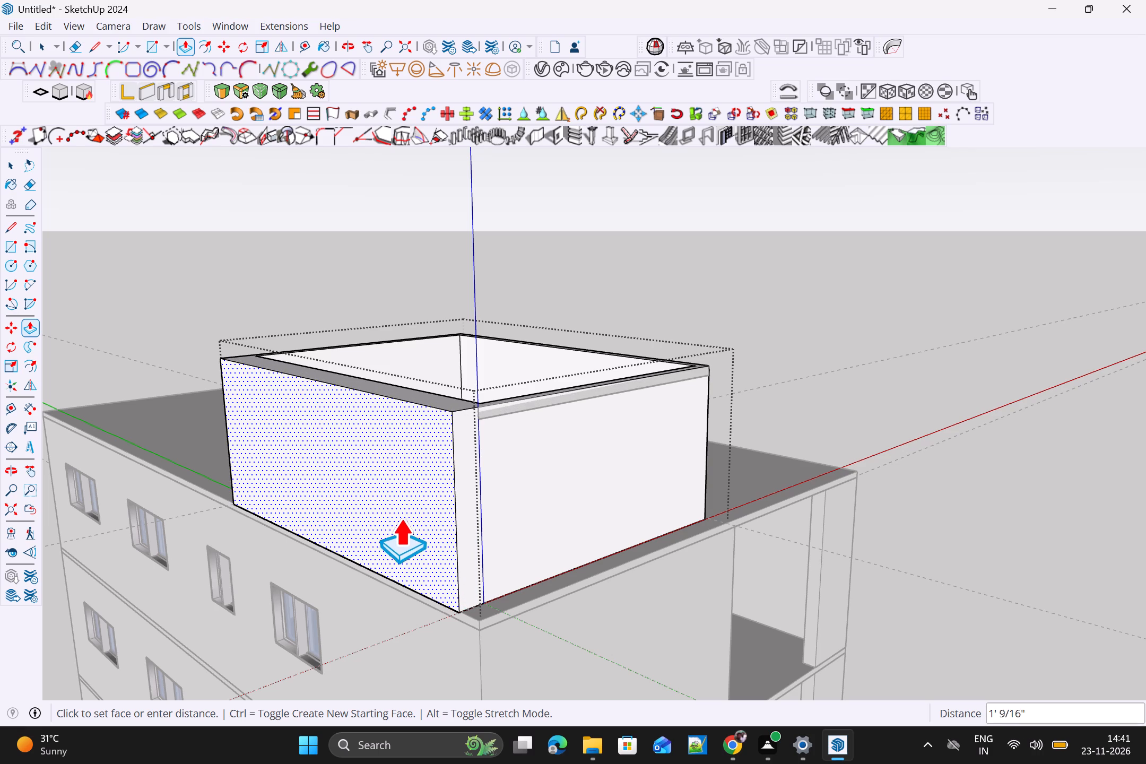
left_click_drag(401, 517, 449, 643)
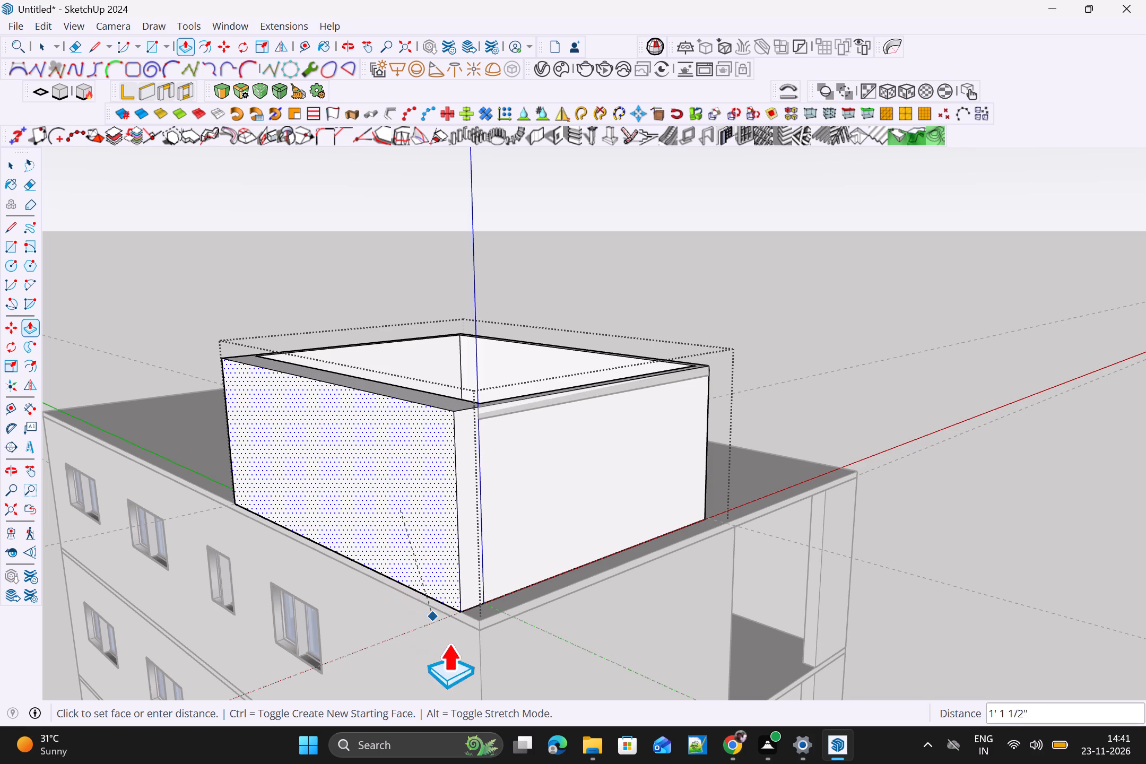
left_click_drag(449, 643, 478, 630)
left_click(478, 631)
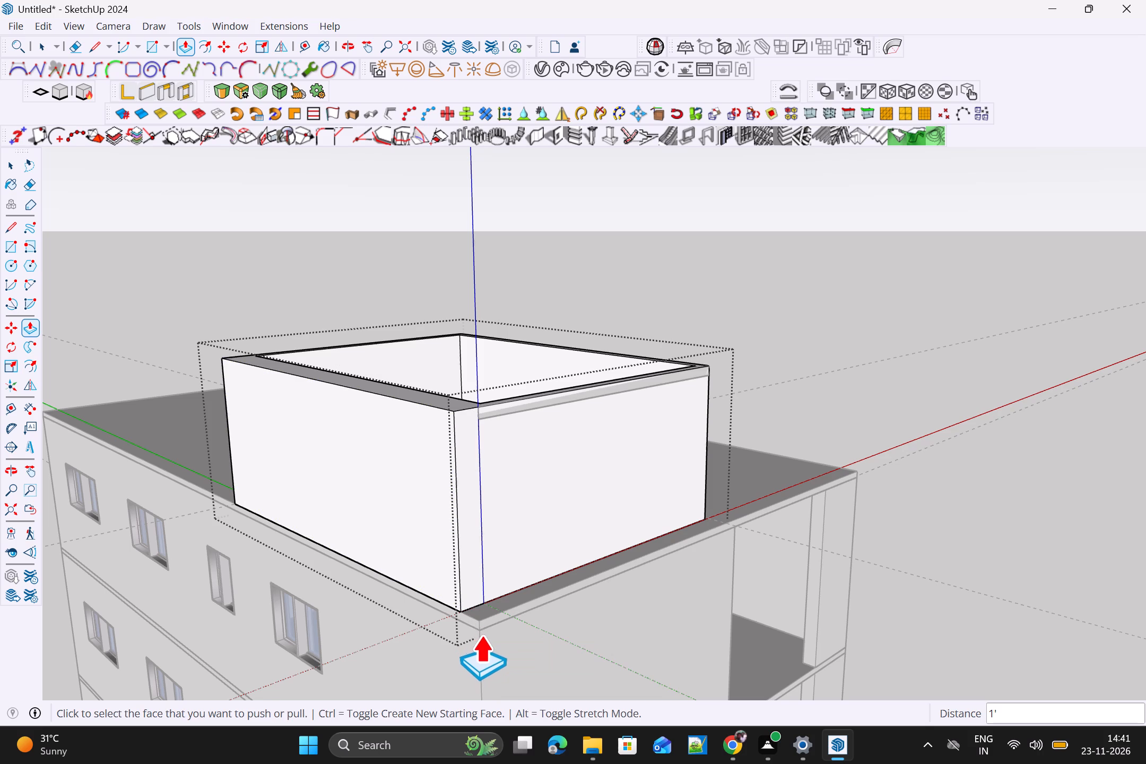
scroll(481, 644, "down", 3)
key("space")
left_click(1018, 554)
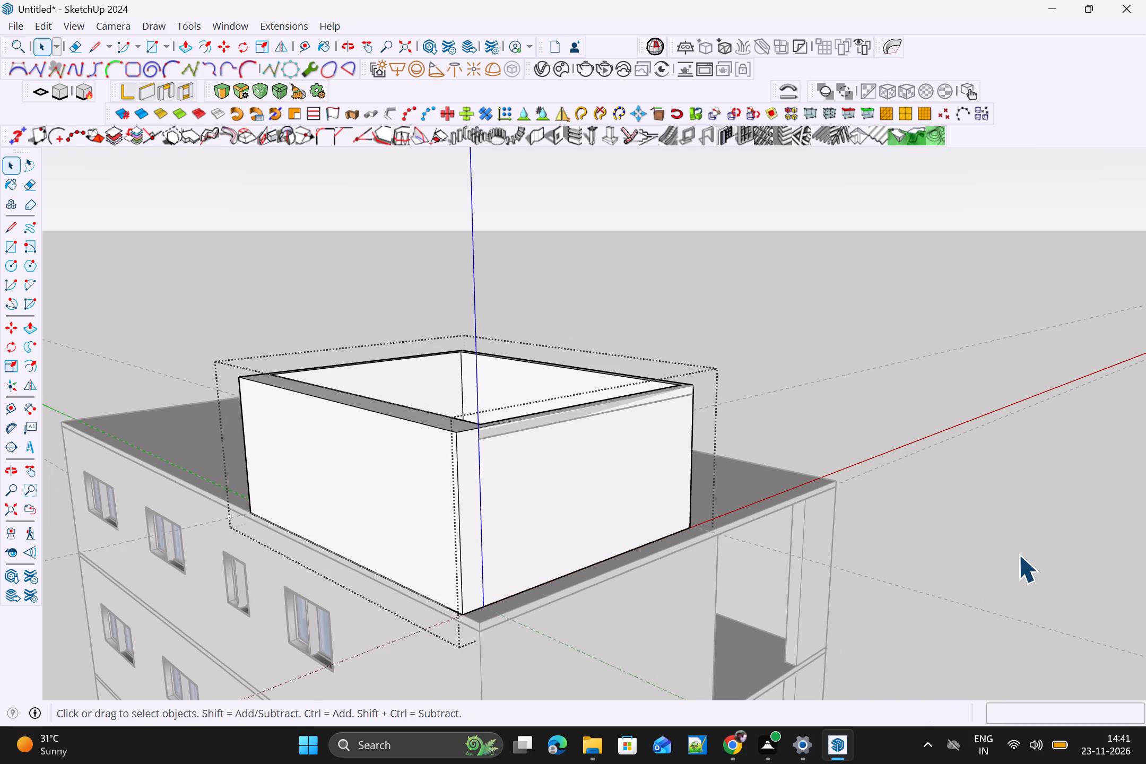
Delete the 5" high strip's face and lower edge along the top of the rooftop room's front wall.
scroll(973, 561, "down", 4)
middle_click_drag(685, 581, 600, 569)
scroll(601, 562, "up", 4)
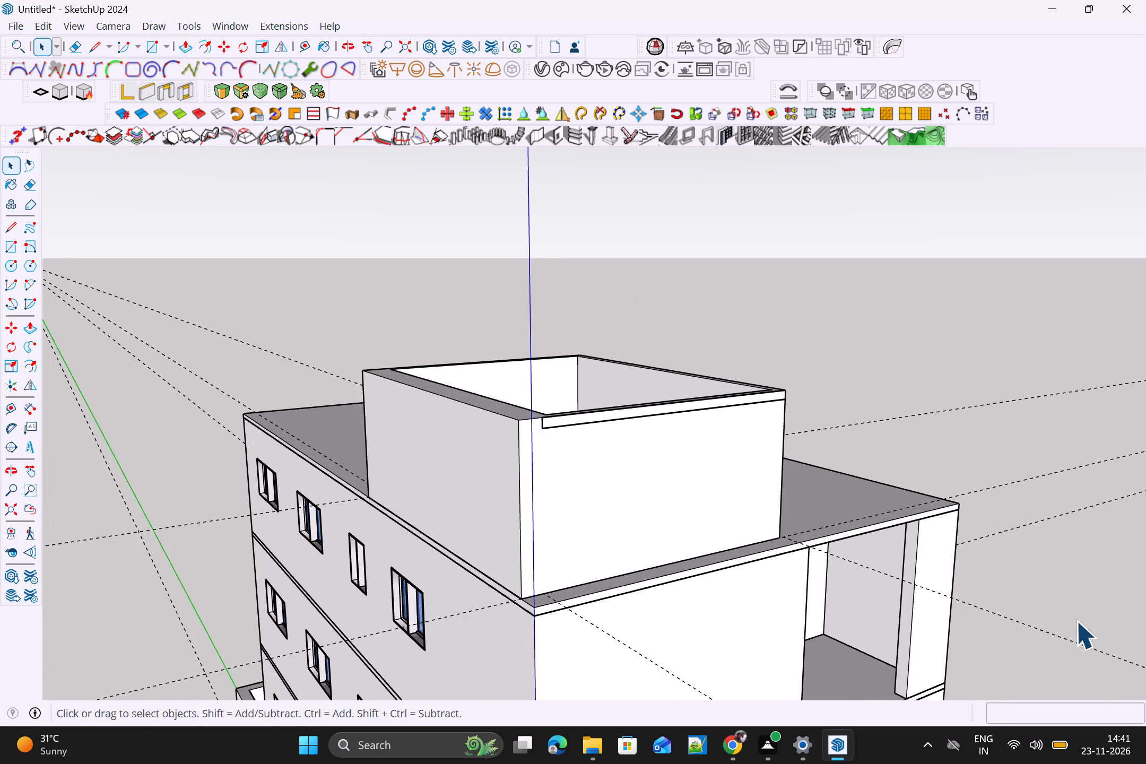
scroll(850, 625, "up", 1)
middle_click_drag(833, 623, 772, 616)
left_click(346, 366)
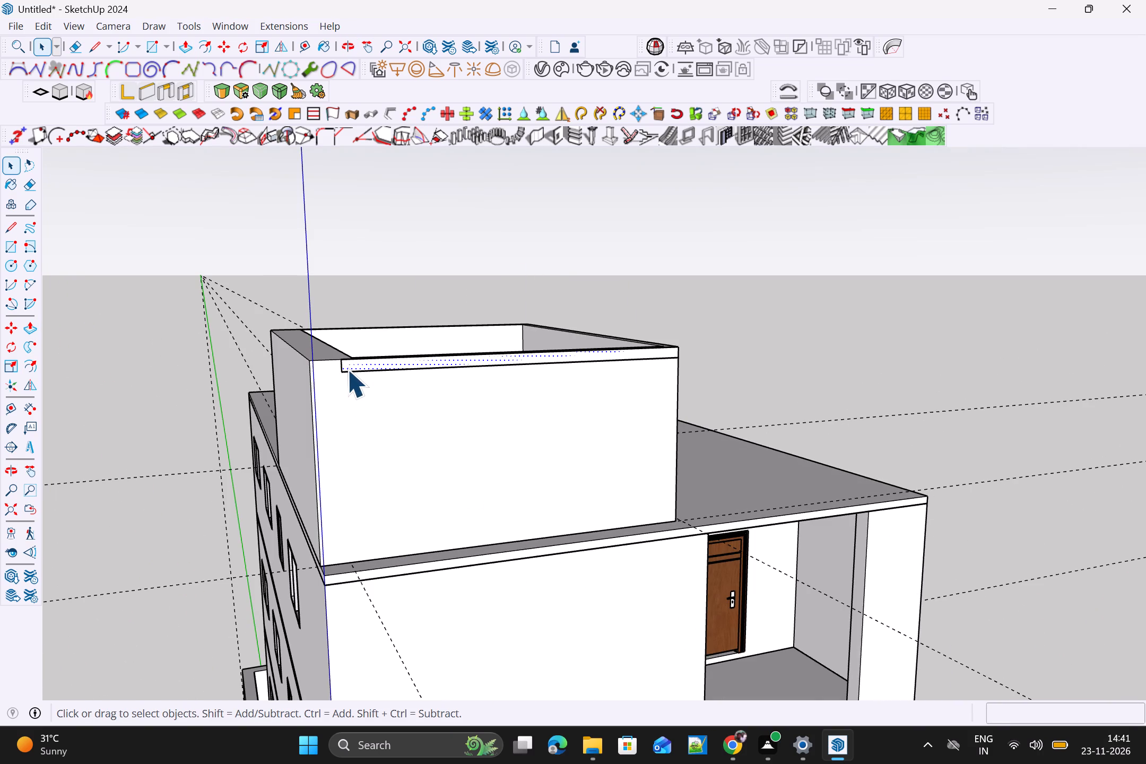
left_click(347, 369)
scroll(350, 372, "up", 1)
key("BackSpace")
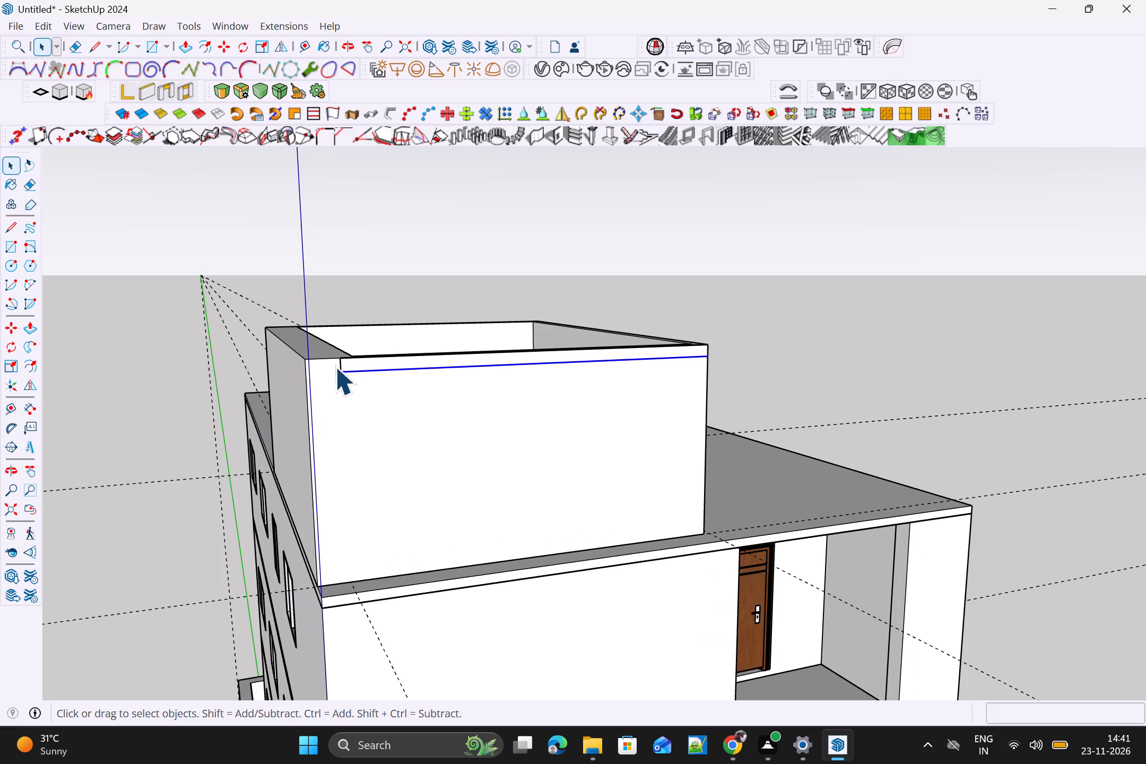
left_click(339, 367)
key("BackSpace")
left_click(358, 369)
key("Delete")
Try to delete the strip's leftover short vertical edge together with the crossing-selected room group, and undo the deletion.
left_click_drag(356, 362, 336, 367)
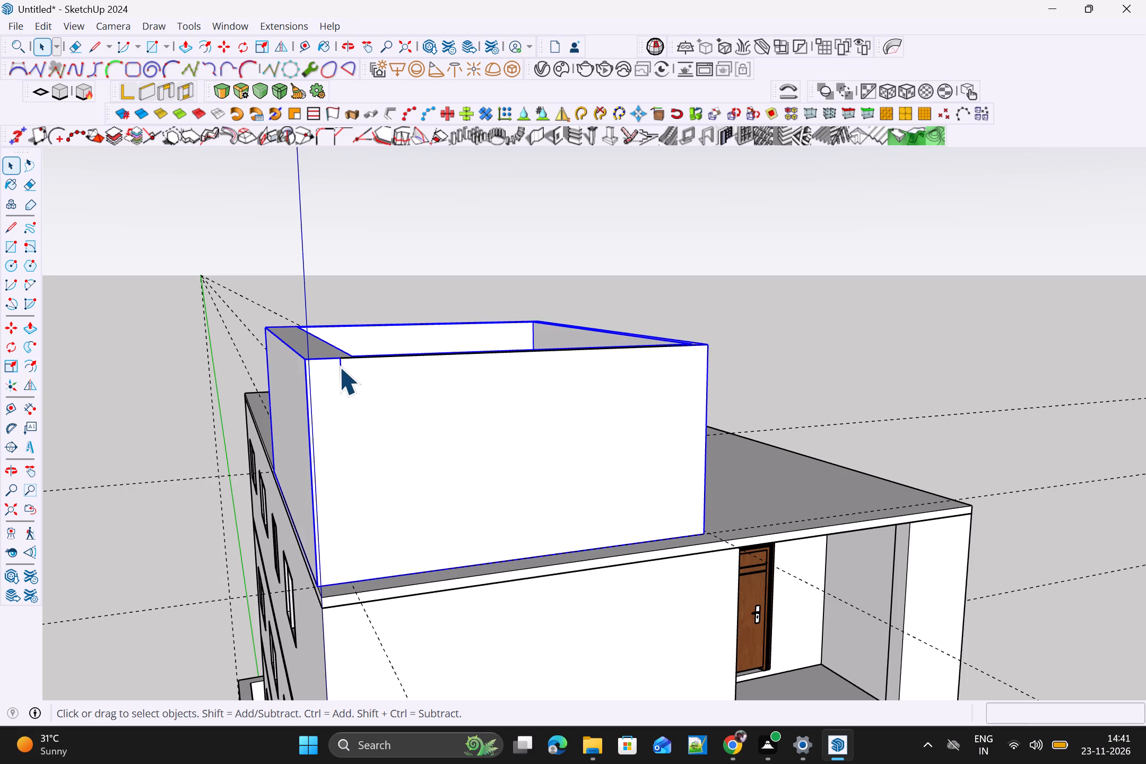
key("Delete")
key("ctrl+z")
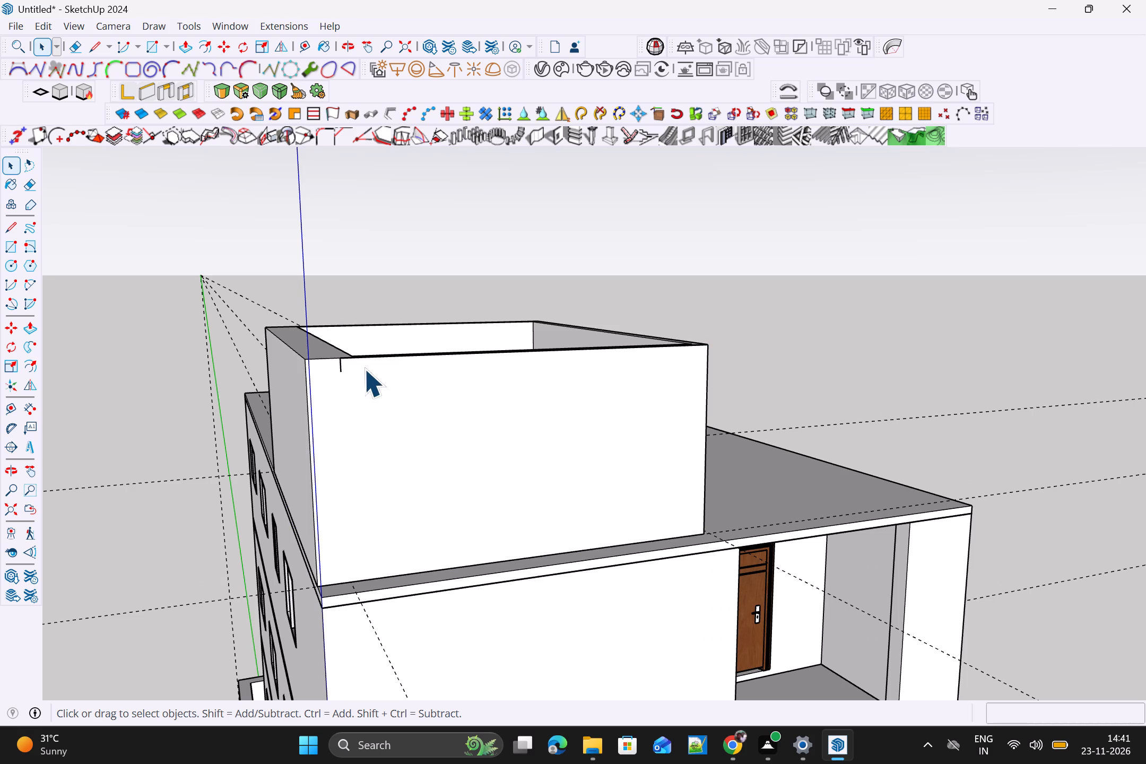
Delete the strip's leftover edges at the upper corner of the rooftop room's front wall.
scroll(339, 367, "up", 7)
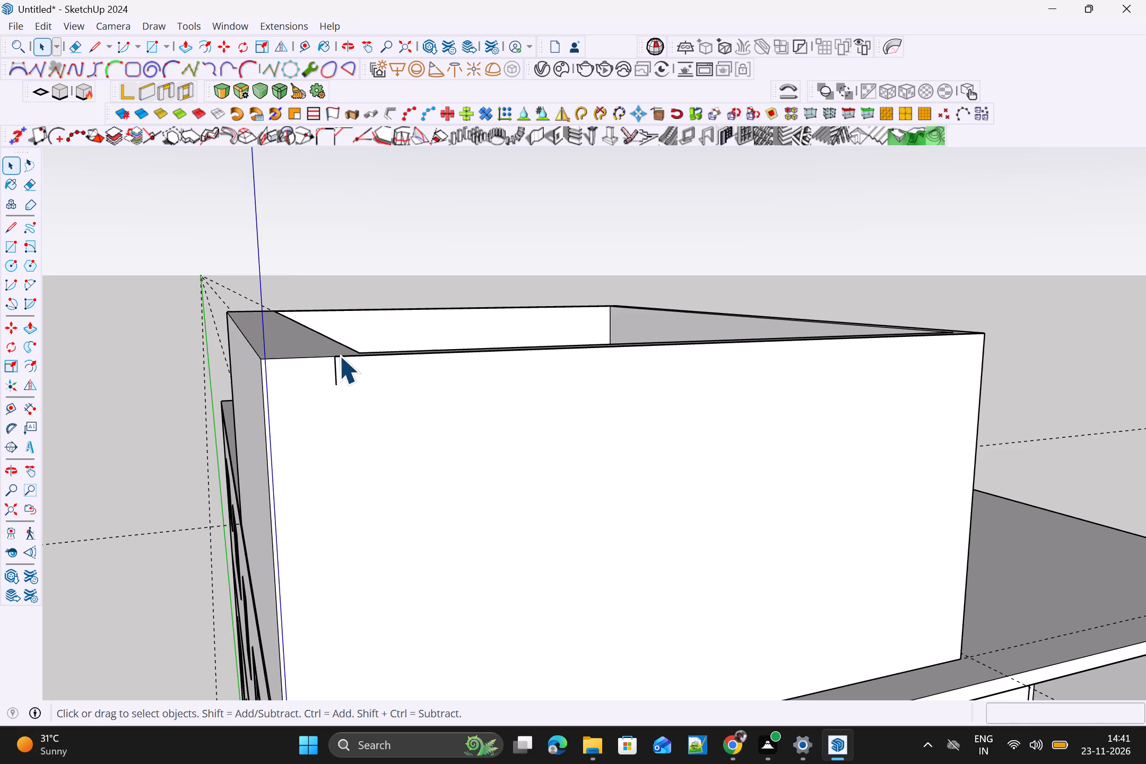
left_click(339, 355)
key("Delete")
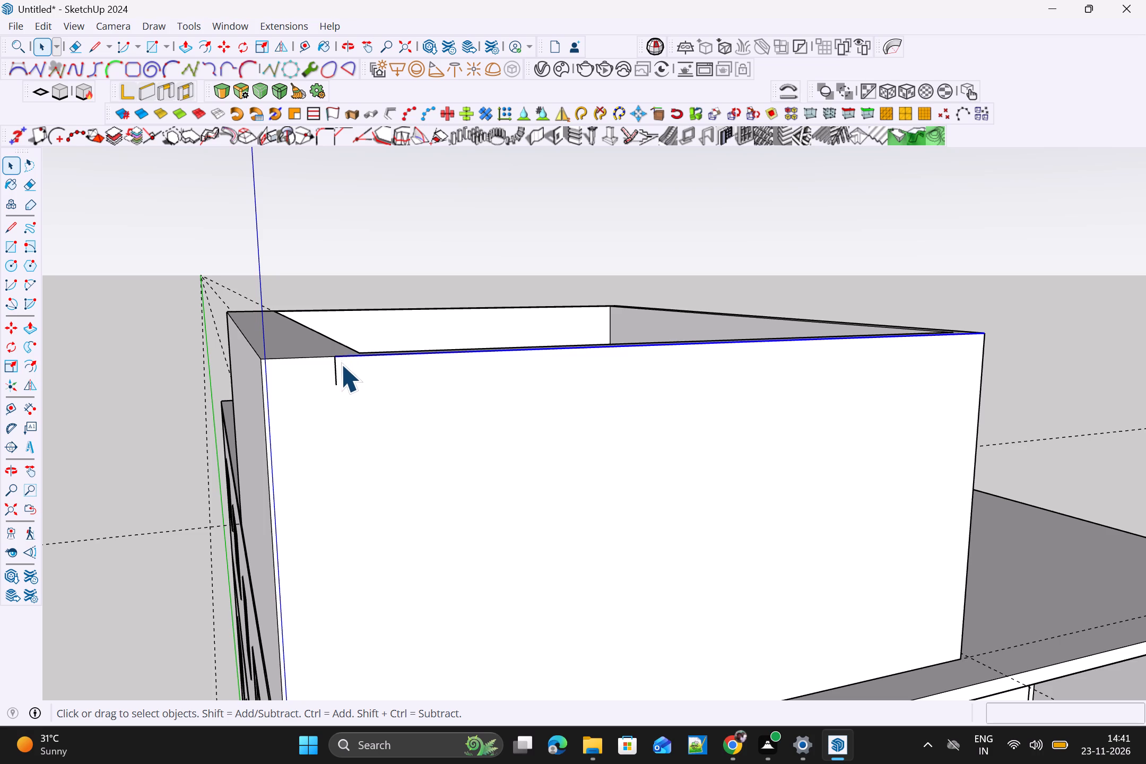
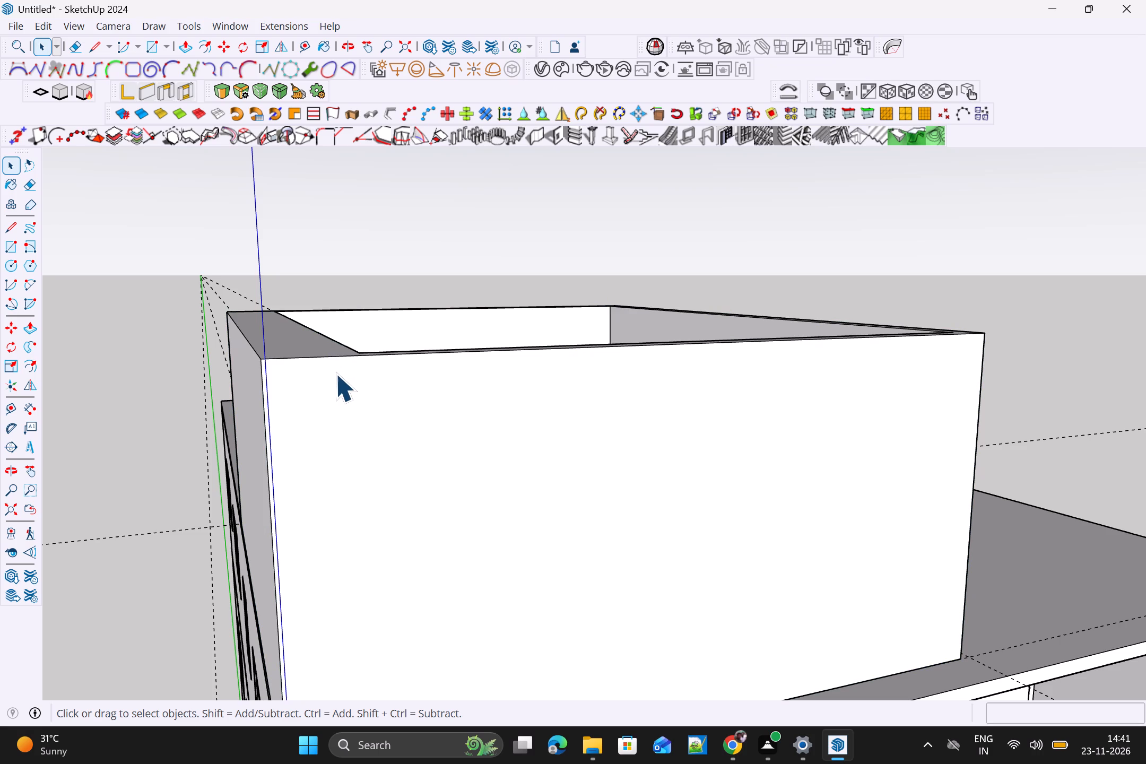
Draw a 5" wide, 7' tall rectangle down the outer corner edge of the rooftop room's front face.
scroll(335, 374, "down", 11)
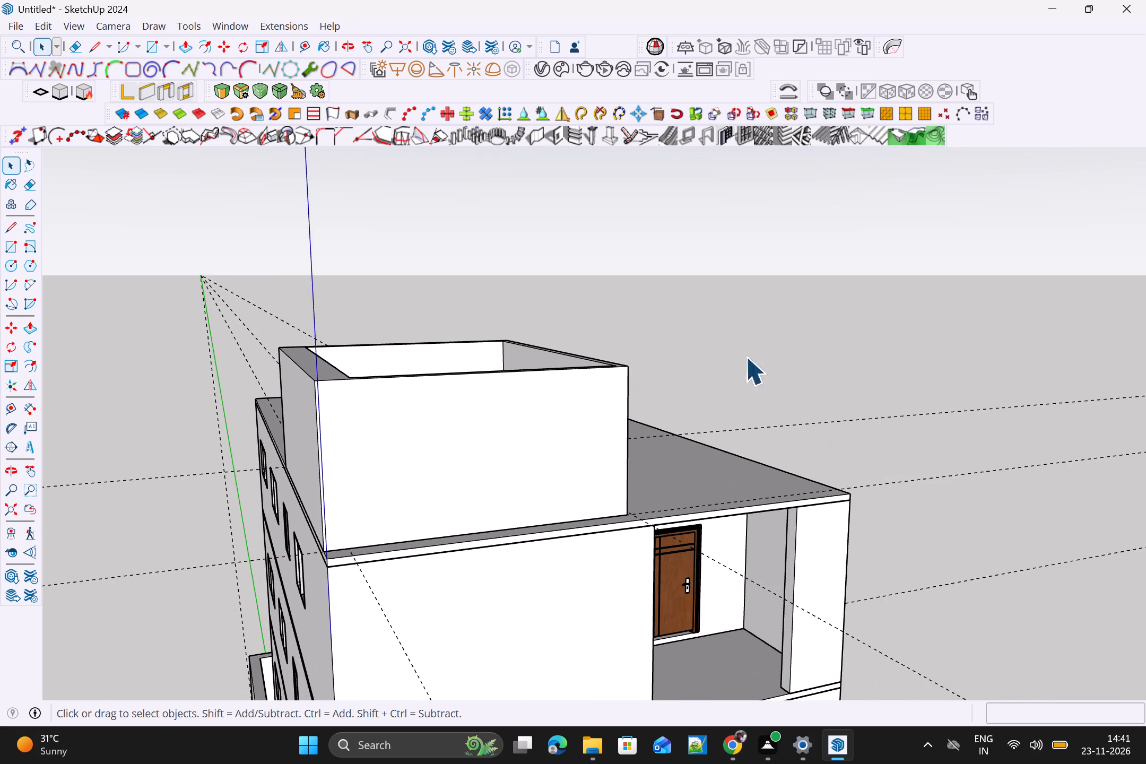
left_click(737, 350)
scroll(709, 387, "down", 5)
scroll(753, 418, "up", 1)
middle_click_drag(618, 510, 599, 519)
scroll(614, 520, "up", 6)
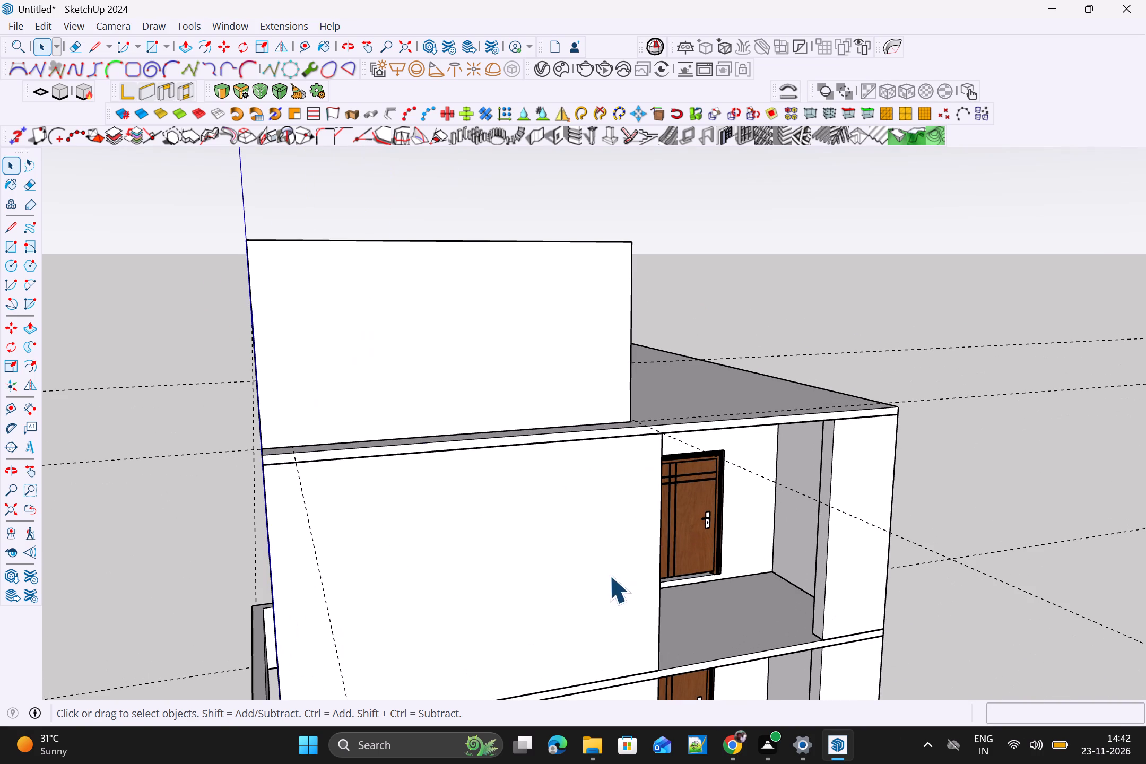
scroll(504, 394, "down", 1)
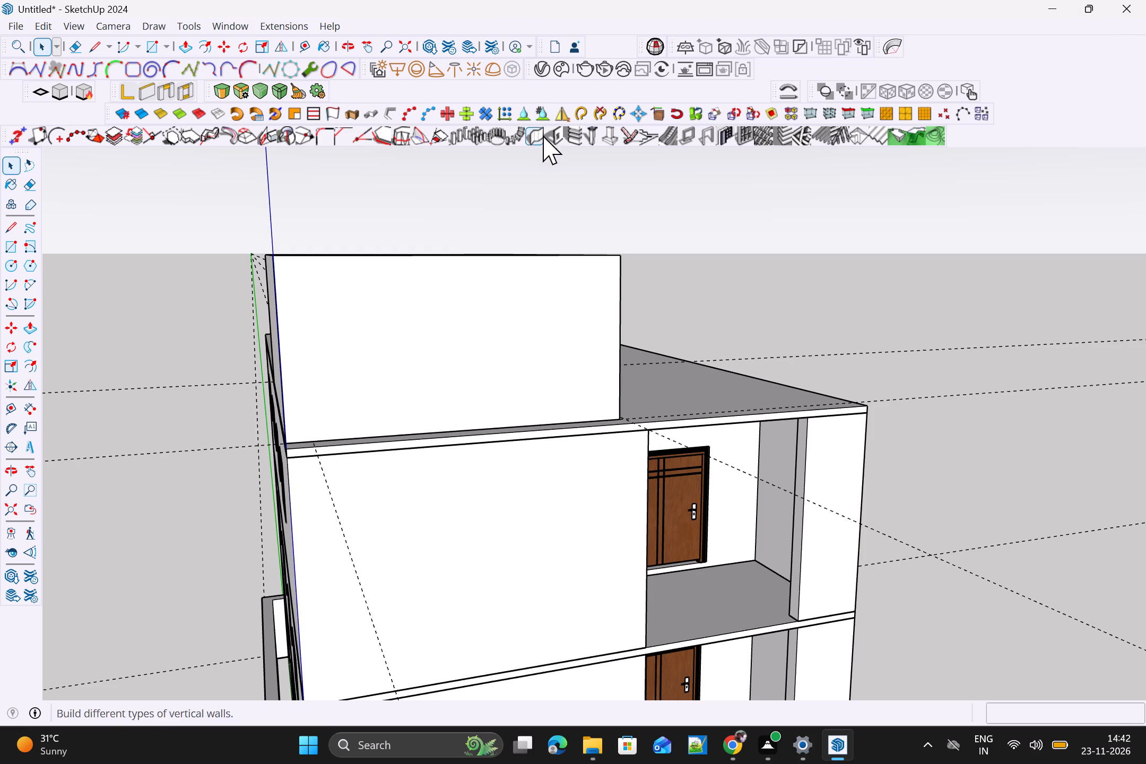
scroll(523, 317, "up", 2)
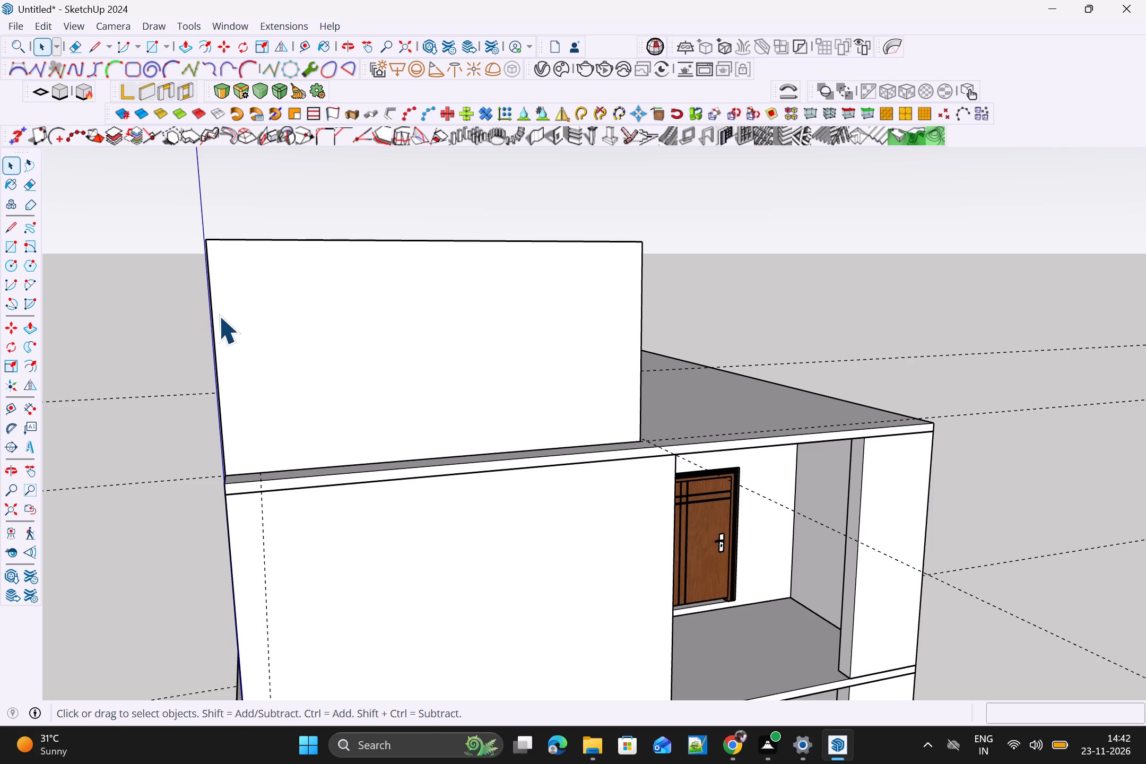
key("r")
left_click(207, 240)
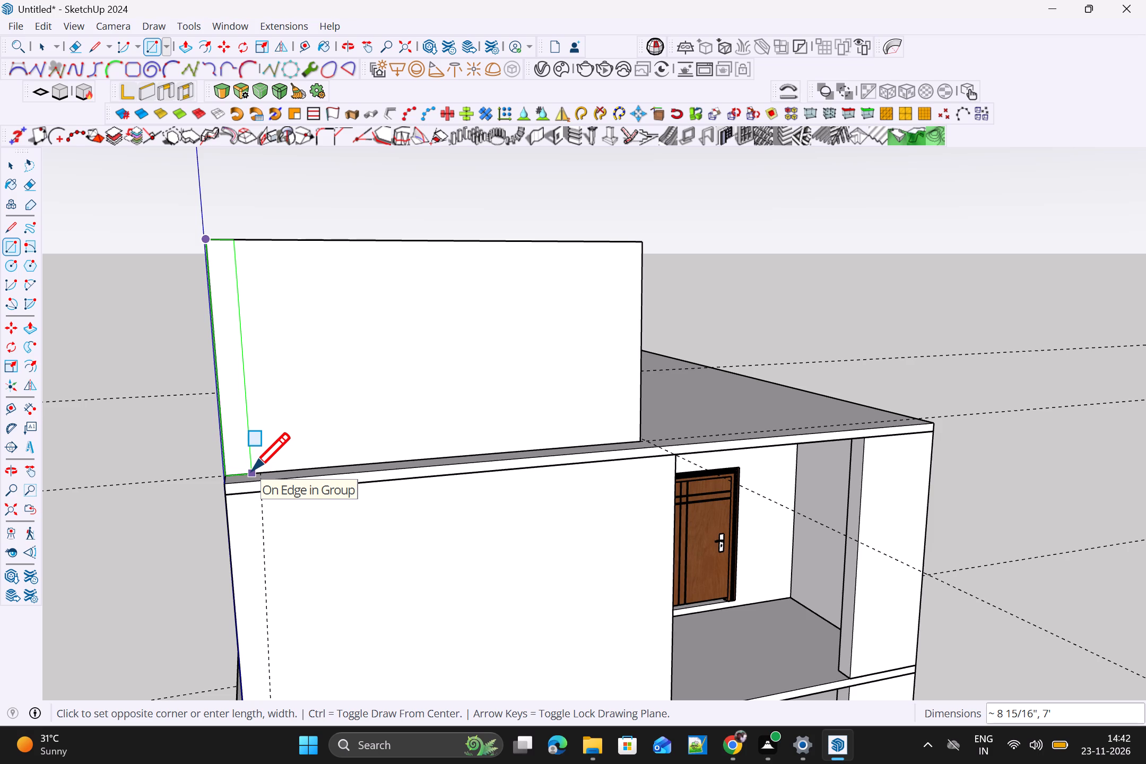
key("5")
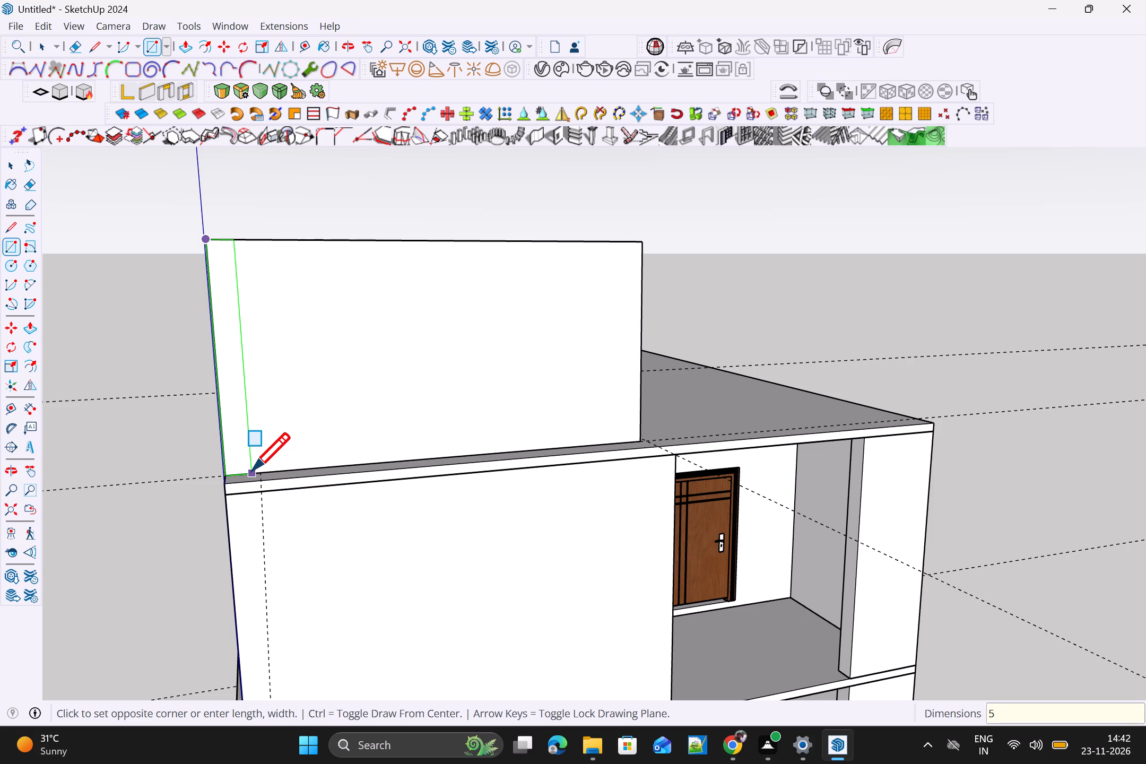
key("shift+quotedbl")
key("Return")
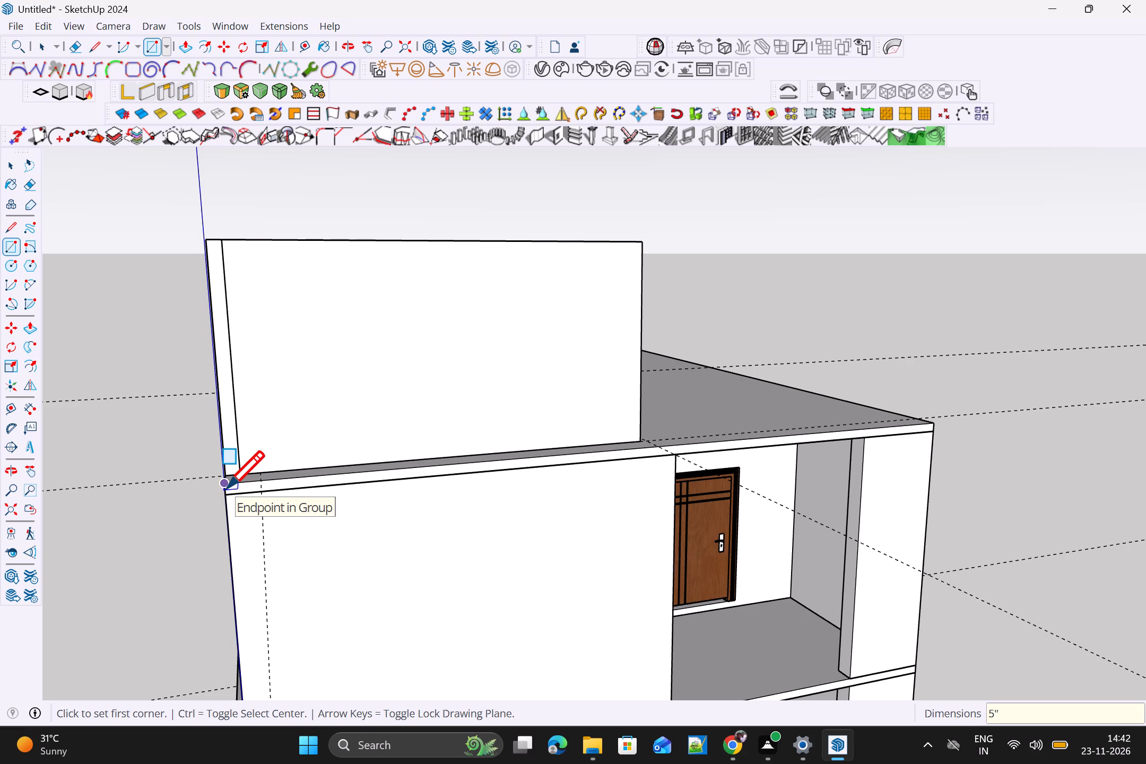
Draw a 5" wide, about 31' tall rectangle from the roof slab's outer corner down the front facade to its base.
left_click(225, 489)
scroll(255, 555, "down", 3)
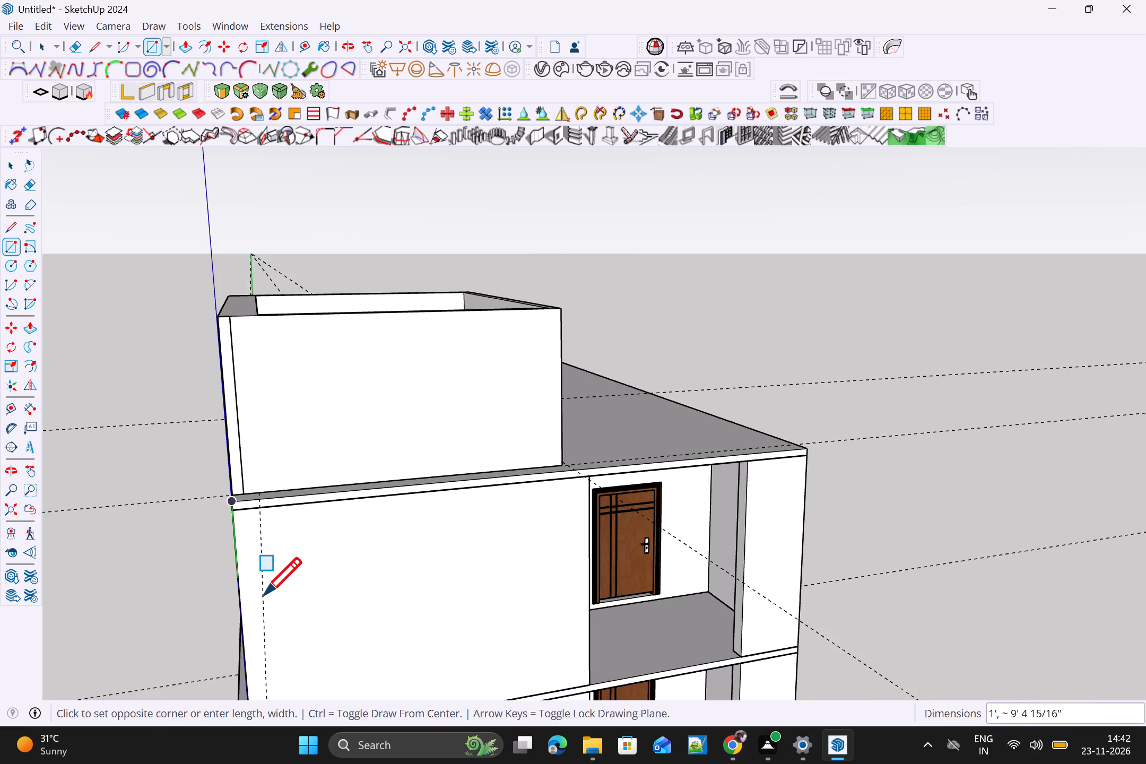
scroll(264, 606, "down", 5)
middle_click_drag(267, 636, 279, 502, "shift")
middle_click_drag(275, 459, 261, 412, "shift")
scroll(278, 570, "up", 4)
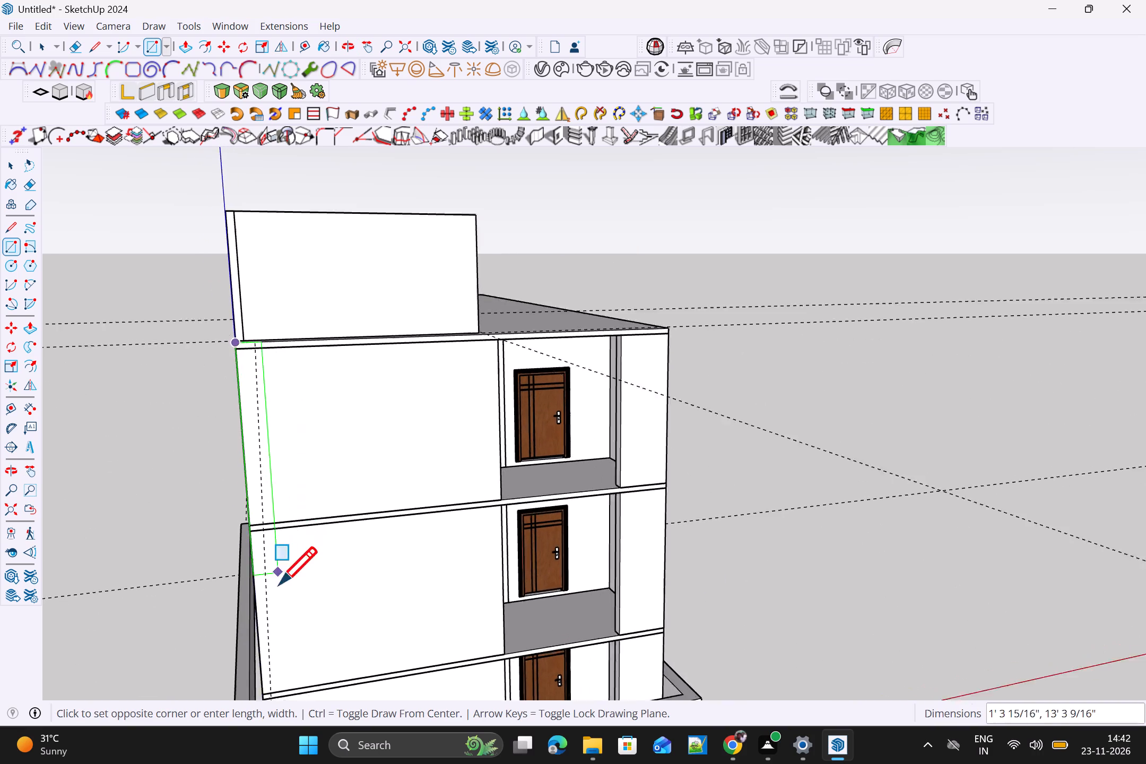
middle_click_drag(276, 503, 246, 310, "shift")
scroll(264, 638, "up", 4)
scroll(254, 597, "up", 5)
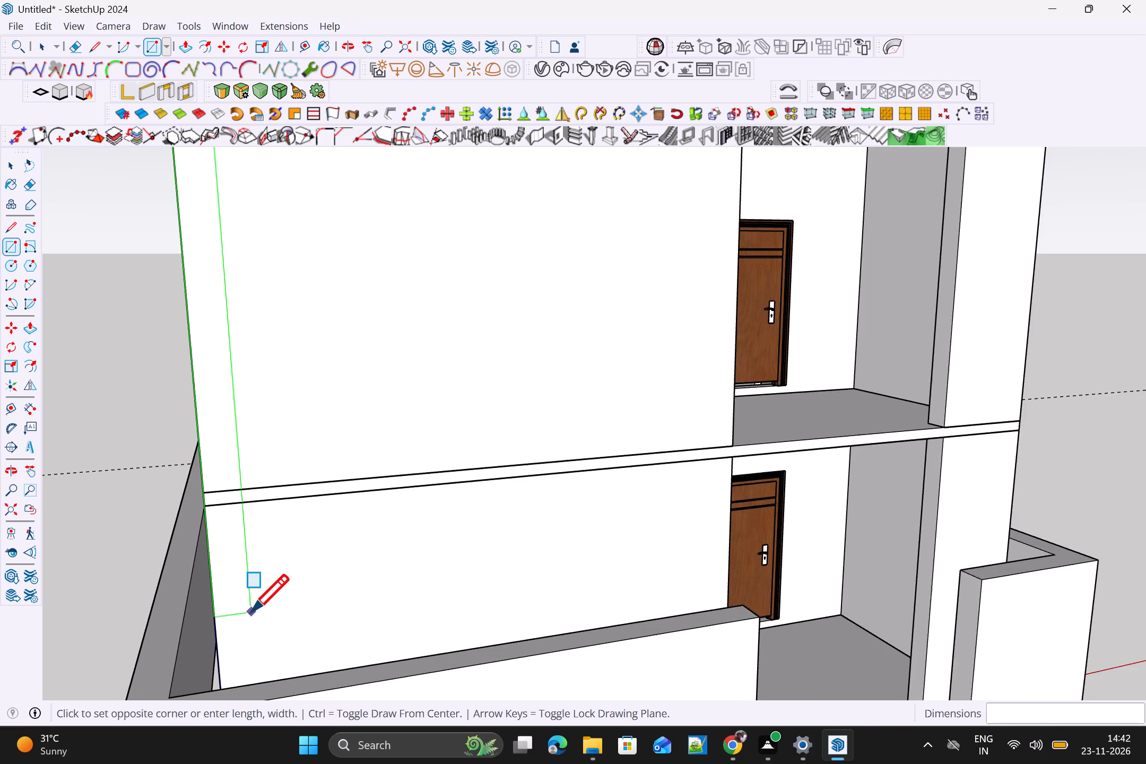
scroll(251, 612, "up", 2)
scroll(248, 614, "down", 17)
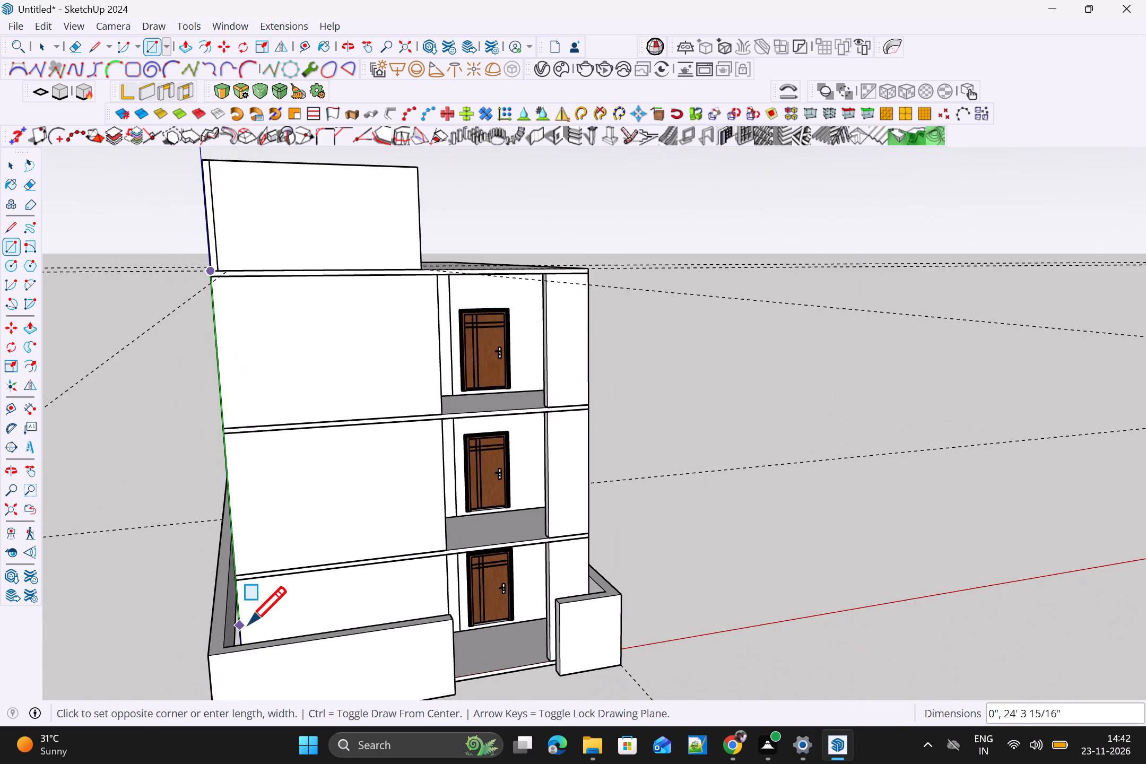
middle_click_drag(250, 623, 289, 706)
scroll(317, 683, "up", 1, "shift")
middle_click_drag(315, 681, 314, 576, "shift")
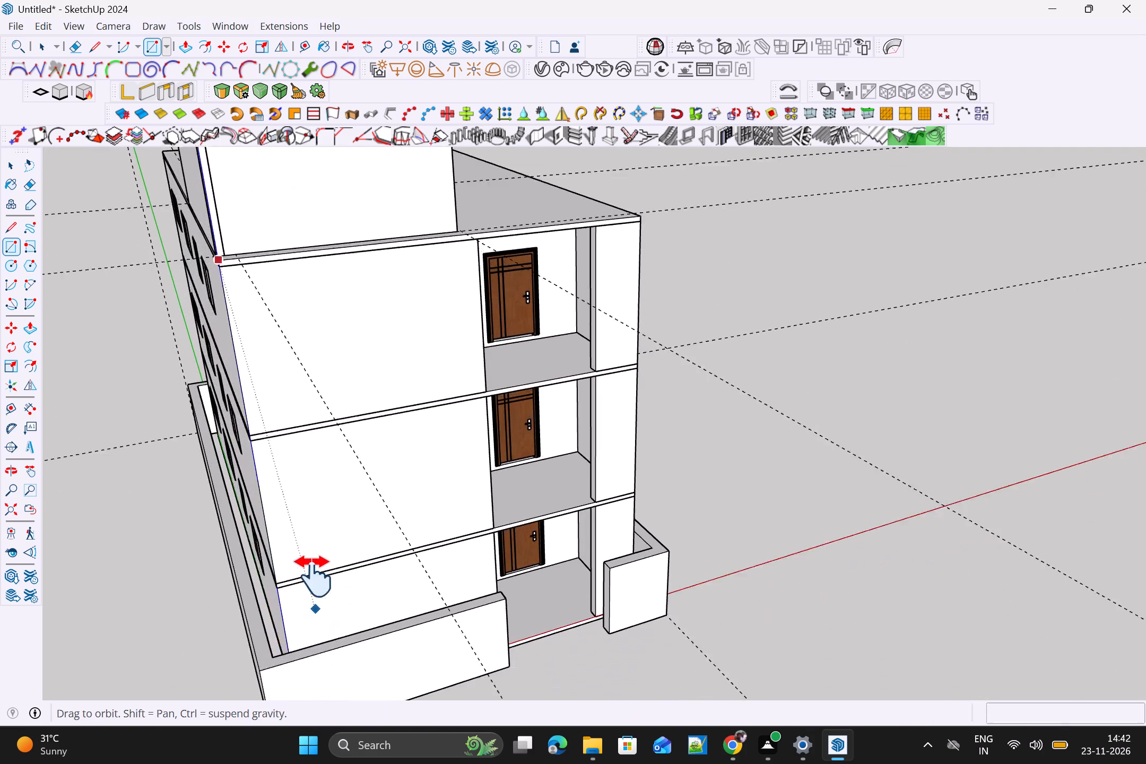
middle_click_drag(314, 576, 294, 472, "shift")
middle_click_drag(287, 479, 350, 597)
scroll(348, 673, "up", 9)
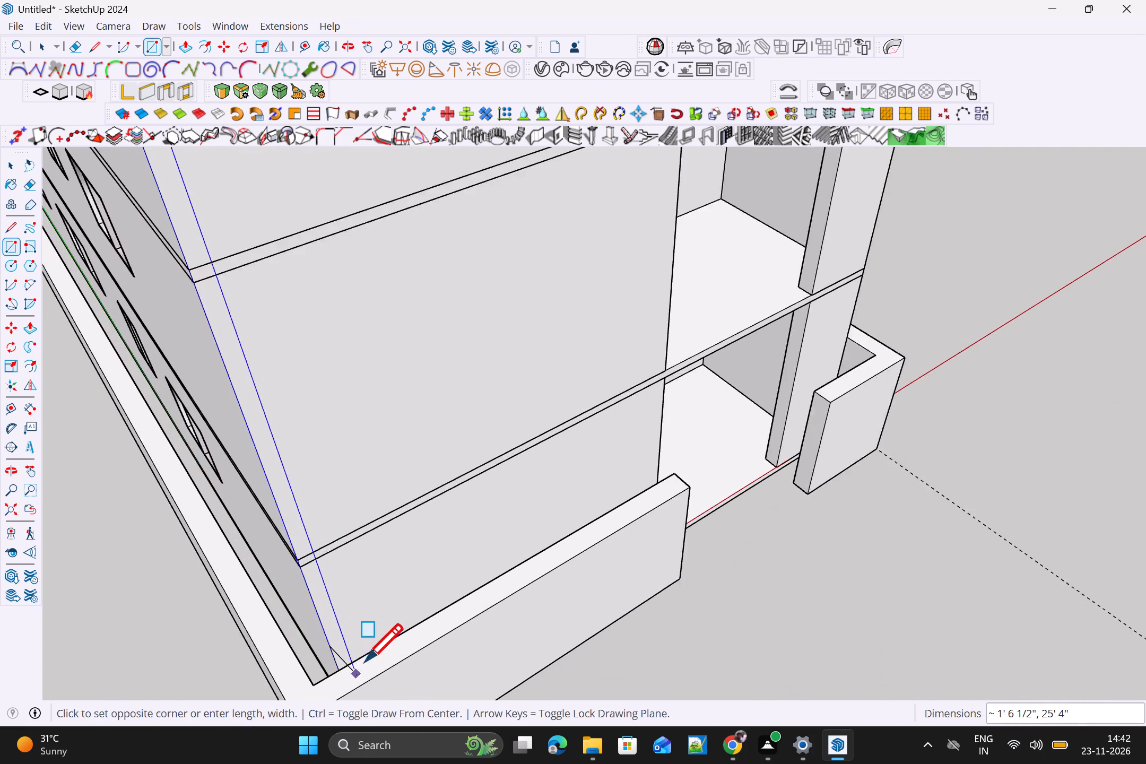
scroll(364, 658, "up", 13)
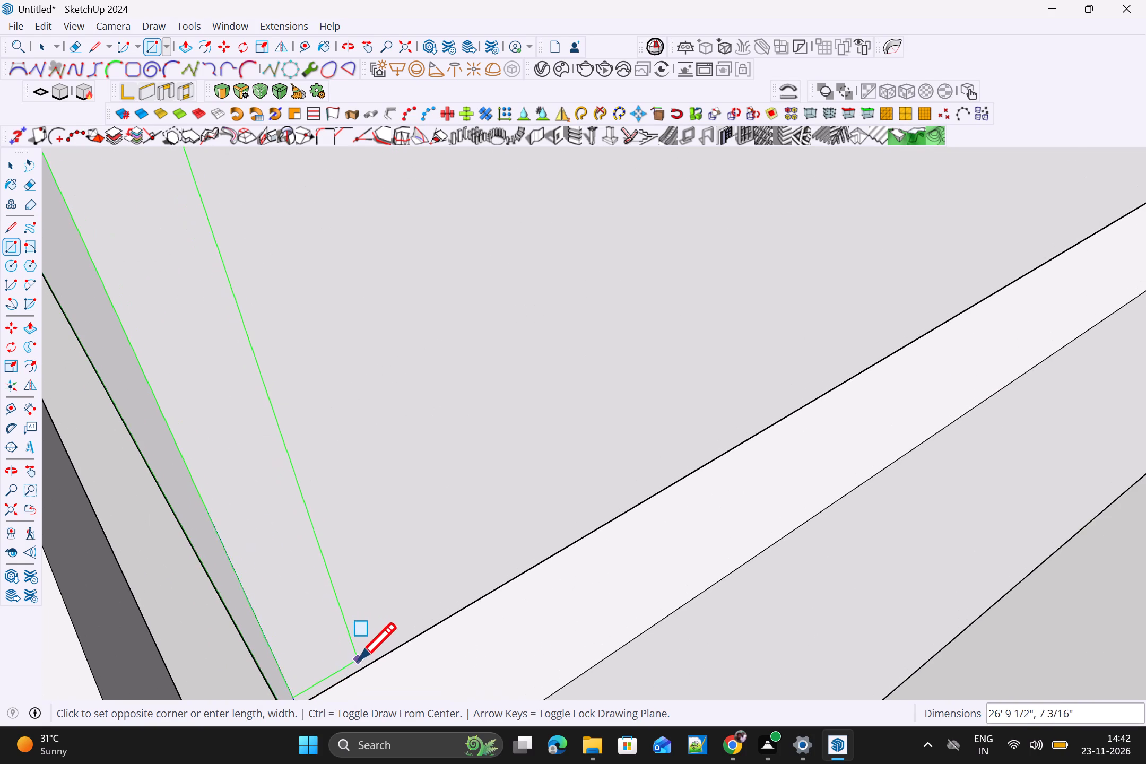
scroll(356, 663, "down", 5)
scroll(300, 560, "up", 1, "shift")
middle_click_drag(300, 560, 299, 501, "shift")
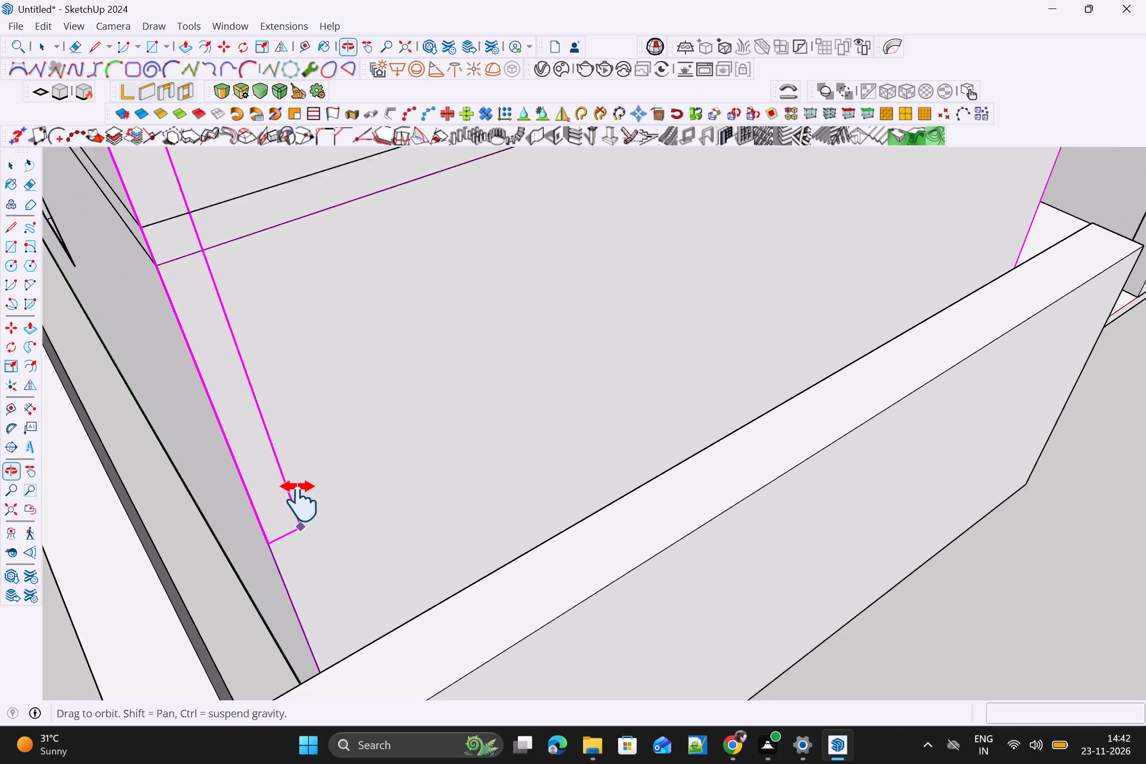
middle_click_drag(299, 501, 305, 361, "shift")
middle_click_drag(280, 366, 489, 499, "shift")
scroll(472, 491, "down", 6)
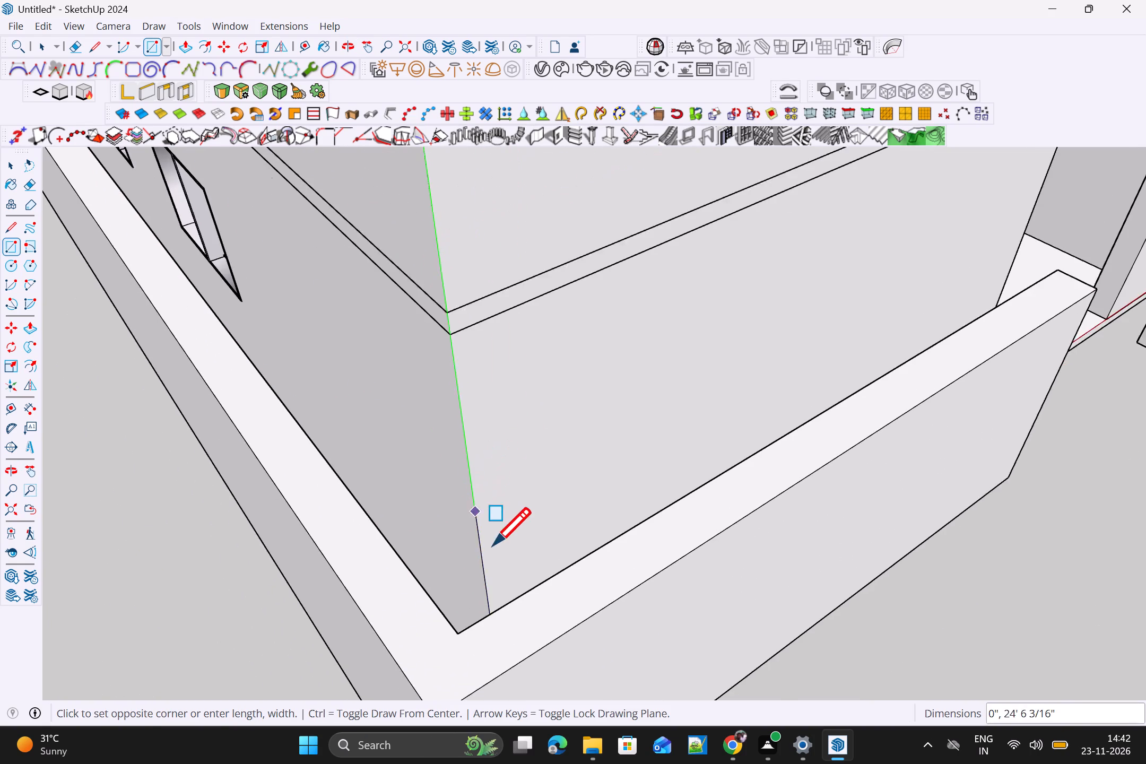
scroll(571, 528, "up", 4)
middle_click_drag(519, 566, 491, 505, "shift")
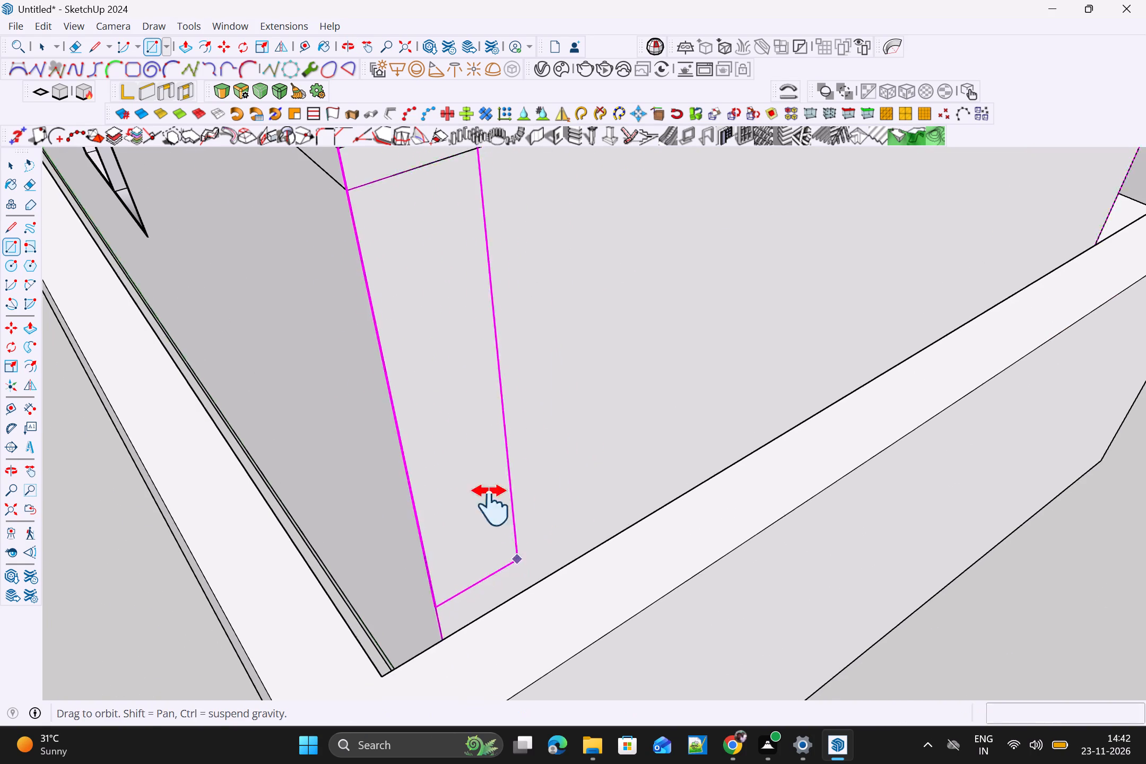
middle_click_drag(491, 505, 417, 362, "shift")
middle_click_drag(428, 430, 436, 452)
middle_click_drag(437, 456, 446, 479)
scroll(352, 455, "up", 2)
middle_click_drag(359, 491, 360, 508)
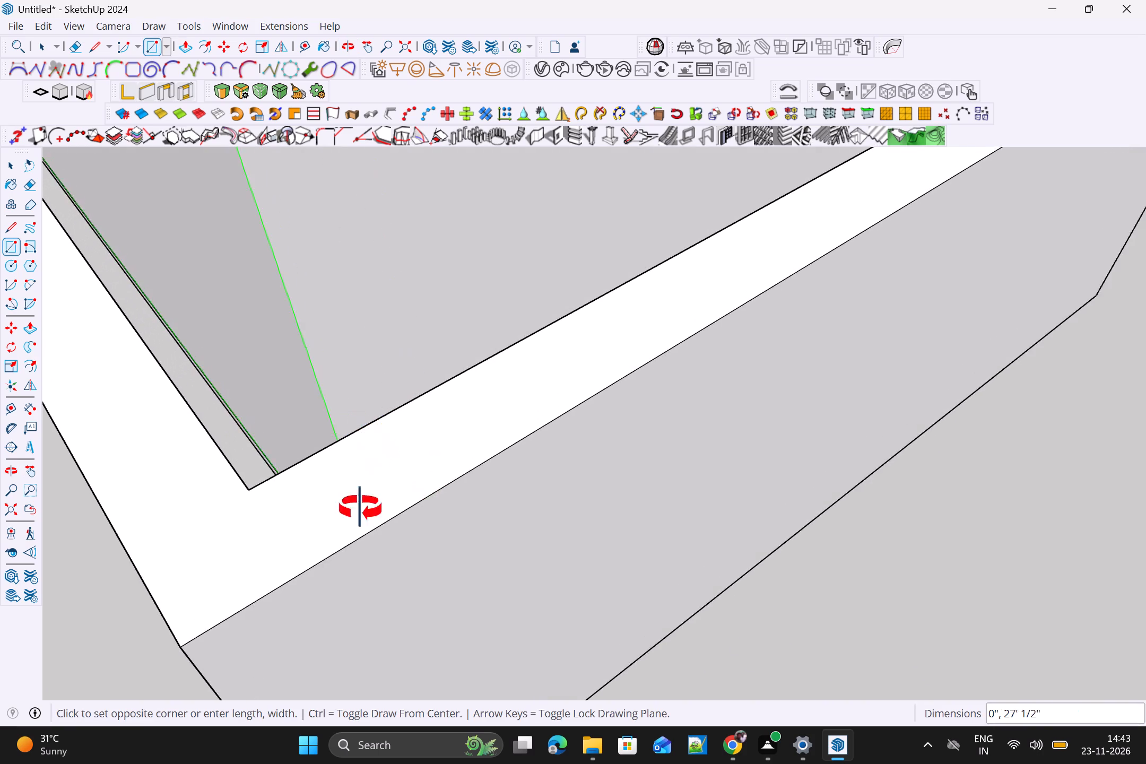
middle_click_drag(360, 508, 379, 600)
scroll(395, 580, "up", 8)
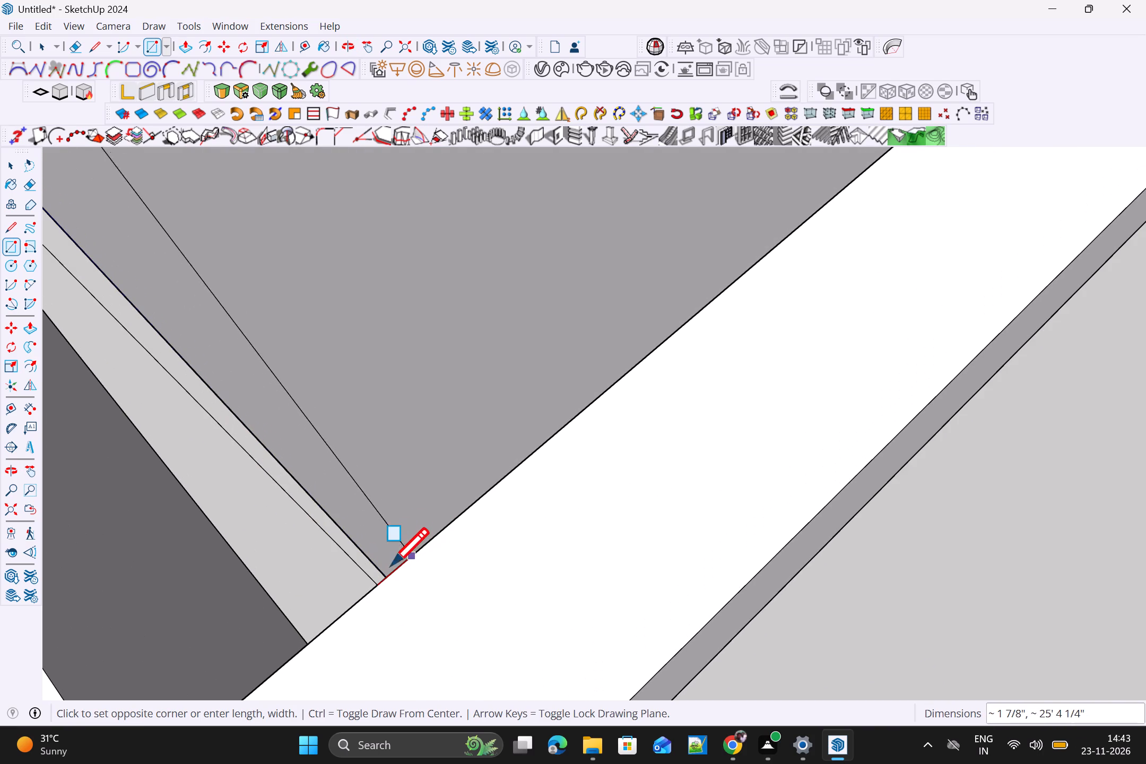
scroll(444, 636, "up", 1)
scroll(395, 545, "up", 1)
middle_click_drag(419, 555, 515, 602)
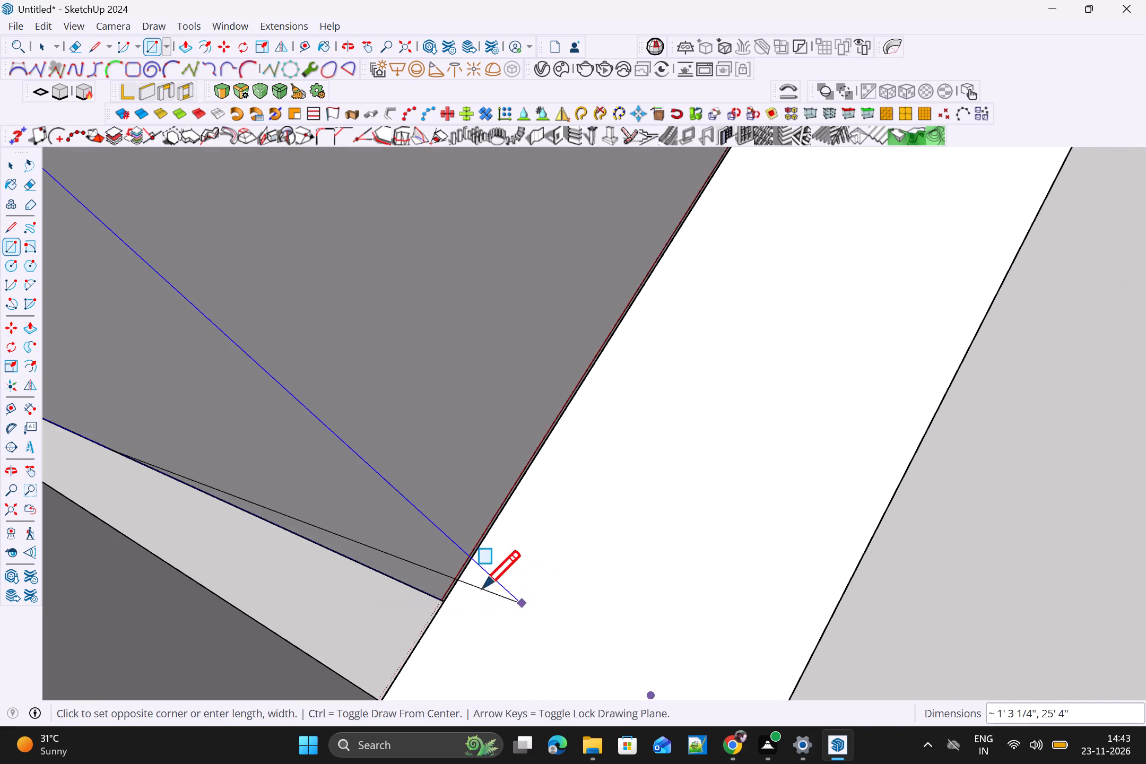
middle_click_drag(411, 568, 545, 551)
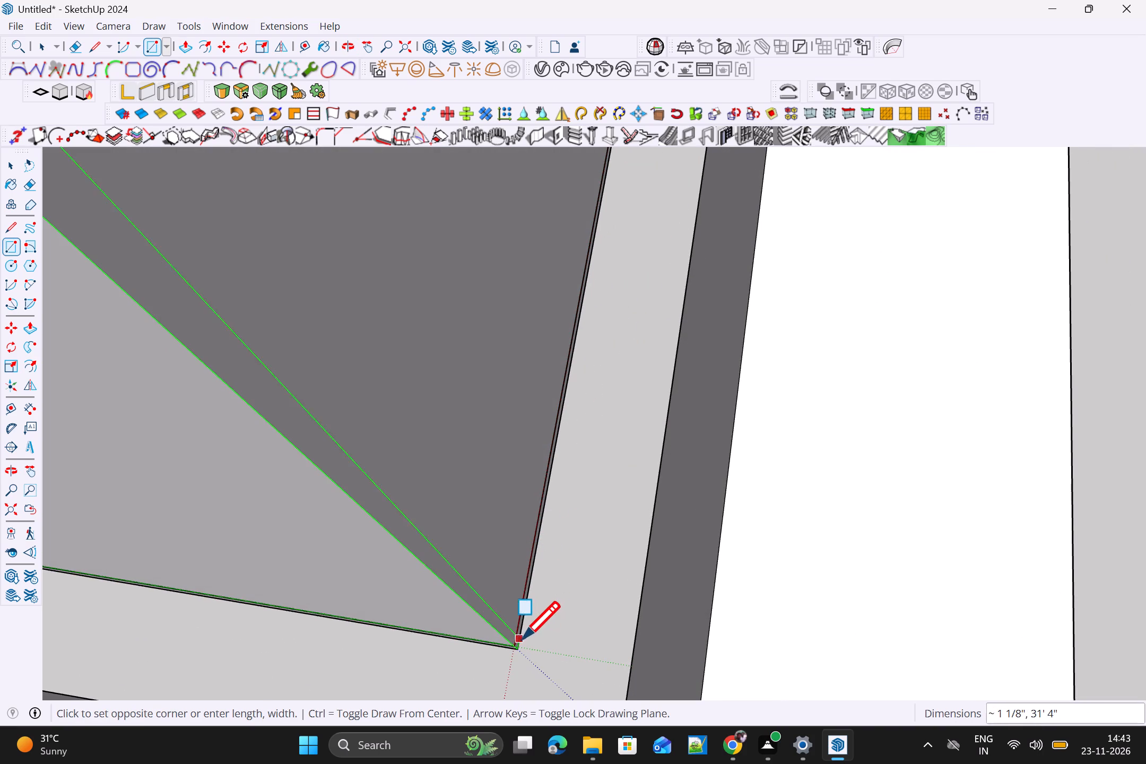
key("5")
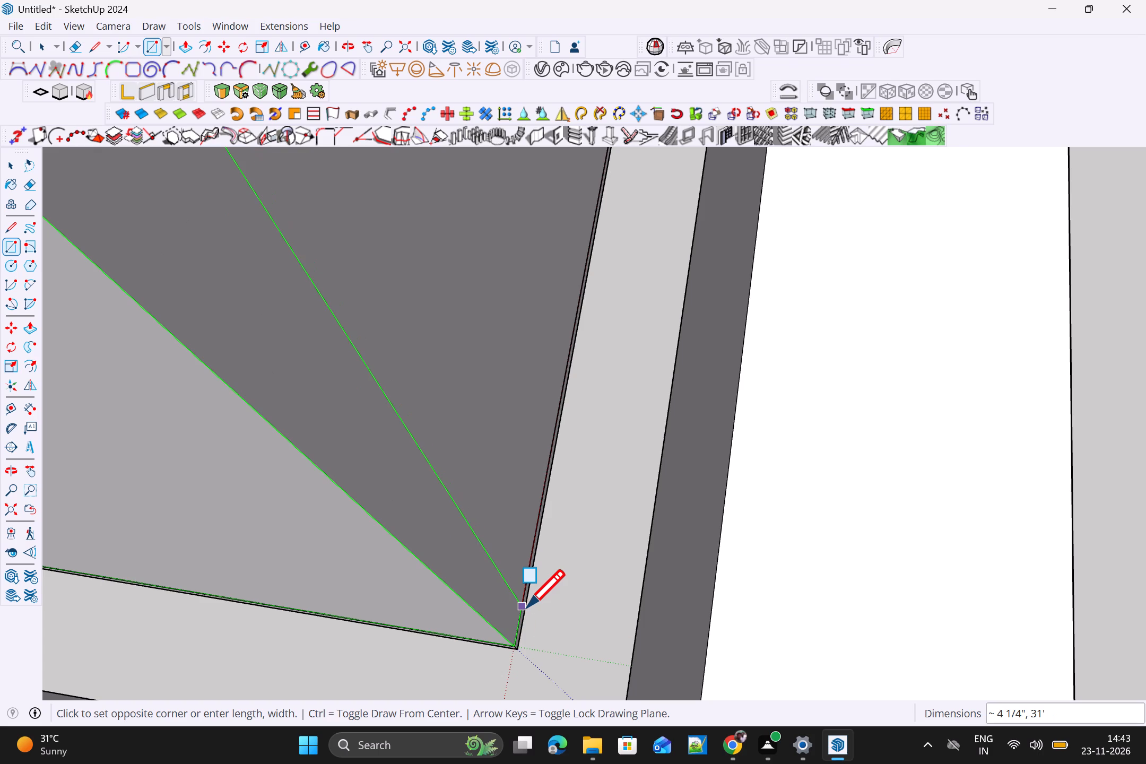
key("shift+quotedbl")
key("Return")
Push/Pull the narrow strip on the rooftop room's front face outward by about 1' 3 13/16".
scroll(526, 608, "down", 12)
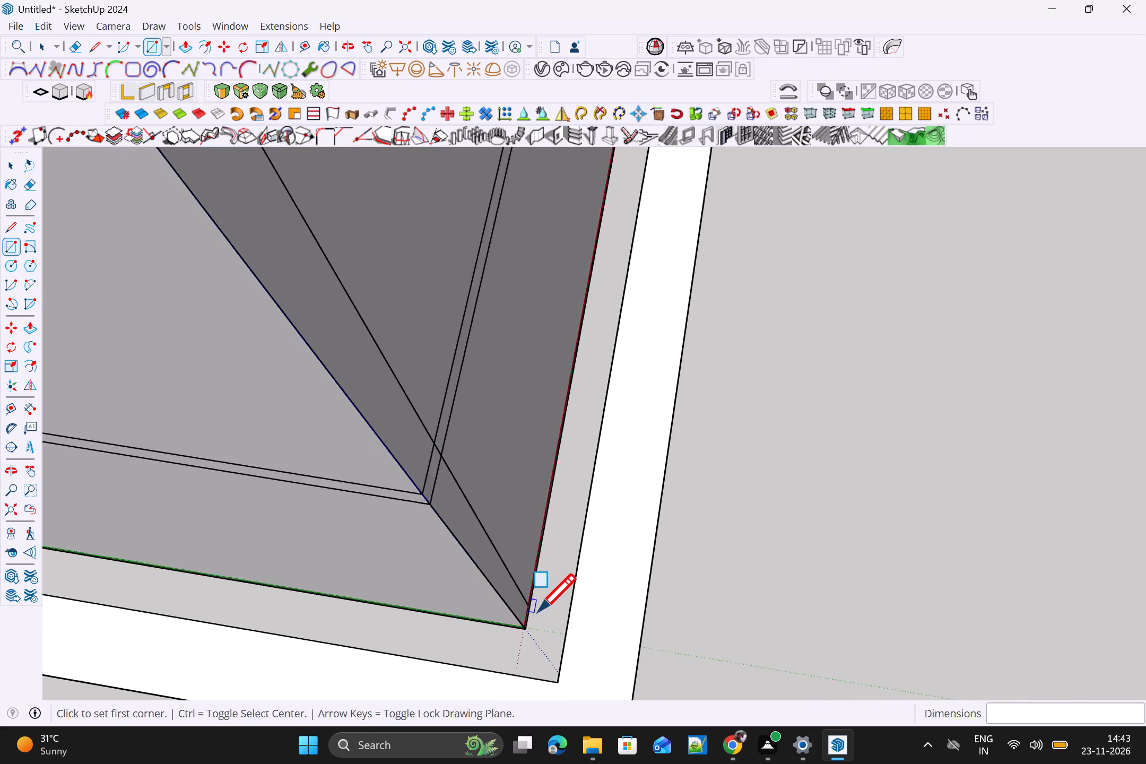
scroll(538, 612, "down", 18)
middle_click_drag(697, 620, 307, 553)
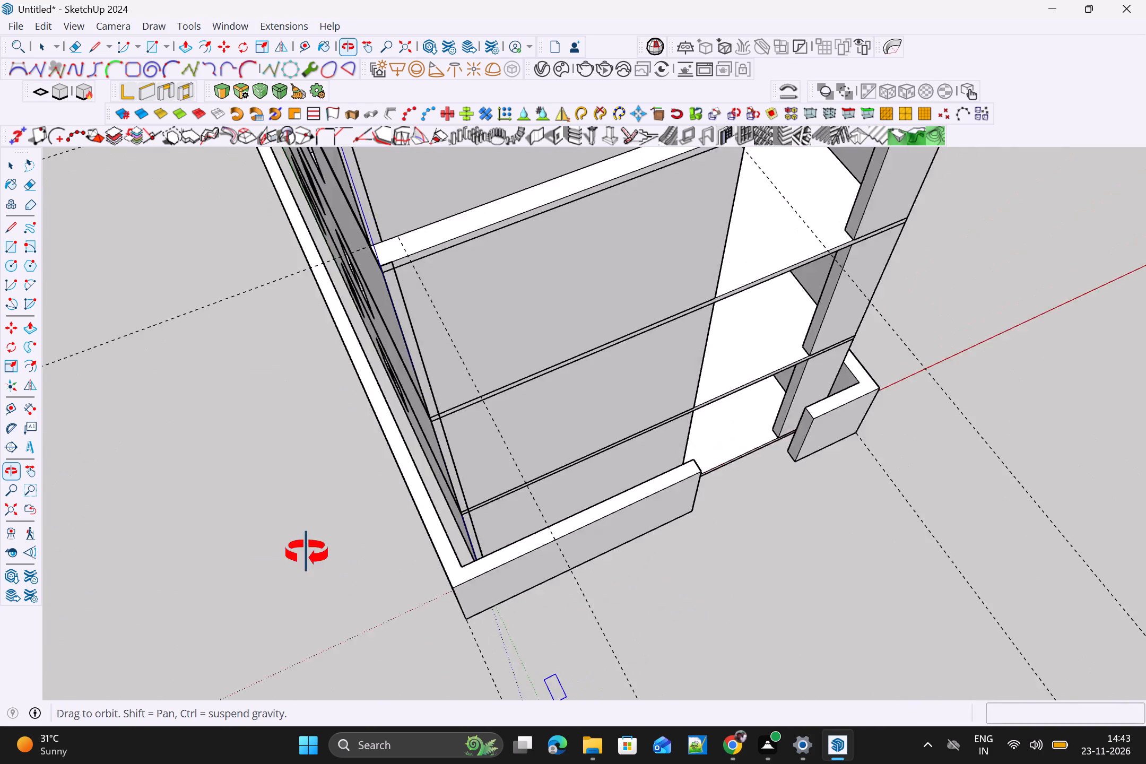
middle_click_drag(307, 553, 267, 563)
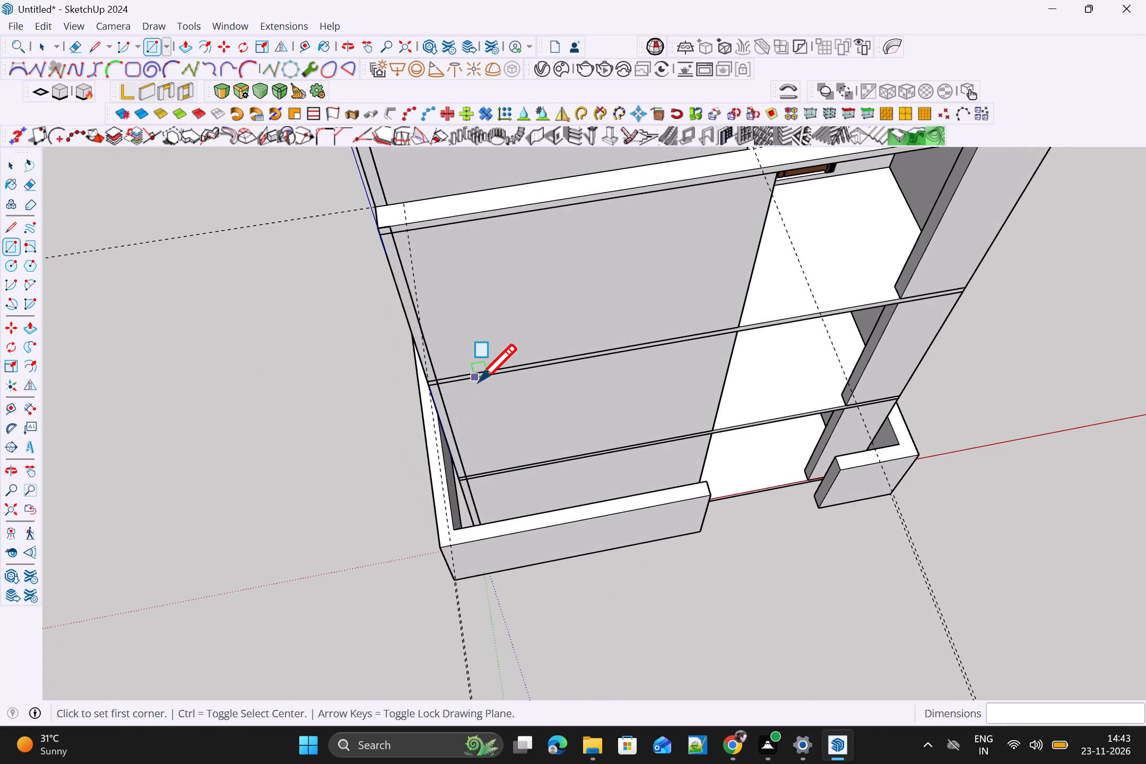
middle_click_drag(492, 390, 500, 488, "shift")
middle_click_drag(548, 545, 445, 532)
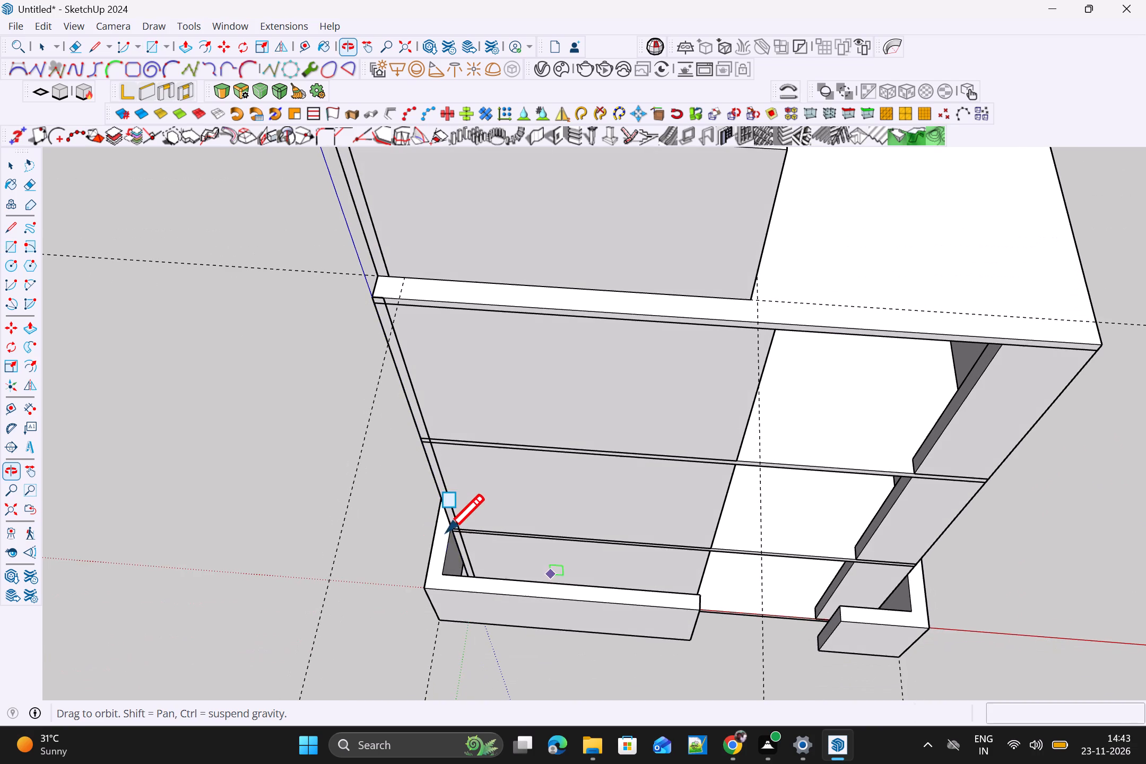
key("p")
scroll(383, 242, "up", 3)
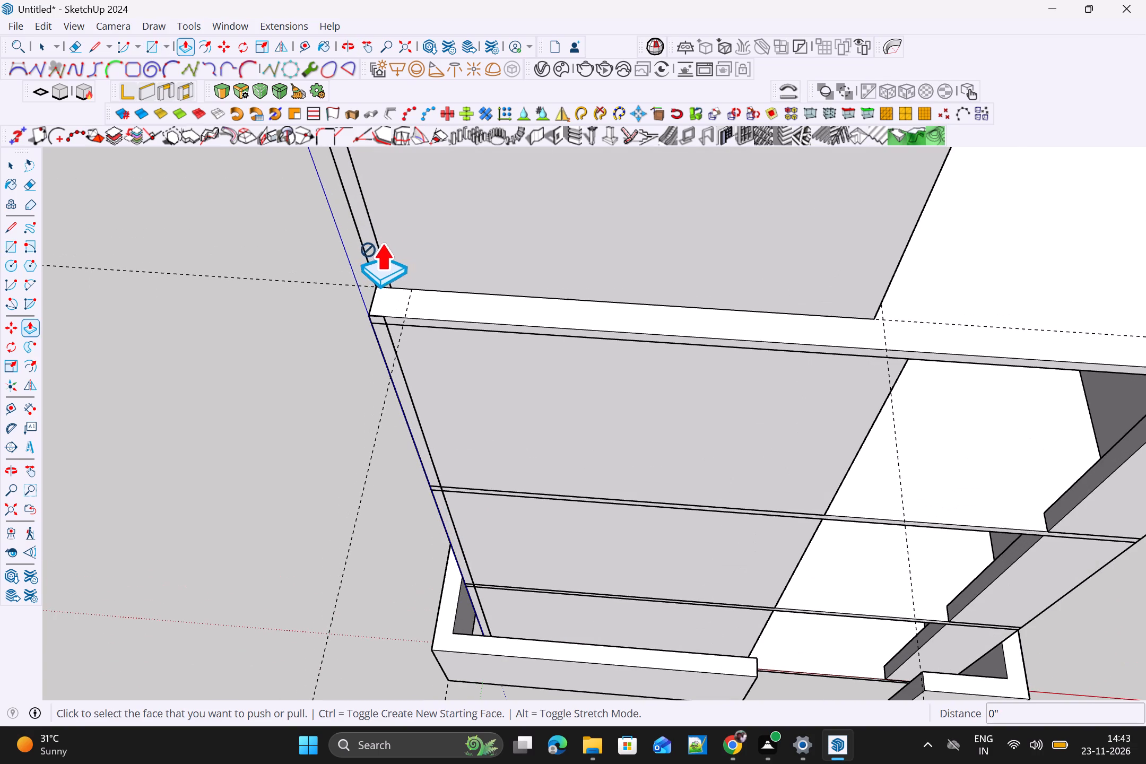
scroll(366, 245, "up", 4)
left_click(366, 242)
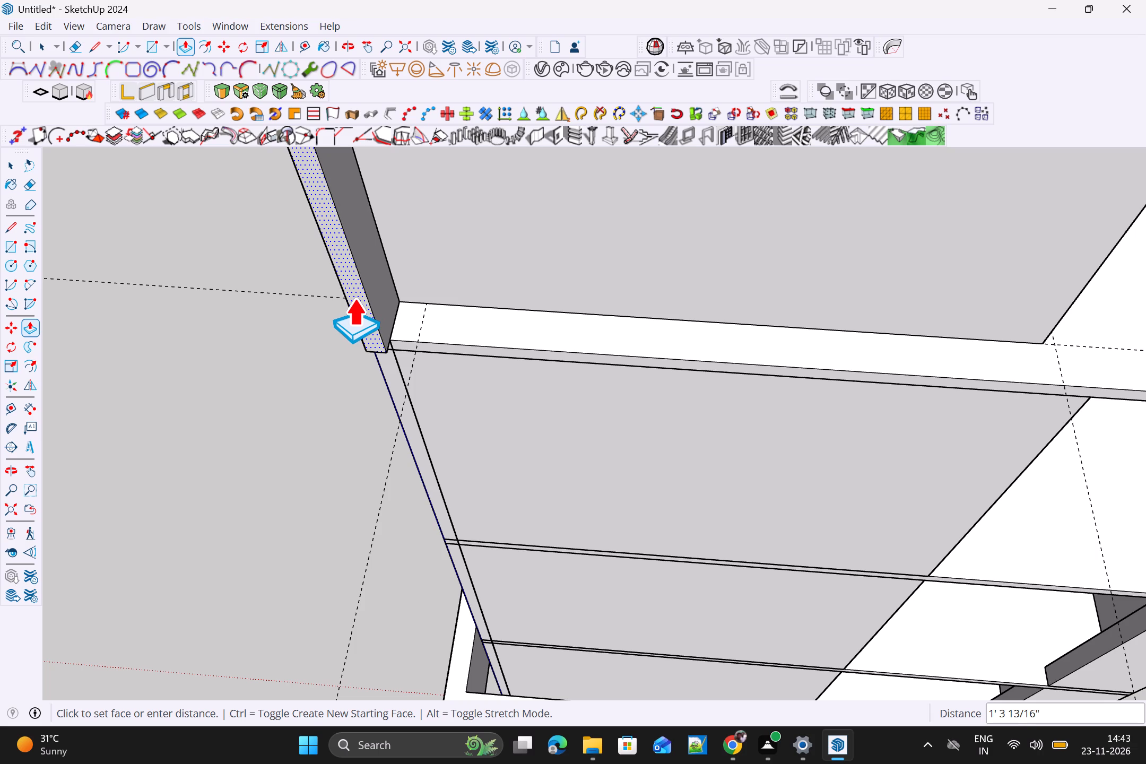
left_click(354, 297)
Push/Pull the lower facade strip outward about 3 13/16", aligned with the endpoint of the extruded upper strip.
scroll(401, 396, "up", 4)
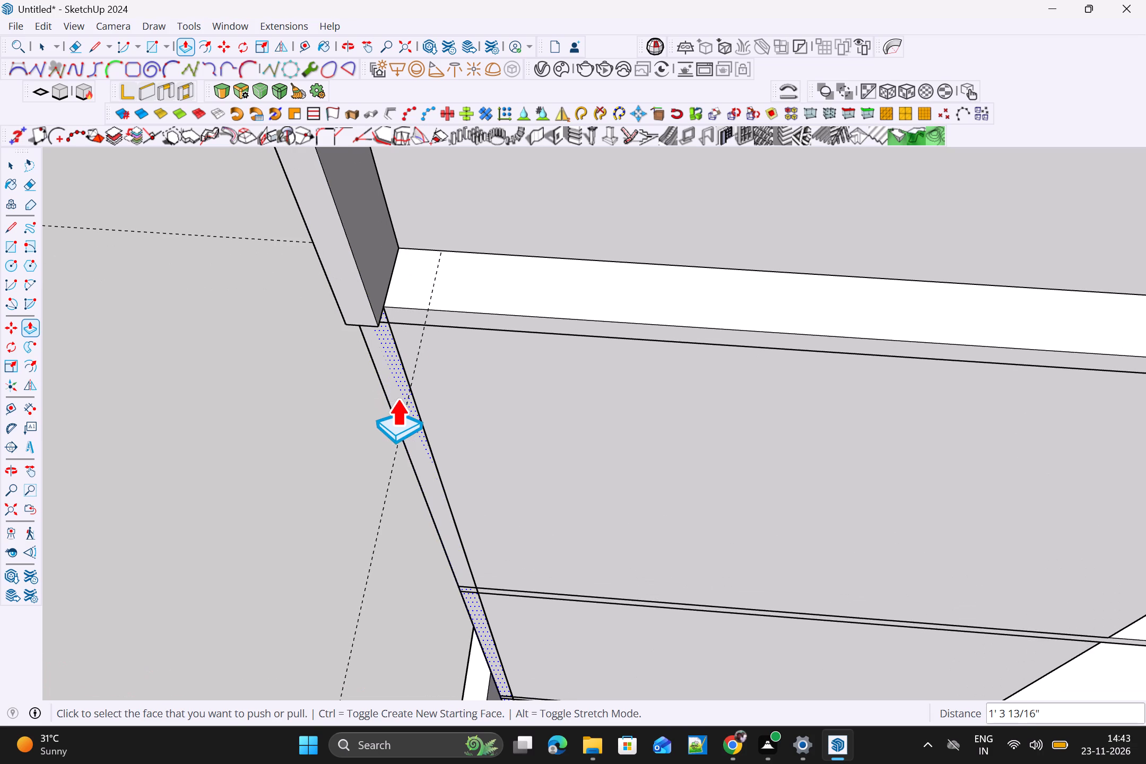
left_click(397, 397)
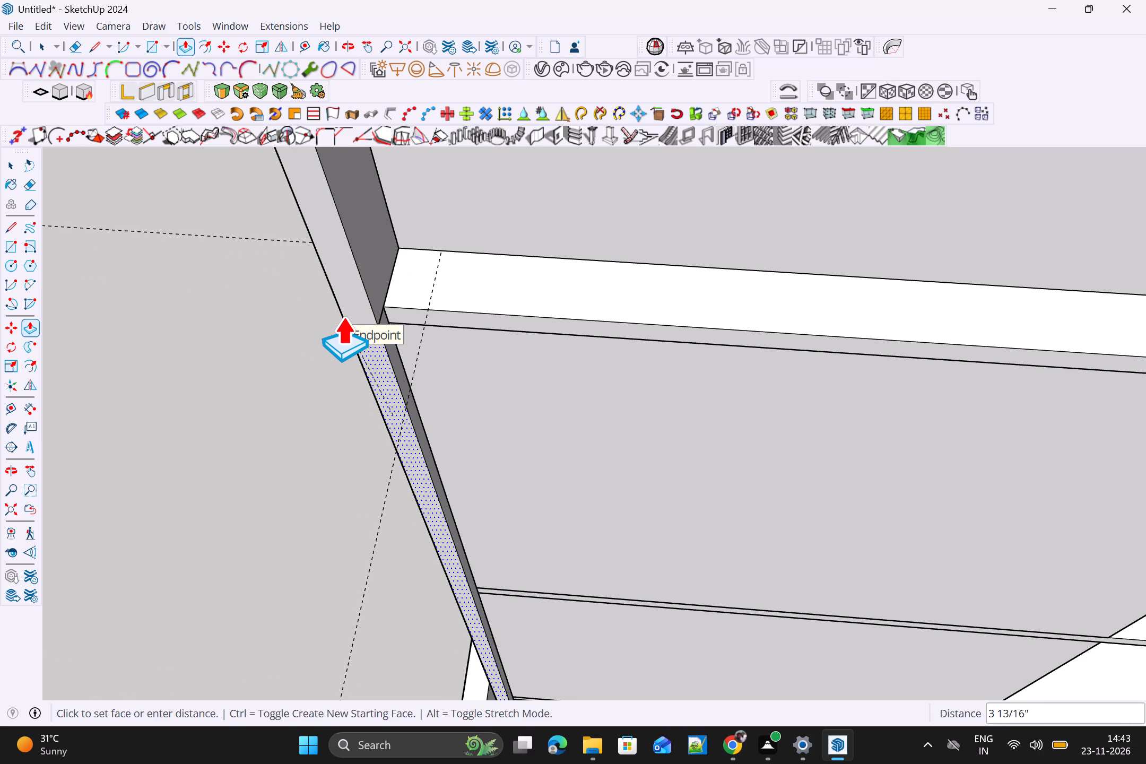
left_click(343, 316)
Examine the extruded corner strips along the building's front facade from several angles, including the joint at roof slab level.
scroll(347, 341, "down", 8)
scroll(354, 412, "down", 4)
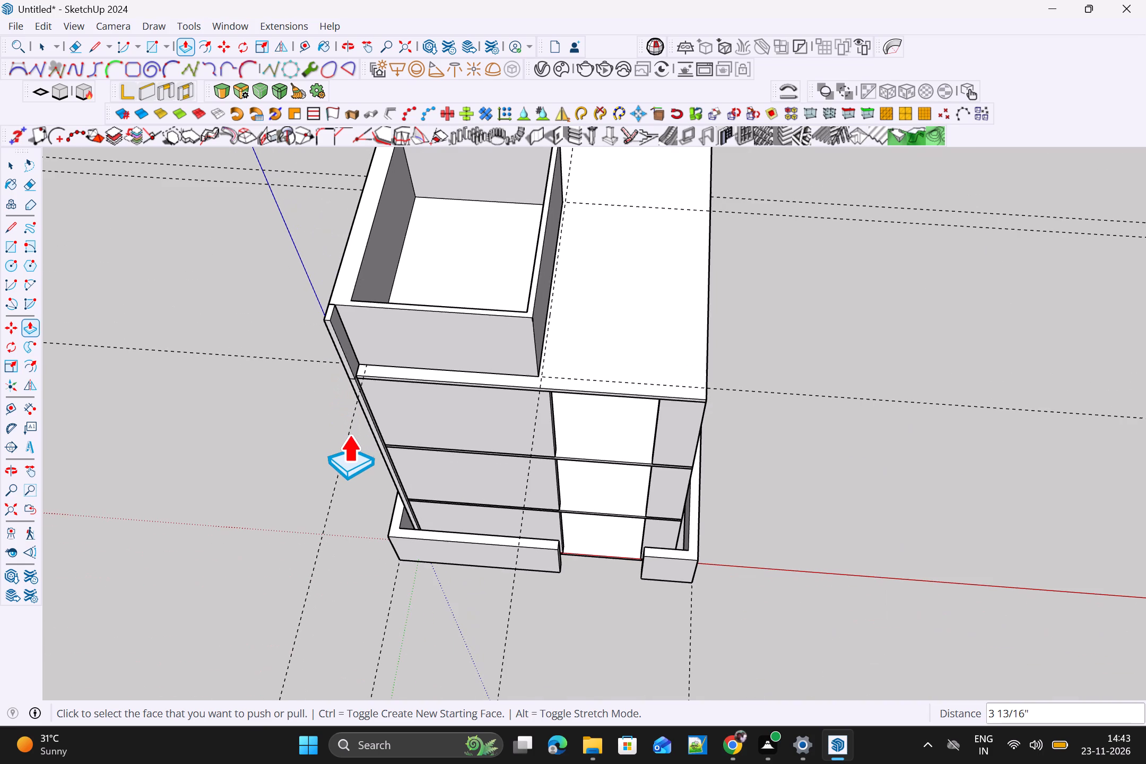
scroll(350, 436, "down", 4)
middle_click_drag(354, 442, 456, 256)
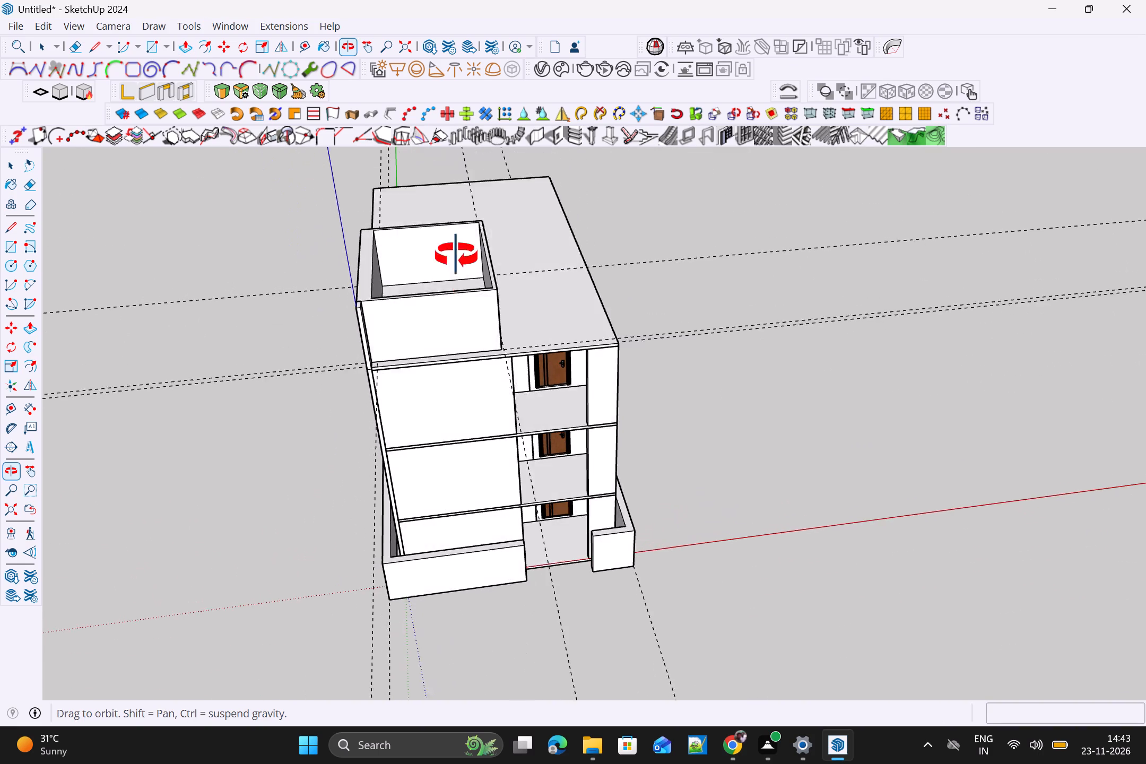
middle_click_drag(456, 256, 456, 230)
scroll(462, 372, "up", 5)
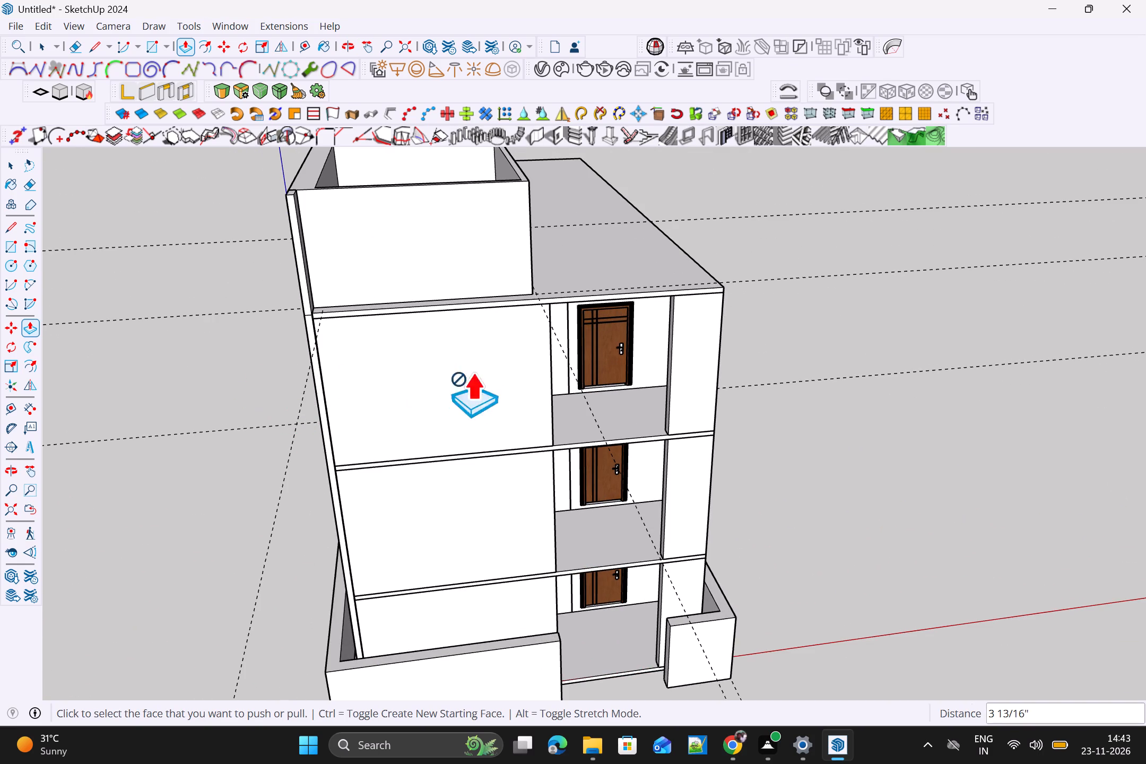
scroll(724, 434, "up", 1)
middle_click_drag(623, 437, 411, 376)
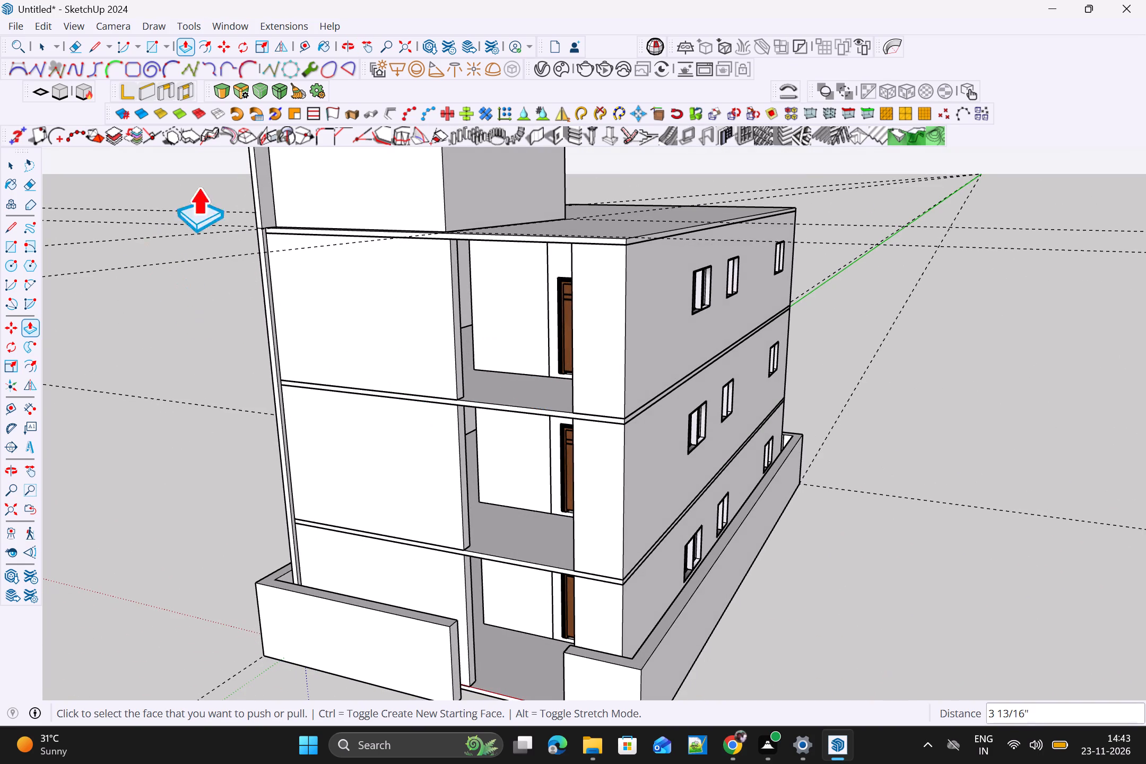
scroll(231, 180, "up", 9)
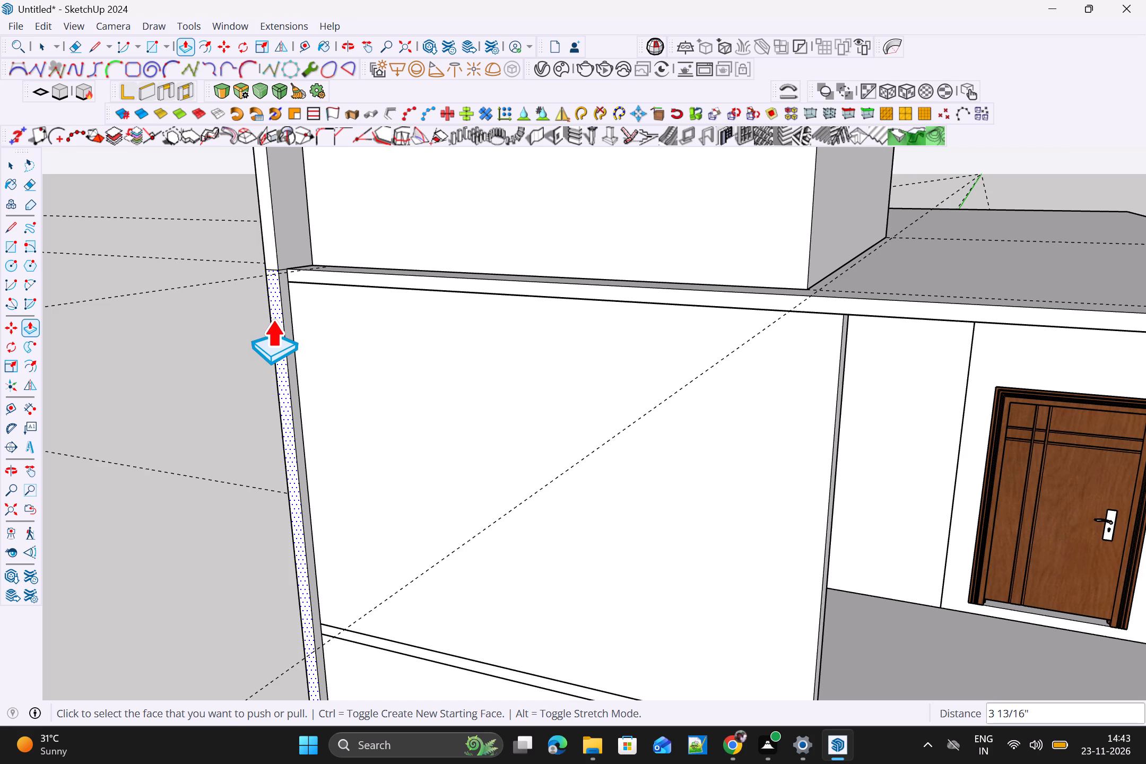
Push/Pull the lower facade strip further outward, and bring the rooftop strip flush with it by about 3 1/2".
left_click(273, 318)
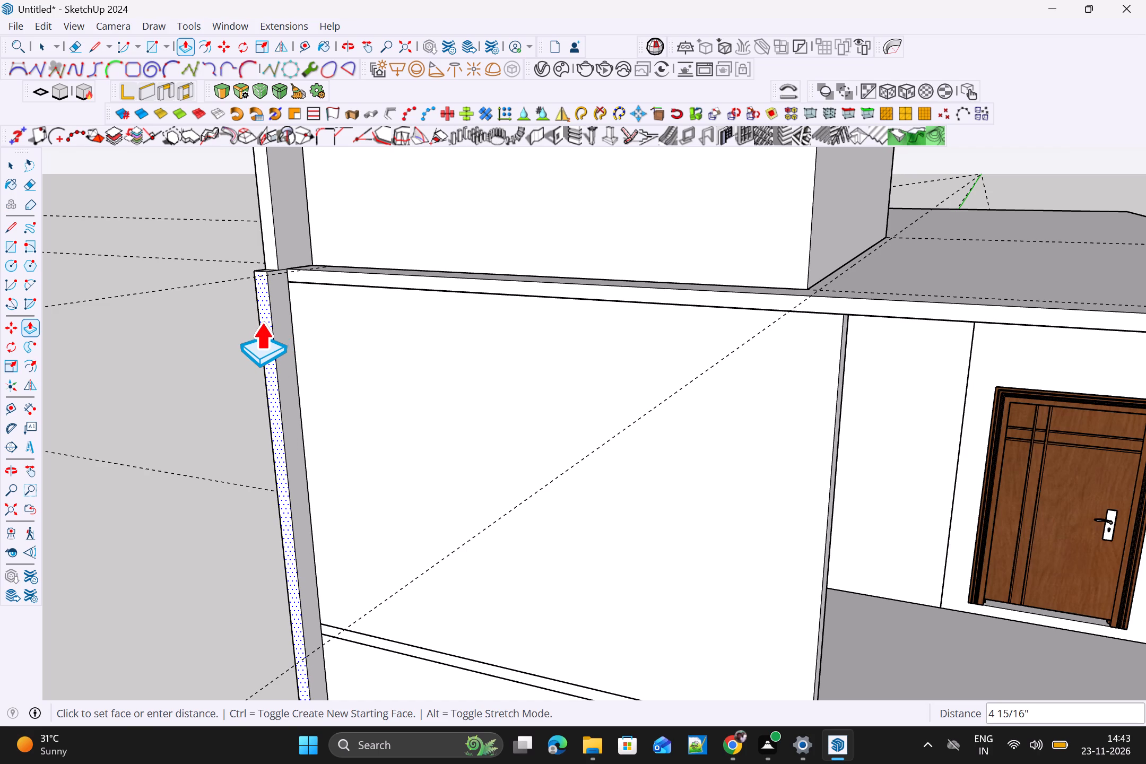
left_click(265, 319)
left_click(267, 238)
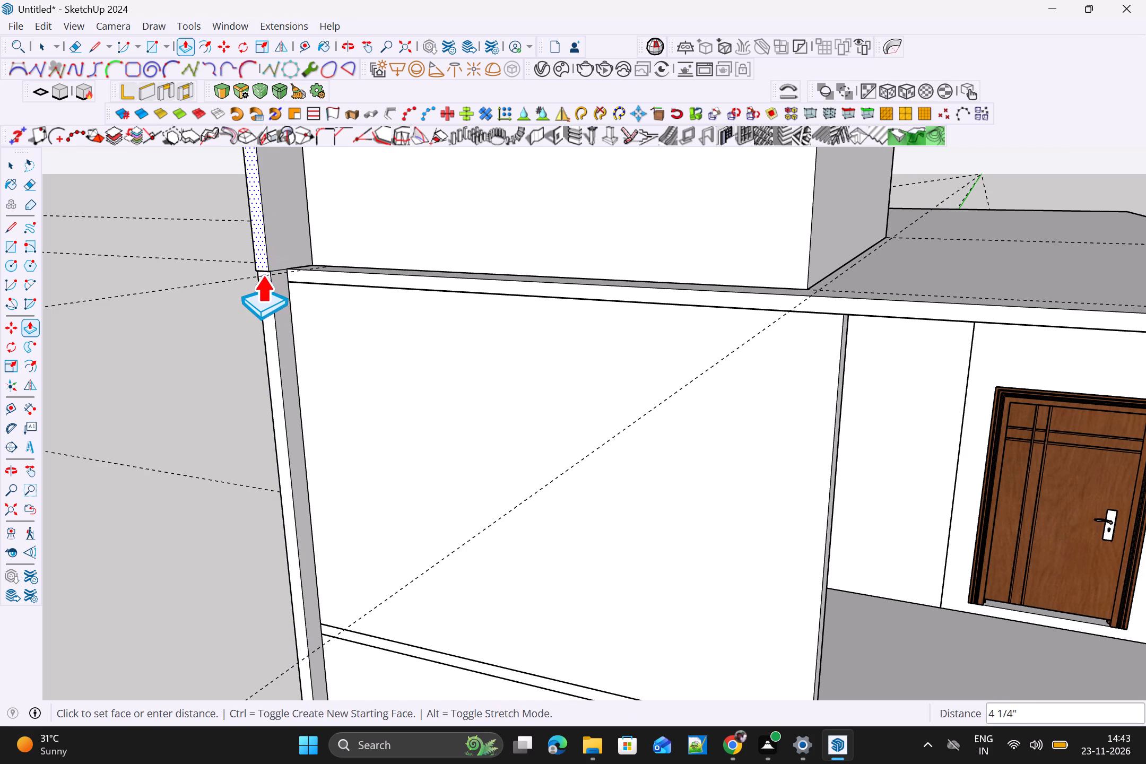
left_click(263, 286)
scroll(270, 286, "down", 12)
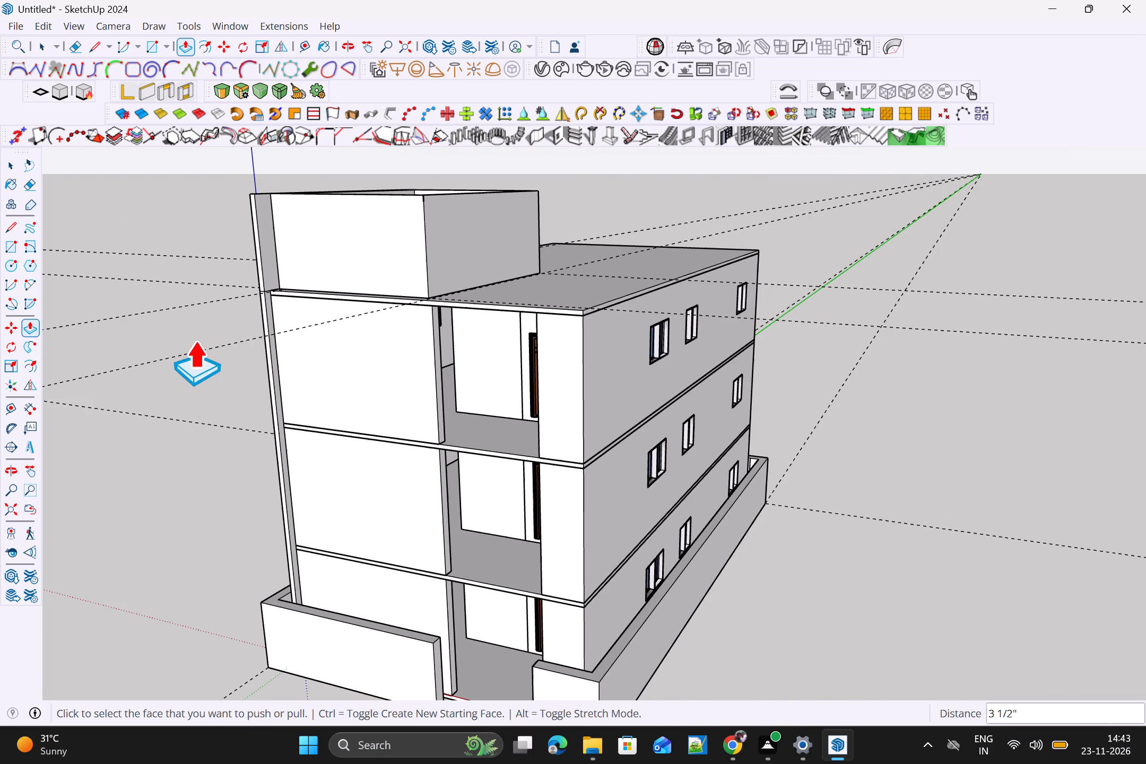
key("space")
left_click(168, 343)
Delete all guides from the model.
scroll(179, 343, "down", 4)
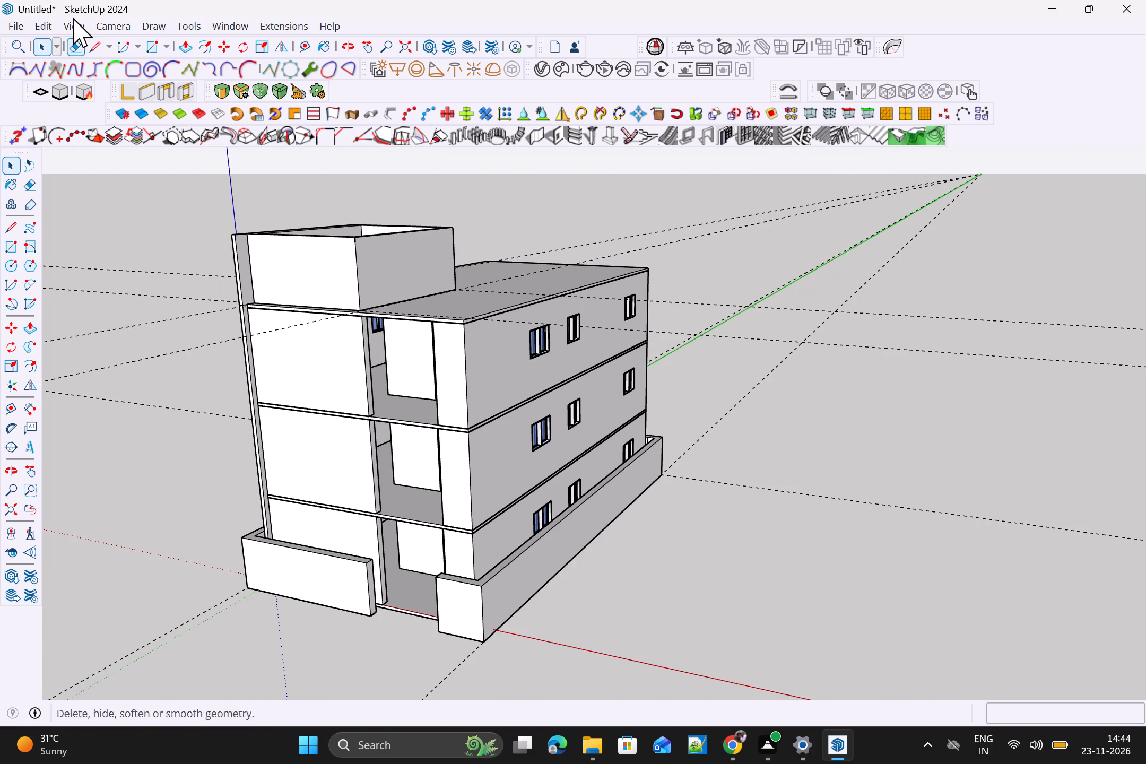
left_click(43, 27)
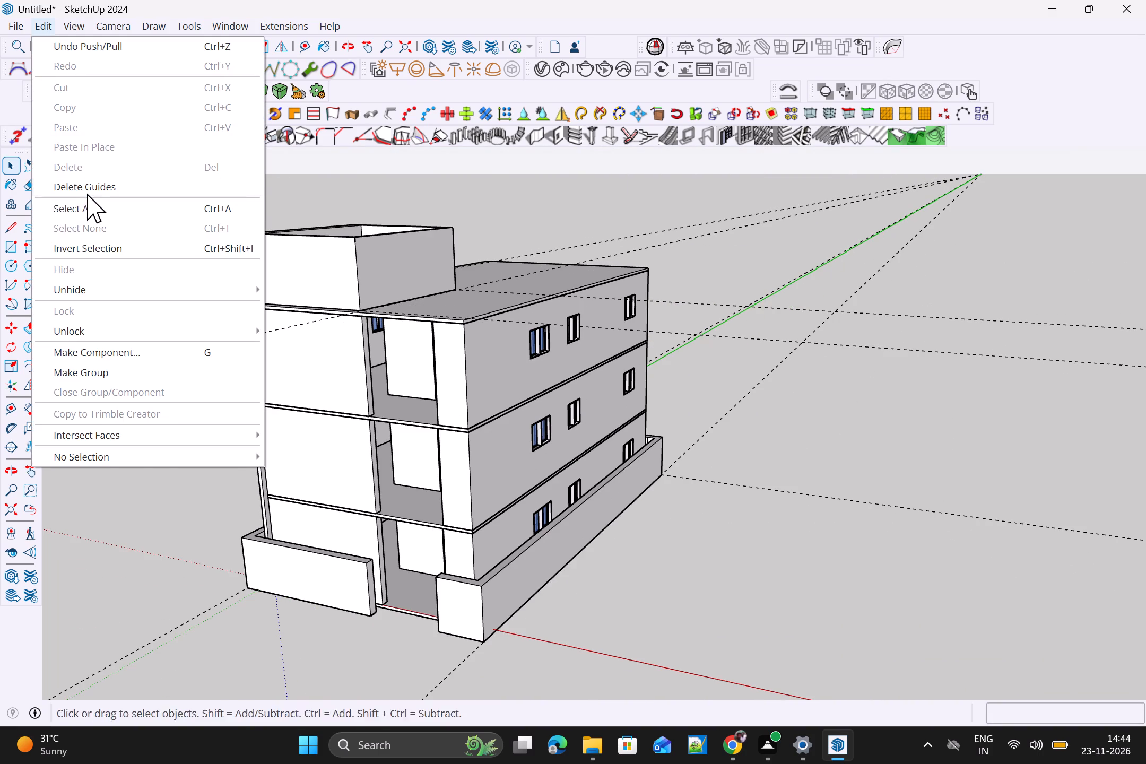
left_click(89, 190)
Examine the building's front elevation, corner fin and compound wall from several angles and distances.
scroll(393, 557, "up", 3)
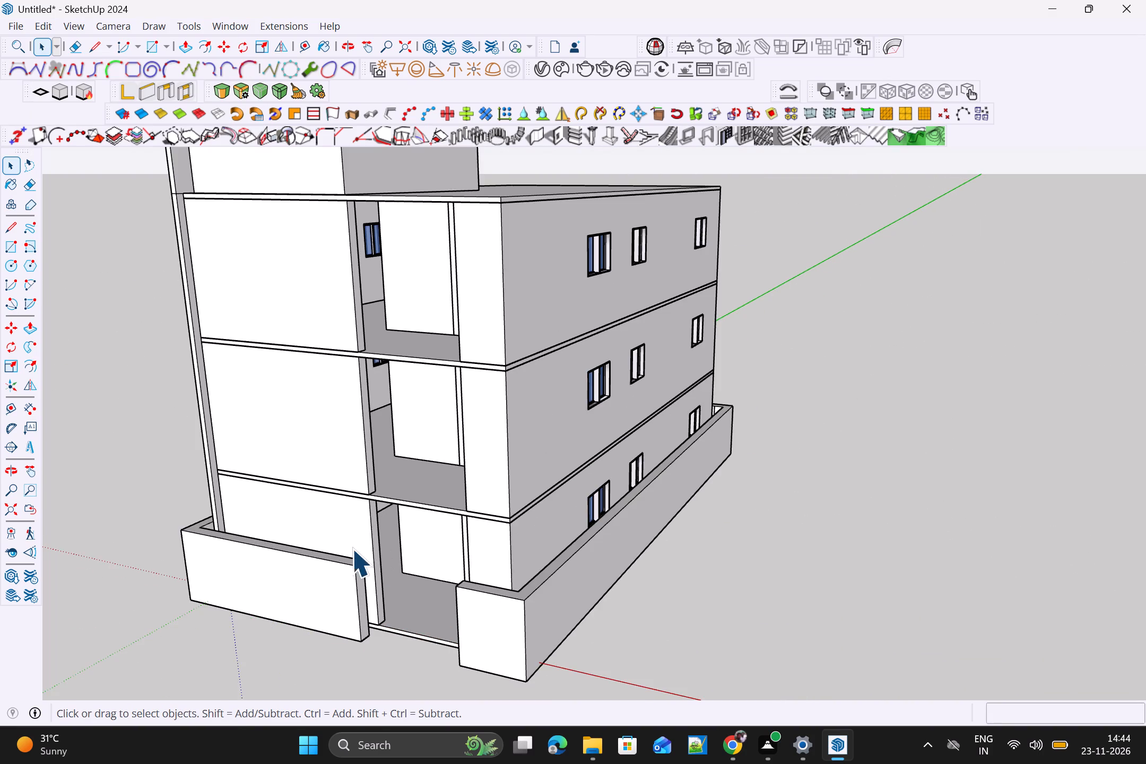
scroll(345, 539, "down", 8)
middle_click_drag(279, 572, 518, 466)
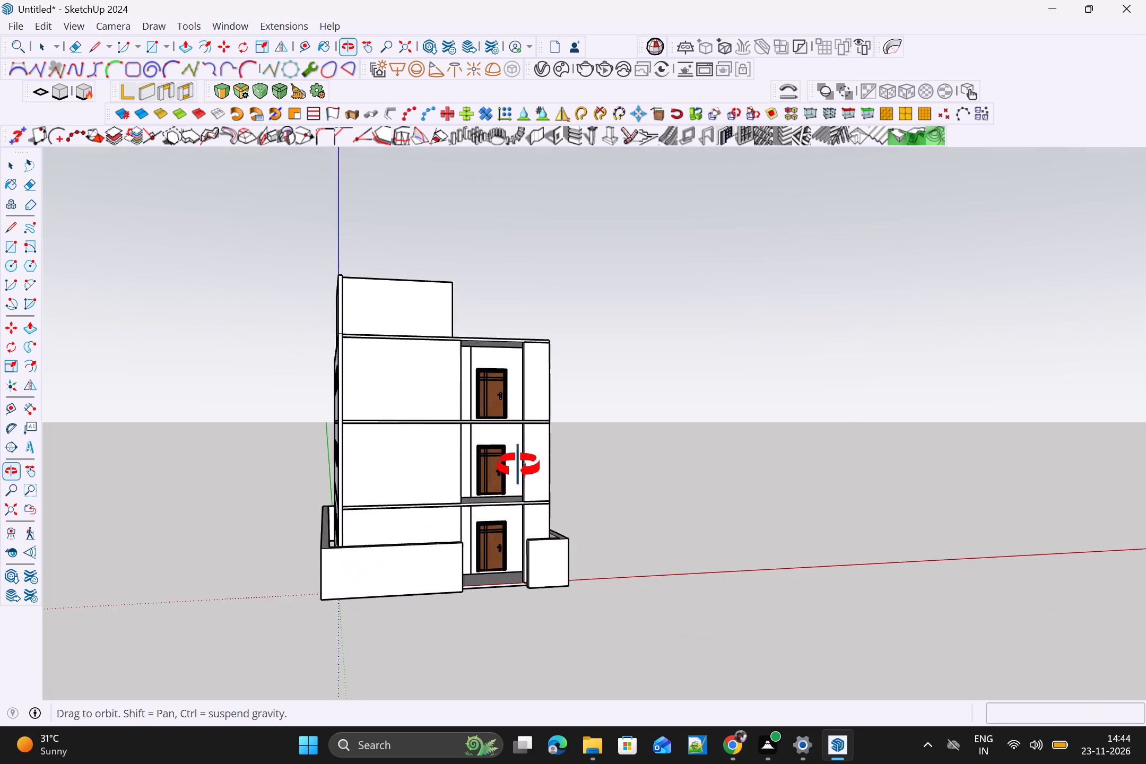
middle_click_drag(518, 466, 518, 465)
scroll(445, 444, "up", 3)
scroll(631, 497, "up", 3)
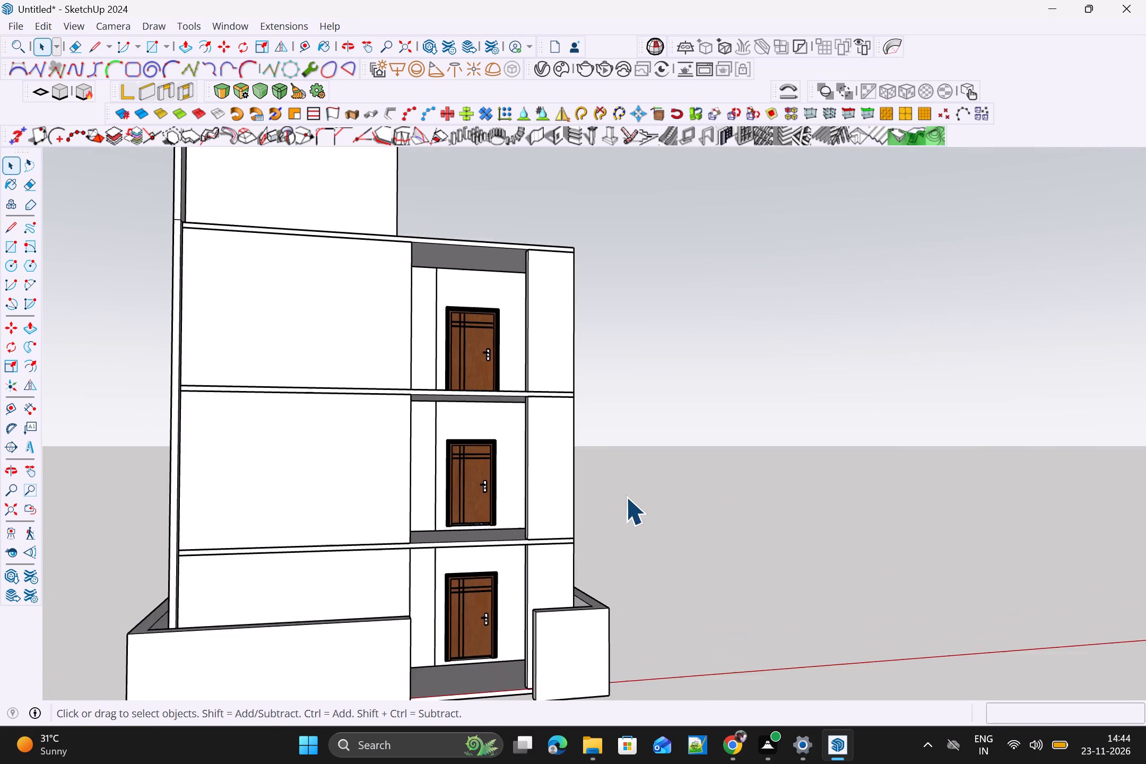
scroll(620, 498, "down", 4)
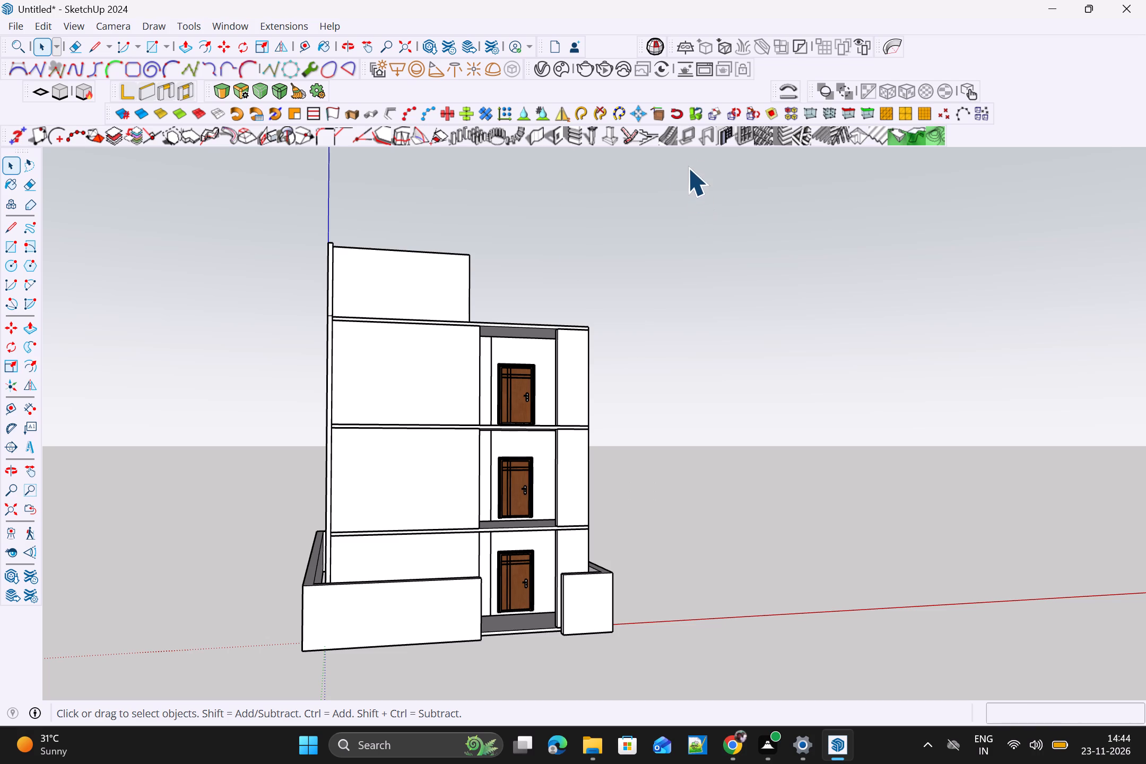
scroll(653, 198, "down", 1)
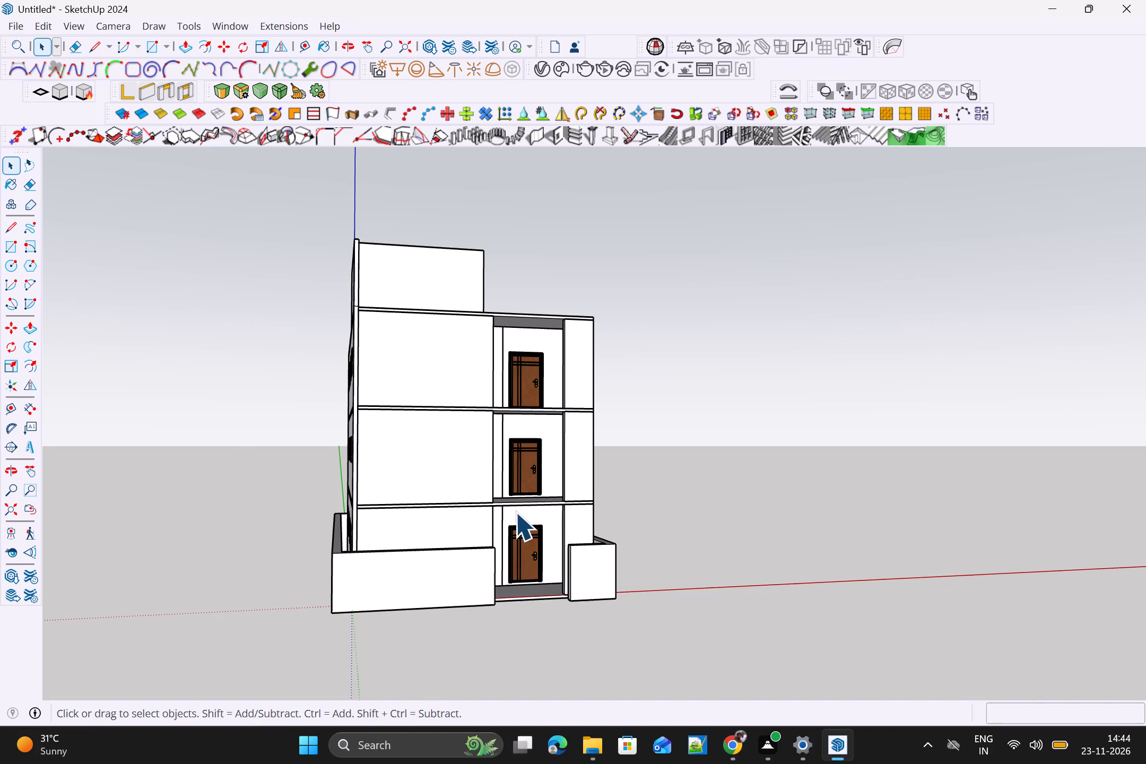
scroll(545, 499, "down", 4)
scroll(545, 551, "down", 2)
middle_click_drag(629, 575, 631, 586)
middle_click_drag(631, 595, 537, 635)
scroll(552, 615, "up", 5)
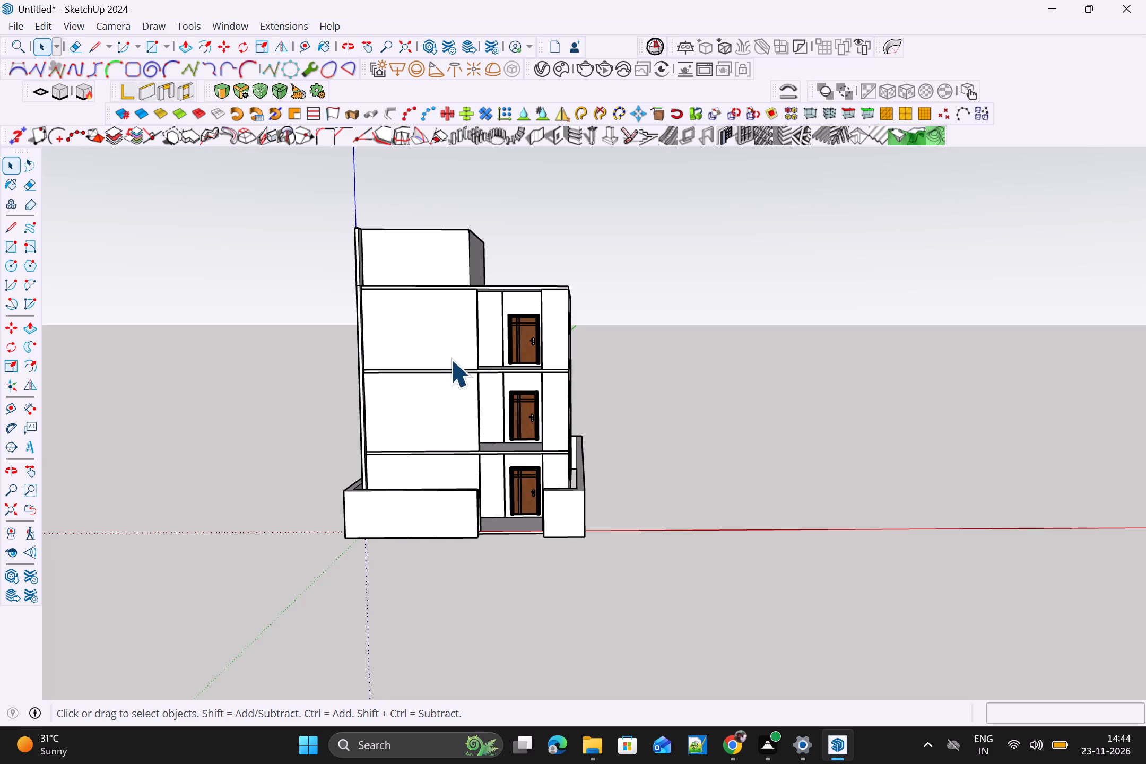
scroll(439, 267, "up", 3)
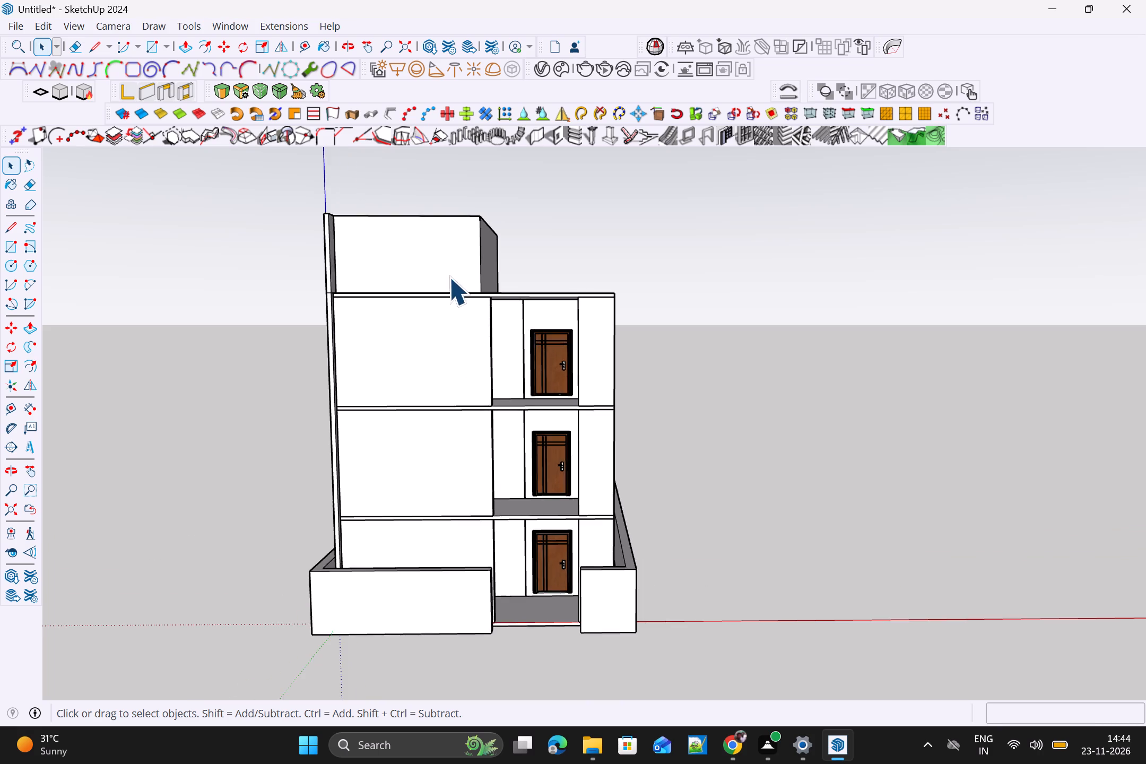
scroll(449, 285, "down", 4)
scroll(575, 422, "up", 1)
middle_click_drag(569, 426, 456, 557)
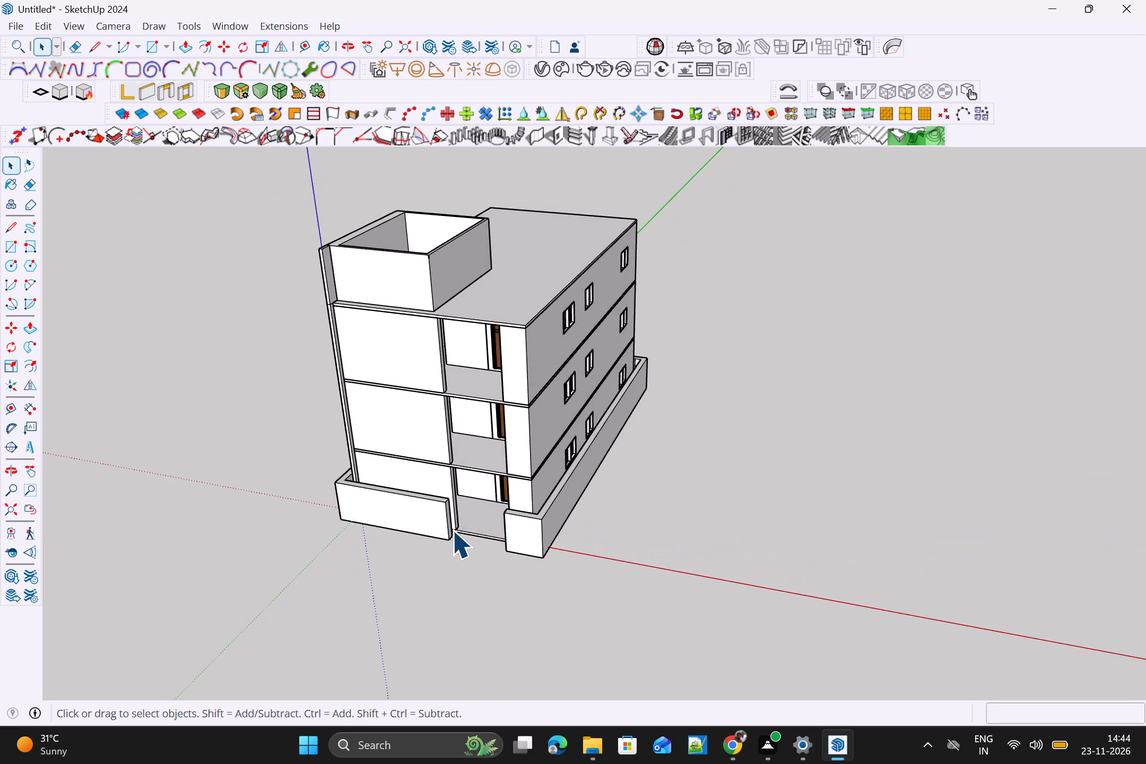
middle_click_drag(469, 531, 584, 455)
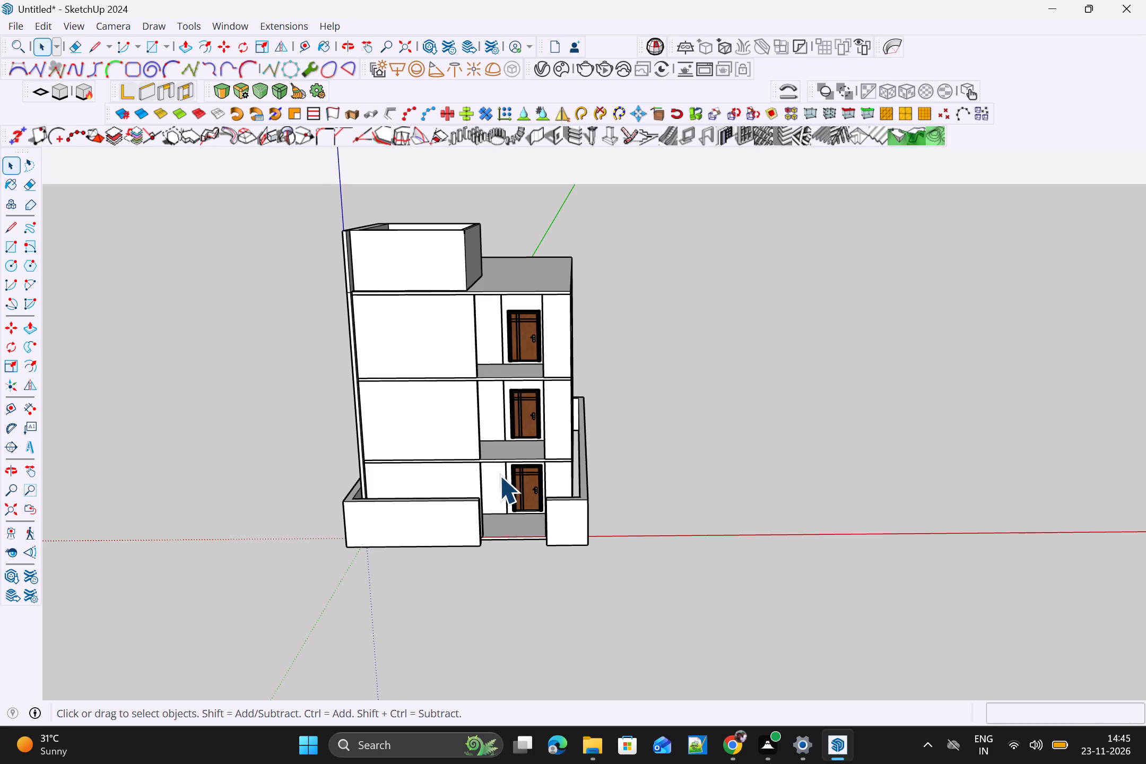
scroll(499, 475, "up", 6)
middle_click(532, 530)
middle_click_drag(476, 569, 411, 576)
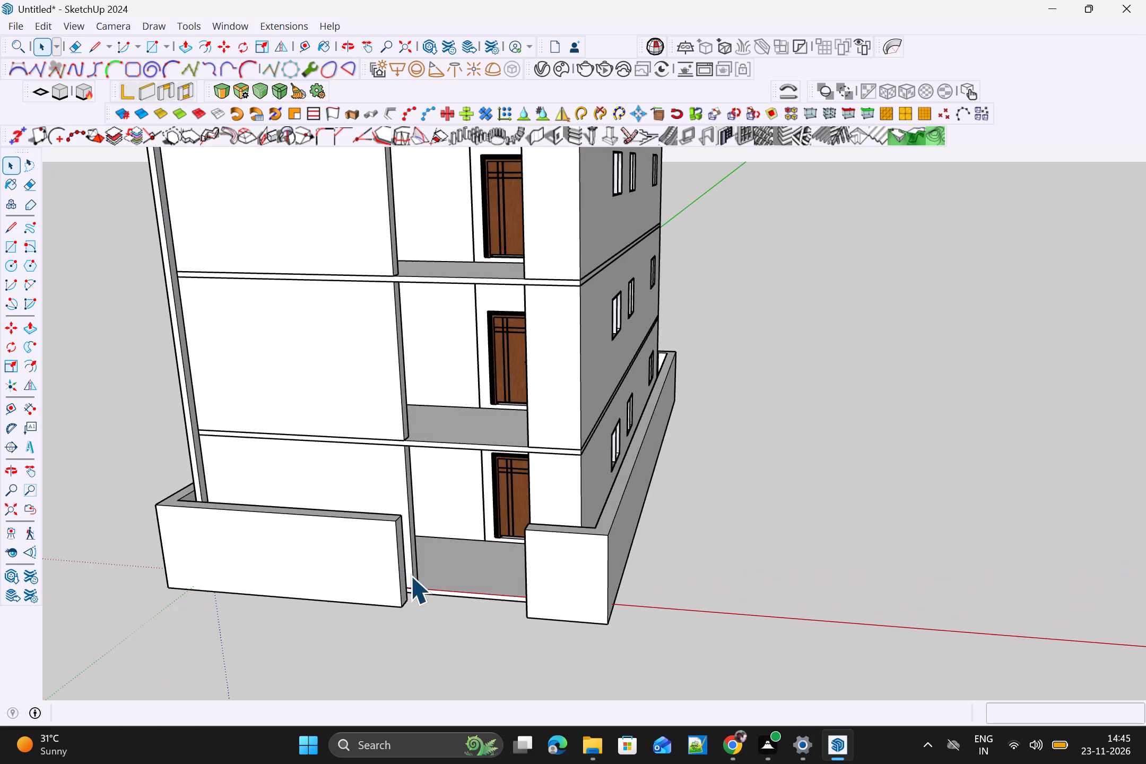
Select the compound wall group around the building and show the Default Tray.
left_click(543, 575)
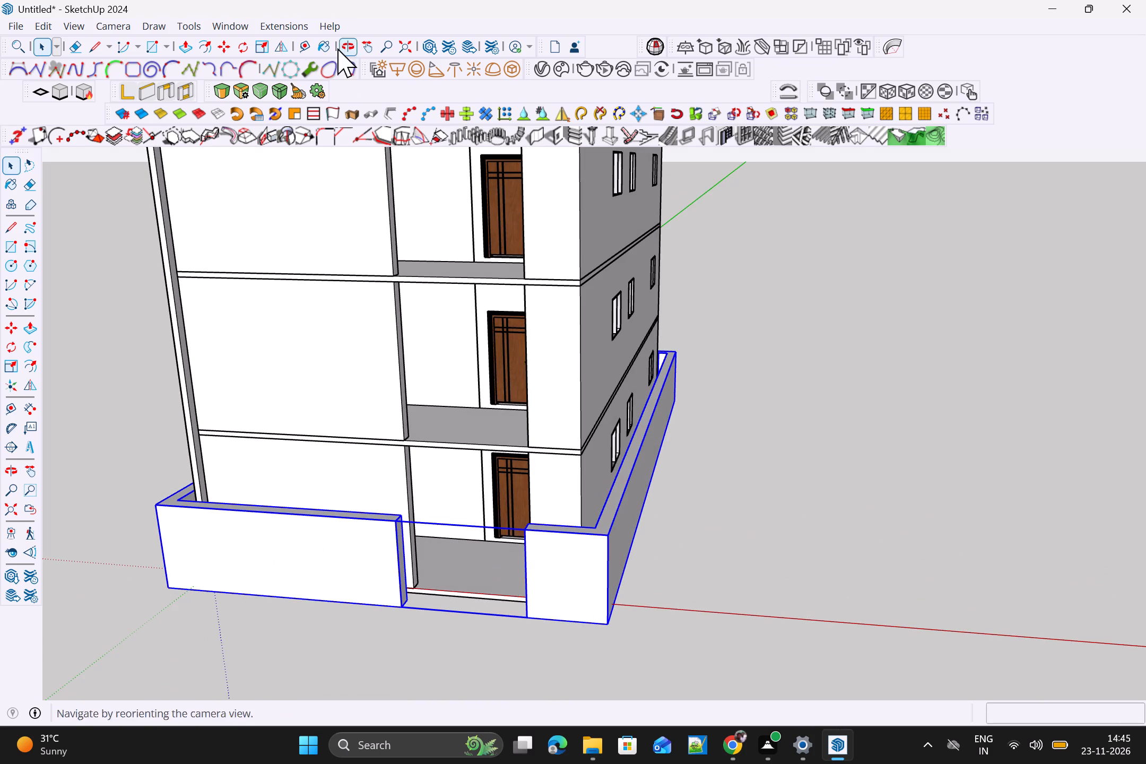
left_click(269, 28)
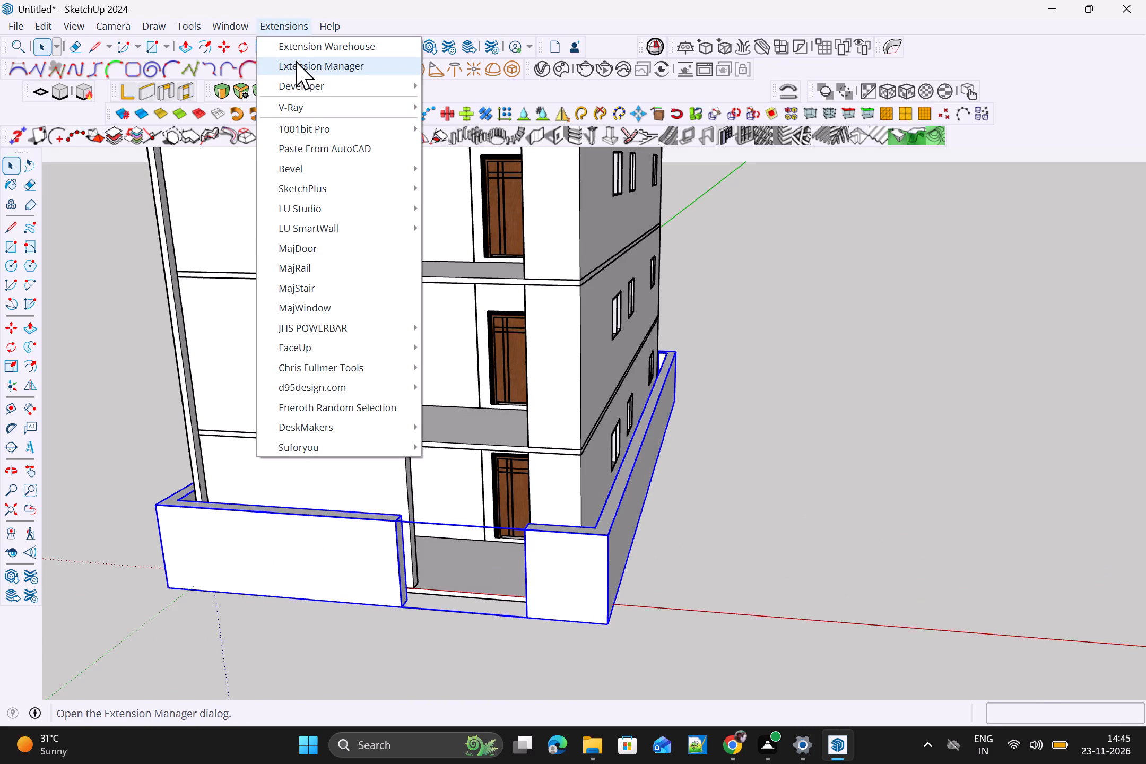
left_click(238, 25)
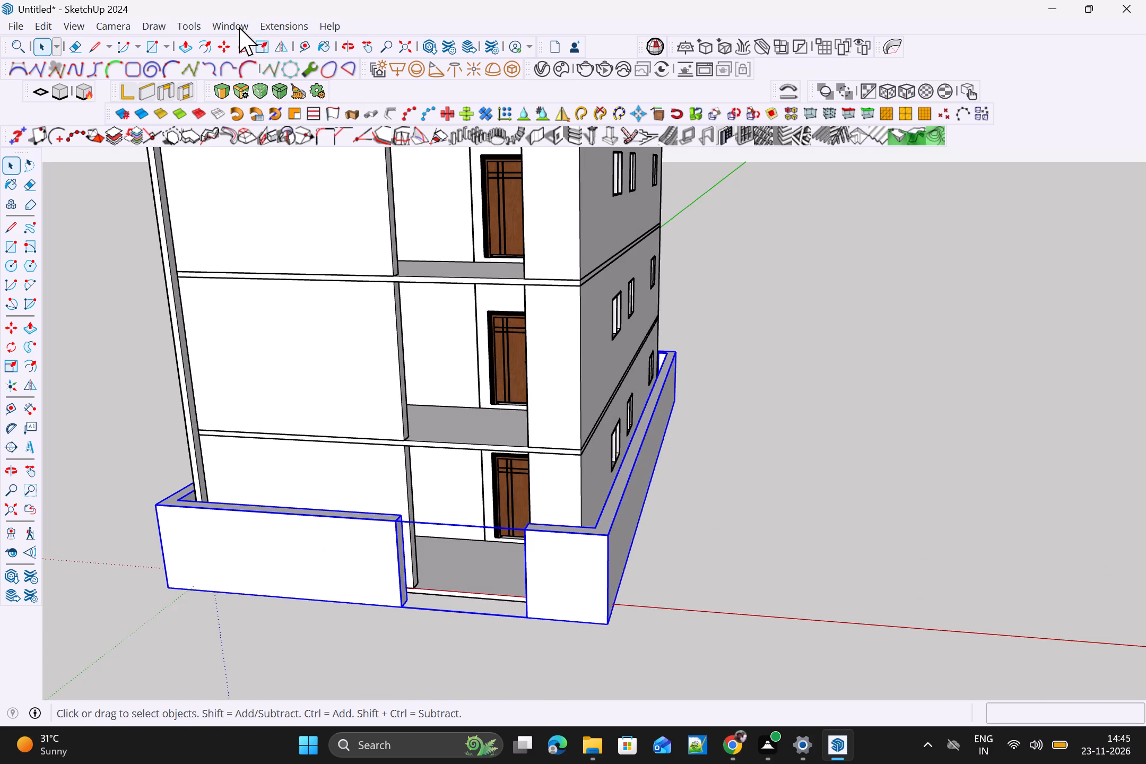
left_click(239, 27)
left_click(373, 40)
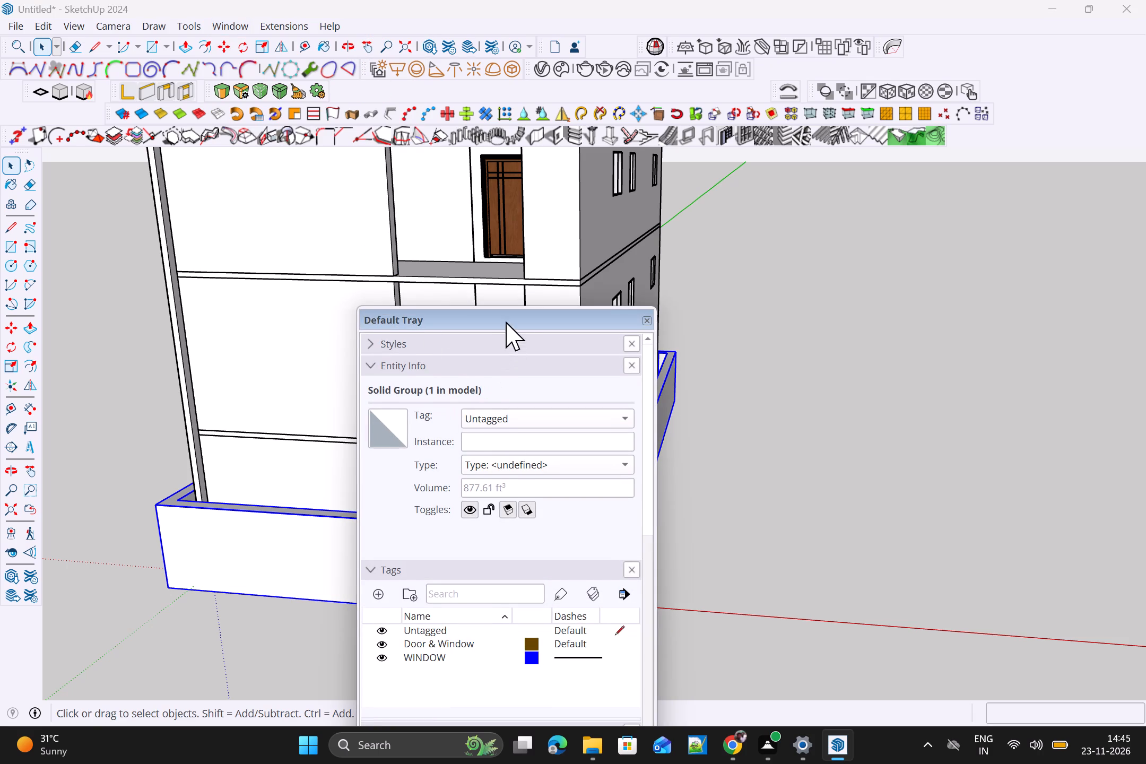
left_click_drag(506, 321, 576, 181)
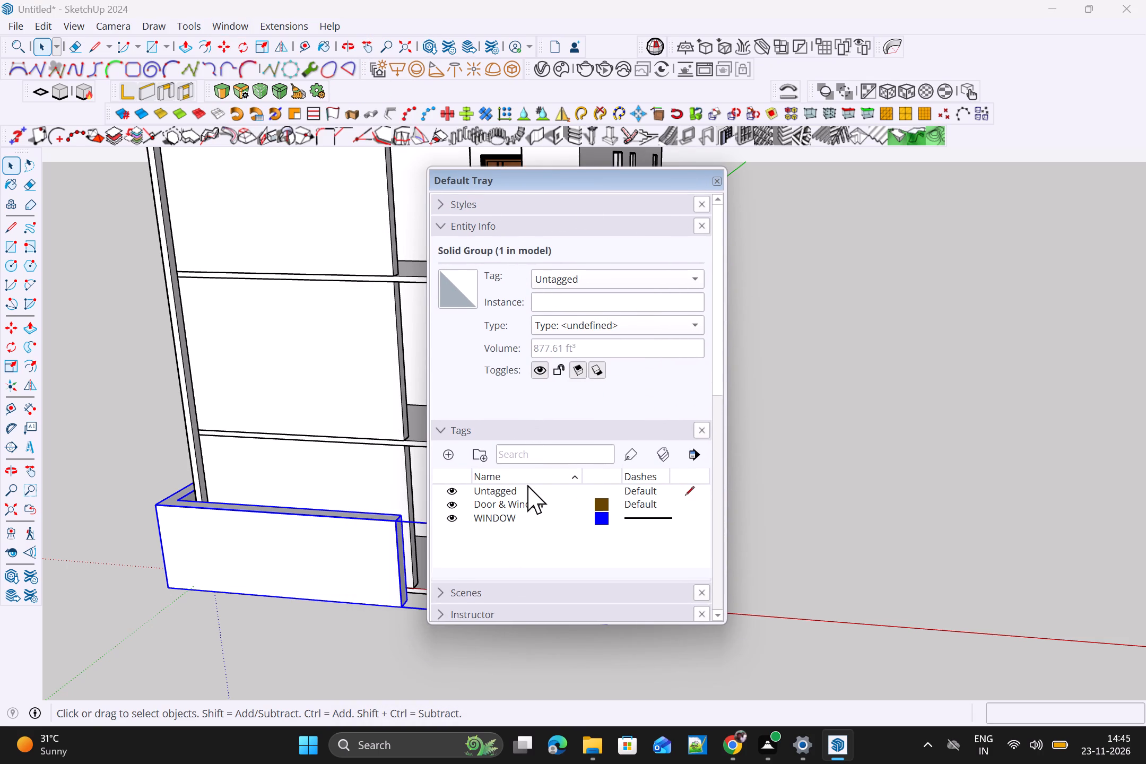
Look through the Default Tray's Styles, Entity Info, Tags and Materials sections.
scroll(527, 485, "down", 6)
scroll(482, 393, "up", 1)
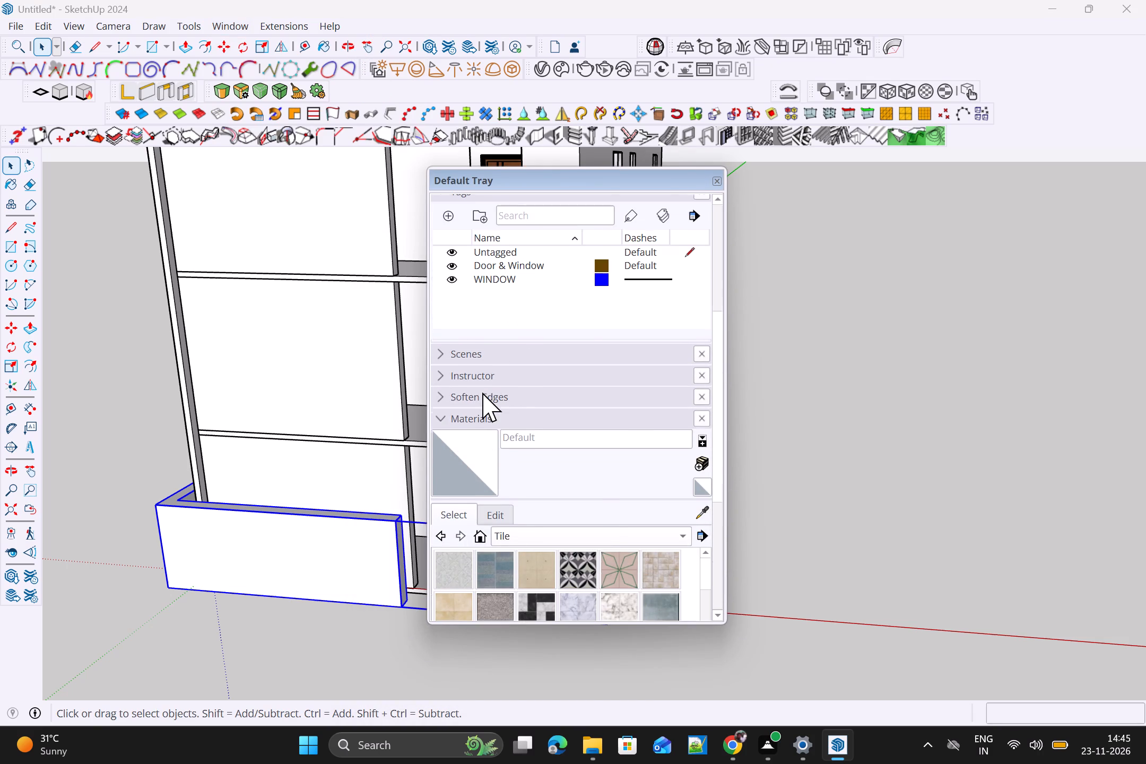
scroll(482, 393, "up", 11)
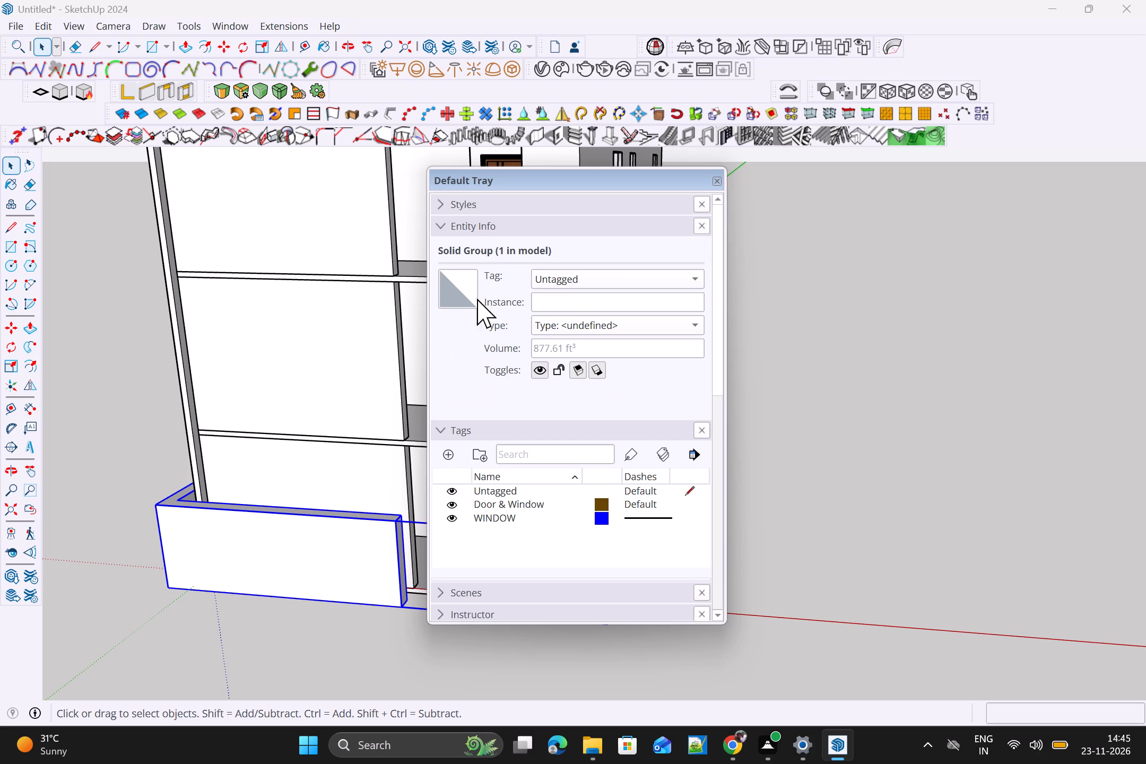
scroll(484, 304, "down", 3)
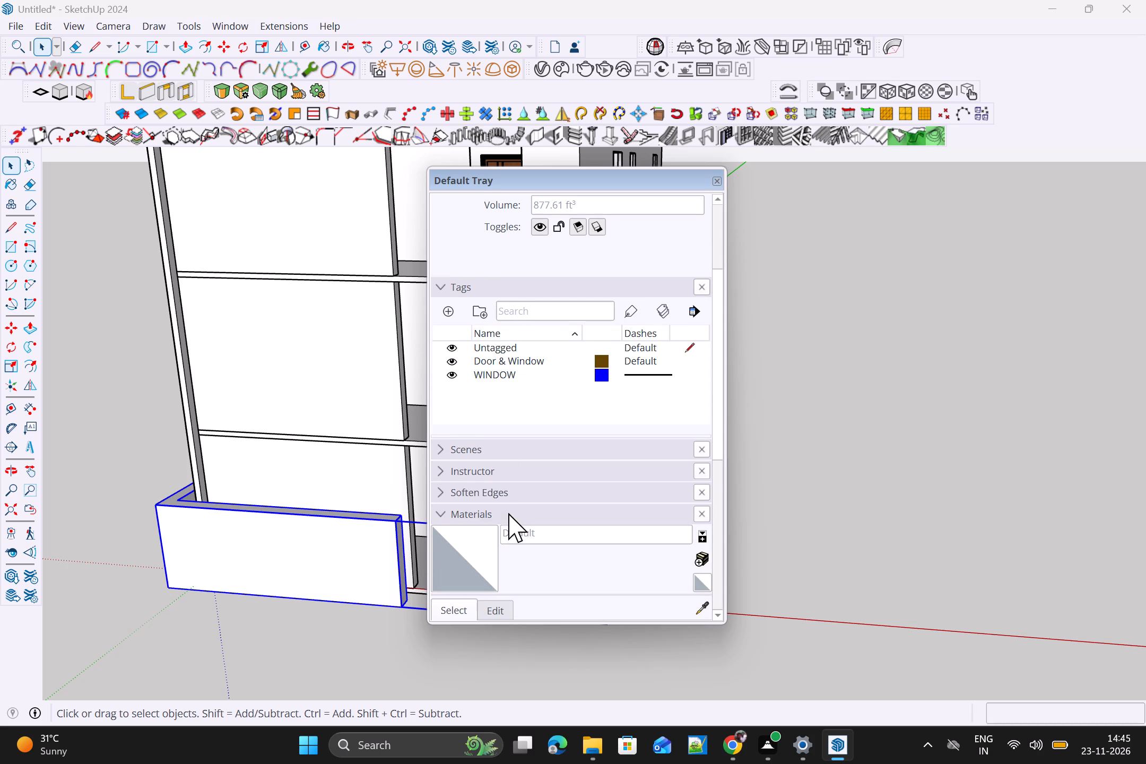
scroll(507, 499, "up", 3)
scroll(487, 204, "up", 3)
left_click(490, 204)
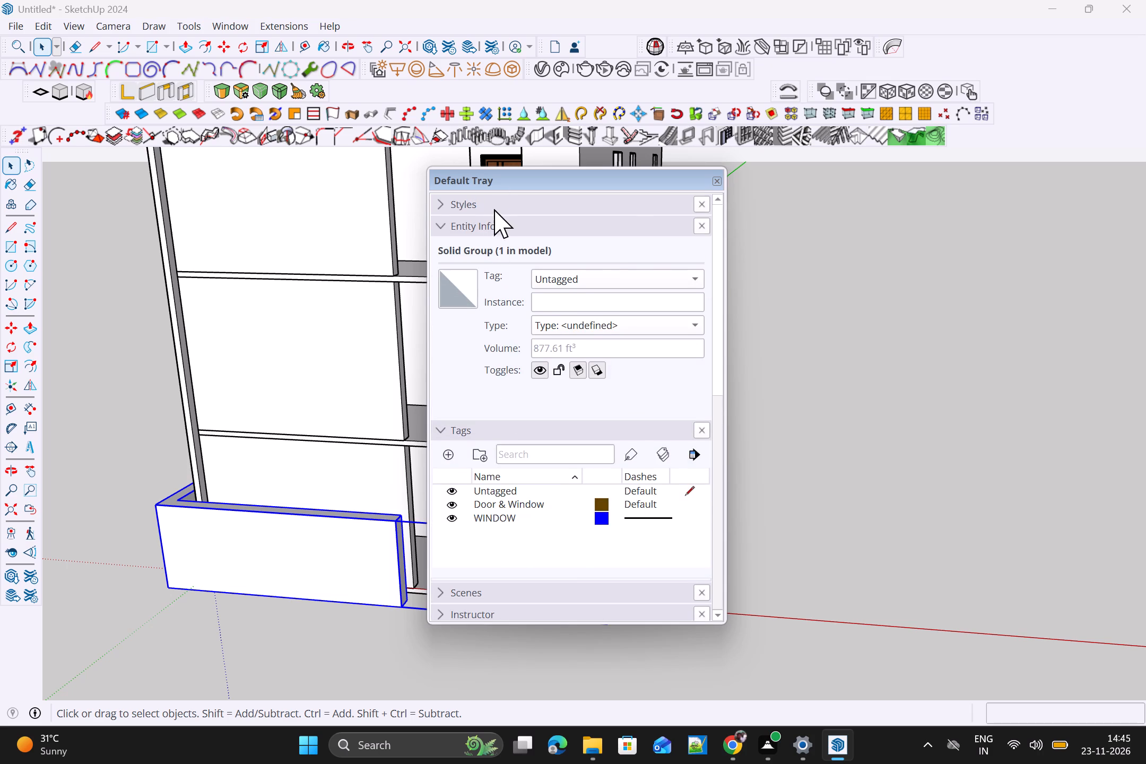
left_click(496, 208)
scroll(459, 488, "down", 3)
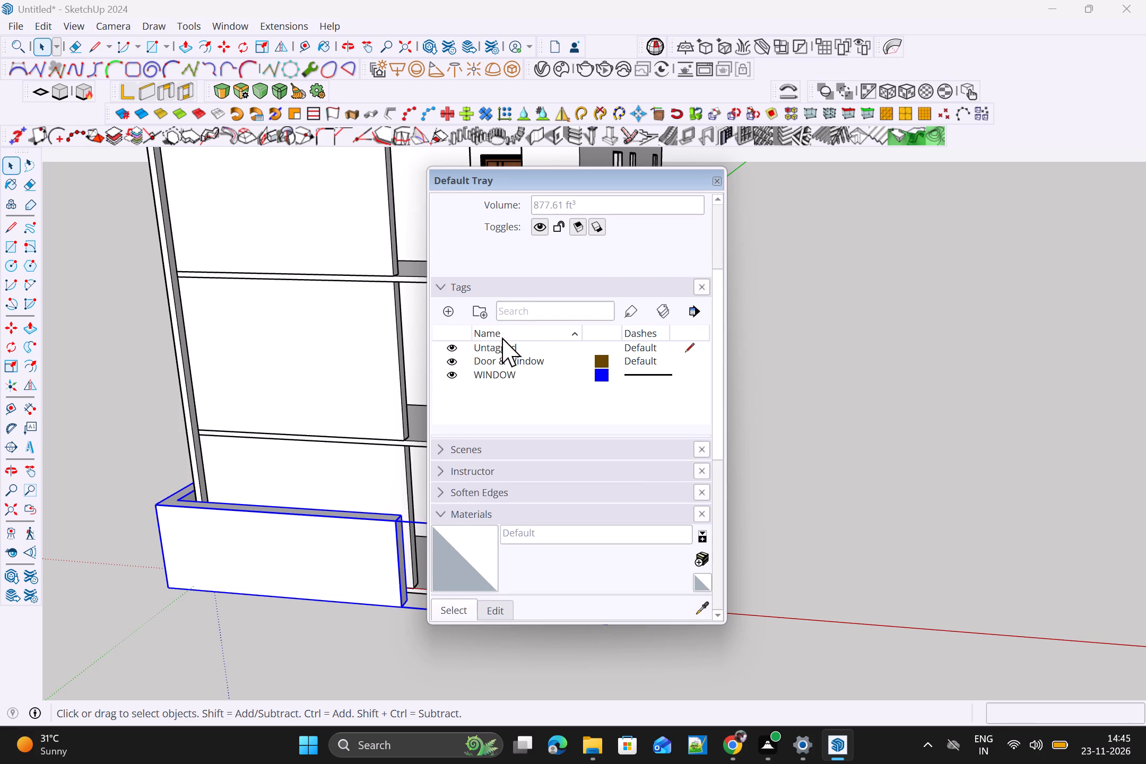
scroll(524, 357, "up", 1)
Delete the Door & Window tag from the model.
left_click(525, 404)
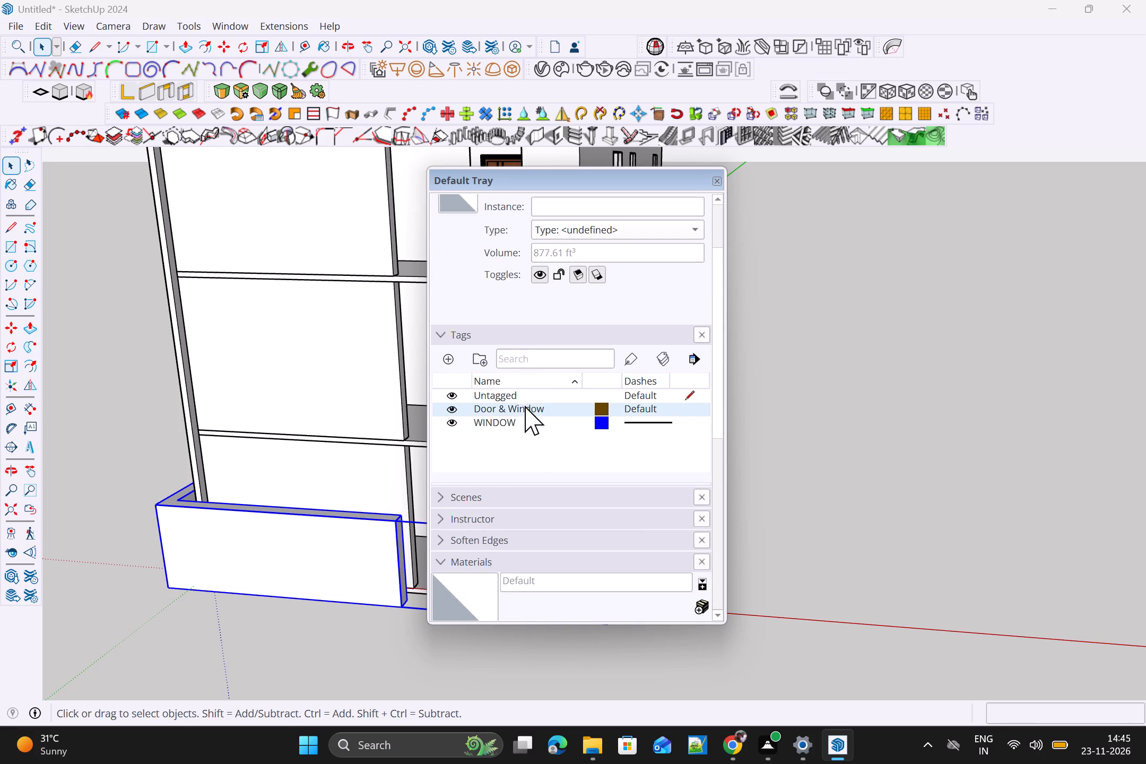
left_click(490, 419)
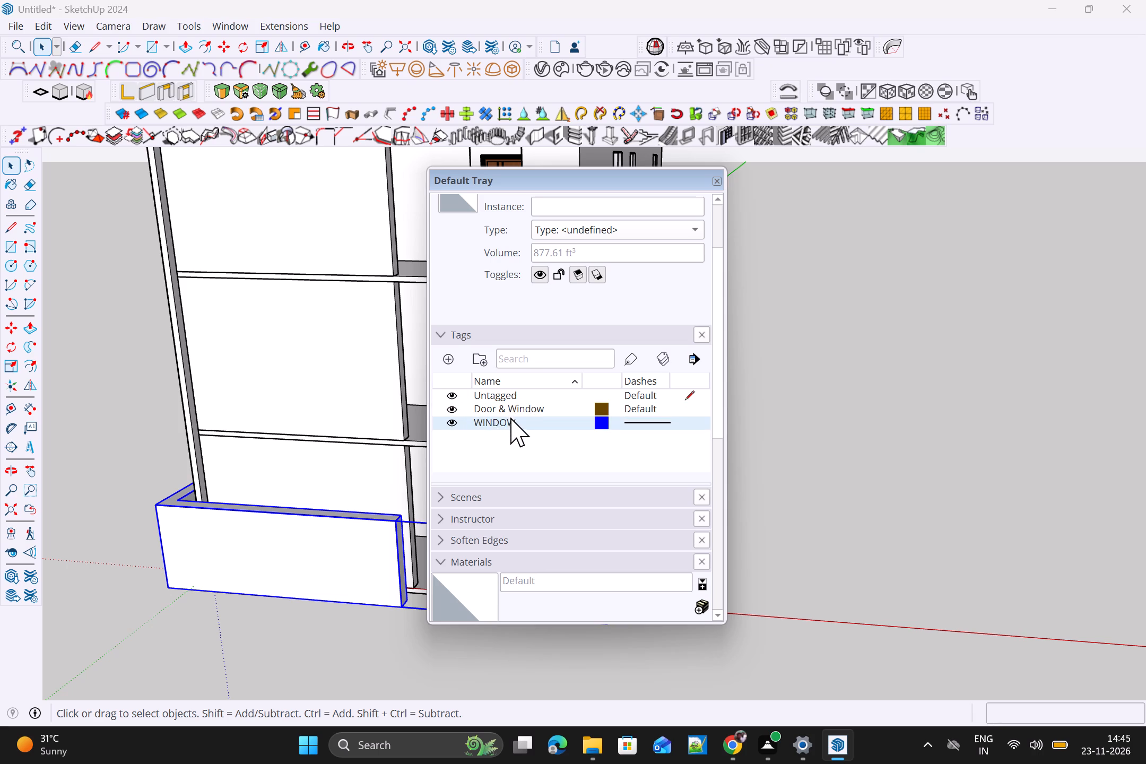
right_click(515, 410)
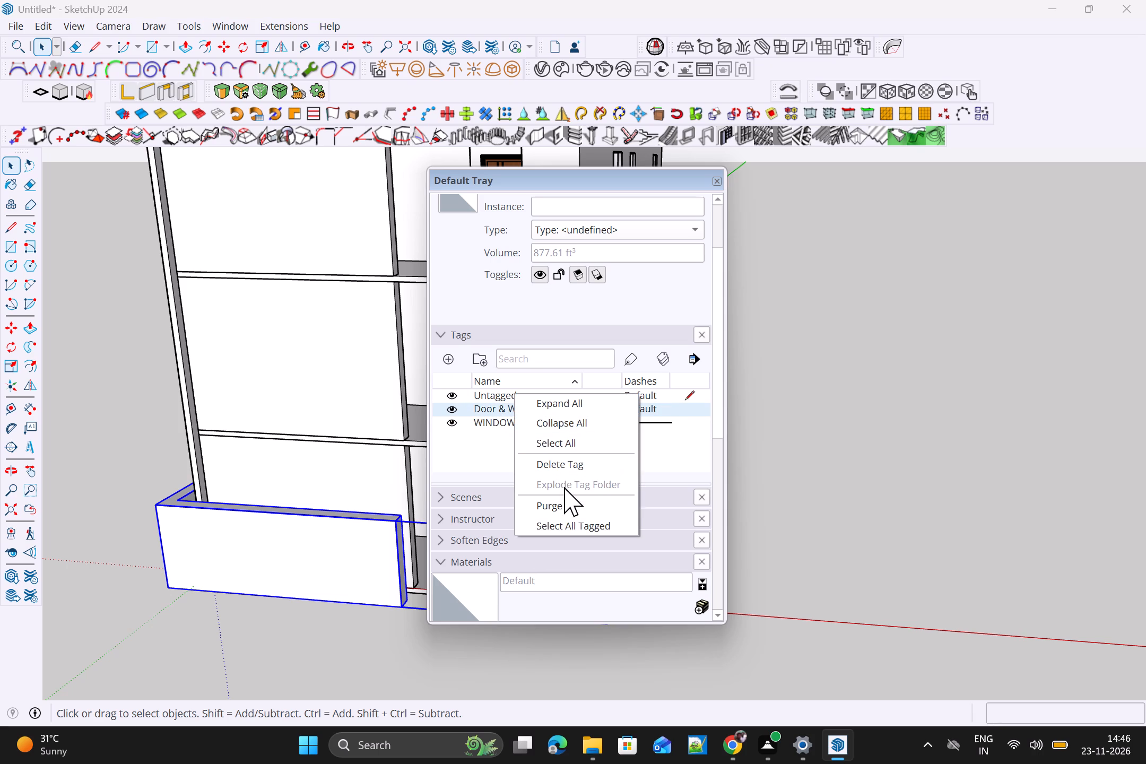
left_click(566, 496)
left_click(502, 419)
right_click(501, 415)
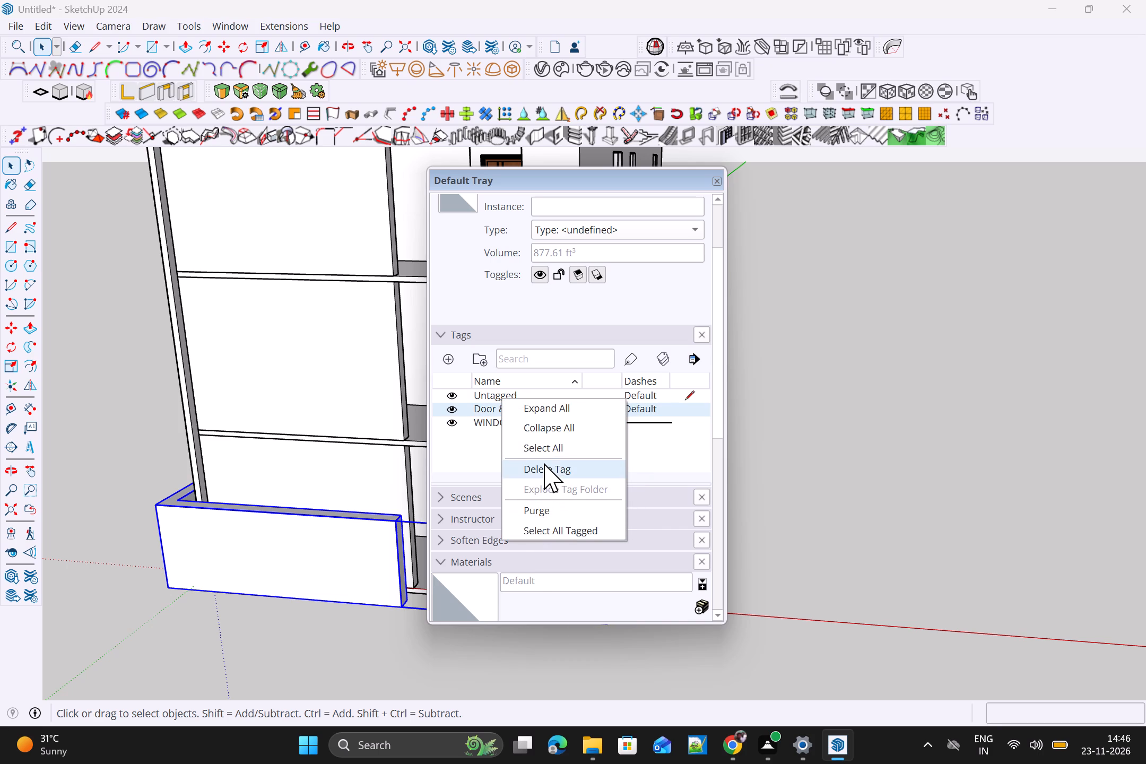
left_click_drag(544, 465, 544, 473)
left_click(595, 430)
Delete the WINDOW tag from the model.
right_click(508, 410)
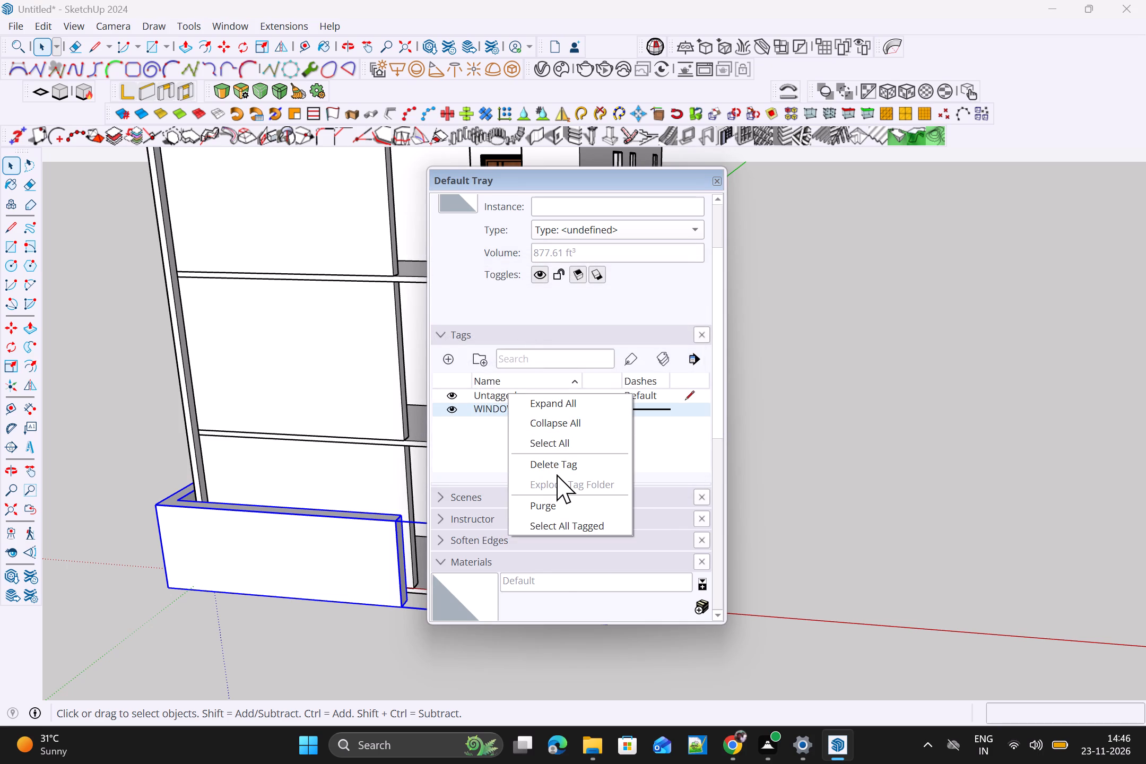
left_click(558, 467)
scroll(625, 468, "down", 3)
left_click(606, 426)
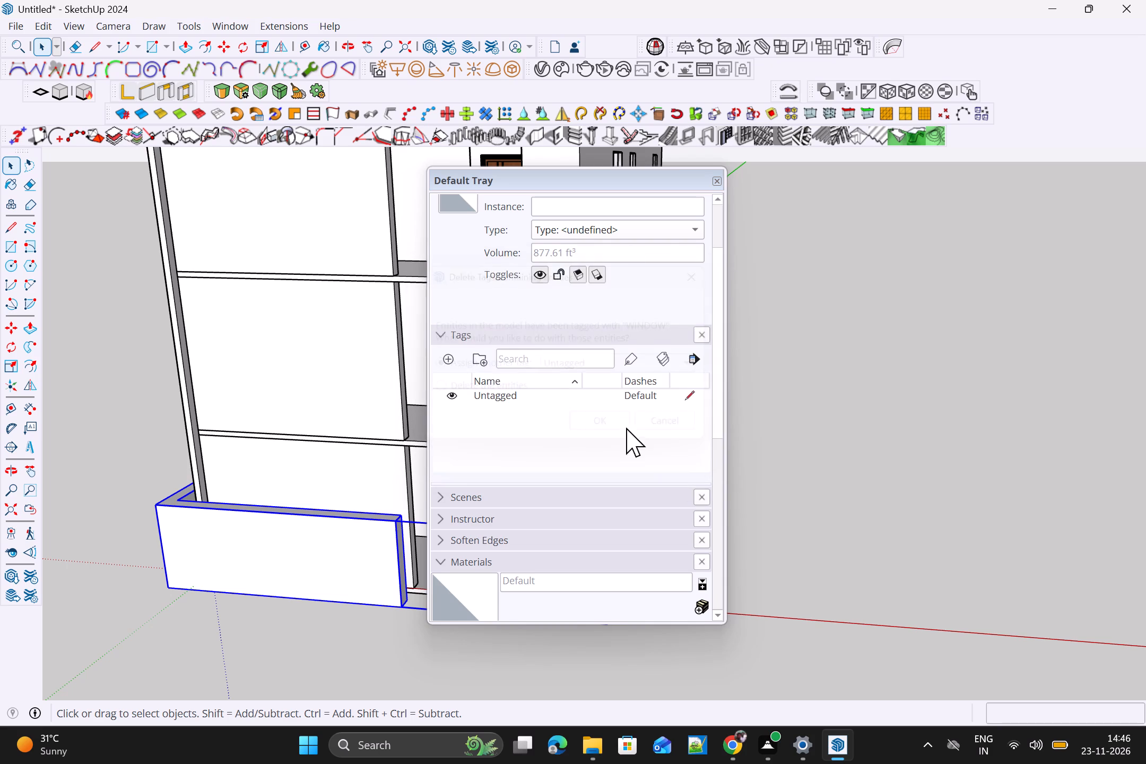
Add a new tag named OUTER WALL to the model.
scroll(649, 444, "down", 3)
left_click_drag(647, 180, 723, 378)
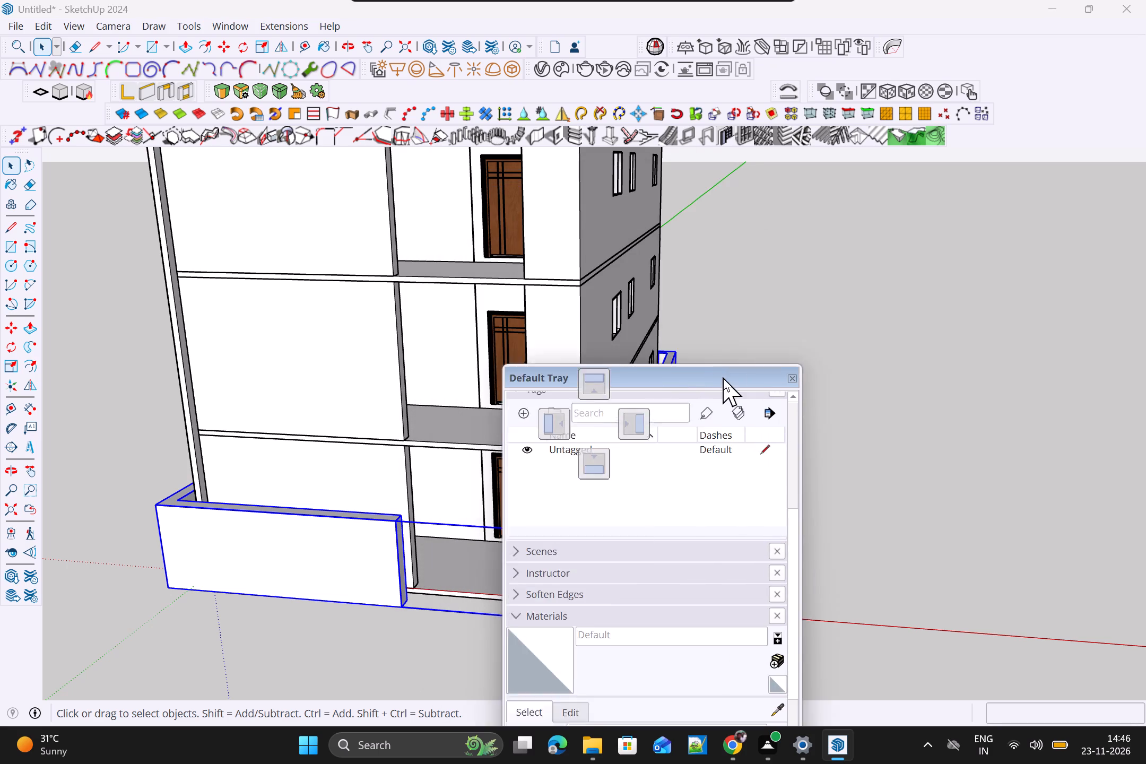
left_click_drag(723, 378, 859, 448)
middle_click_drag(792, 300, 803, 384)
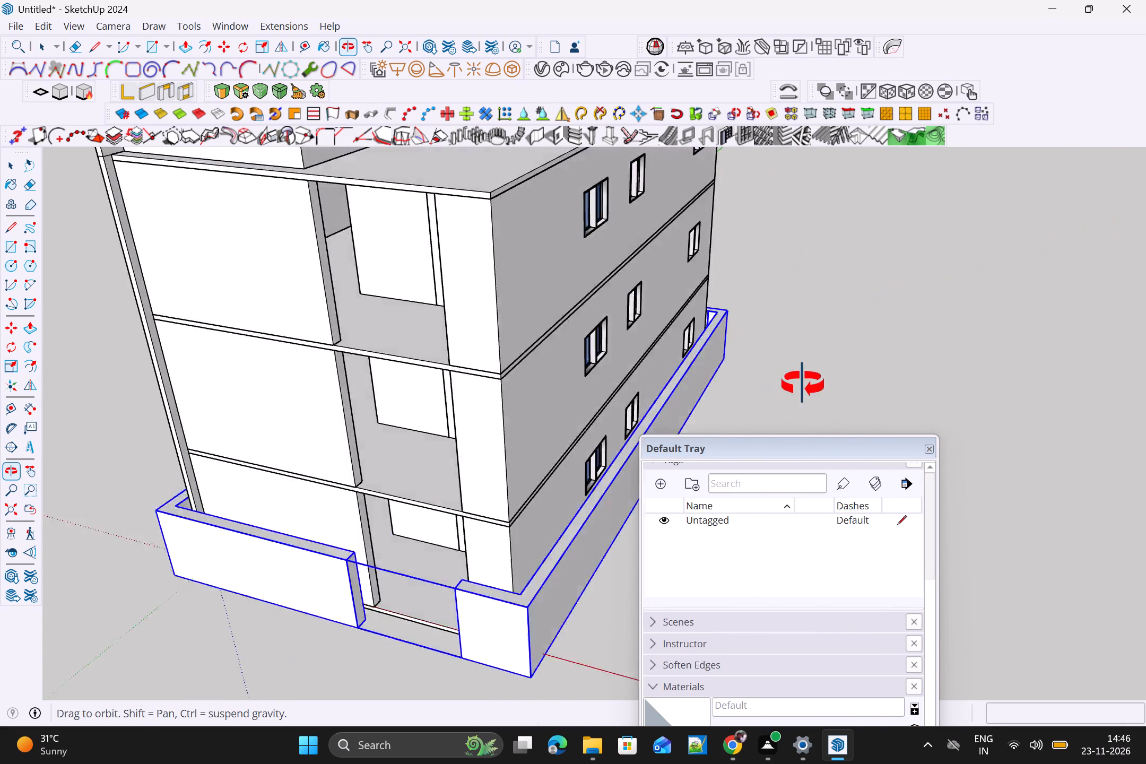
middle_click_drag(803, 384, 838, 338)
left_click_drag(730, 449, 752, 317)
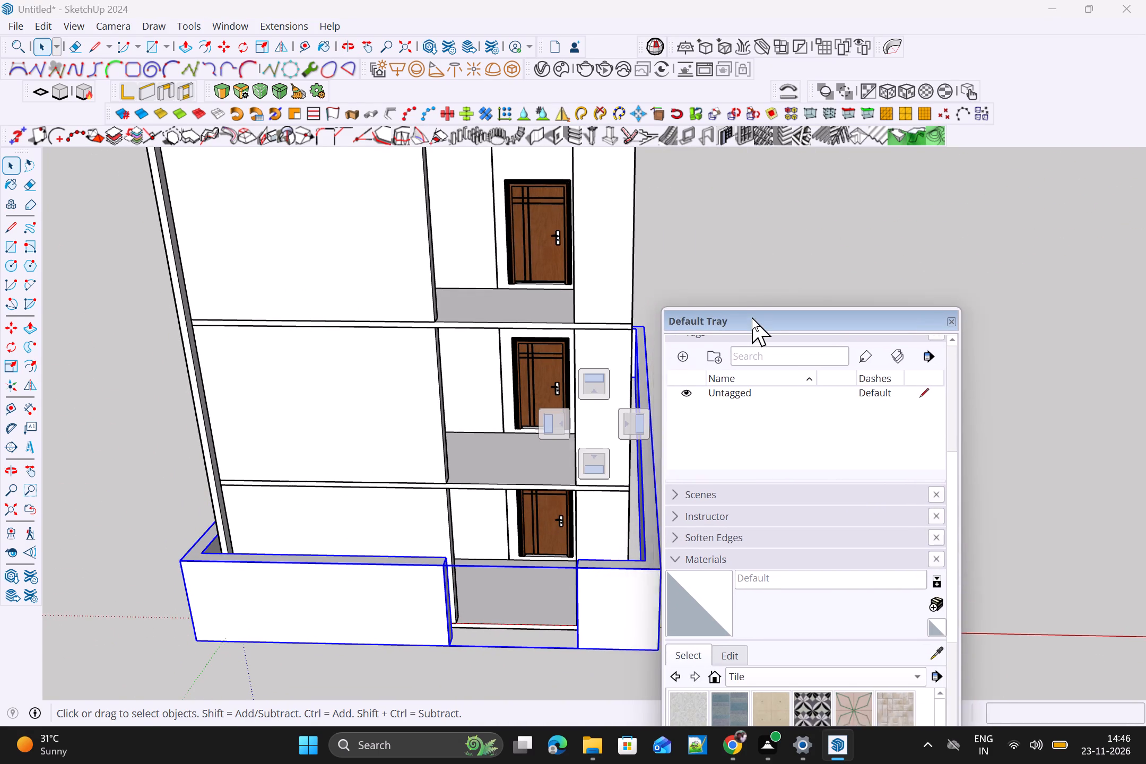
left_click_drag(752, 317, 732, 247)
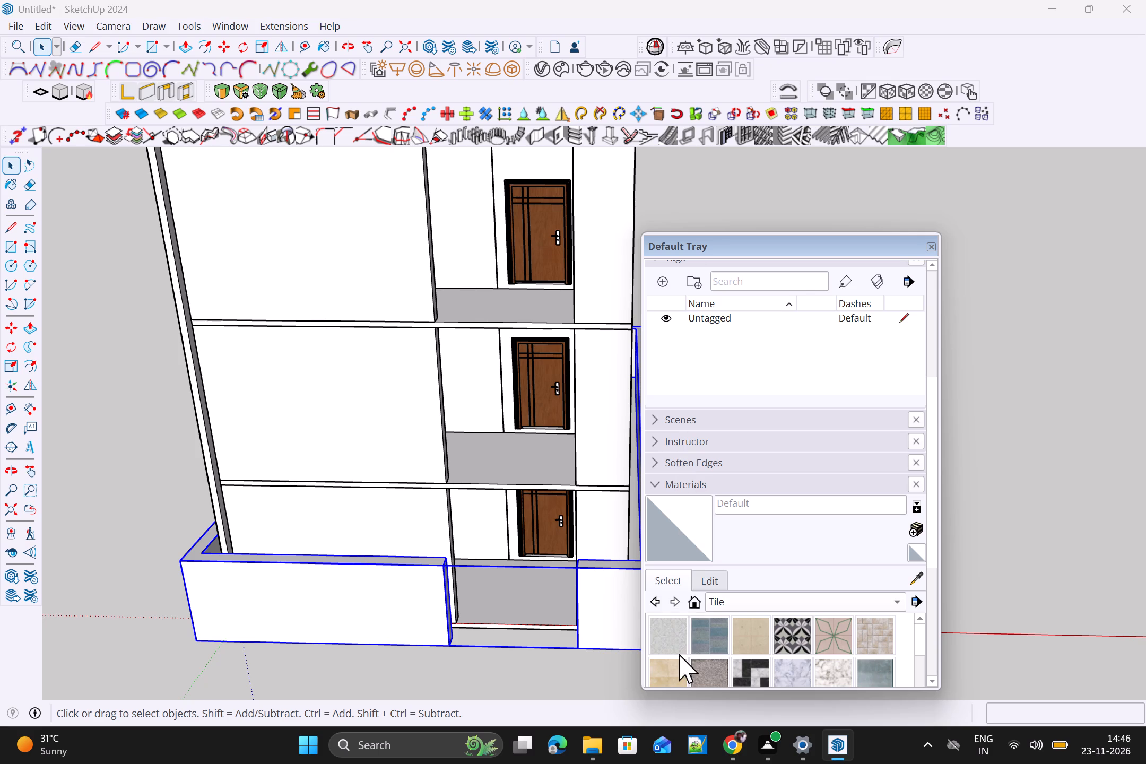
left_click(661, 280)
type("OUTER WALL")
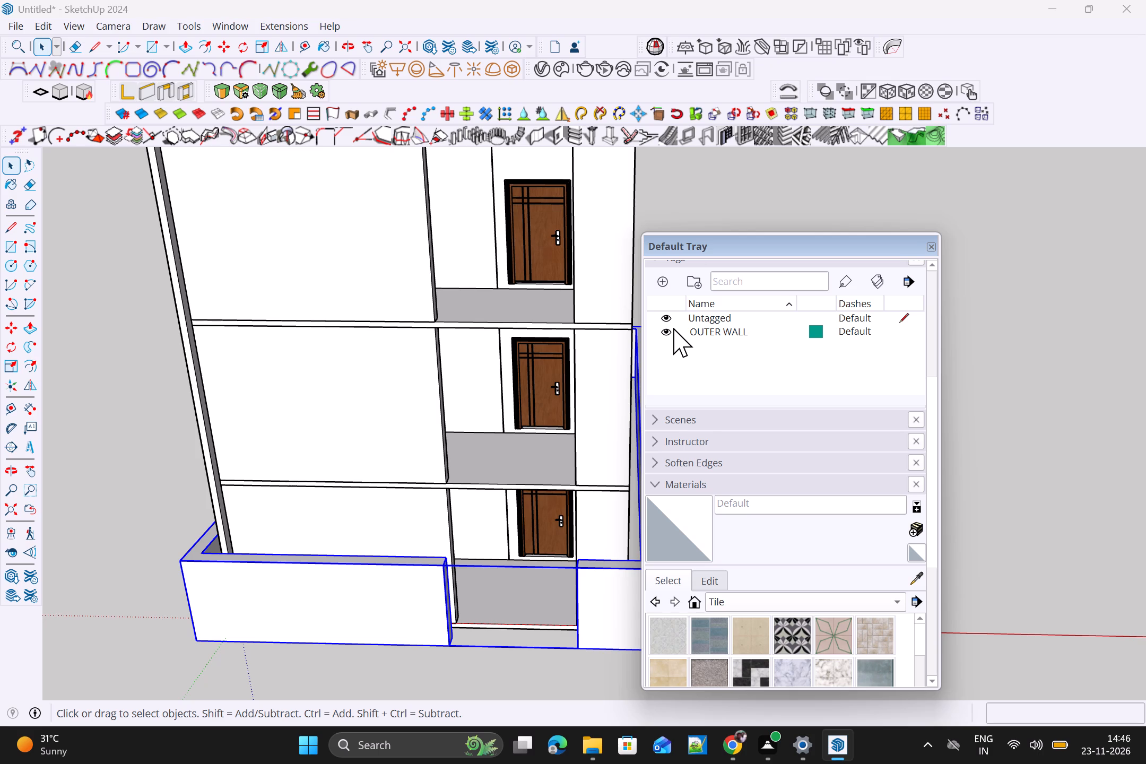
key("Return")
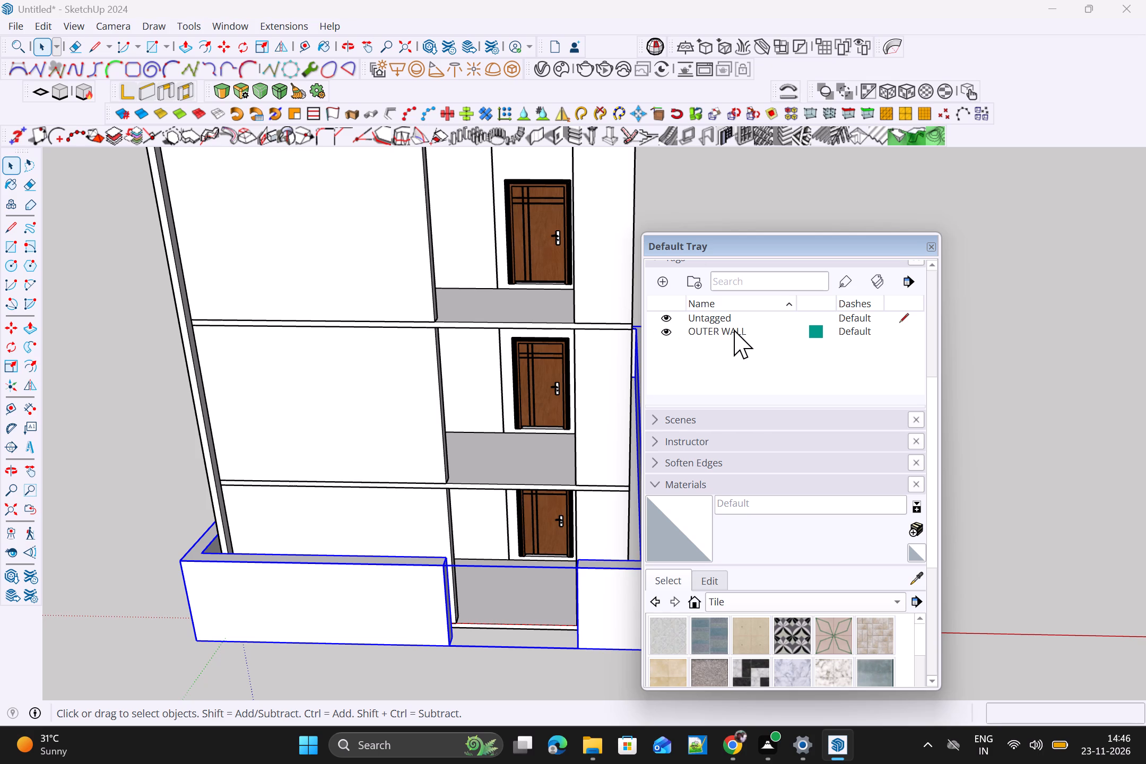
Assign the selected compound wall group to the OUTER WALL tag and deselect it.
left_click(726, 331)
scroll(688, 351, "up", 3)
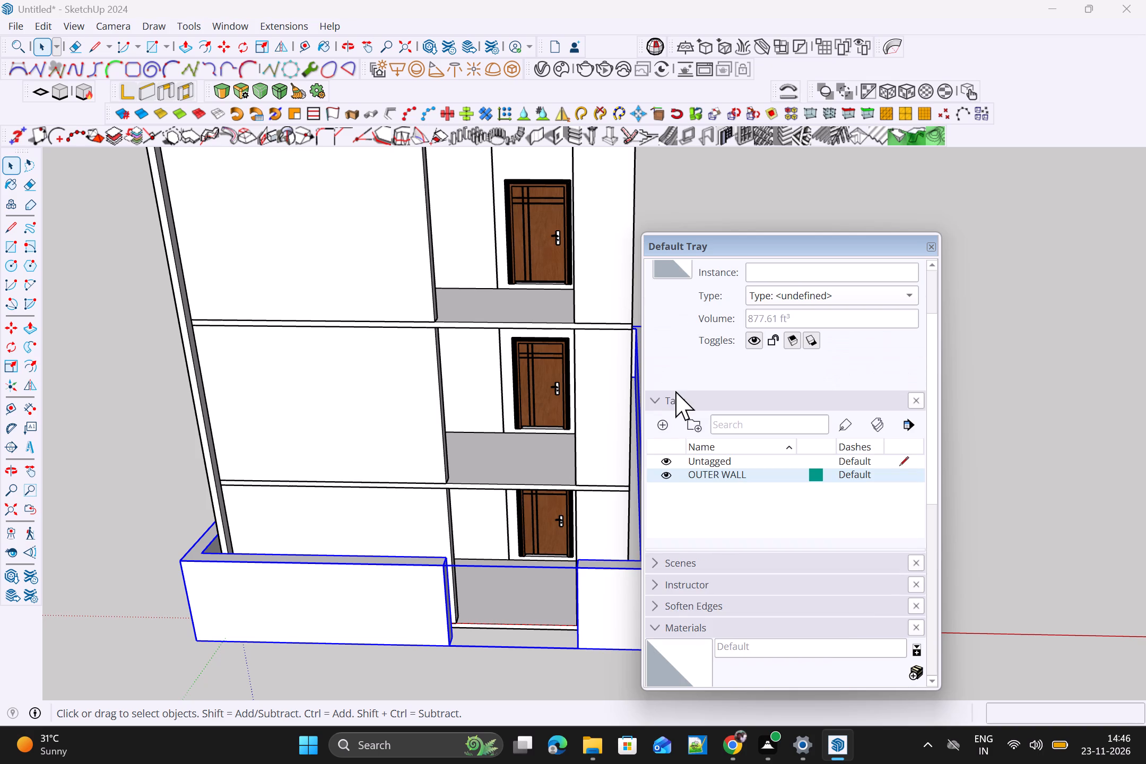
scroll(731, 303, "up", 3)
left_click(768, 348)
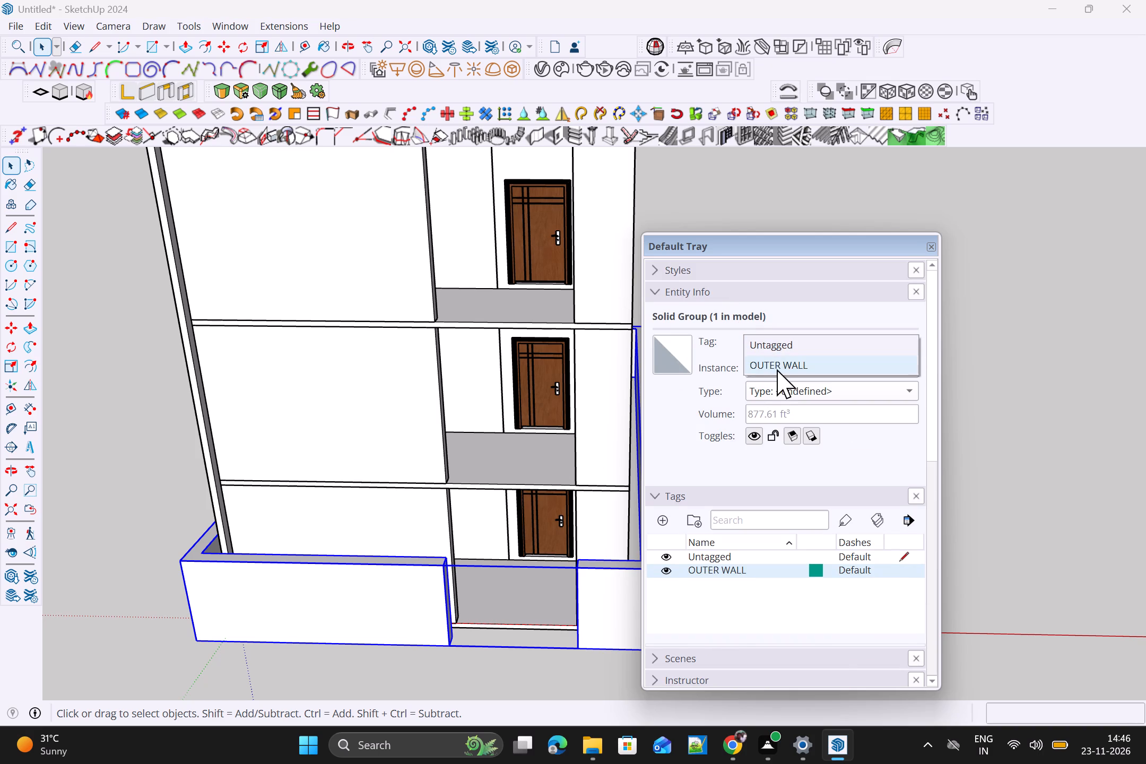
left_click(777, 368)
left_click(458, 686)
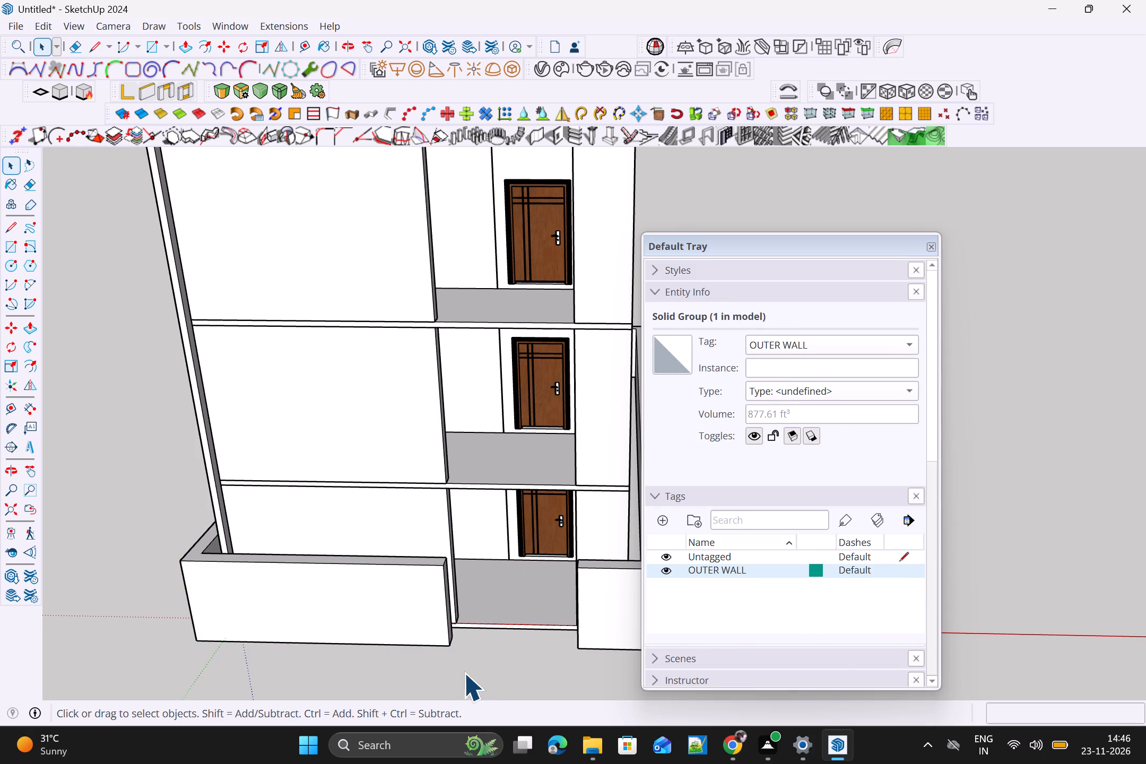
Select the lowest storey group and add a new tag named FIRST FLOOR.
left_click(401, 513)
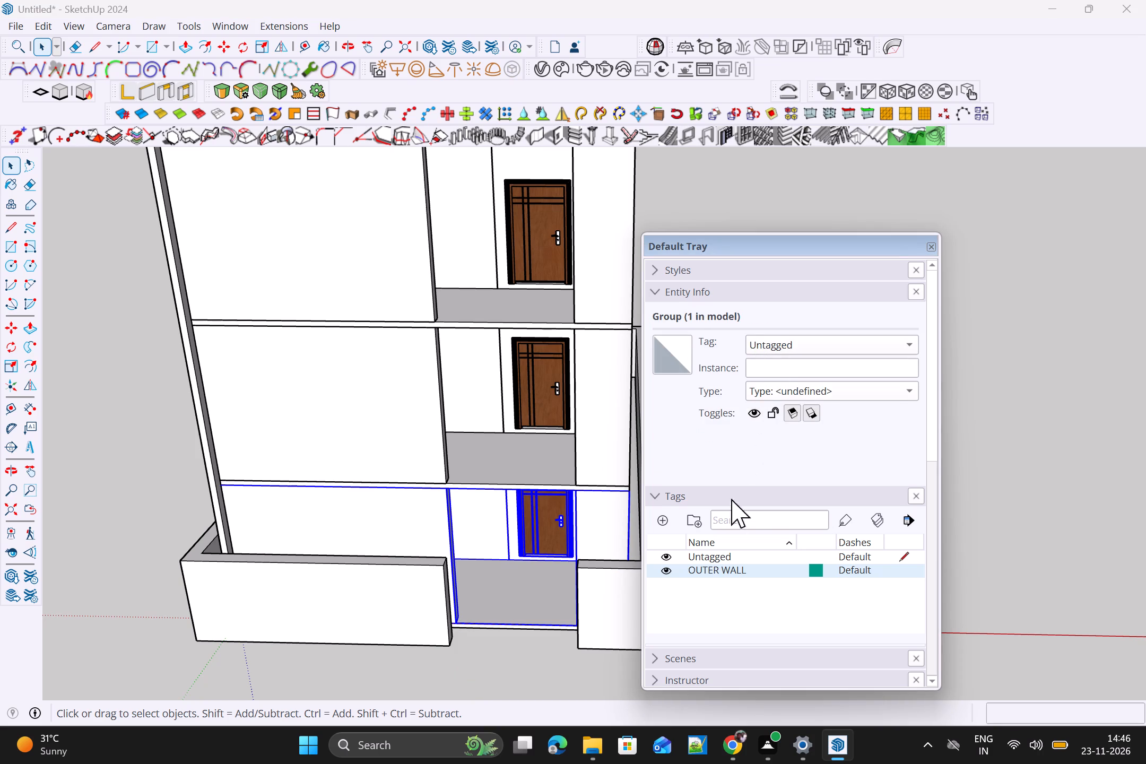
left_click(664, 520)
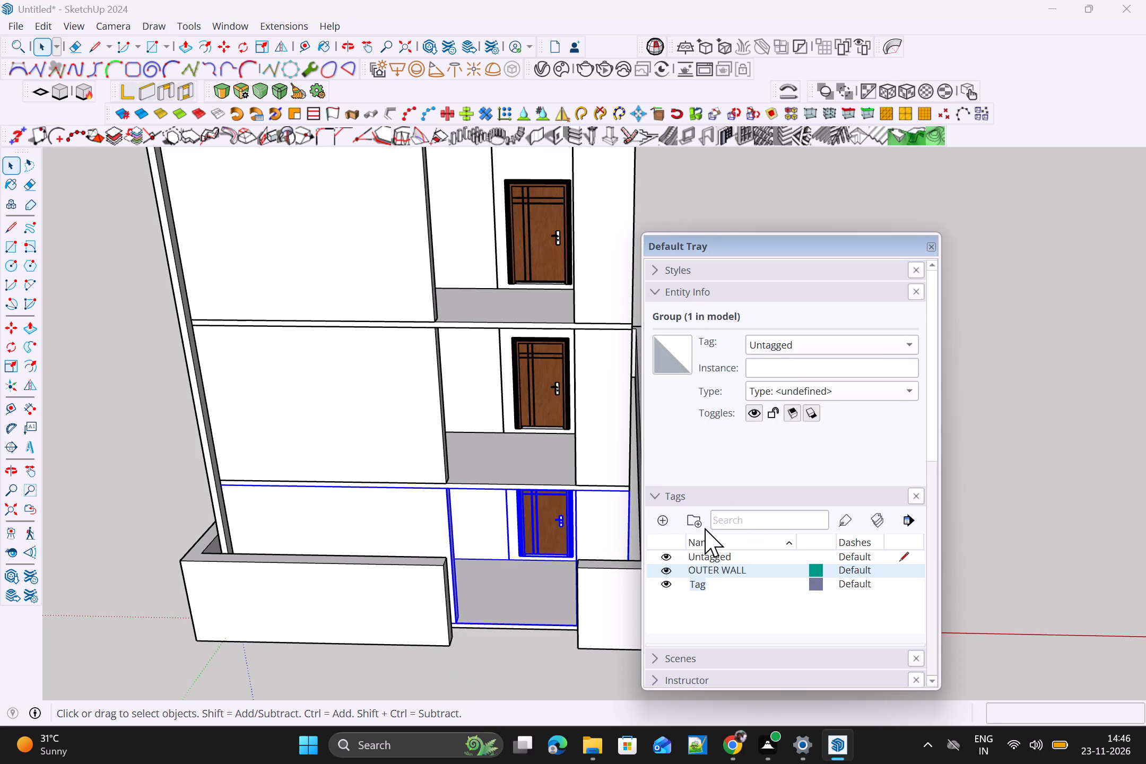
type("FI")
type("RST FLLOR")
key("BackSpace")
key("BackSpace")
key("BackSpace")
type("OOR")
key("Return")
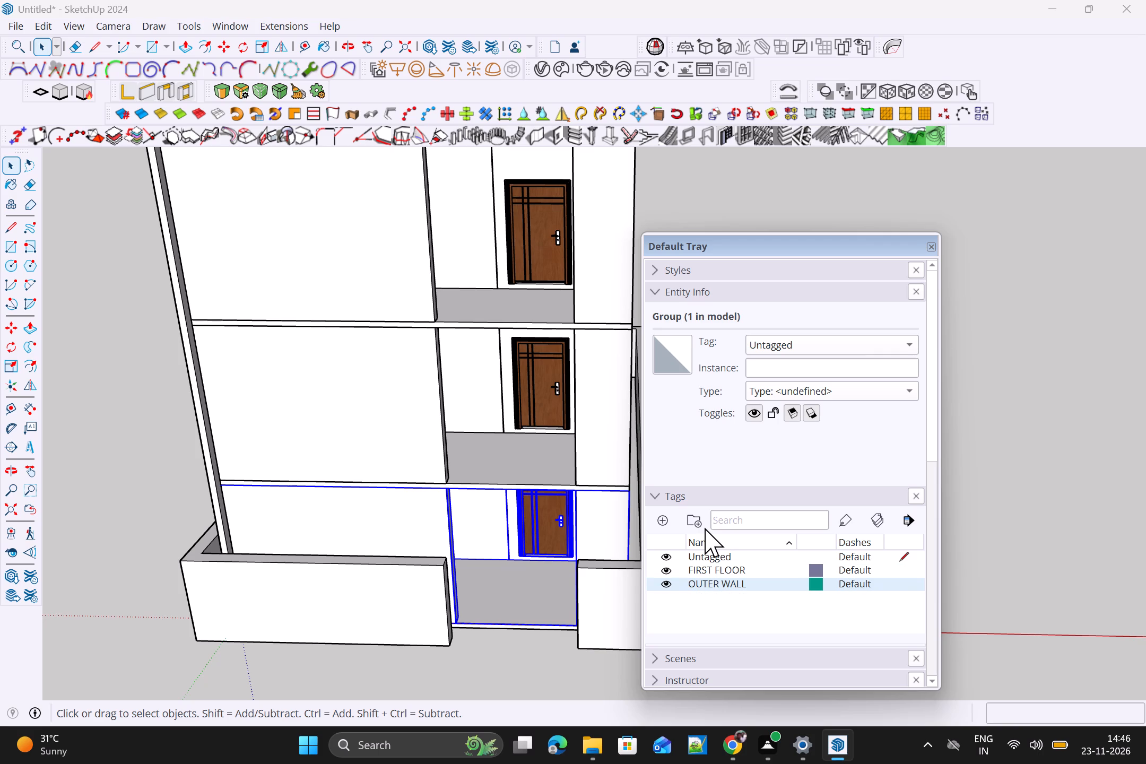
Add two more tags named SECOND FLOOR and THIRD FLOOR.
left_click(661, 521)
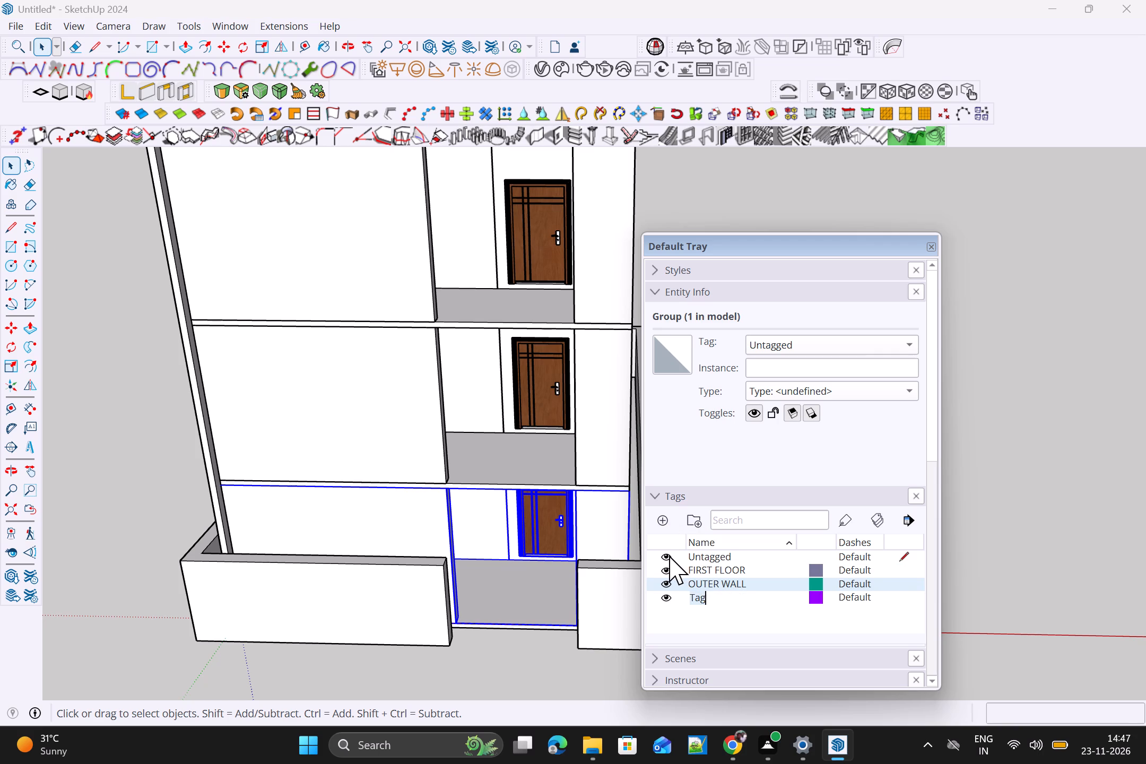
type("SECOND FLOOR")
key("Return")
left_click(661, 518)
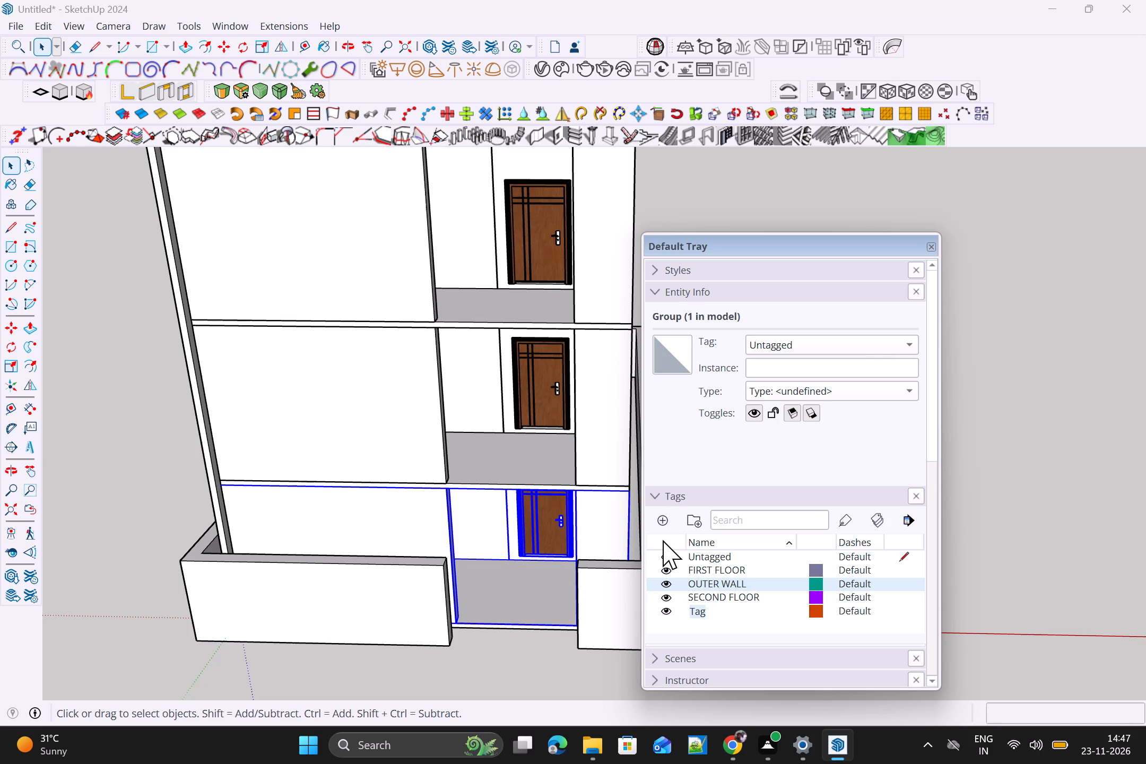
type("THIRD FLOOR")
key("Return")
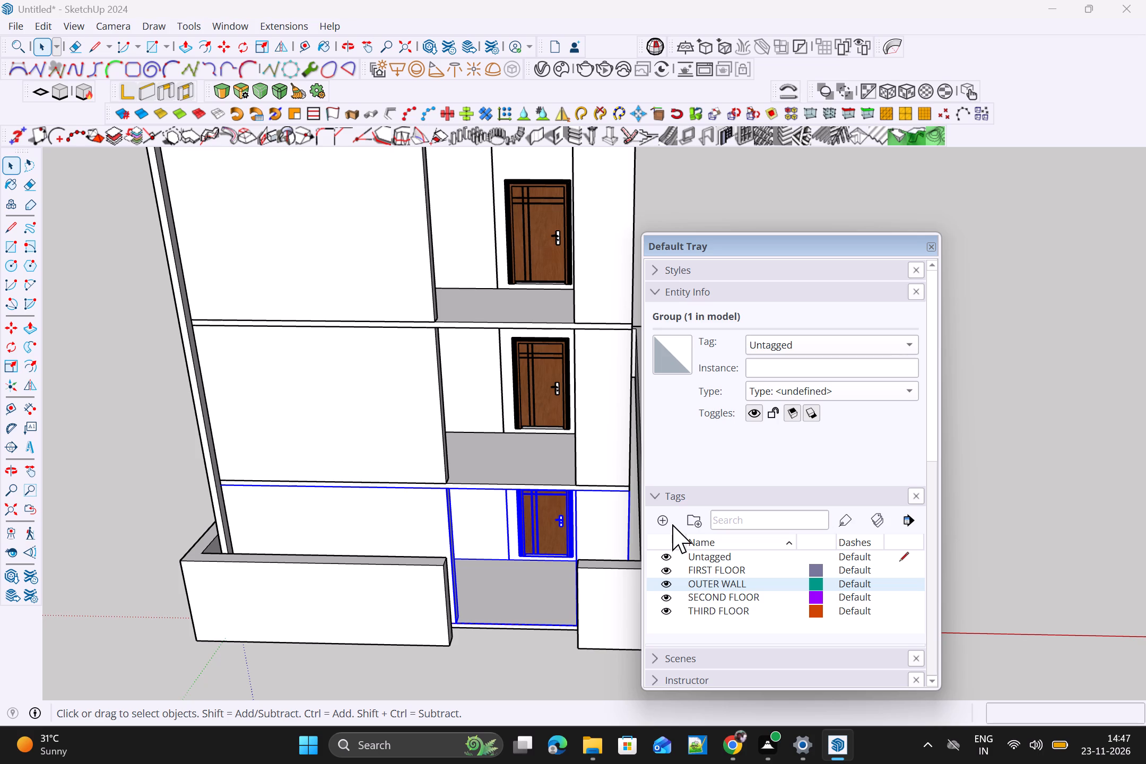
Add a new tag named TOP, leaving all tags visible.
left_click(666, 522)
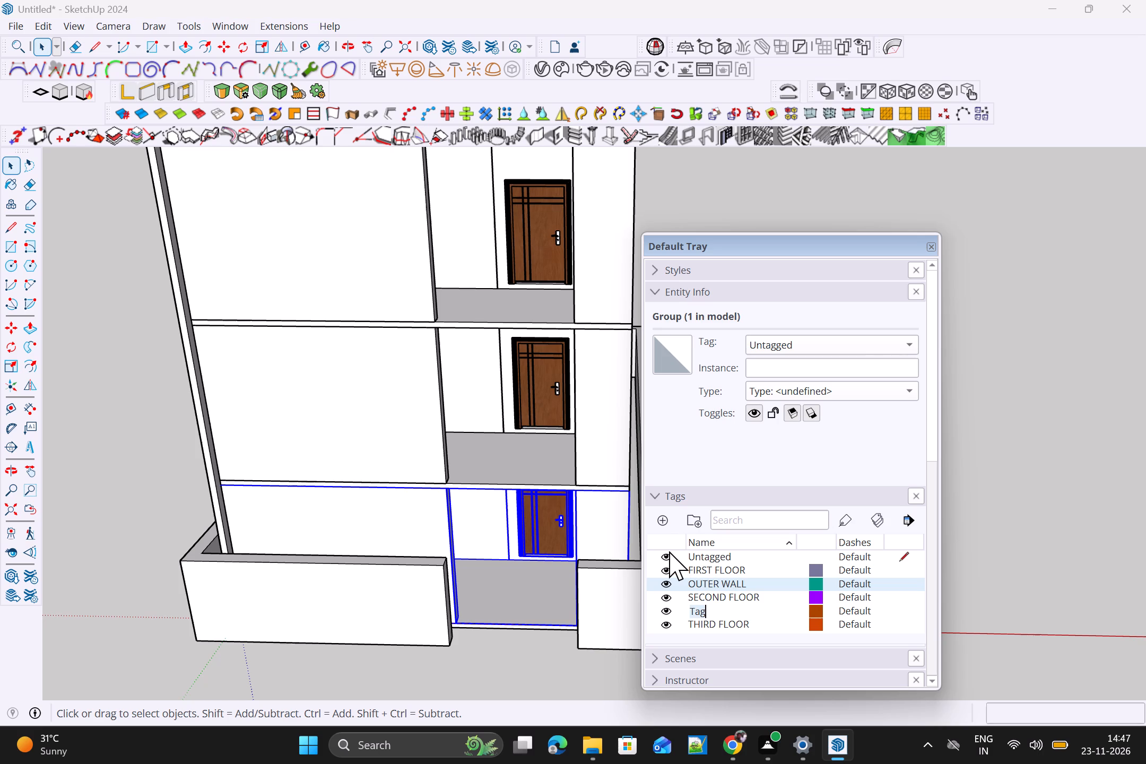
type("ROP")
key("space")
key("BackSpace")
key("BackSpace")
key("BackSpace")
key("BackSpace")
type("TOP")
key("space")
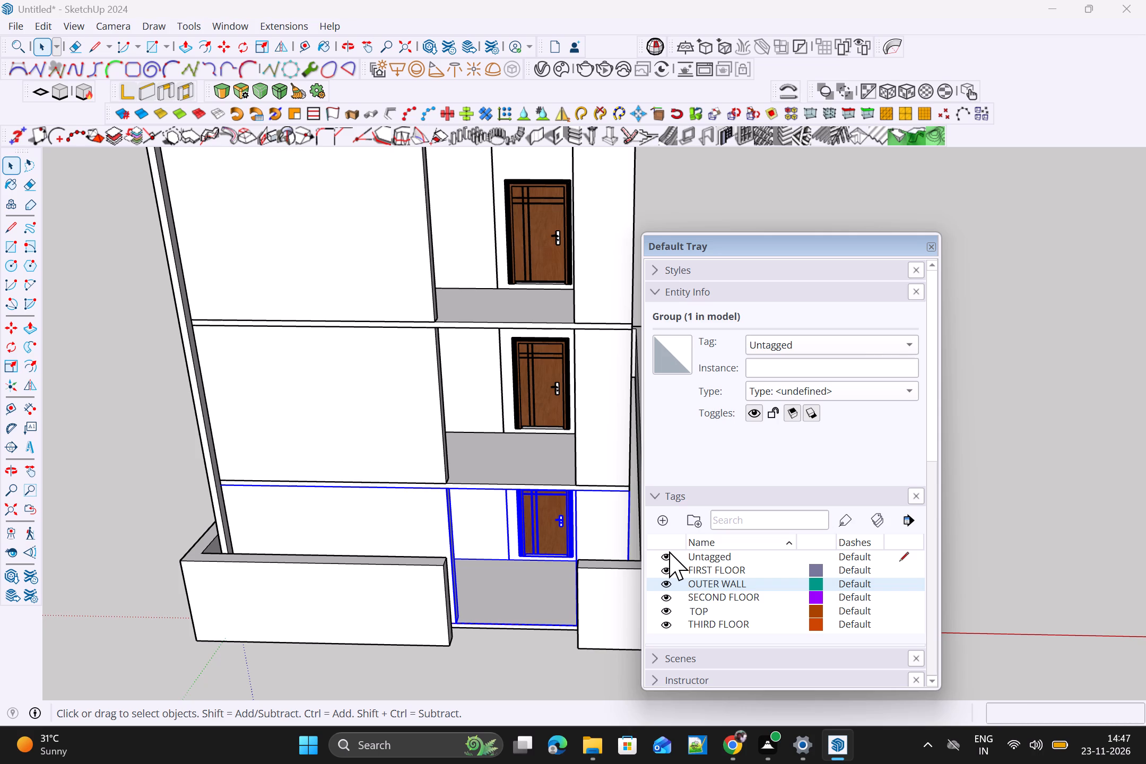
key("Return")
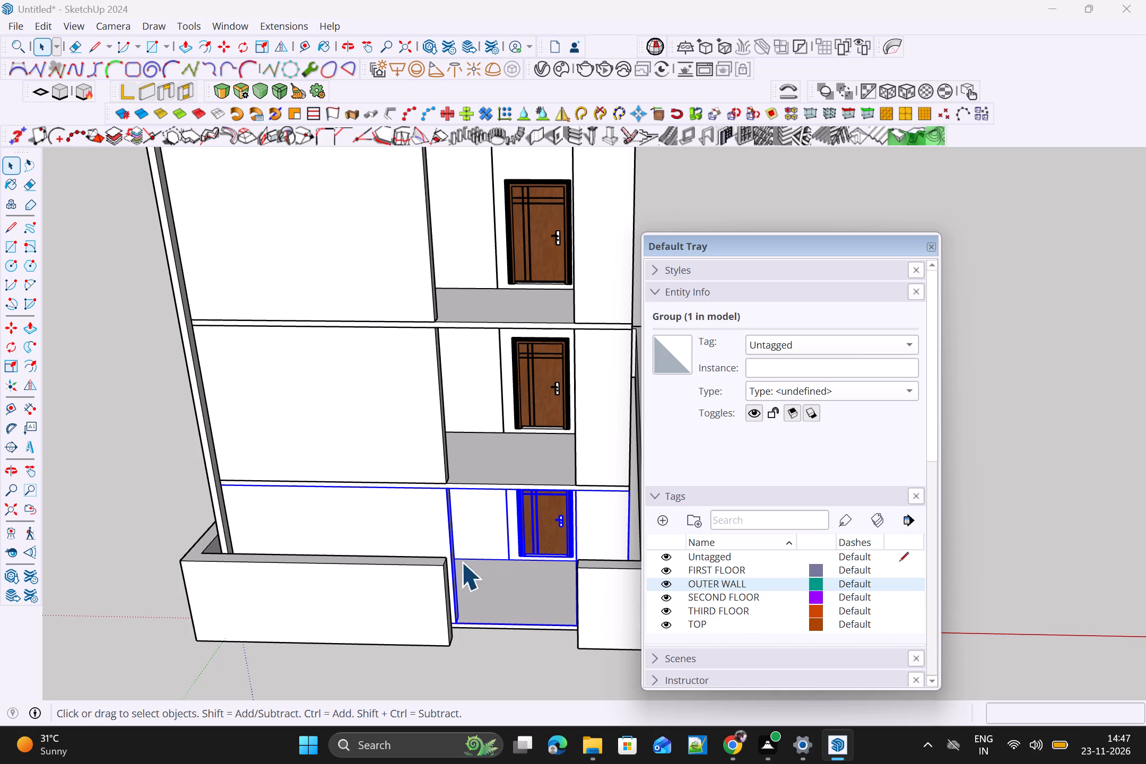
left_click(661, 597)
left_click(663, 596)
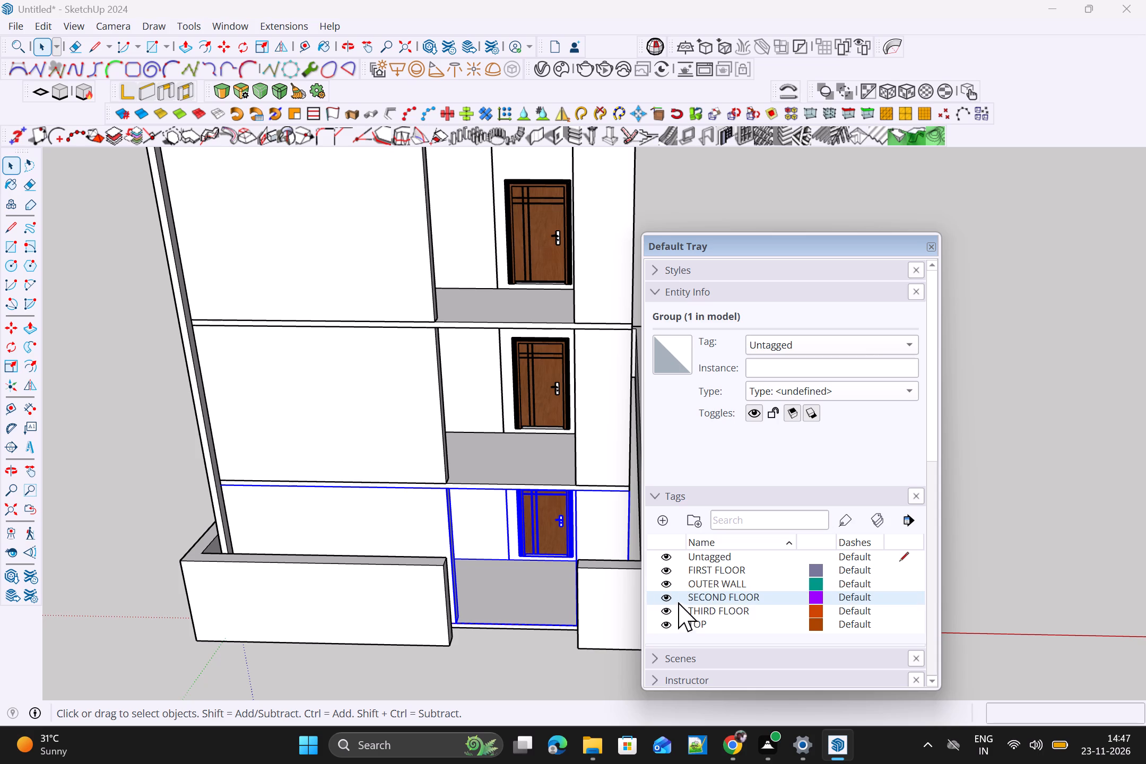
Assign the selected lowest storey group to the FIRST FLOOR tag.
left_click(693, 570)
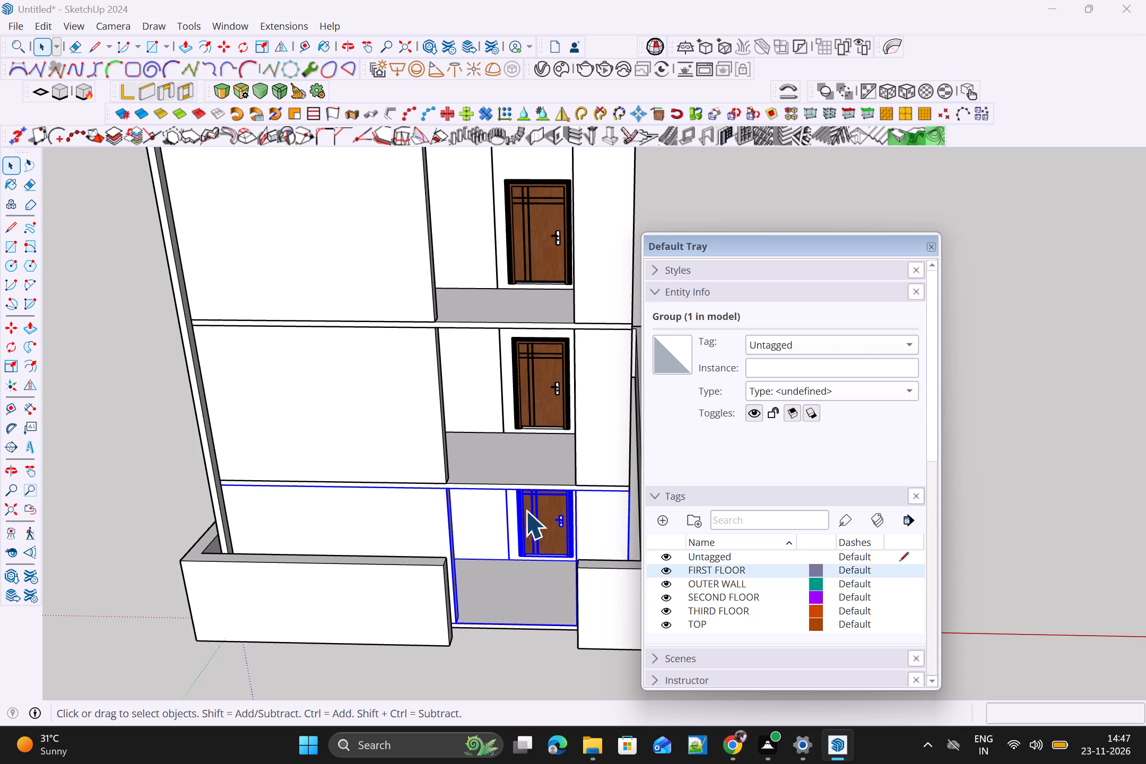
left_click(795, 338)
left_click(777, 367)
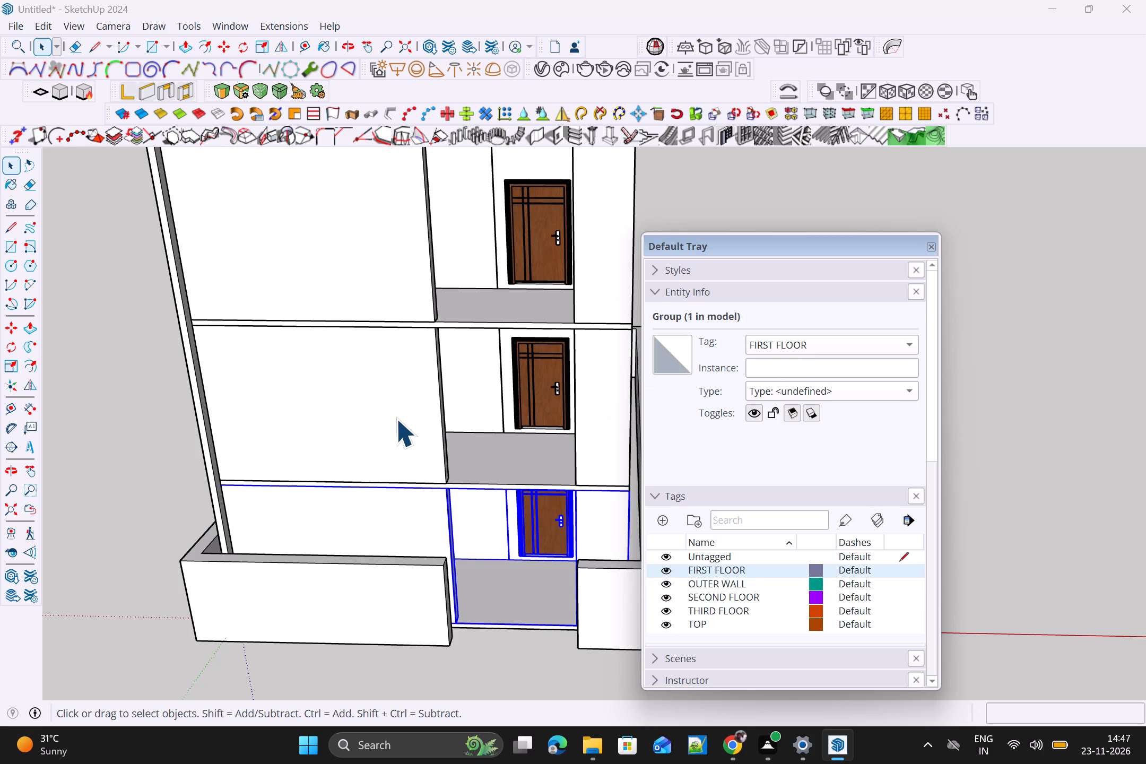
Assign the middle storey group to the SECOND FLOOR tag.
left_click(389, 420)
left_click(832, 348)
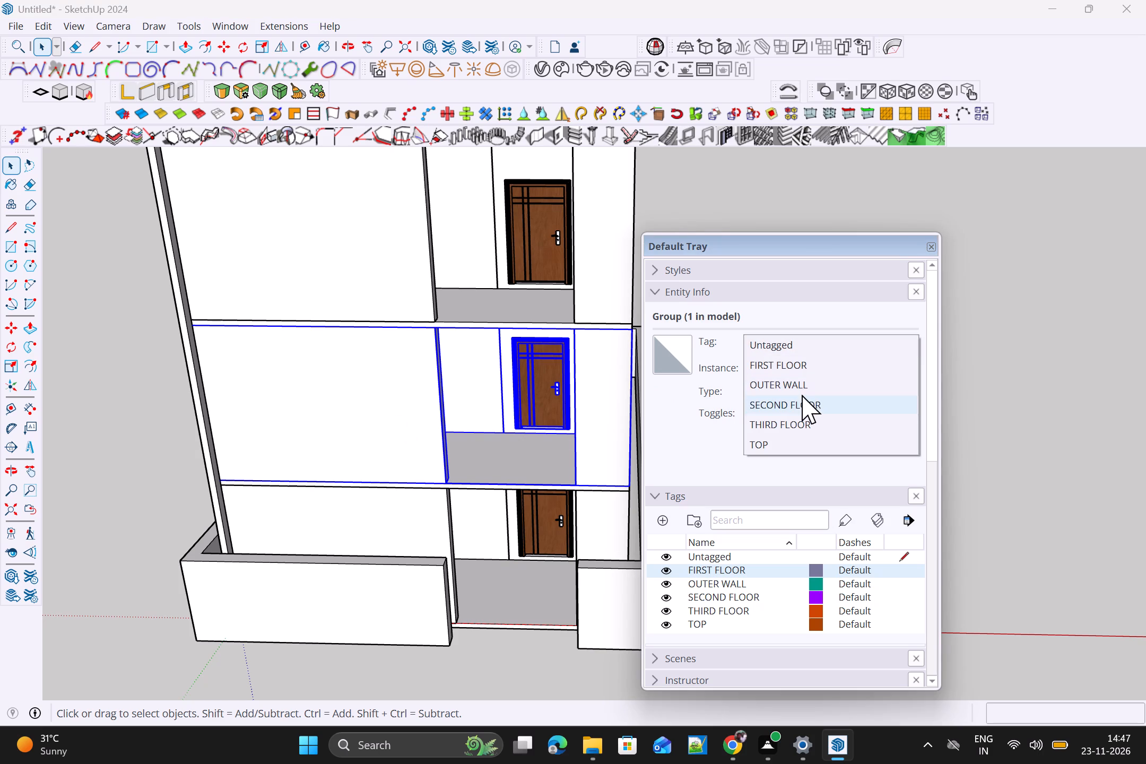
left_click(796, 404)
Assign the uppermost full storey group, below the rooftop room, to the THIRD FLOOR tag.
left_click(313, 203)
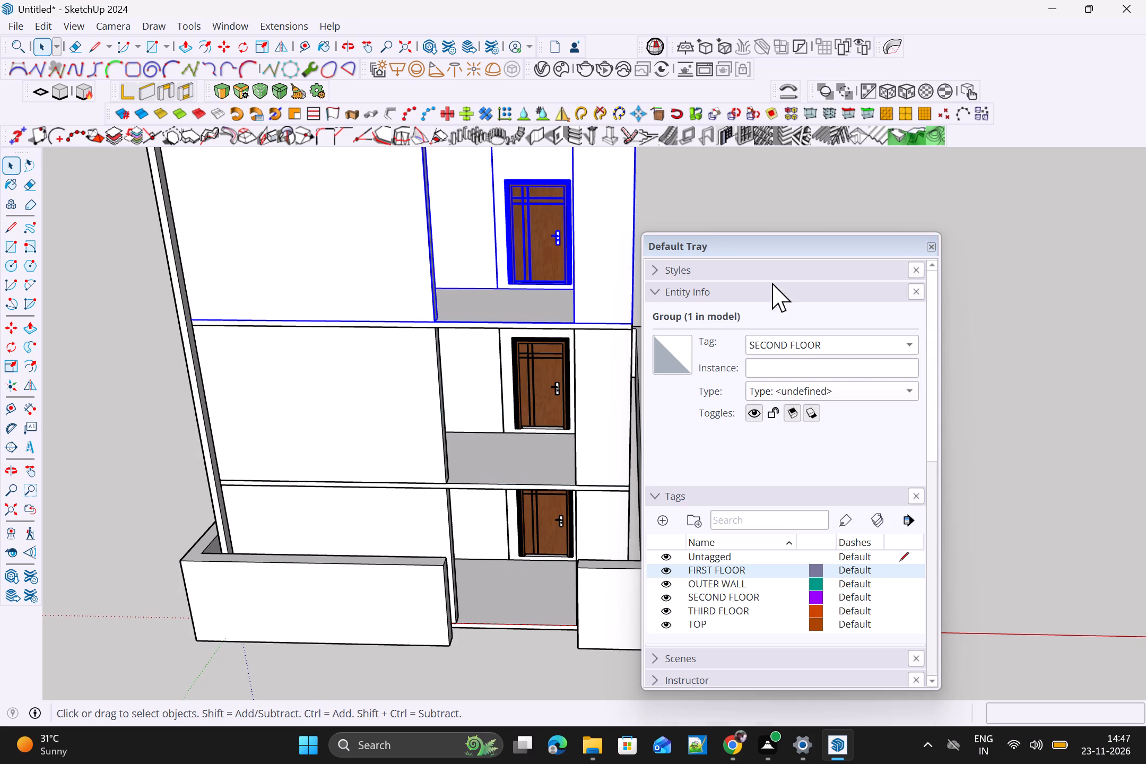
left_click(822, 348)
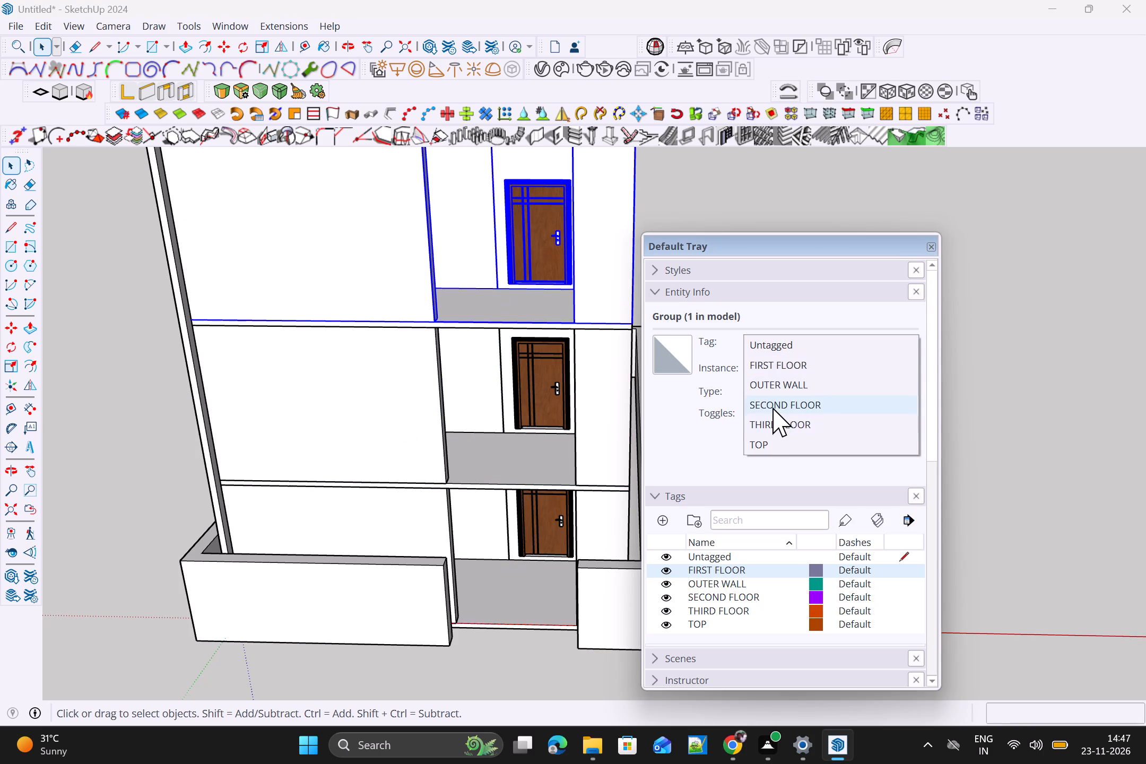
left_click(774, 415)
Assign the rooftop room group to the TOP tag.
scroll(482, 268, "up", 3)
scroll(482, 271, "down", 9)
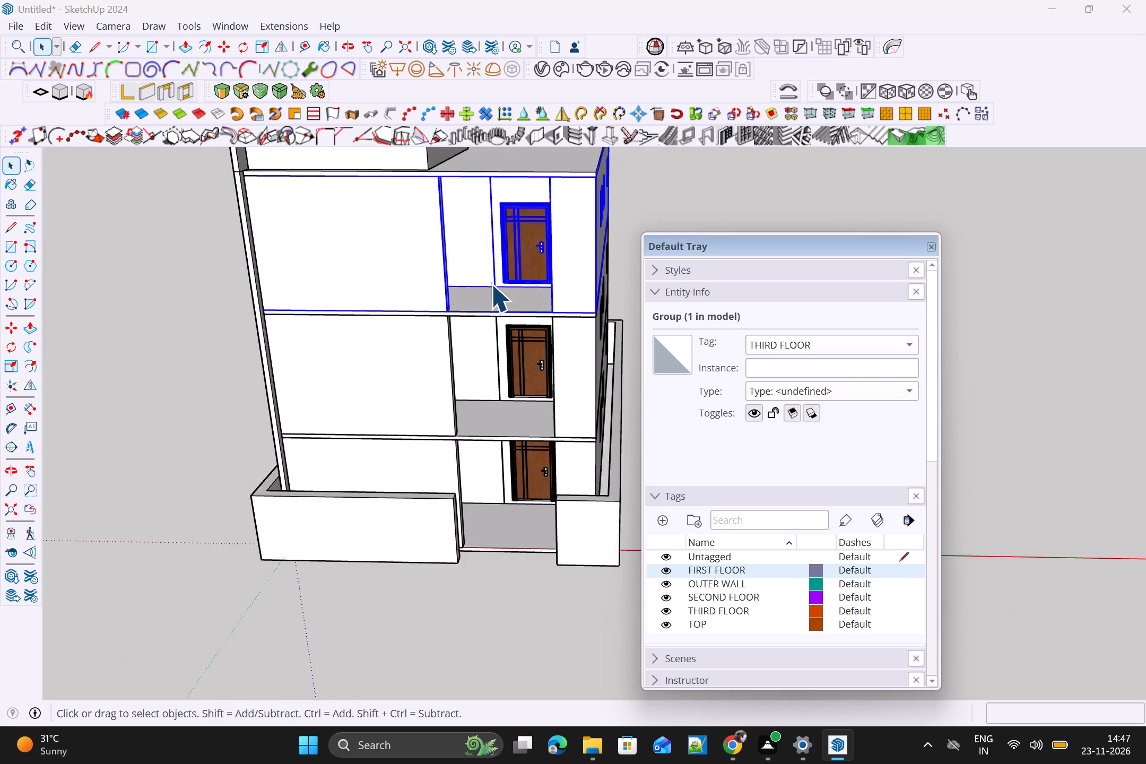
scroll(491, 284, "down", 2)
left_click(436, 199)
left_click(787, 343)
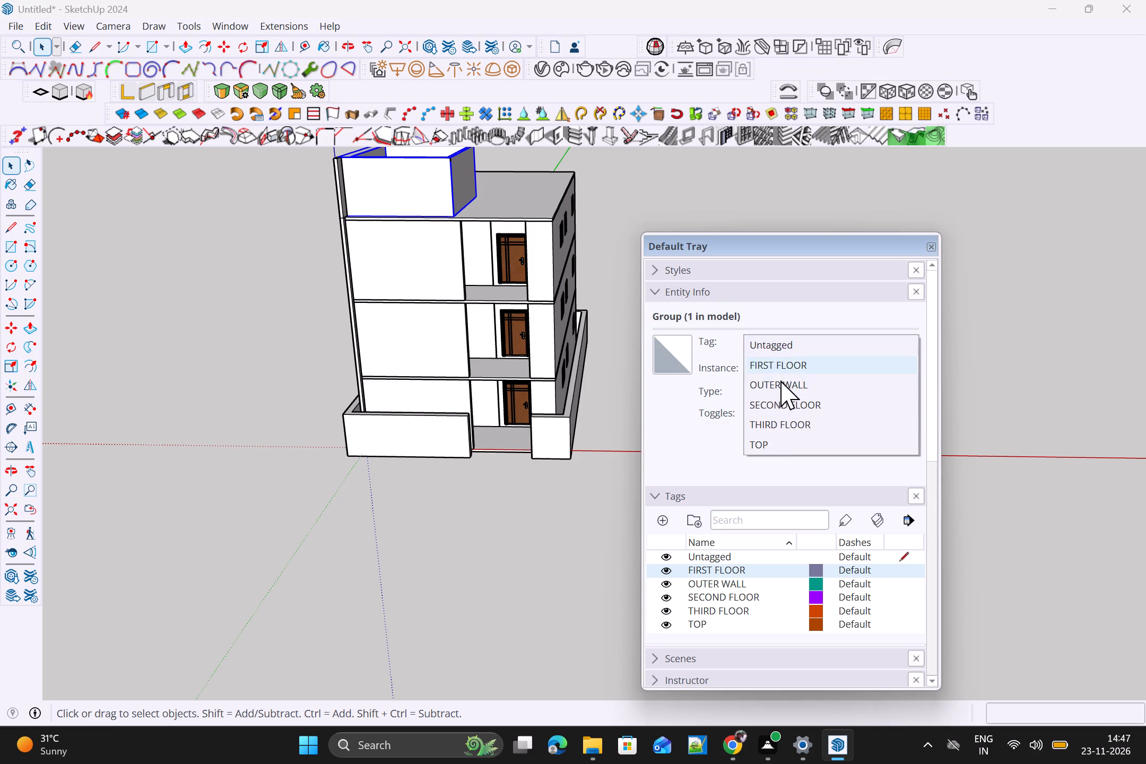
left_click(777, 448)
Hide the OUTER WALL tag so the compound wall is out of view.
scroll(565, 485, "up", 3)
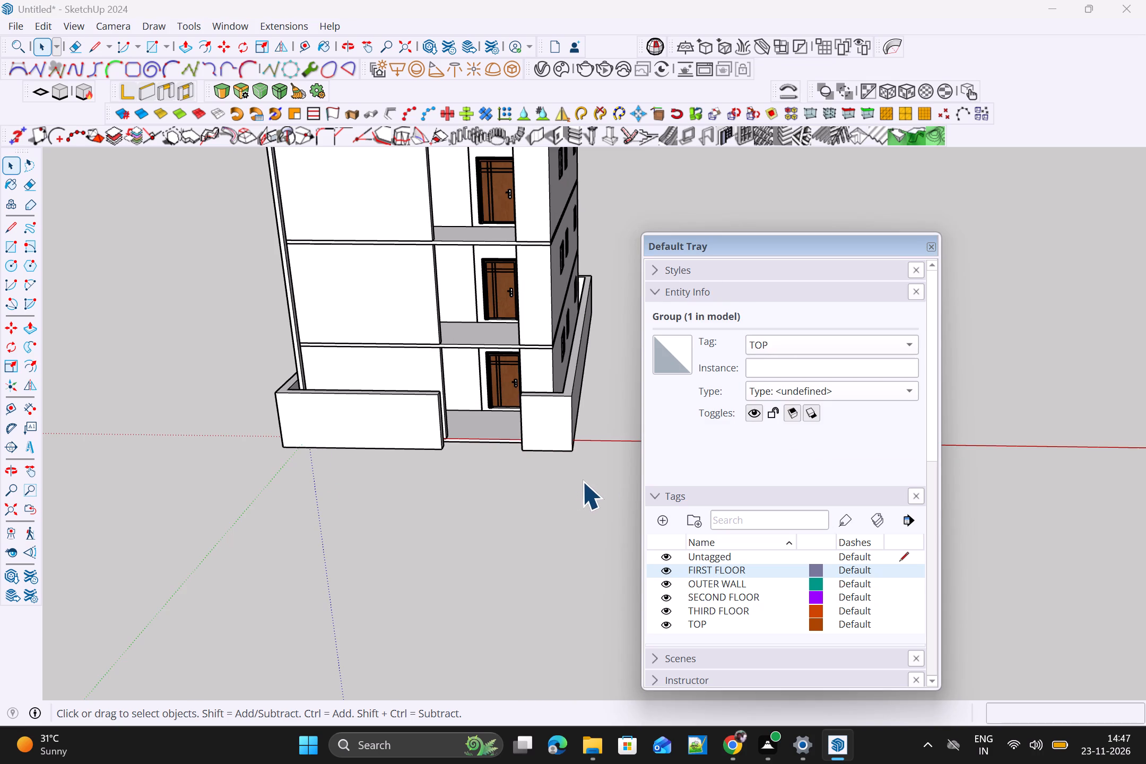
left_click(669, 583)
Examine the base of the front facade and the lowest storey's entrance recess with the tray moved aside.
scroll(291, 491, "down", 2)
middle_click_drag(319, 503, 513, 449)
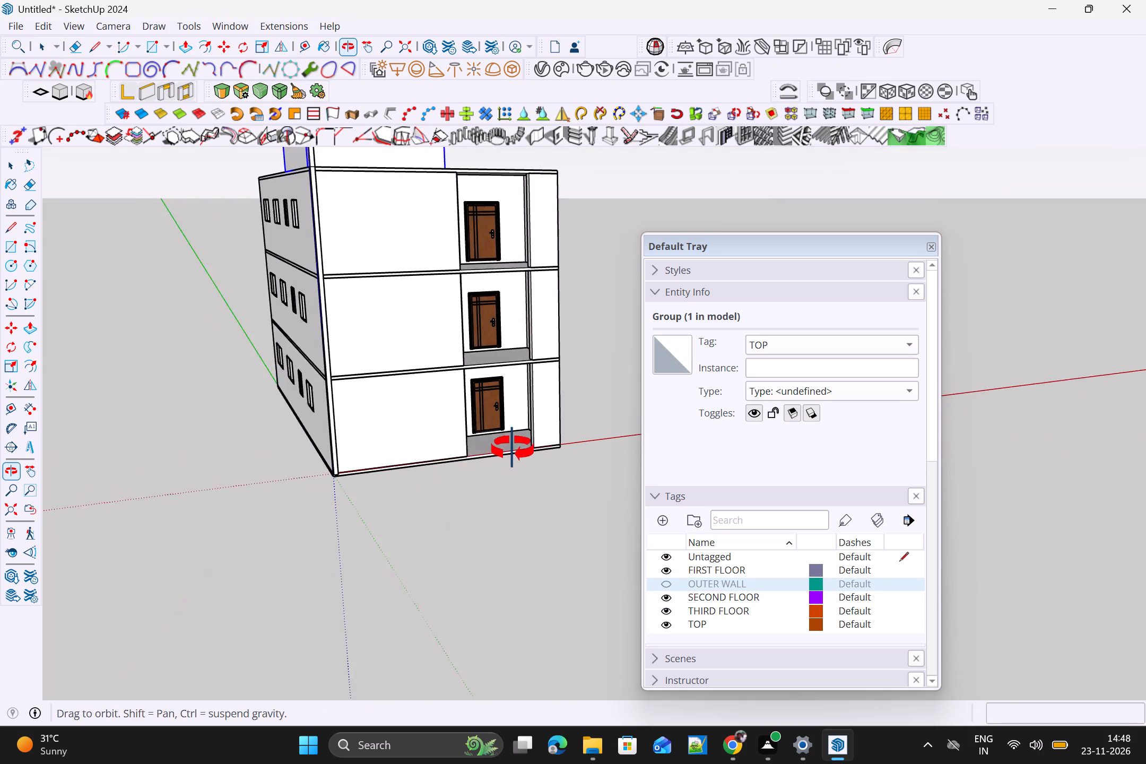
middle_click_drag(513, 449, 516, 448)
scroll(453, 395, "up", 5)
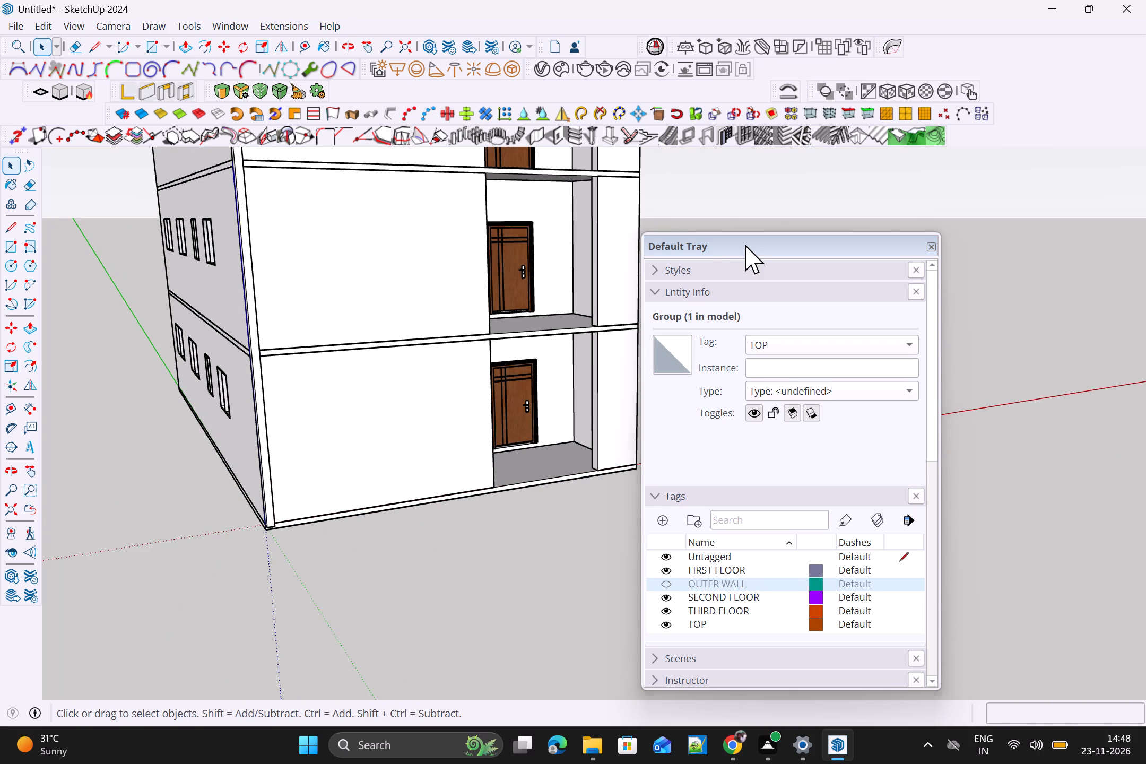
left_click_drag(745, 245, 918, 242)
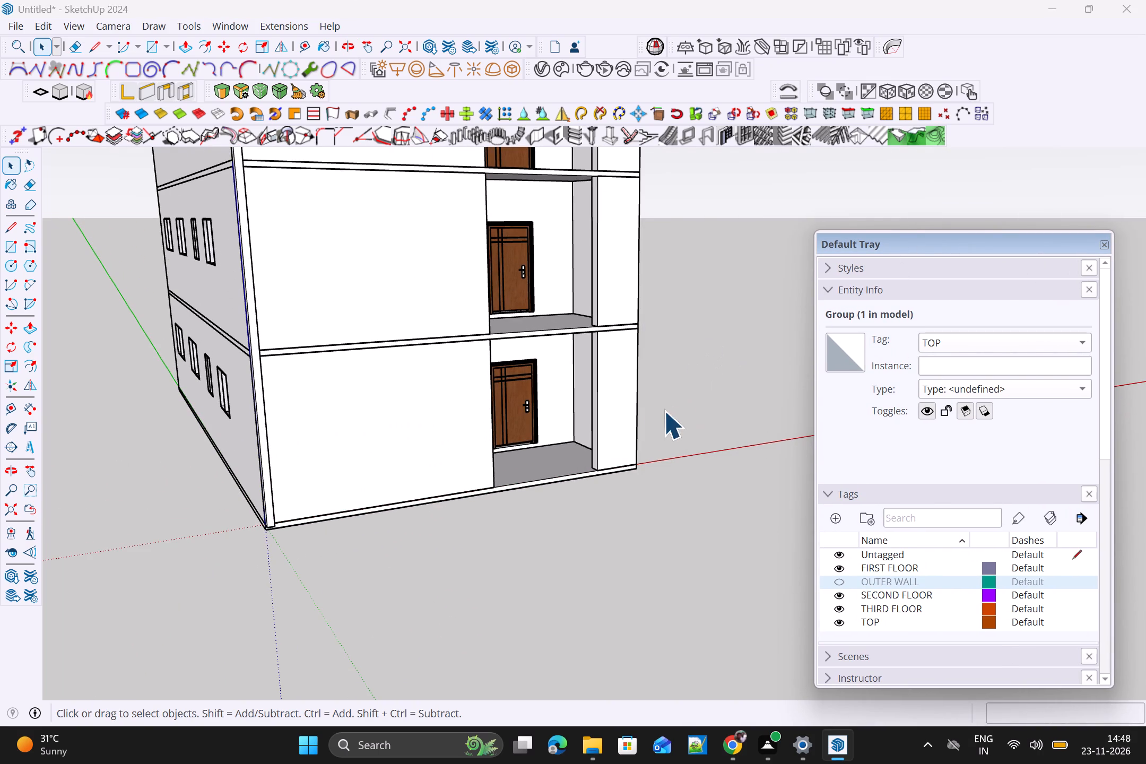
scroll(541, 442, "up", 1)
scroll(609, 403, "up", 2)
scroll(560, 537, "up", 1)
middle_click_drag(498, 552, 482, 555)
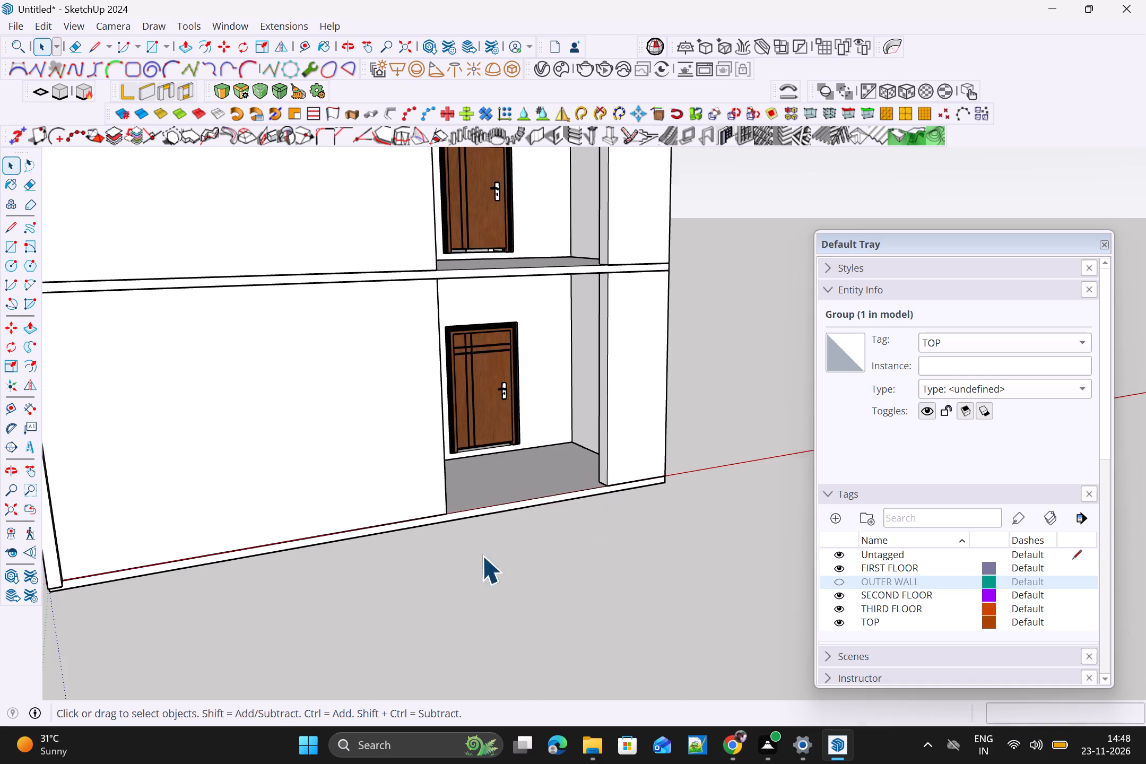
Examine the front facade's door recesses on each storey and the adjoining side wall from several angles.
middle_click_drag(482, 555, 471, 558)
scroll(554, 508, "down", 4)
middle_click_drag(613, 497, 457, 540)
scroll(488, 414, "up", 3)
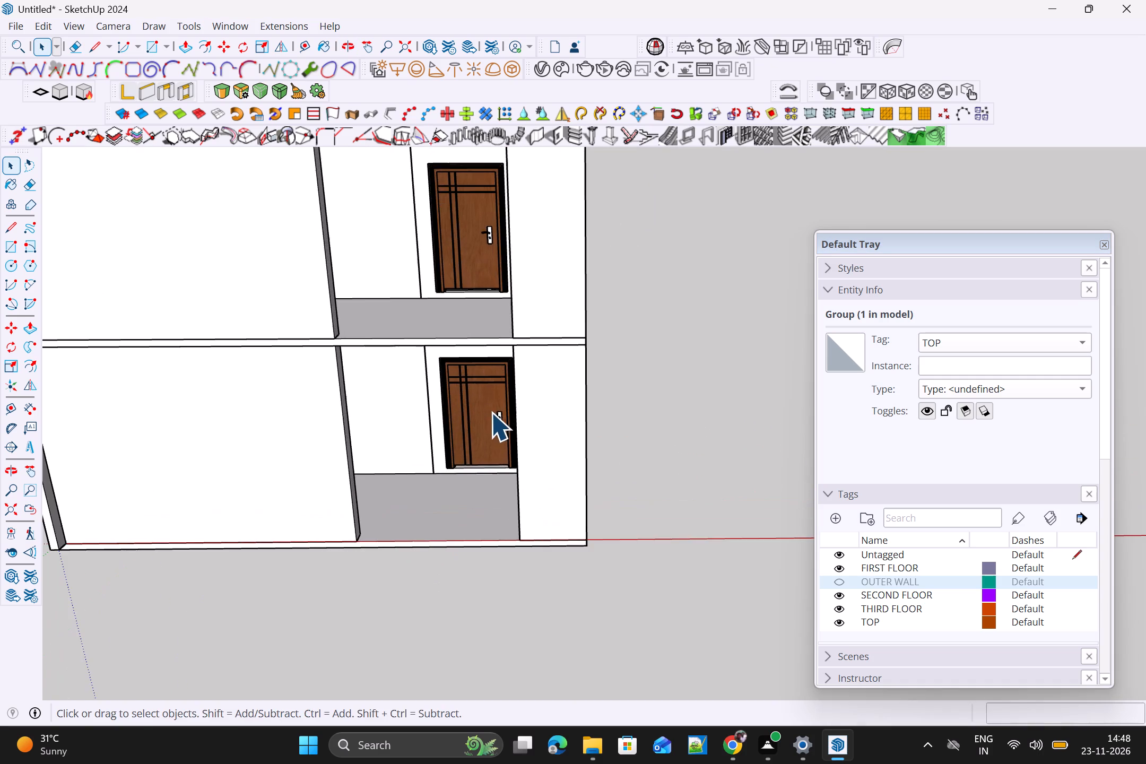
middle_click_drag(491, 446, 442, 452)
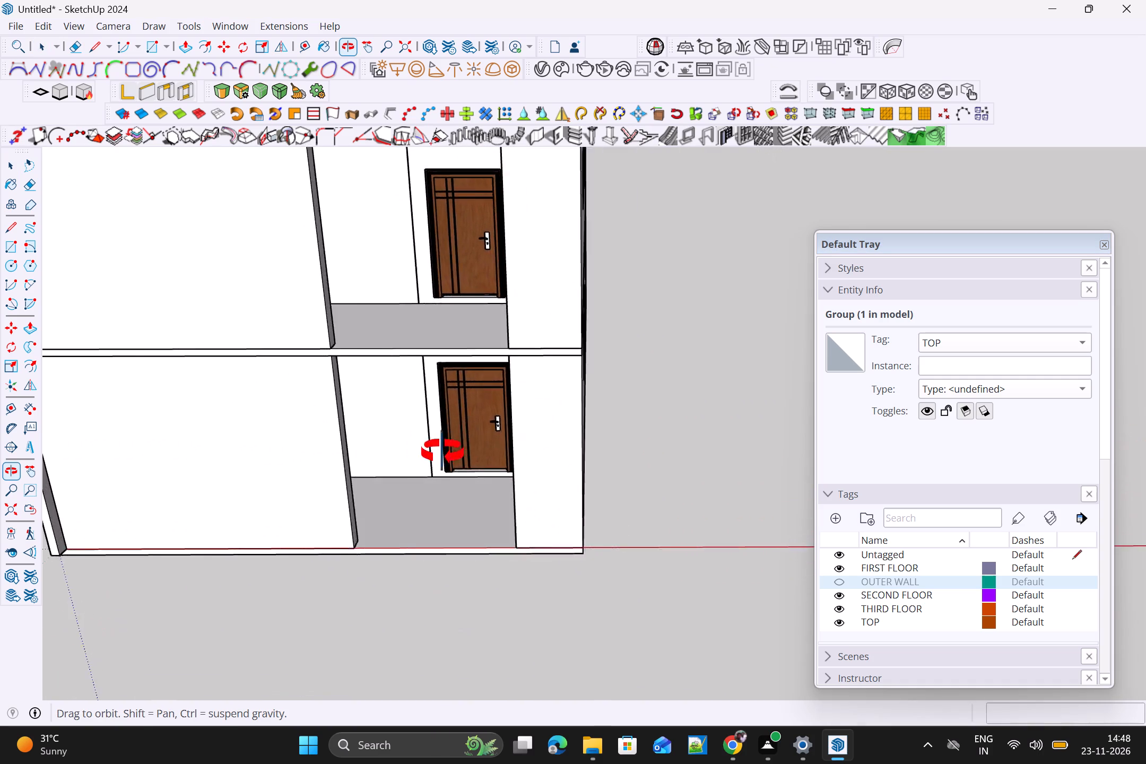
middle_click_drag(442, 452, 295, 448)
scroll(390, 446, "down", 3)
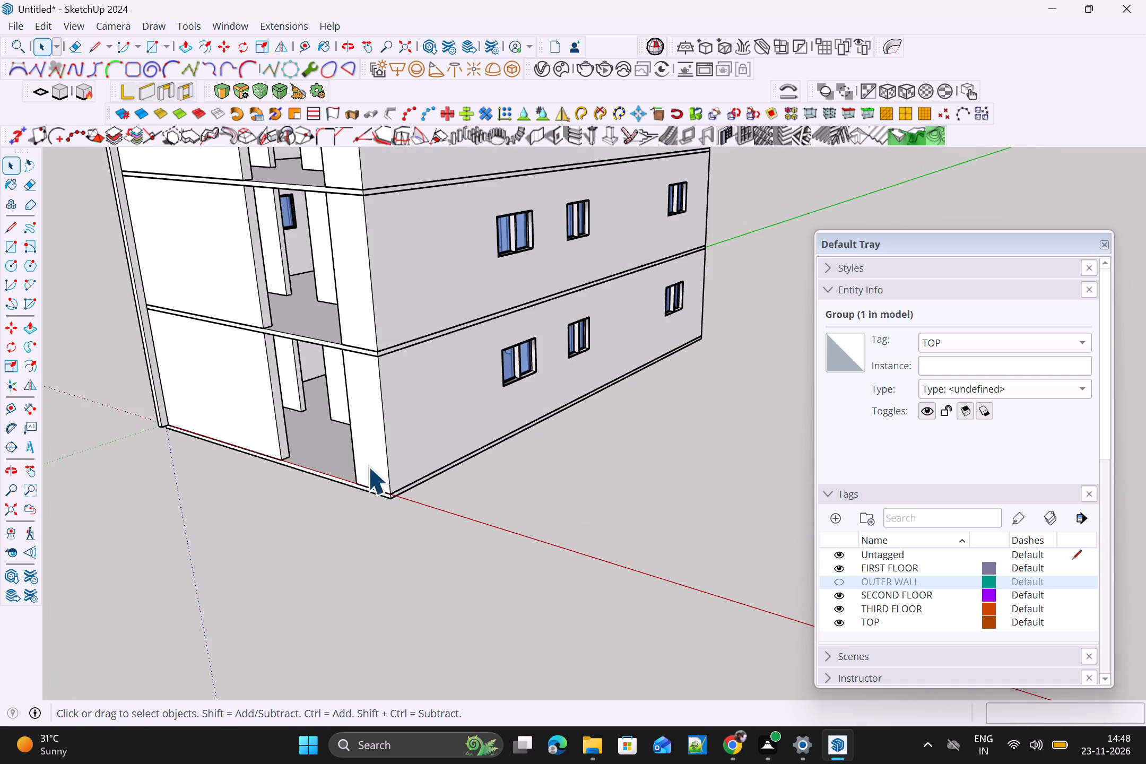
middle_click_drag(325, 494, 518, 481)
middle_click_drag(531, 481, 543, 480)
middle_click_drag(553, 480, 578, 469)
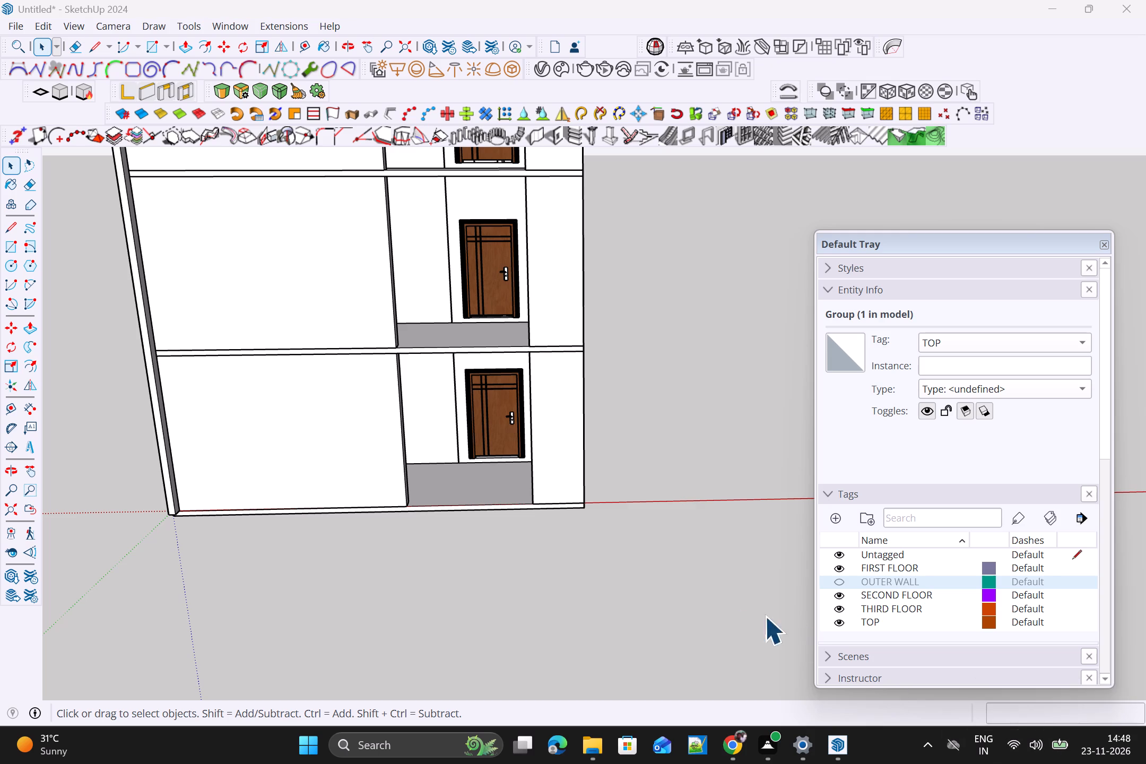
scroll(656, 599, "down", 3)
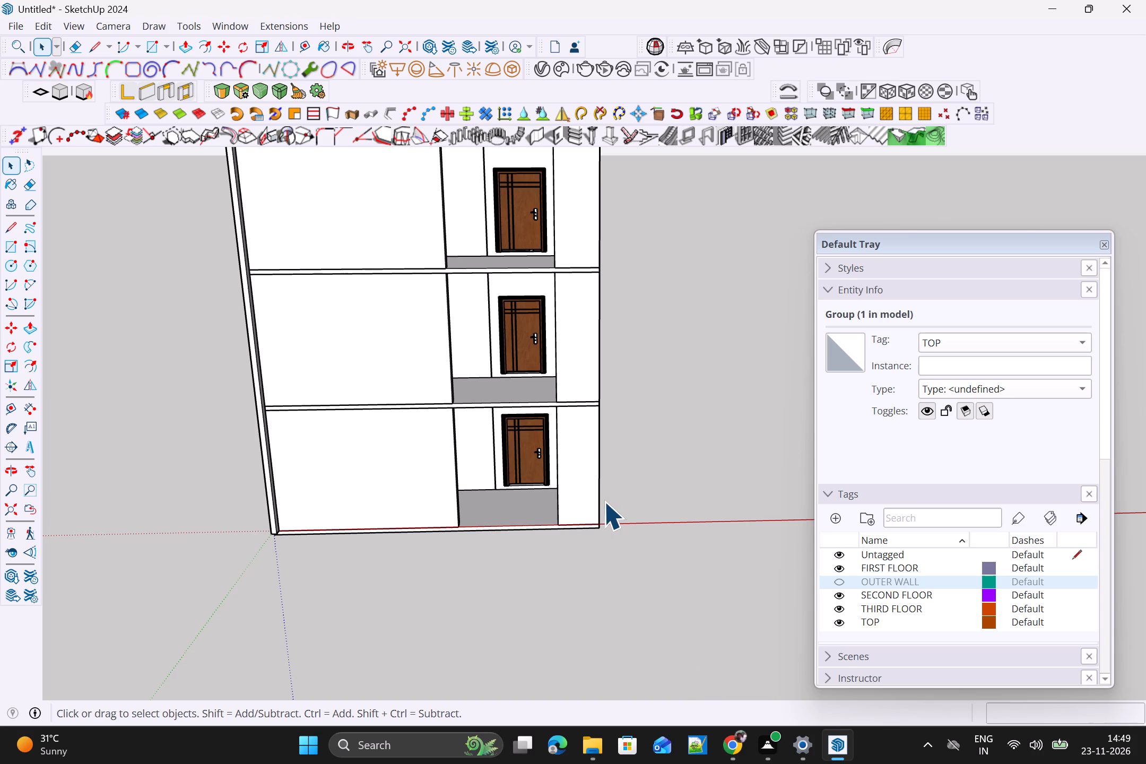
scroll(624, 423, "up", 2)
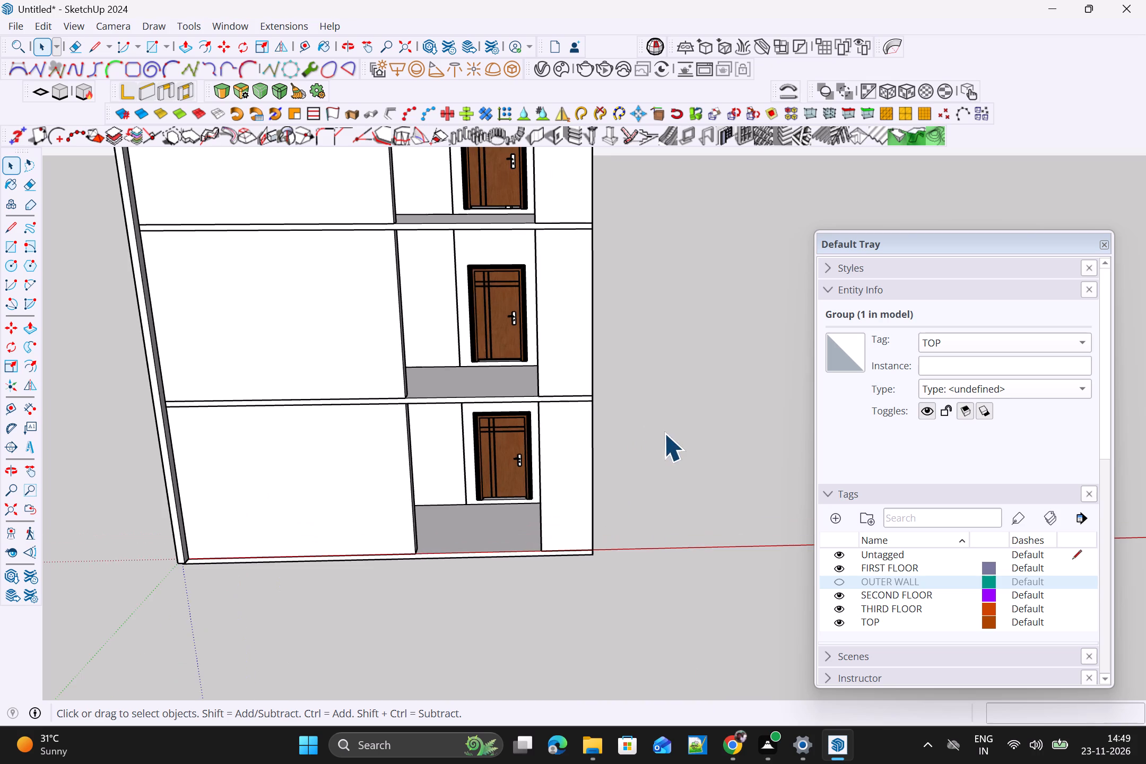
middle_click_drag(622, 449, 506, 449)
middle_click_drag(513, 456, 592, 476)
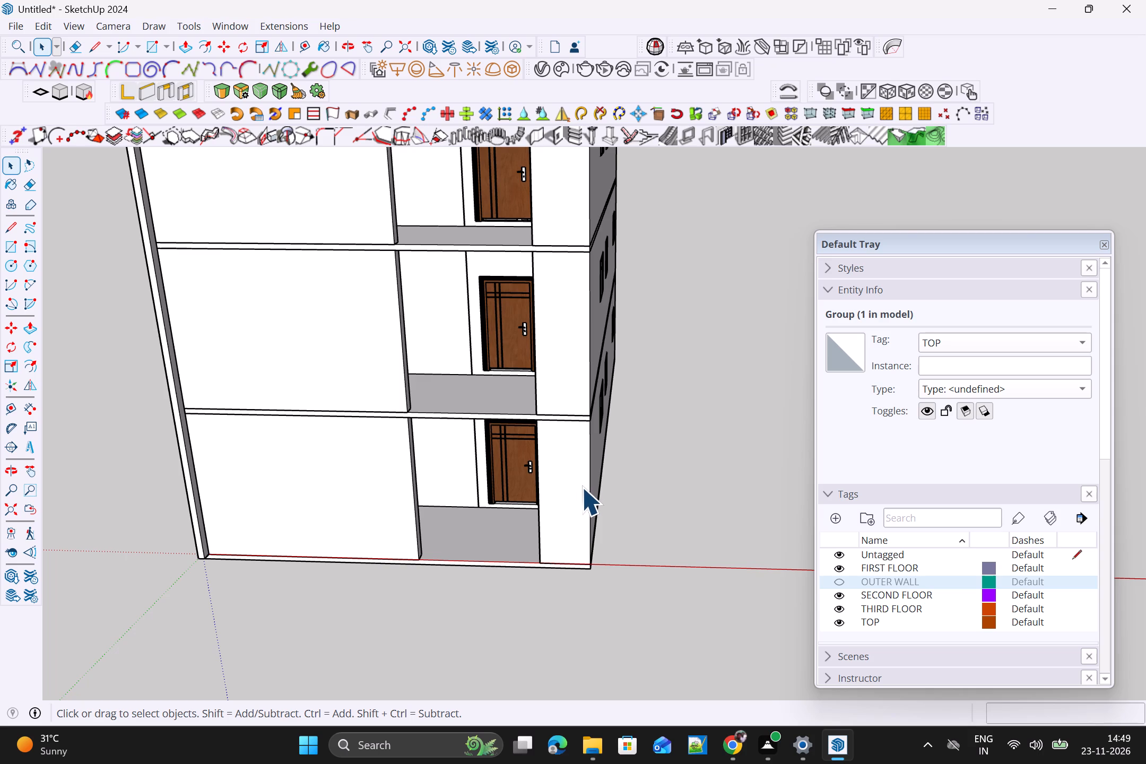
scroll(514, 425, "up", 3)
middle_click_drag(534, 445, 583, 395)
scroll(597, 383, "down", 3)
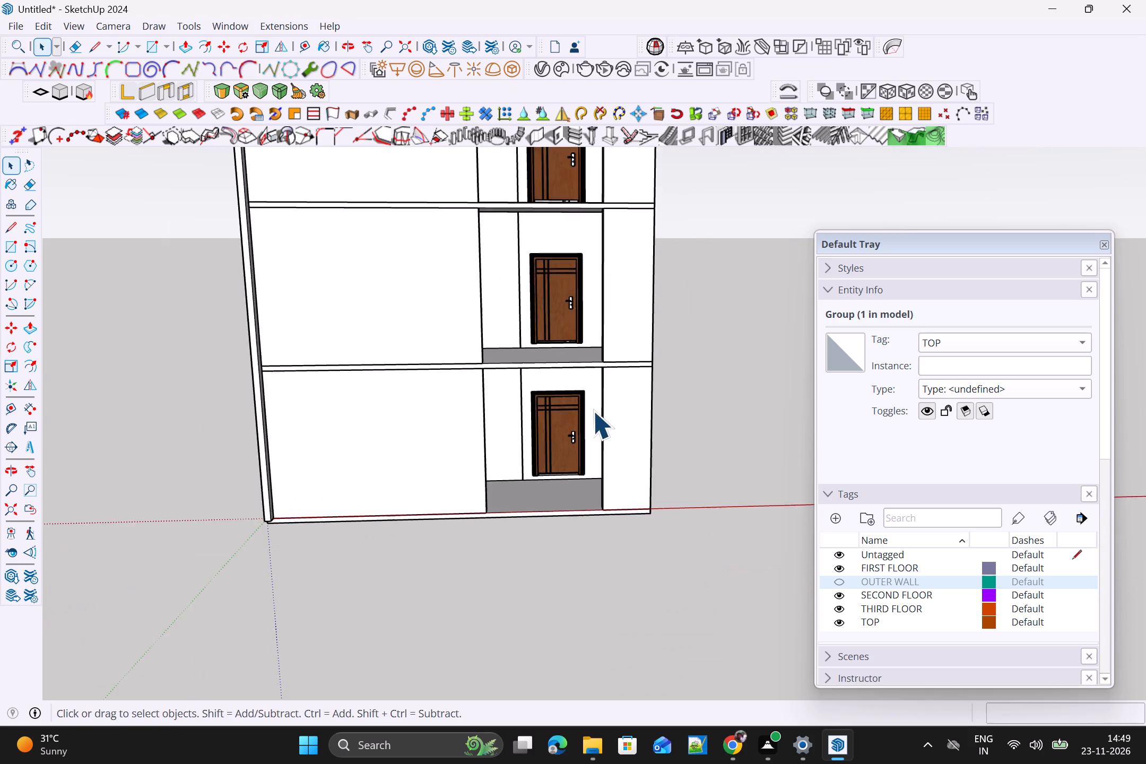
scroll(593, 411, "down", 4)
scroll(527, 479, "up", 1)
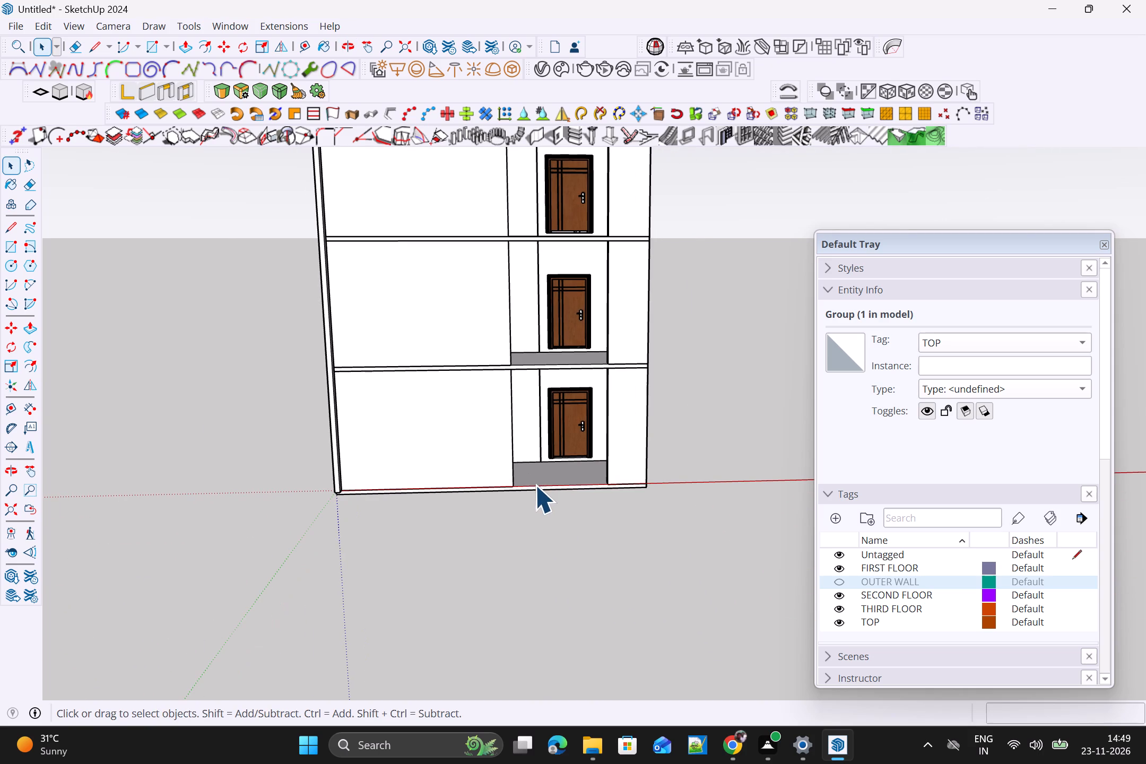
scroll(510, 445, "up", 3)
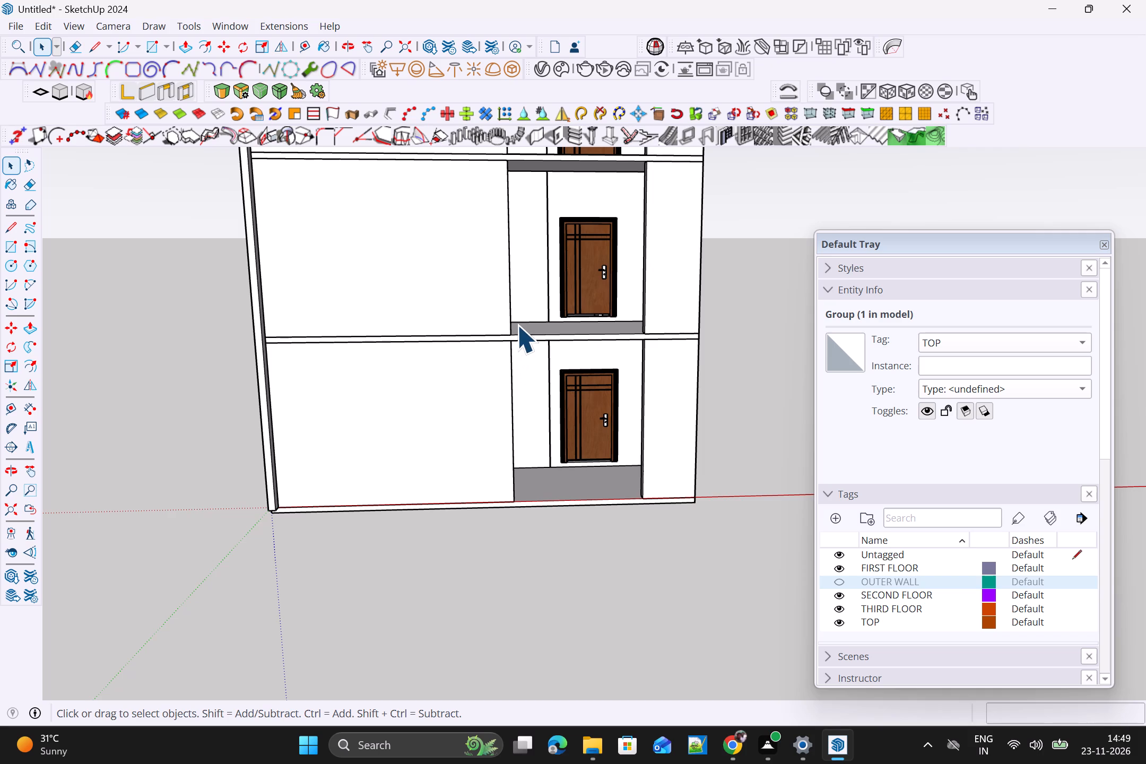
middle_click_drag(659, 338, 495, 377)
scroll(465, 378, "up", 1)
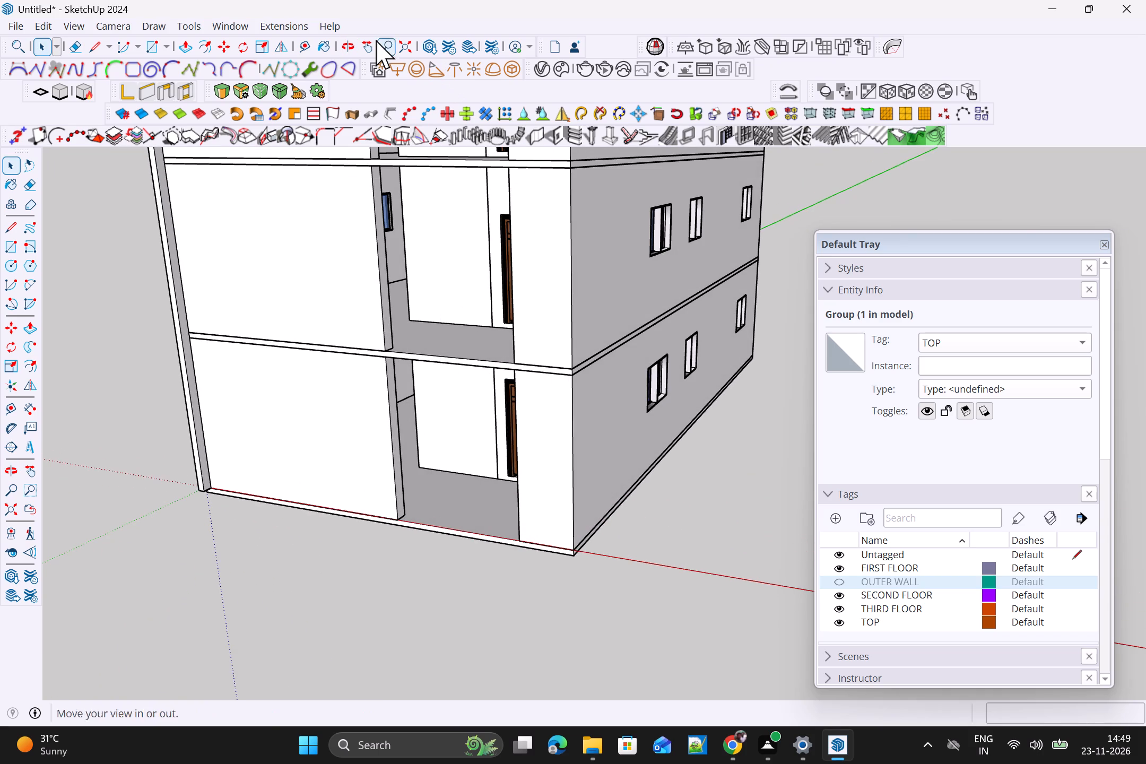
Compare the rail types in MajRail and start drawing a rail with the glass-panel Type C.
left_click(280, 22)
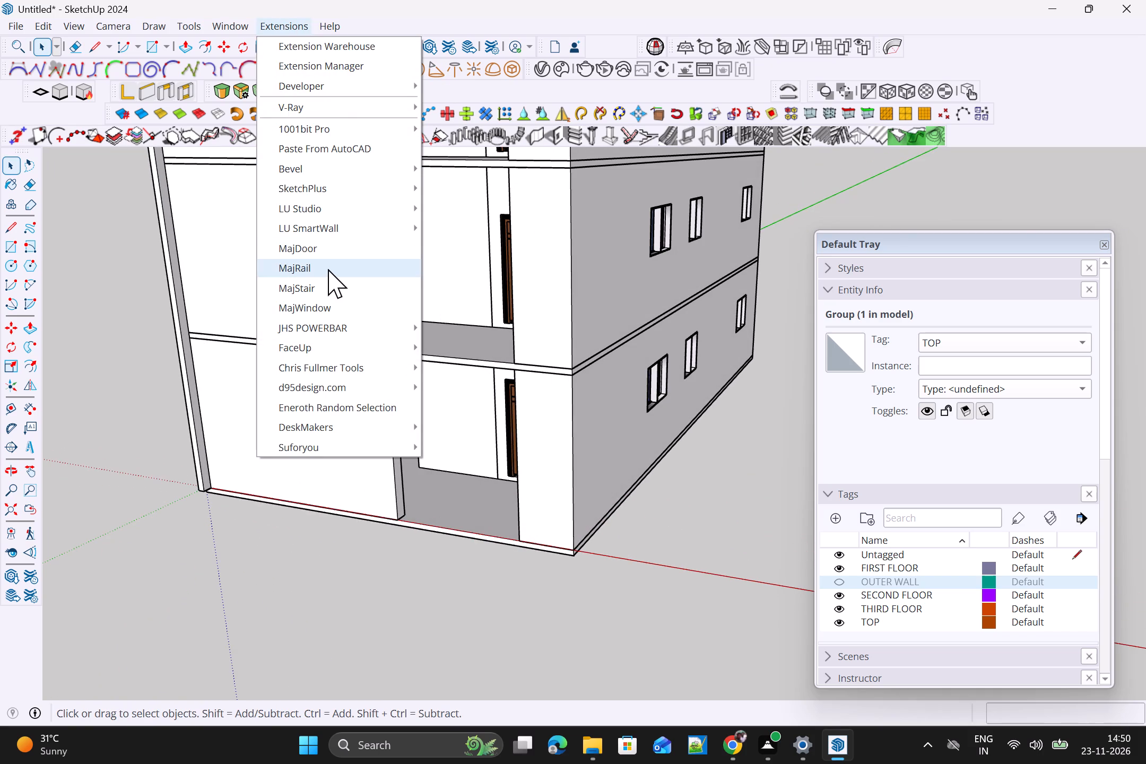
left_click(325, 265)
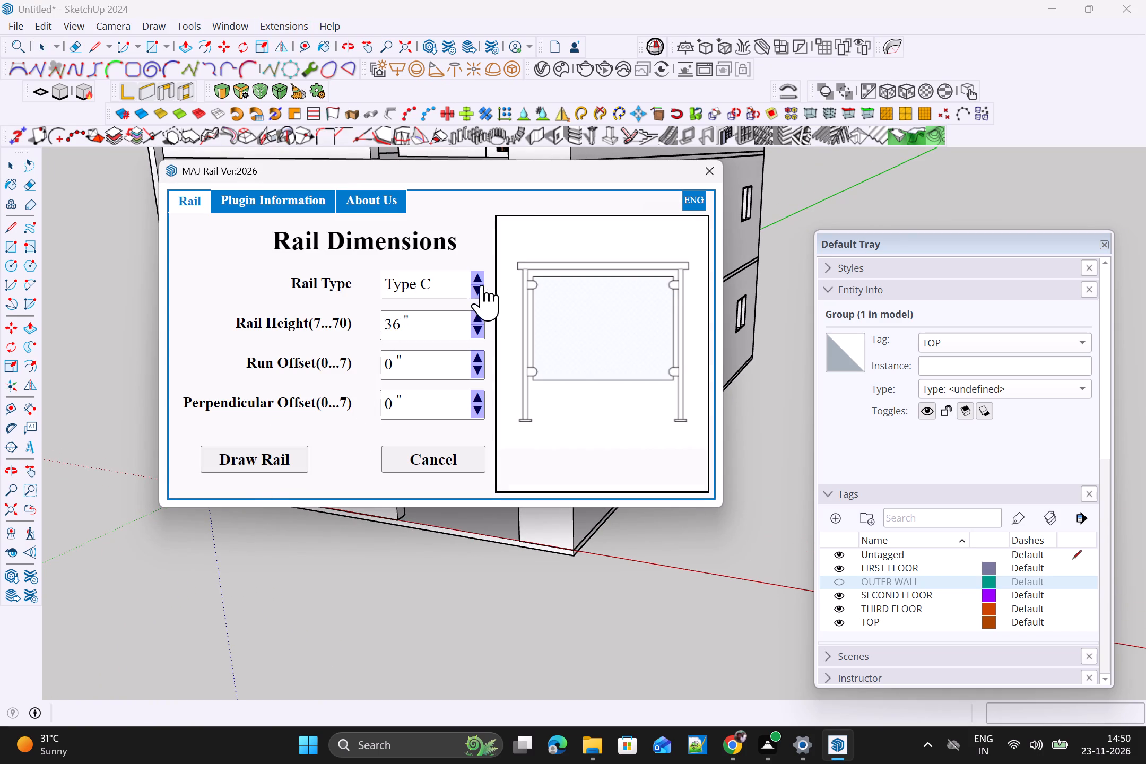
left_click(483, 275)
left_click(483, 275)
triple_click(471, 290)
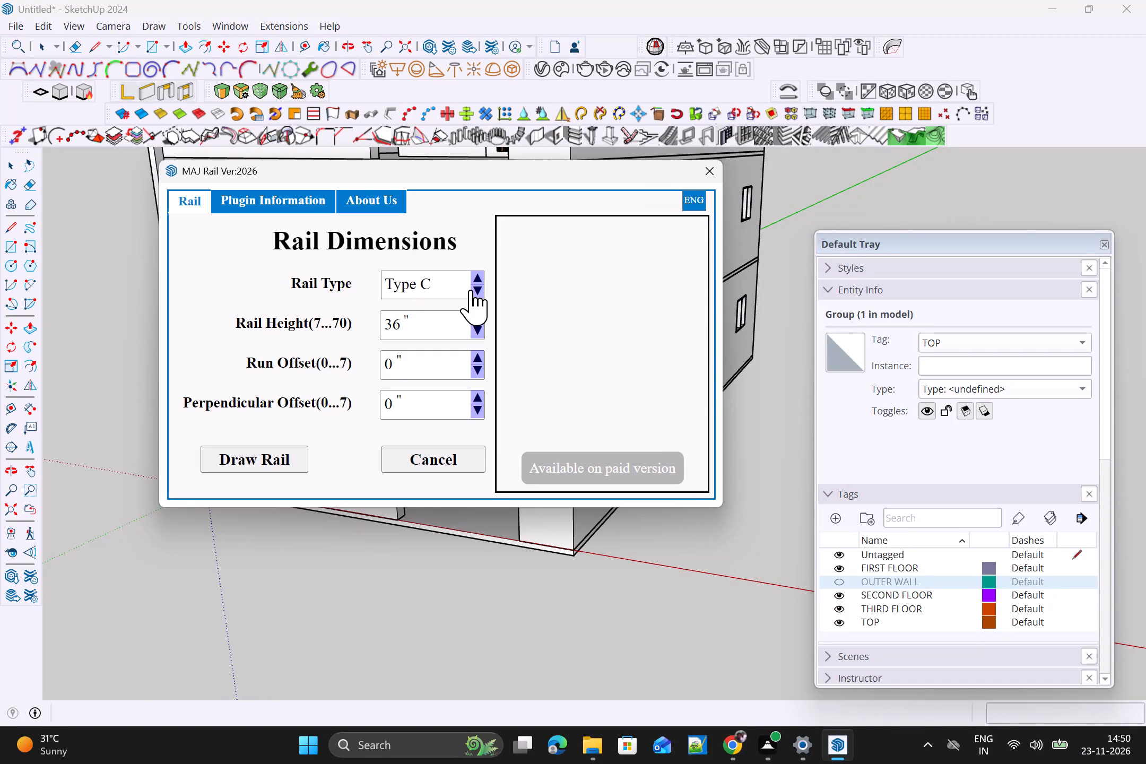
left_click(471, 290)
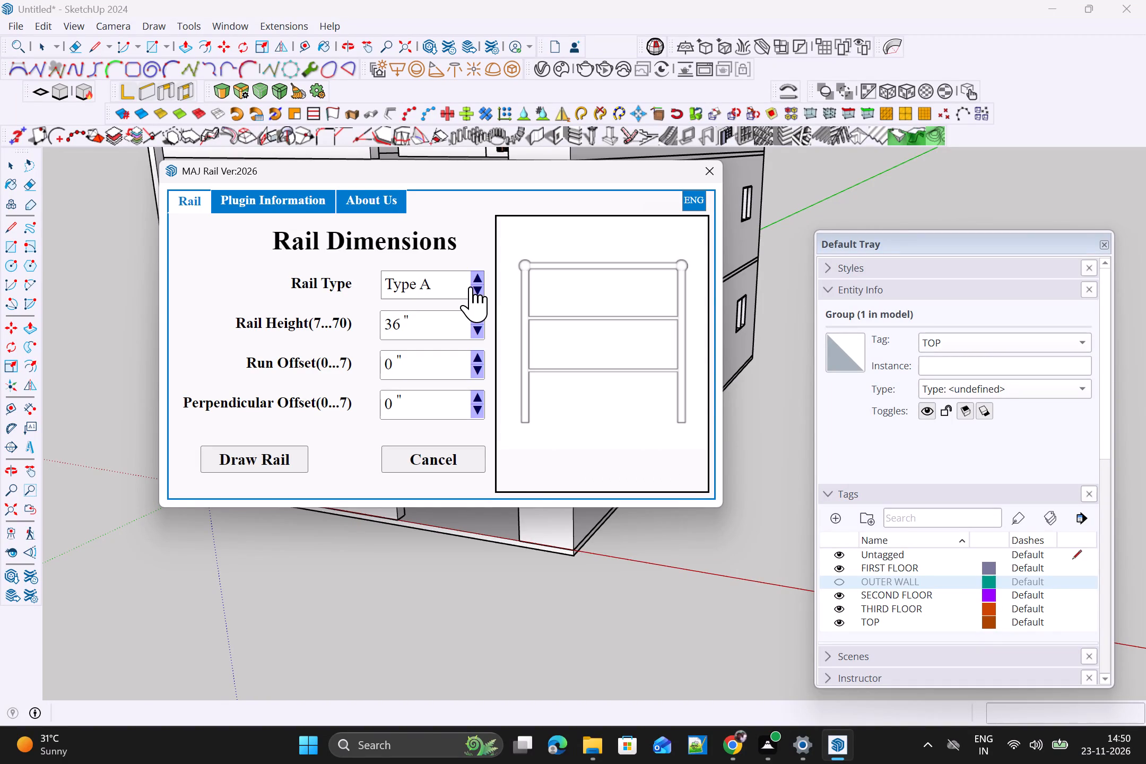
left_click(473, 277)
left_click(473, 277)
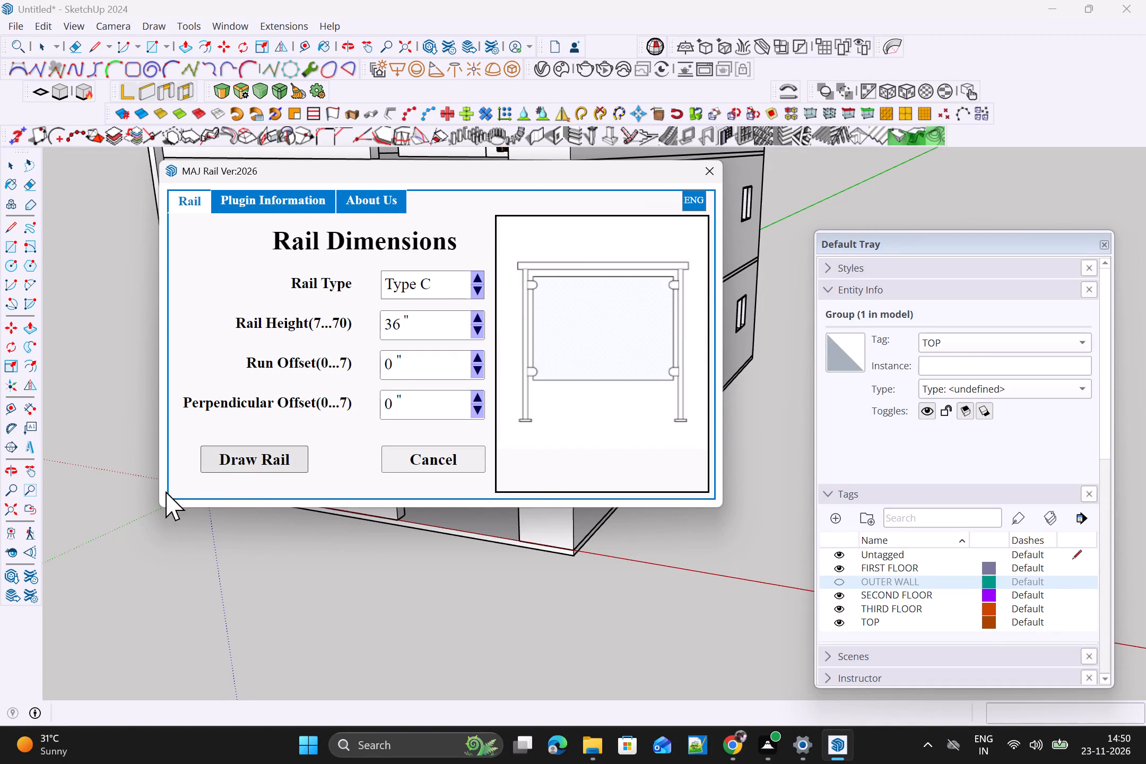
left_click(259, 455)
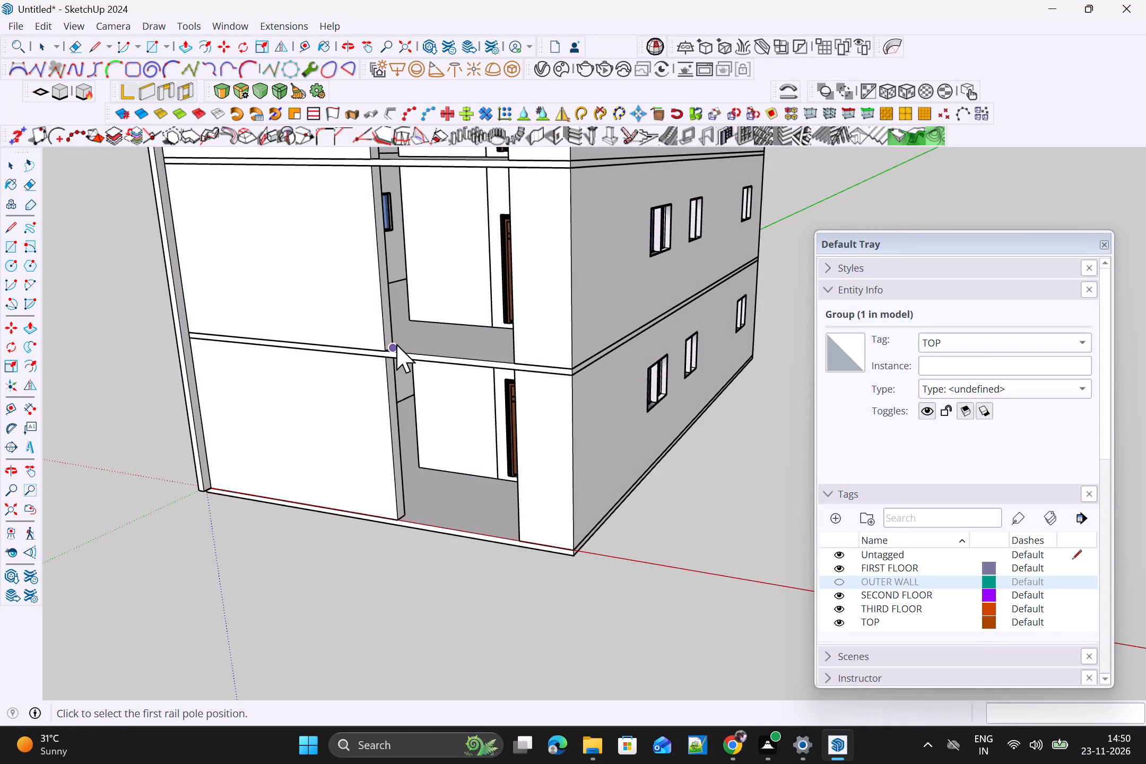
Draw the glass rail along the front edge of the middle storey's recess, wall to wall, about 7' 11" long.
scroll(388, 346, "up", 13)
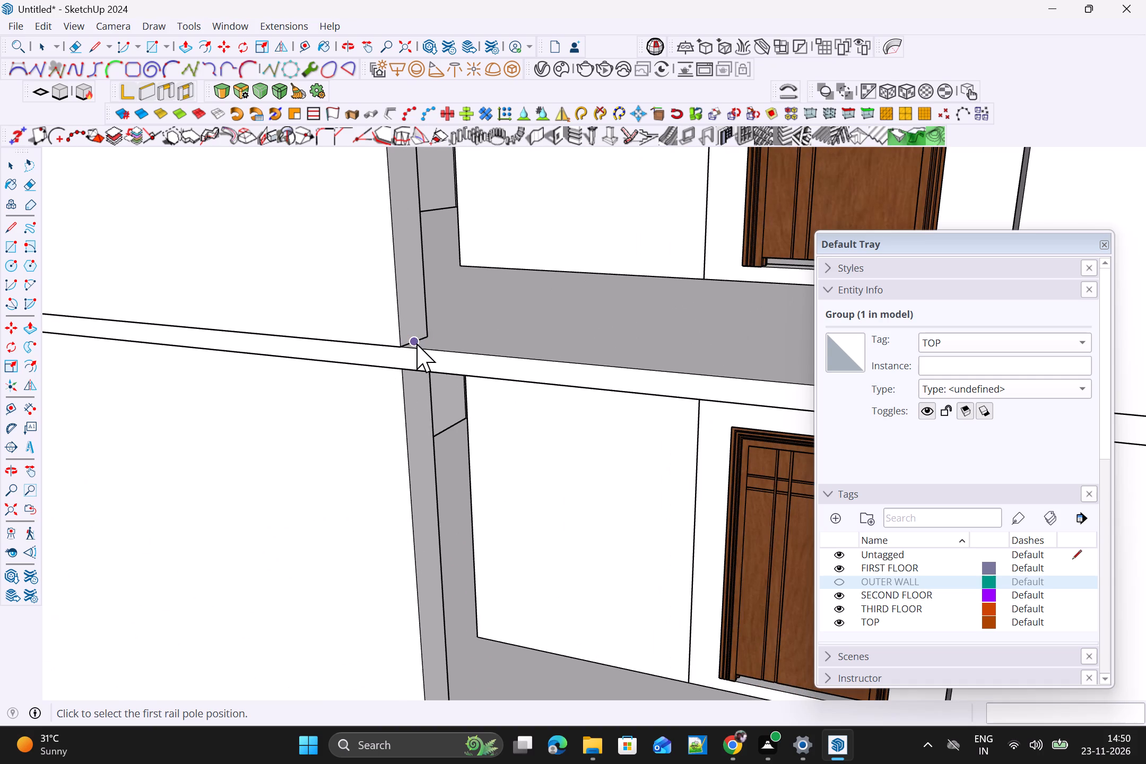
left_click(414, 343)
scroll(506, 358, "down", 8)
scroll(551, 359, "down", 2)
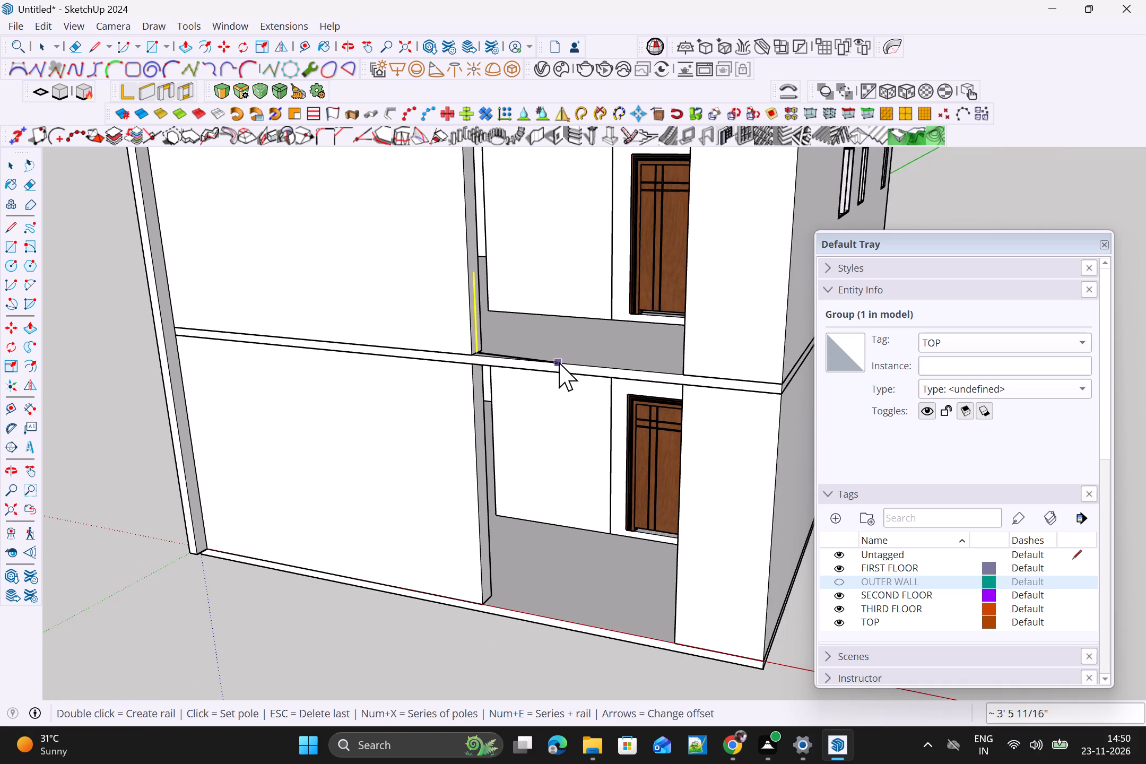
middle_click_drag(679, 372, 782, 375)
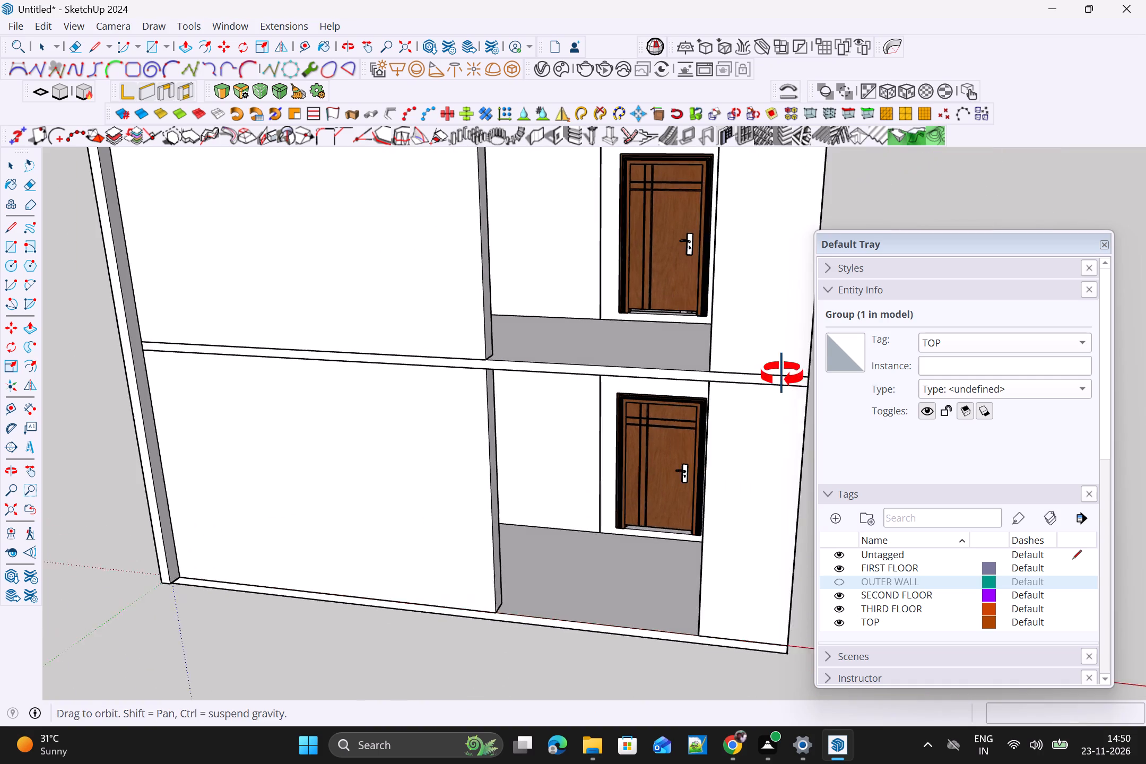
middle_click_drag(782, 375, 787, 375)
scroll(710, 359, "up", 7)
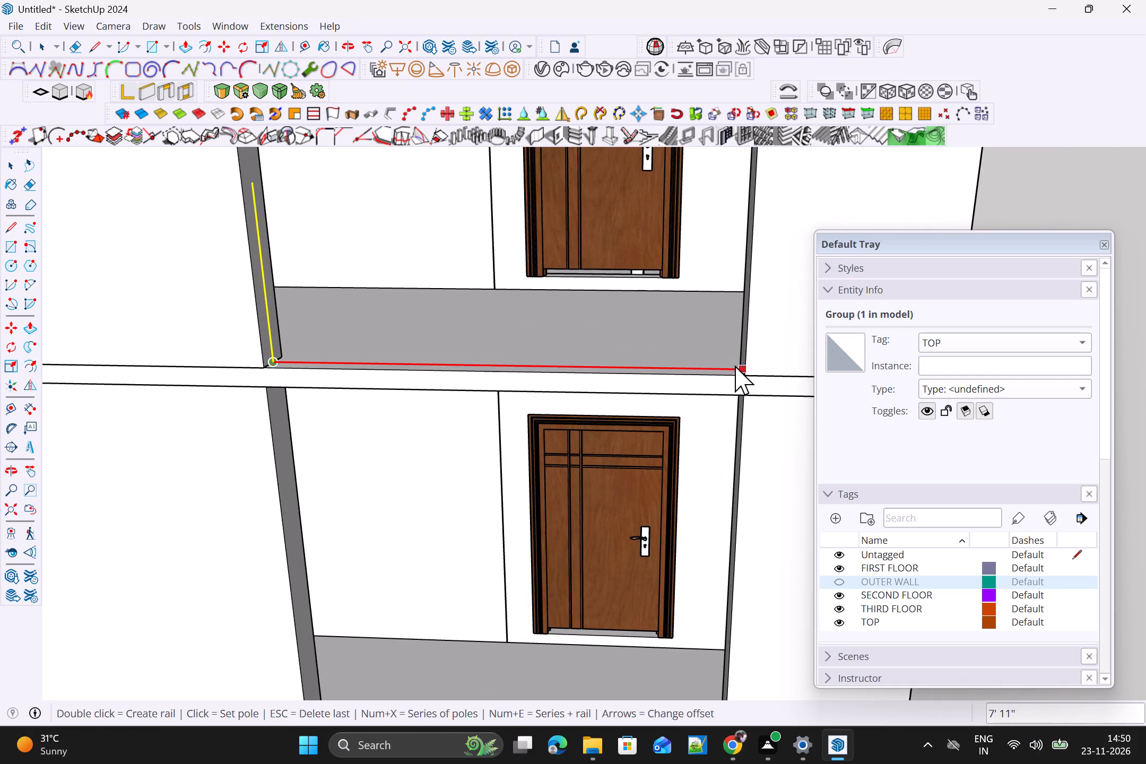
scroll(735, 366, "up", 4)
left_click(741, 369)
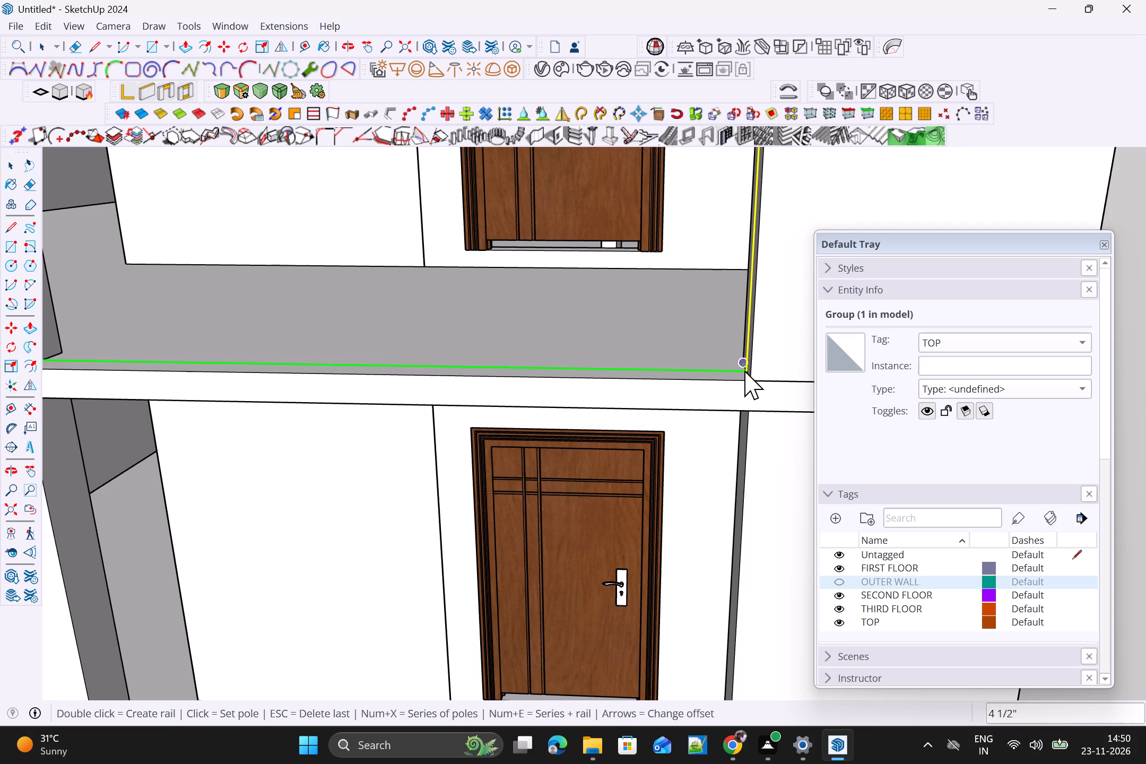
double_click(744, 370)
Examine the new middle-storey railing and the recesses of the lowest and top storeys from several angles.
scroll(743, 373, "down", 7)
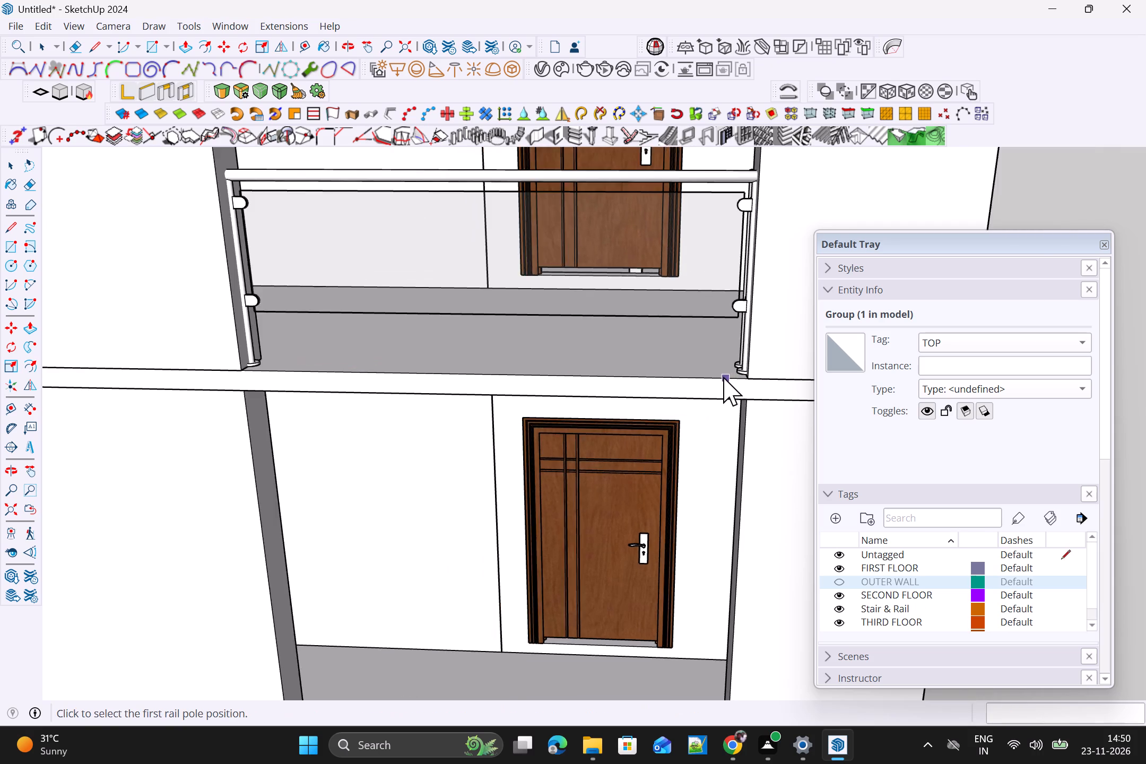
scroll(723, 377, "down", 7)
scroll(689, 414, "down", 4)
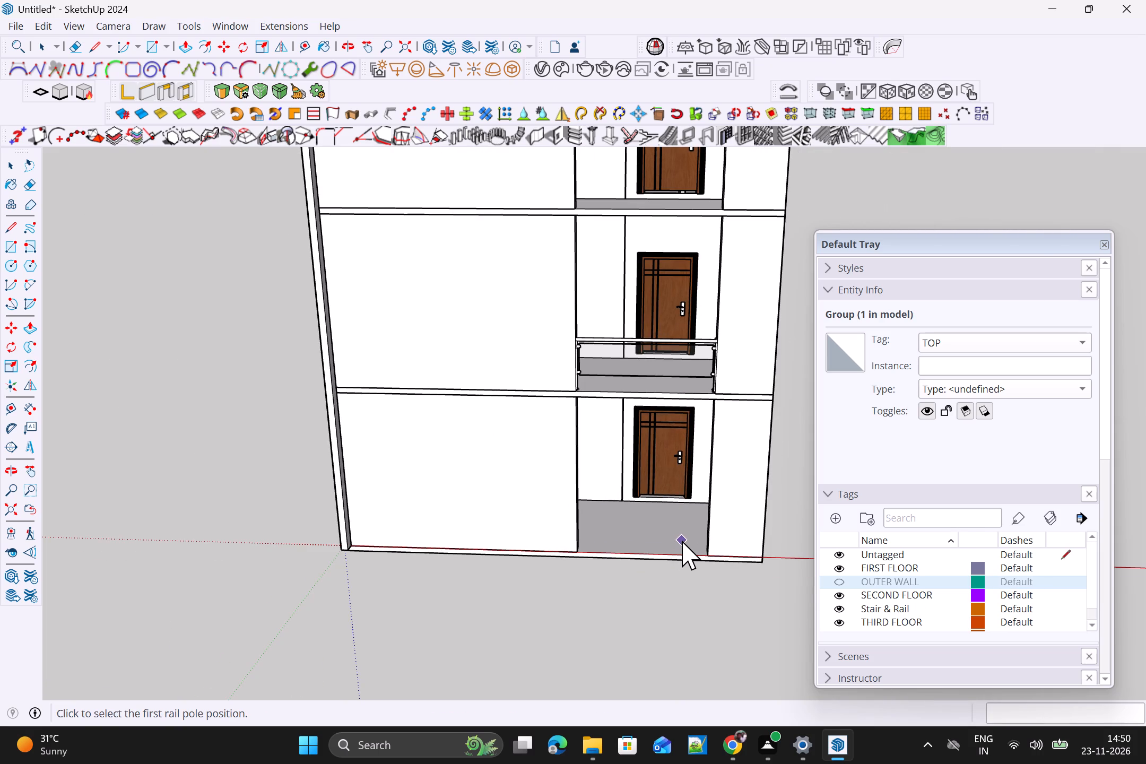
middle_click_drag(684, 528, 685, 440)
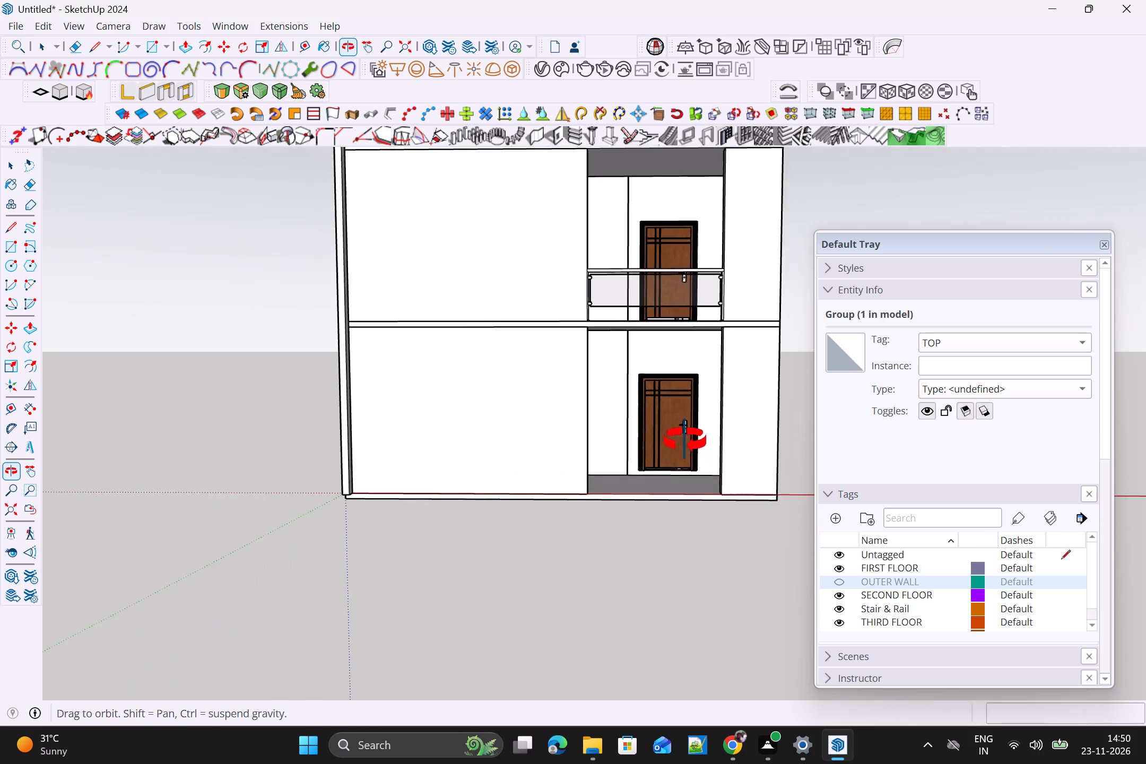
middle_click_drag(685, 440, 660, 452)
scroll(548, 489, "up", 4)
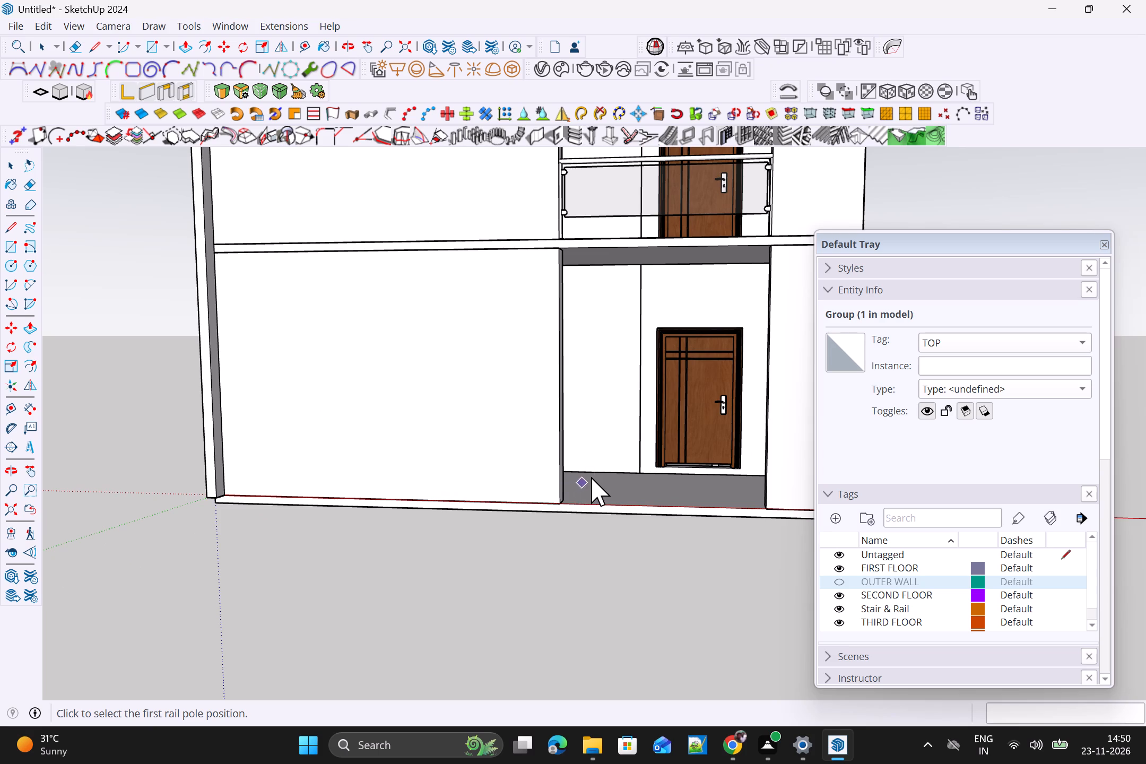
scroll(591, 477, "up", 4)
scroll(557, 505, "down", 14)
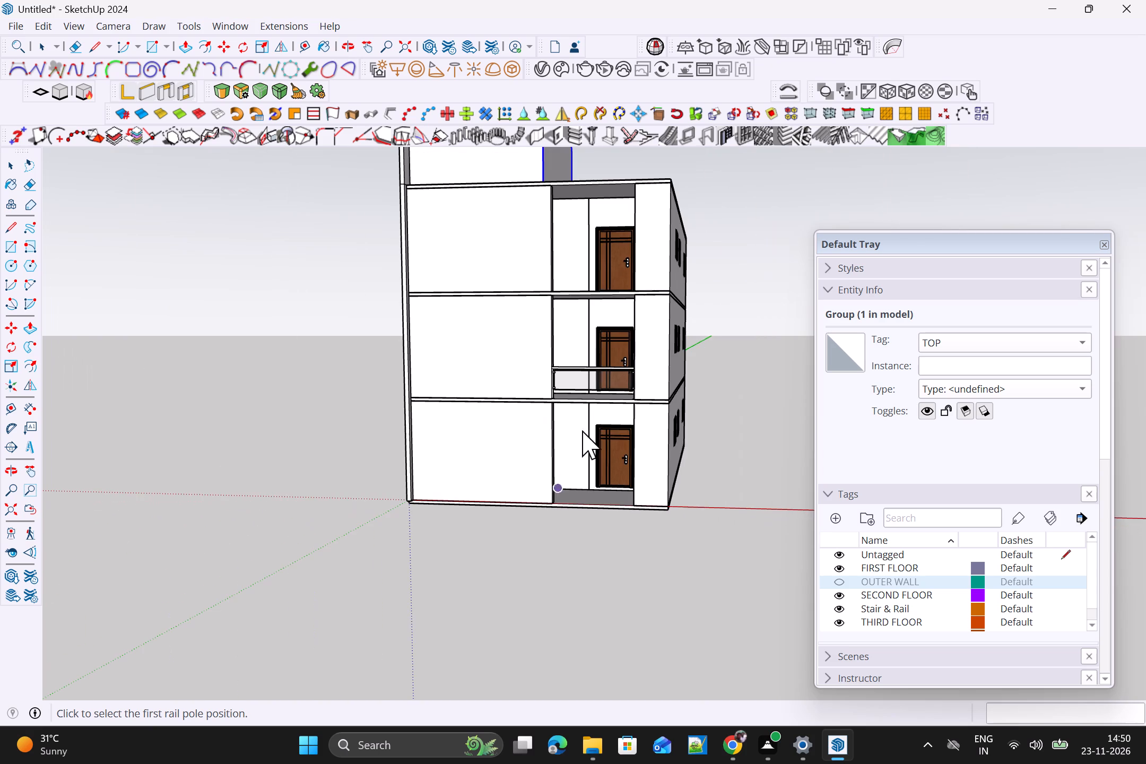
middle_click_drag(577, 278, 558, 392)
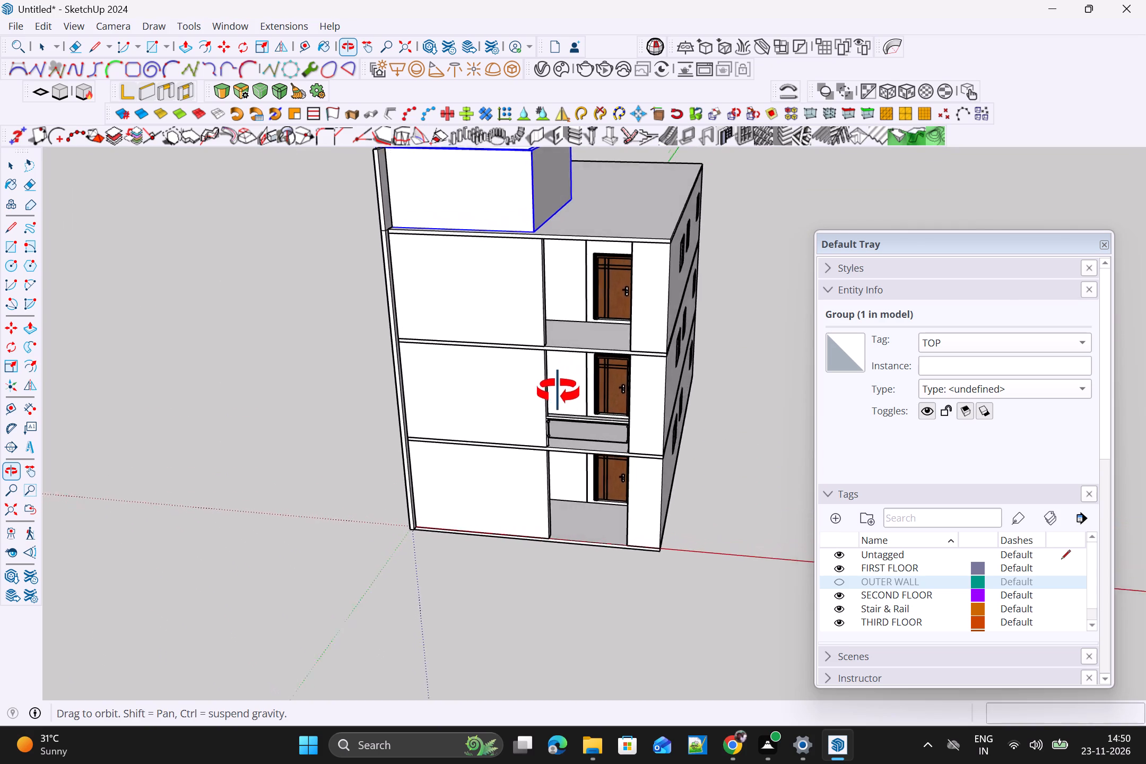
middle_click_drag(558, 392, 528, 404)
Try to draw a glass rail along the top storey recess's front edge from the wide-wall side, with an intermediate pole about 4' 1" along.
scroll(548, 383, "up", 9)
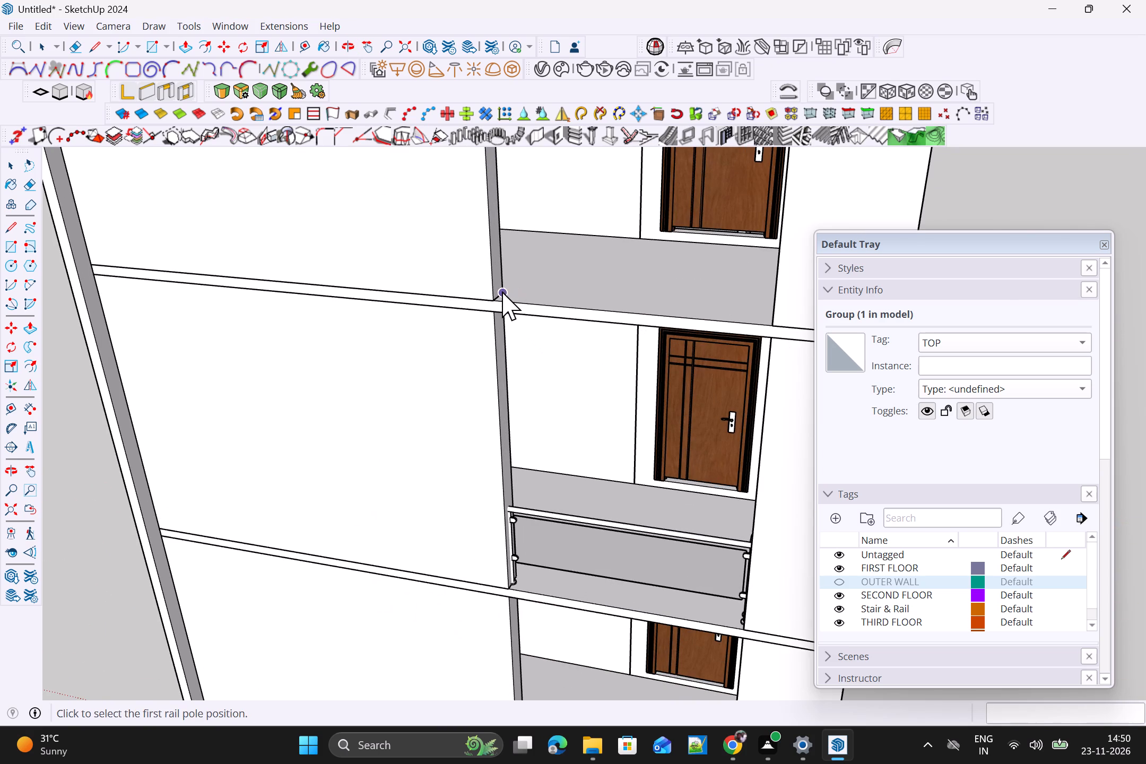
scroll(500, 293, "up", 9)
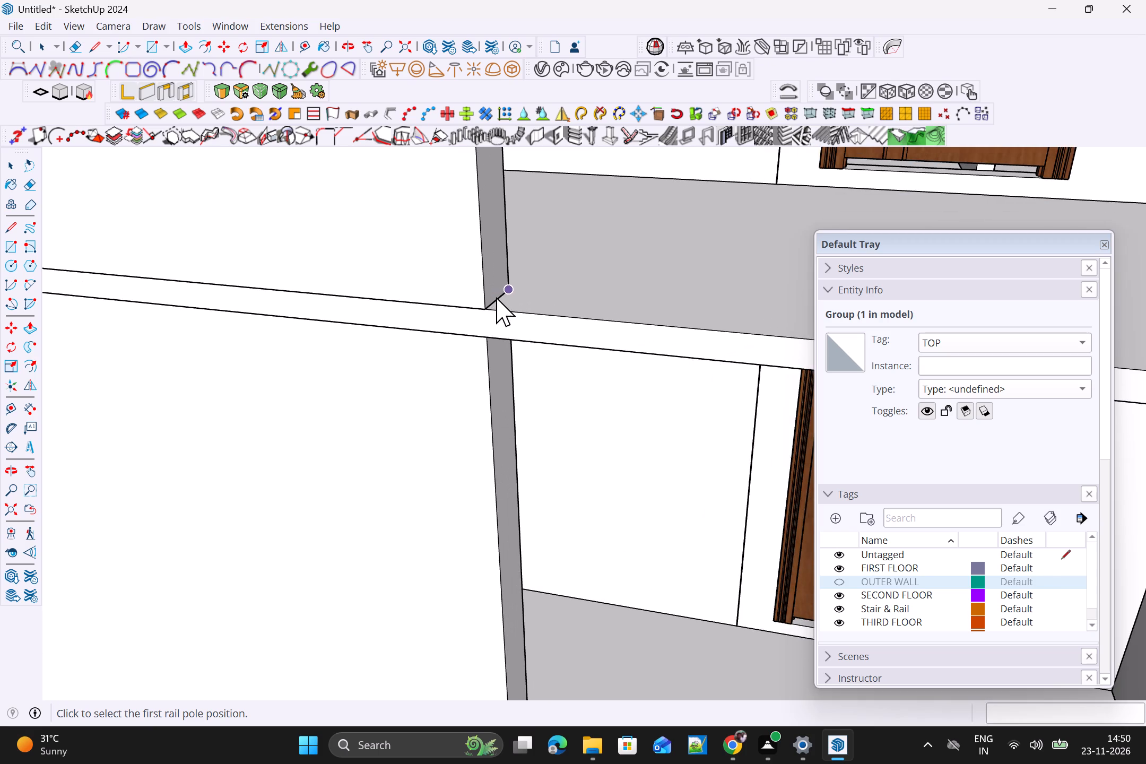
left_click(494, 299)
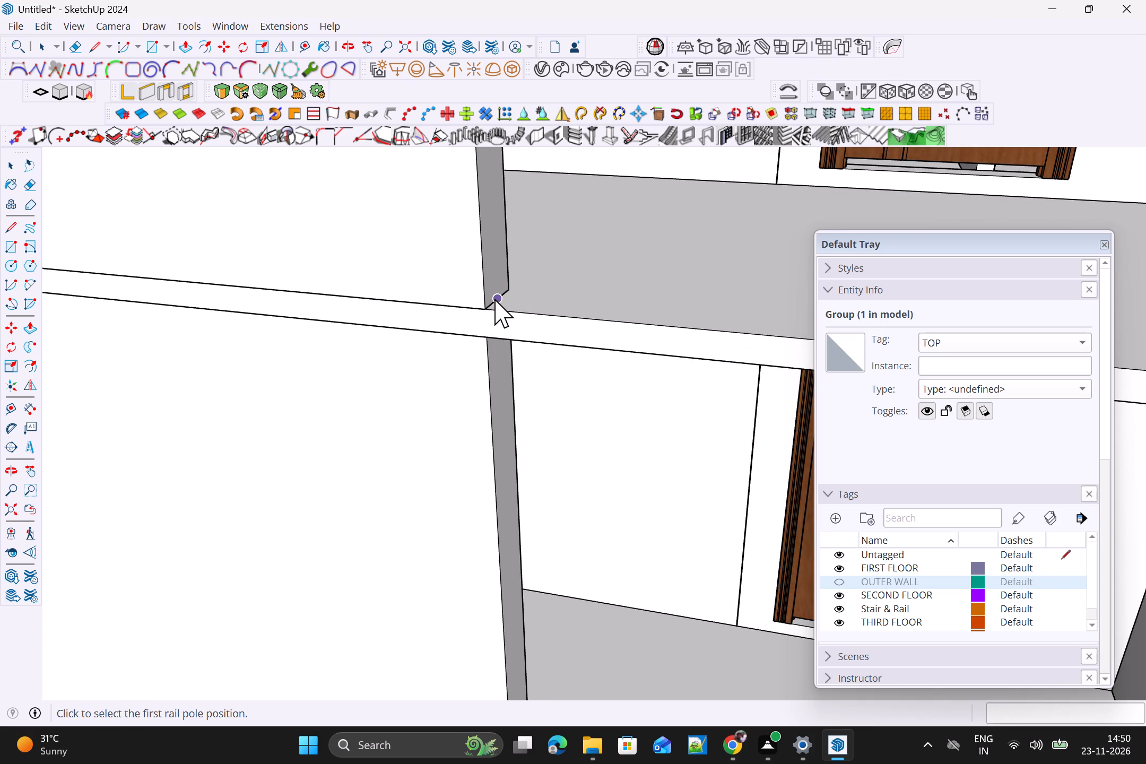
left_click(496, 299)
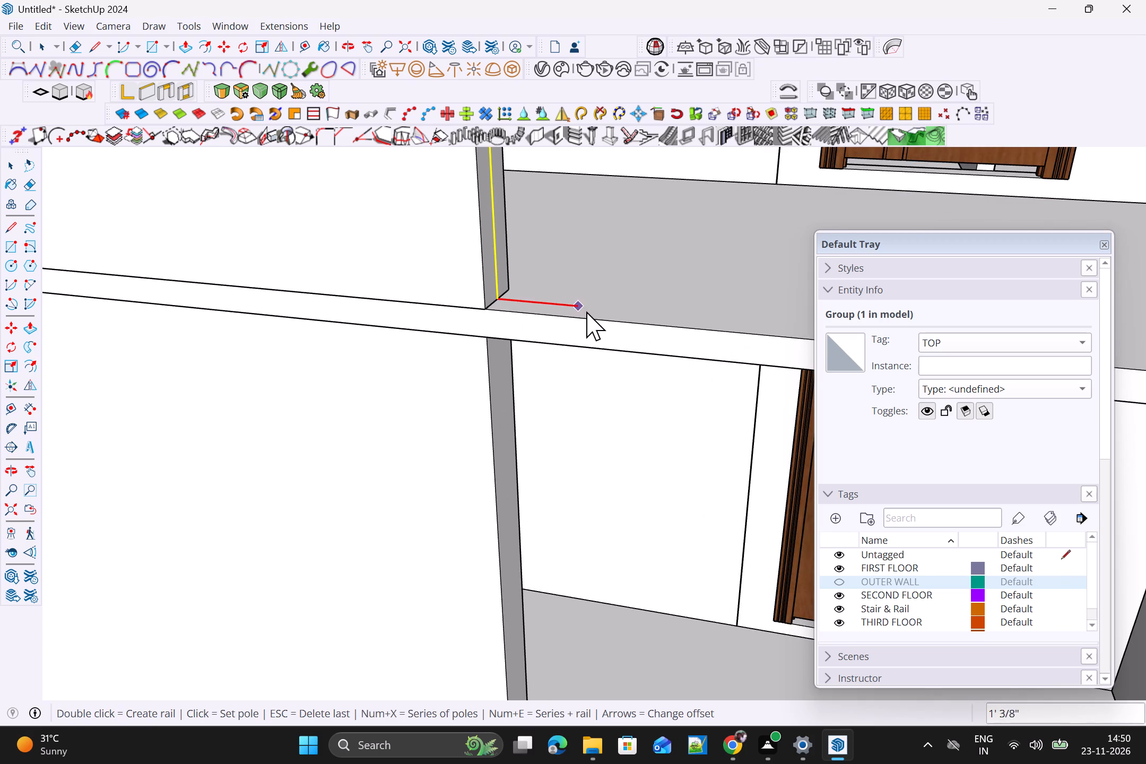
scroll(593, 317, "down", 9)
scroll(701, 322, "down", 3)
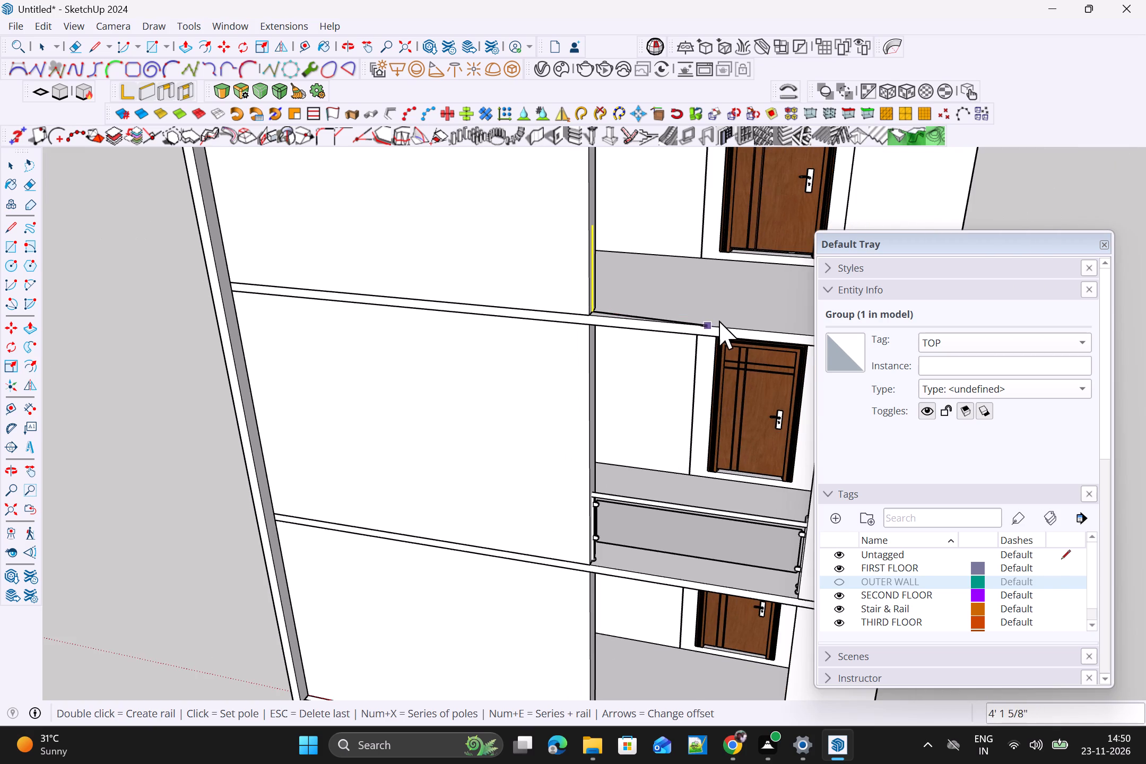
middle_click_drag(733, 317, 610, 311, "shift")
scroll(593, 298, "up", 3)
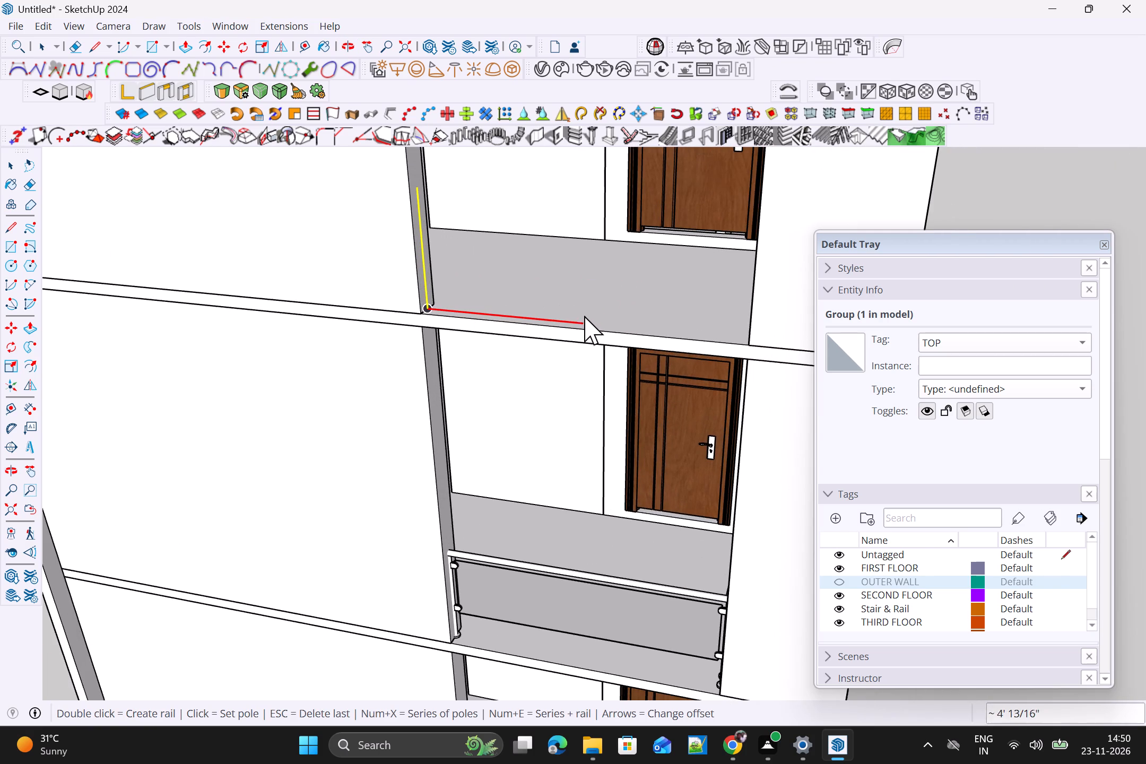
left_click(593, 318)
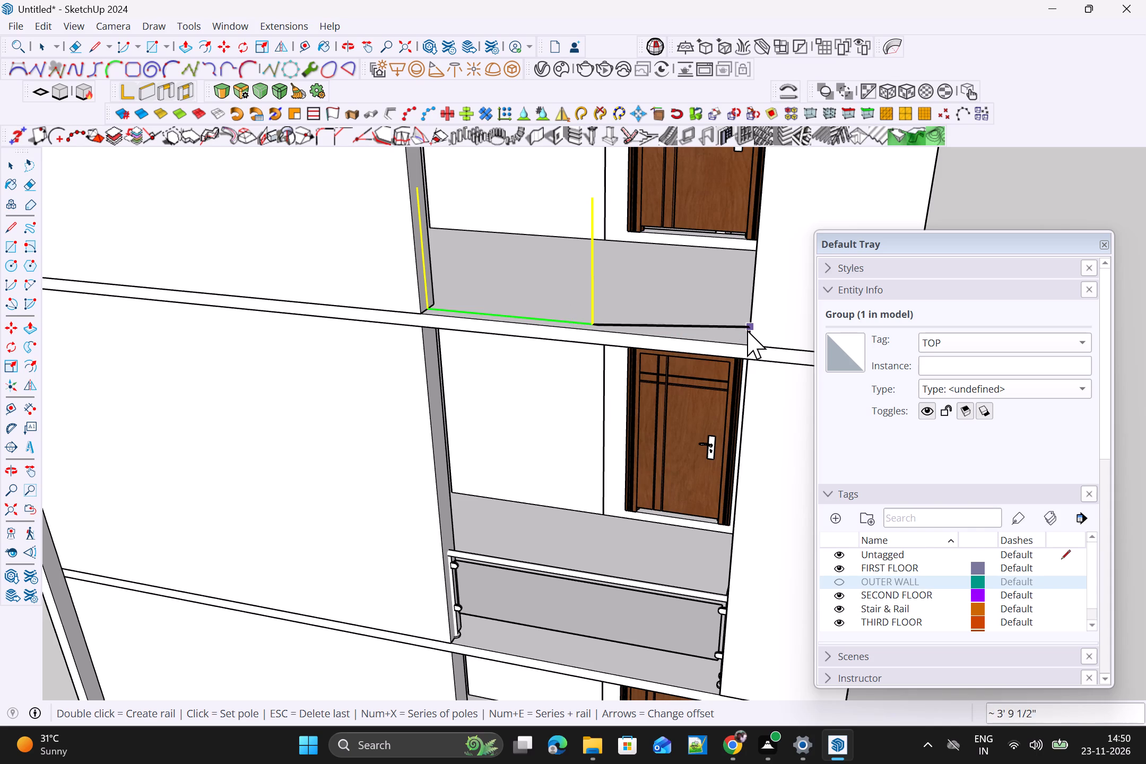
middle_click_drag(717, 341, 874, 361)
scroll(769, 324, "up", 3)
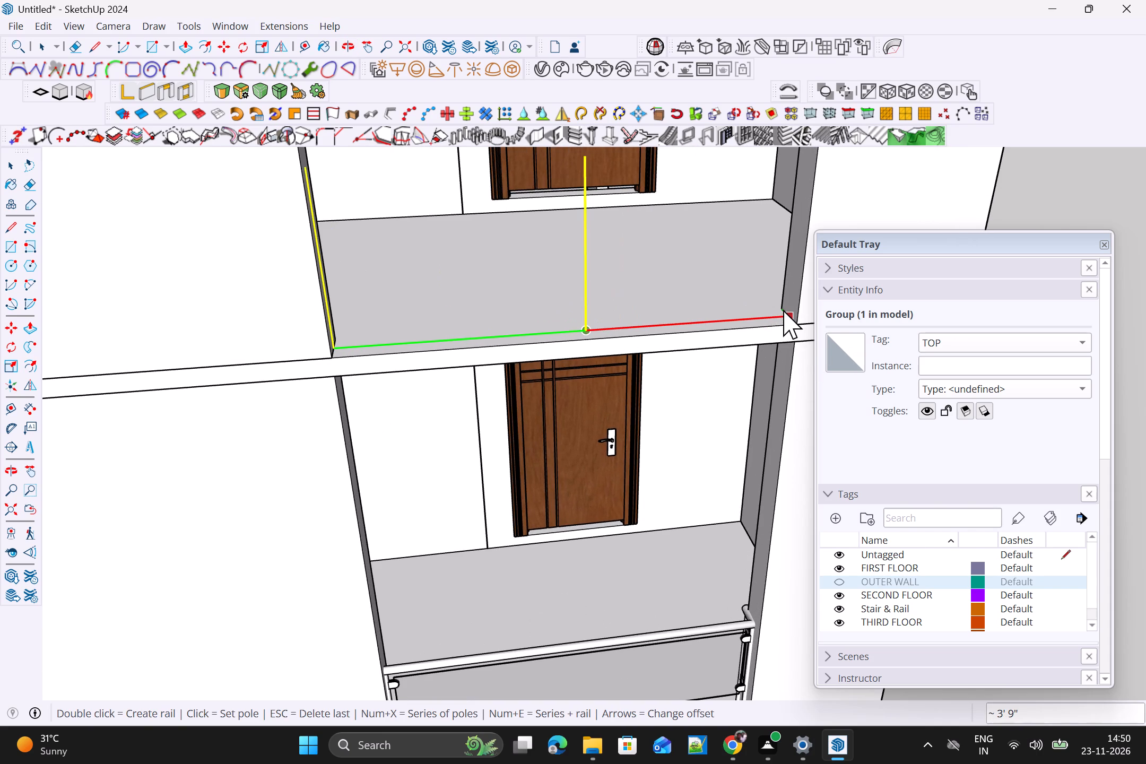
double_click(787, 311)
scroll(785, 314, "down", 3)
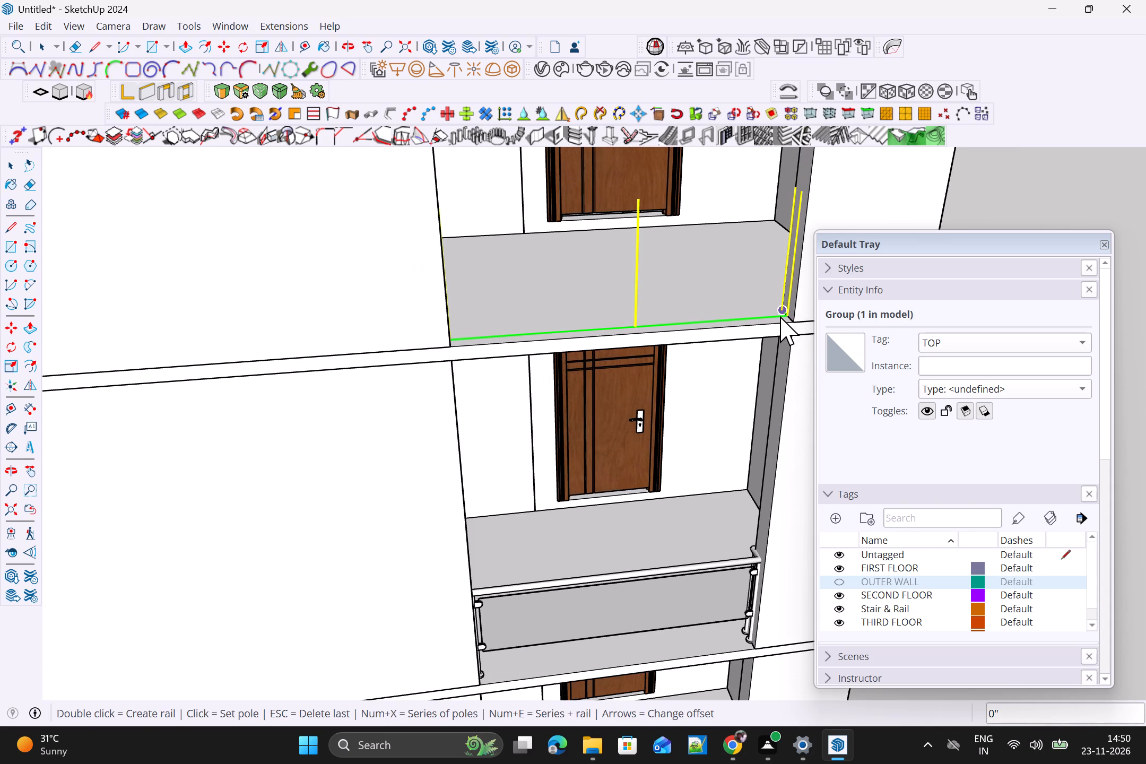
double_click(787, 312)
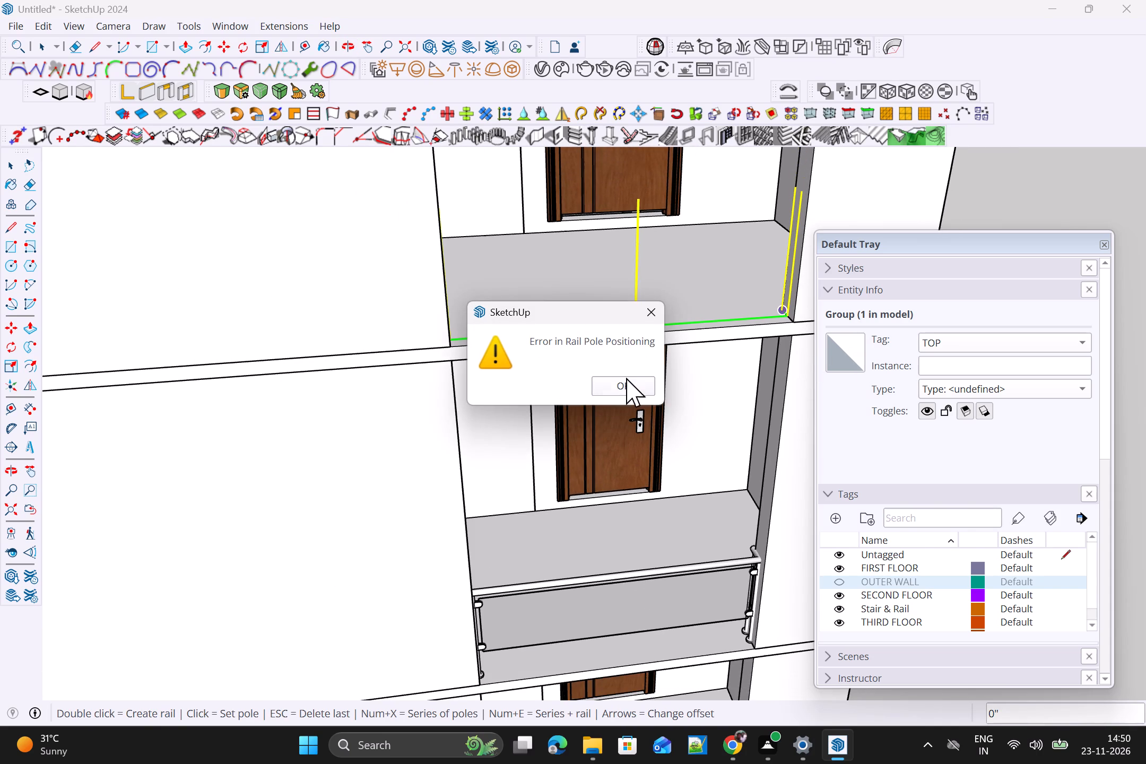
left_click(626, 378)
Draw the top storey recess's glass rail from the narrow-wall side to the opposite wall, with an intermediate pole about 3' 5" along.
scroll(780, 312, "up", 4)
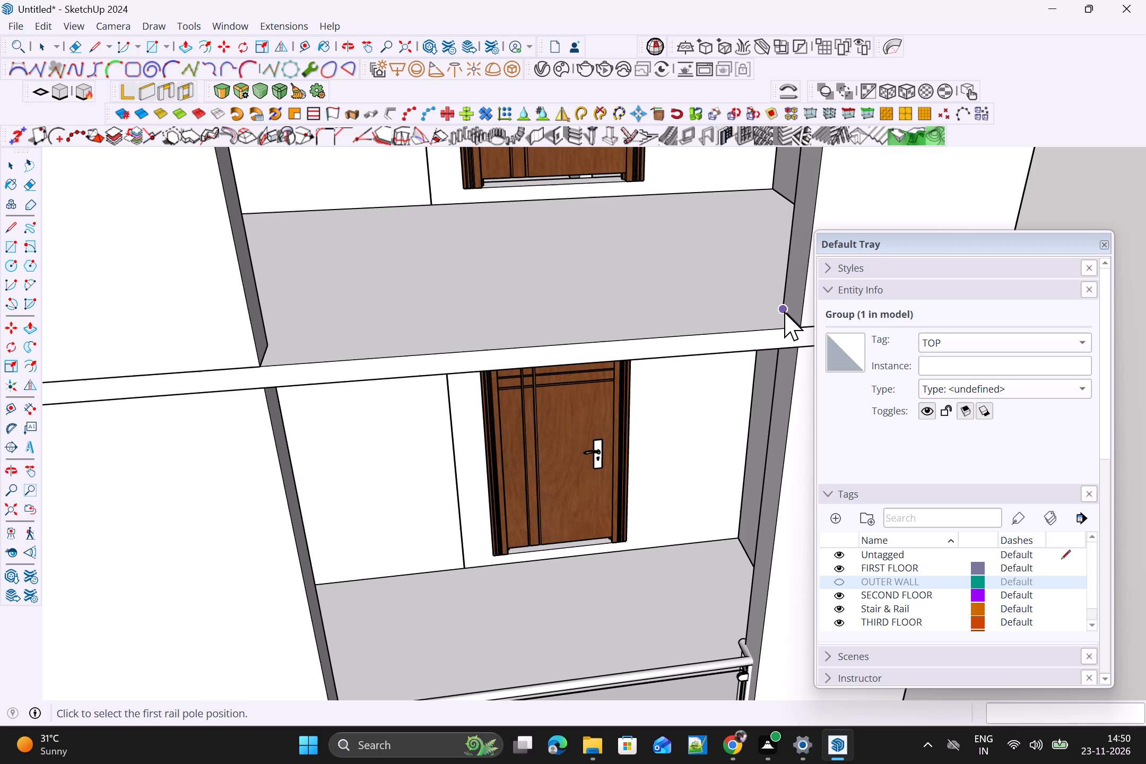
scroll(781, 317, "up", 9)
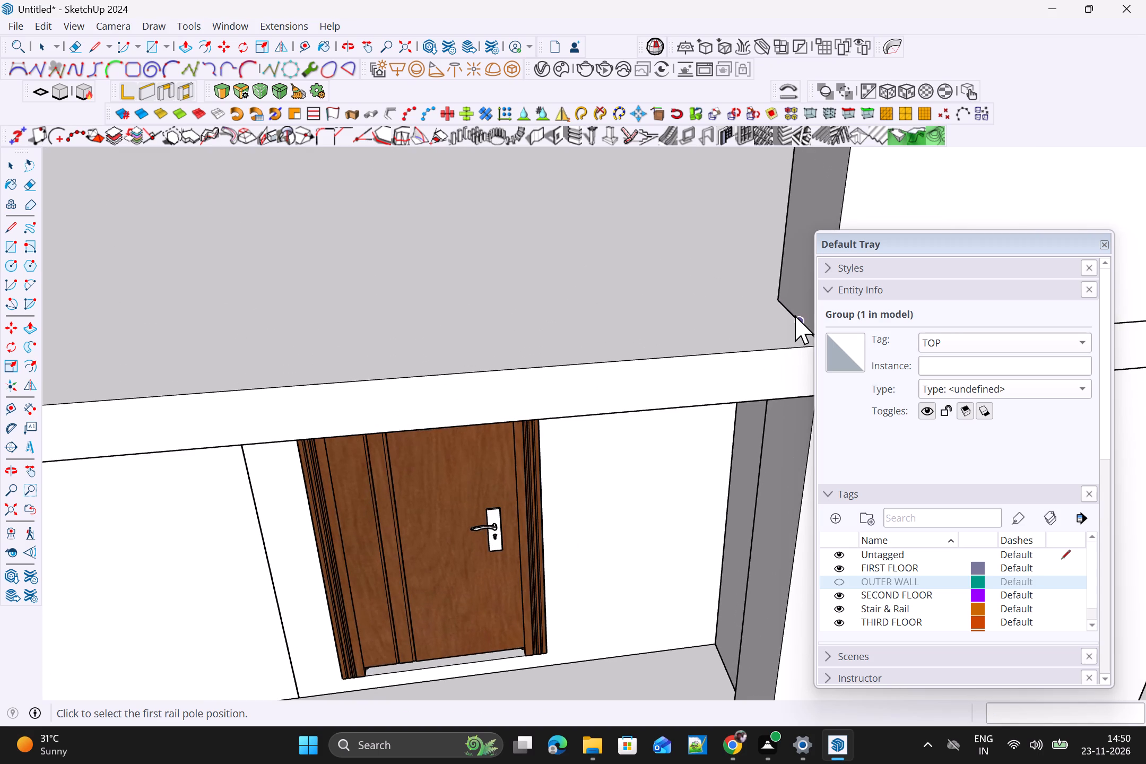
left_click(801, 322)
scroll(700, 329, "down", 5)
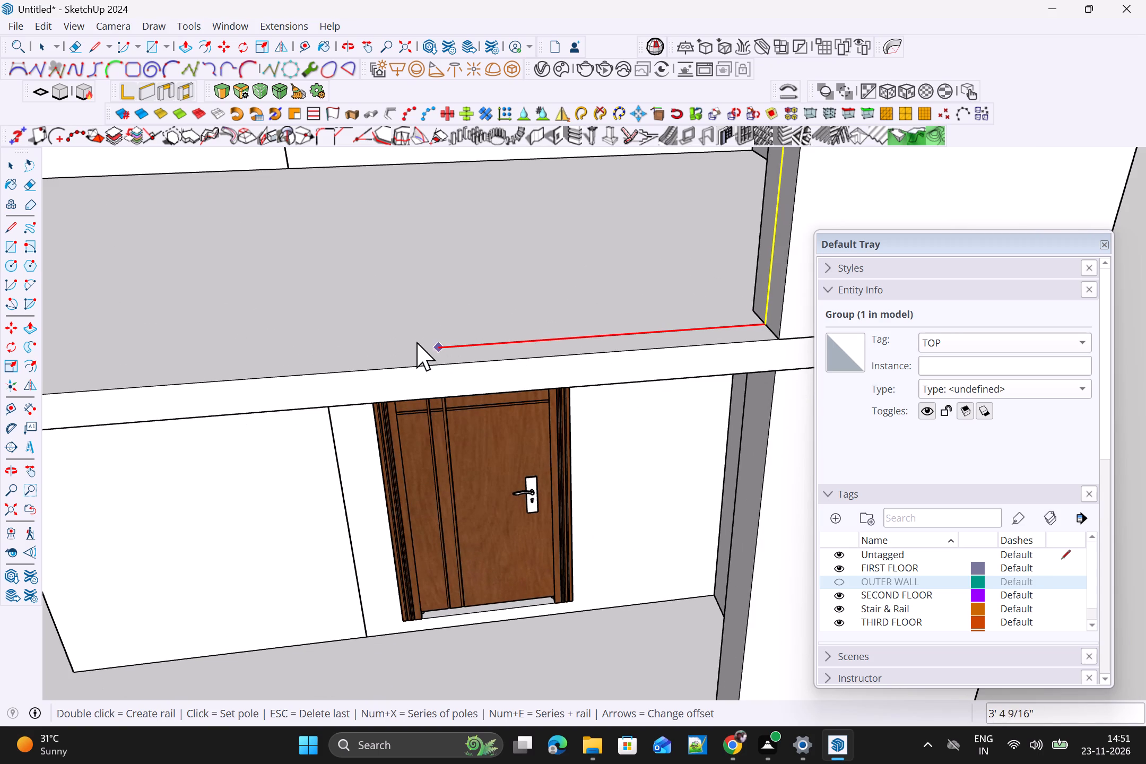
left_click(438, 343)
scroll(436, 350, "down", 6)
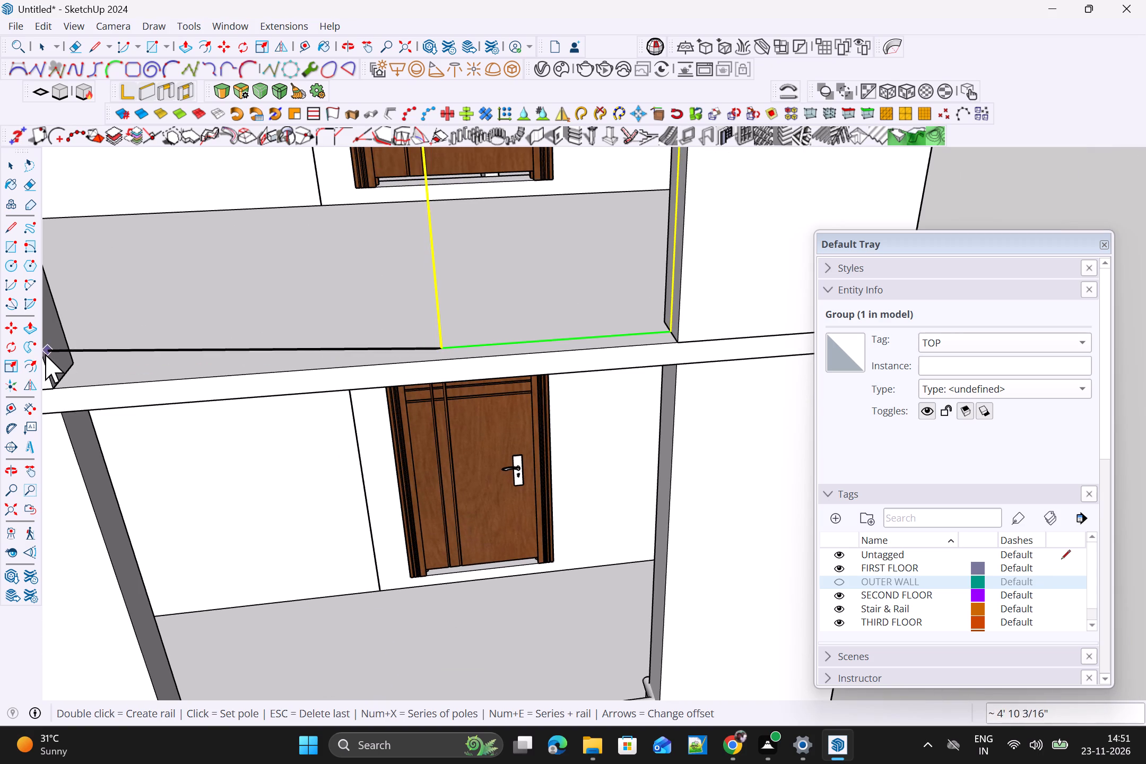
double_click(68, 375)
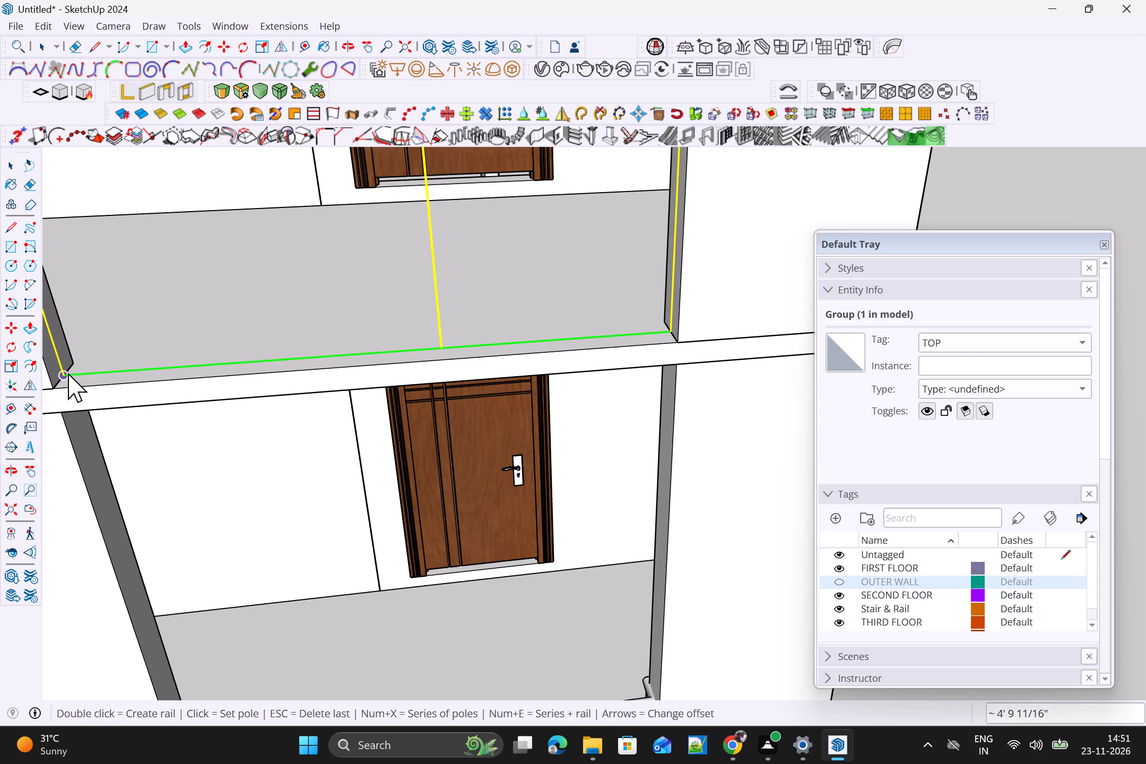
Examine and compare the railings in the top and middle storey recesses across the front facade.
scroll(112, 365, "down", 11)
scroll(267, 401, "down", 5)
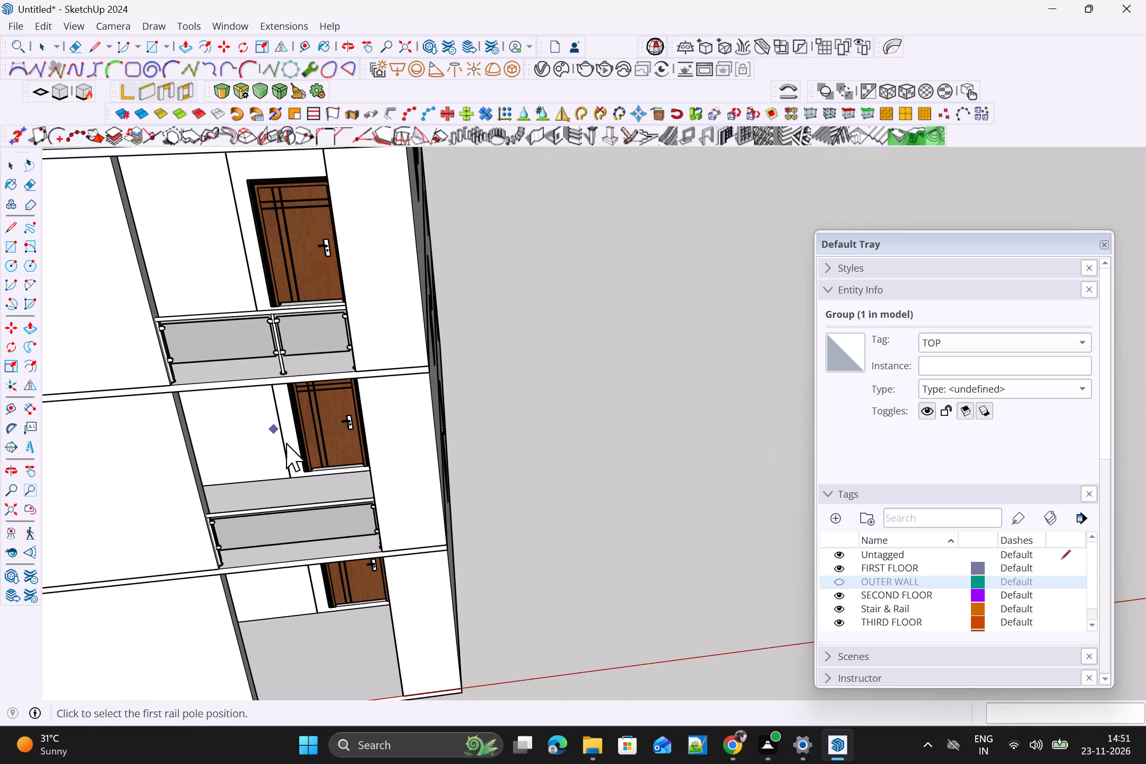
middle_click_drag(366, 419, 546, 331, "shift")
scroll(522, 401, "up", 1)
middle_click_drag(533, 376, 542, 331)
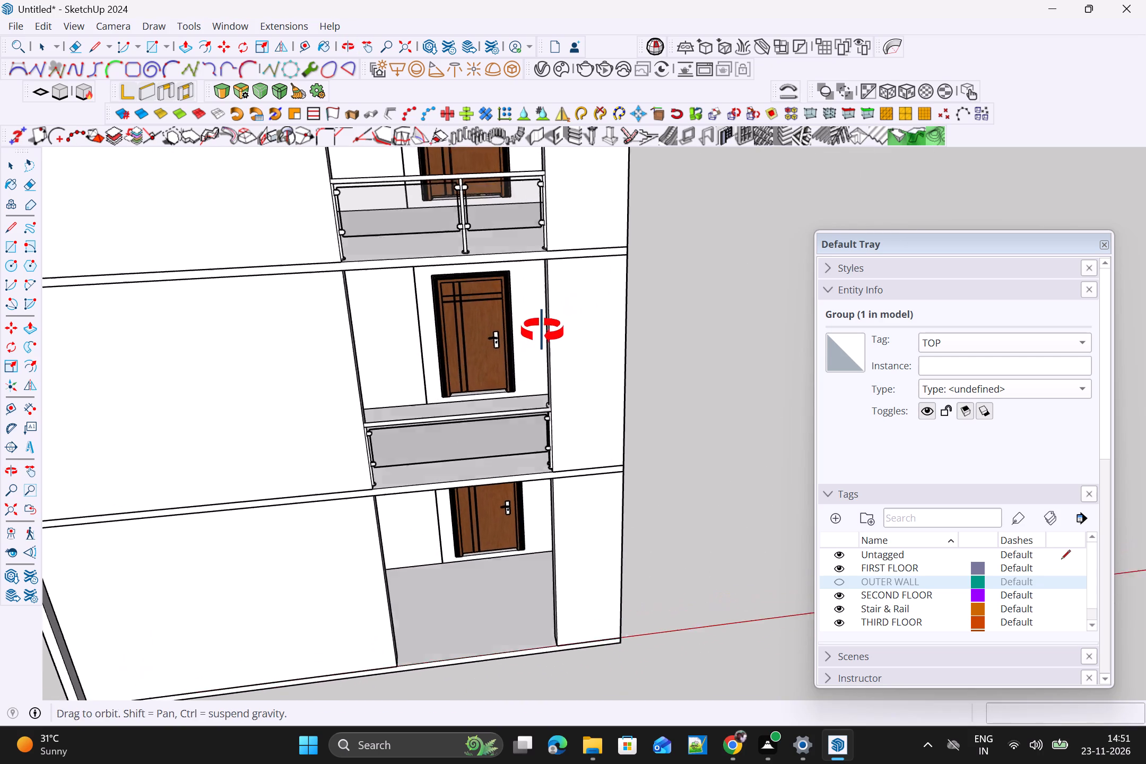
middle_click_drag(542, 331, 543, 326)
scroll(506, 407, "down", 5)
scroll(506, 414, "up", 3)
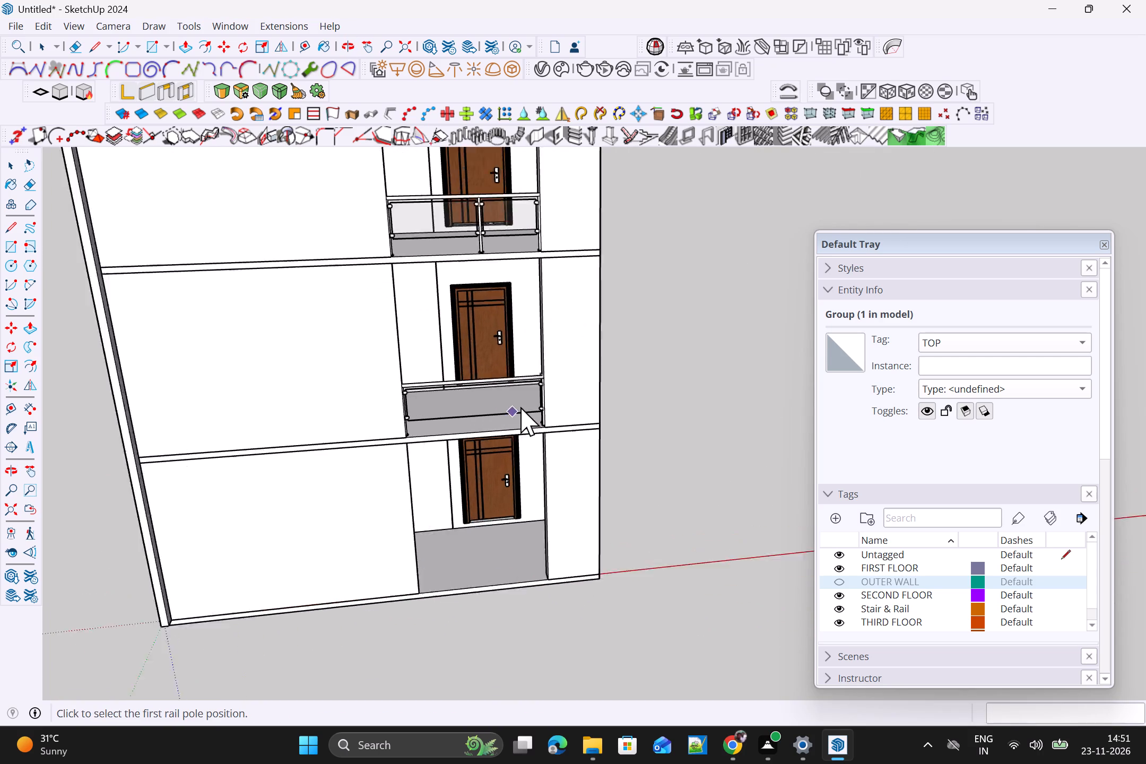
scroll(520, 407, "up", 5)
scroll(525, 413, "down", 12)
scroll(619, 550, "down", 4)
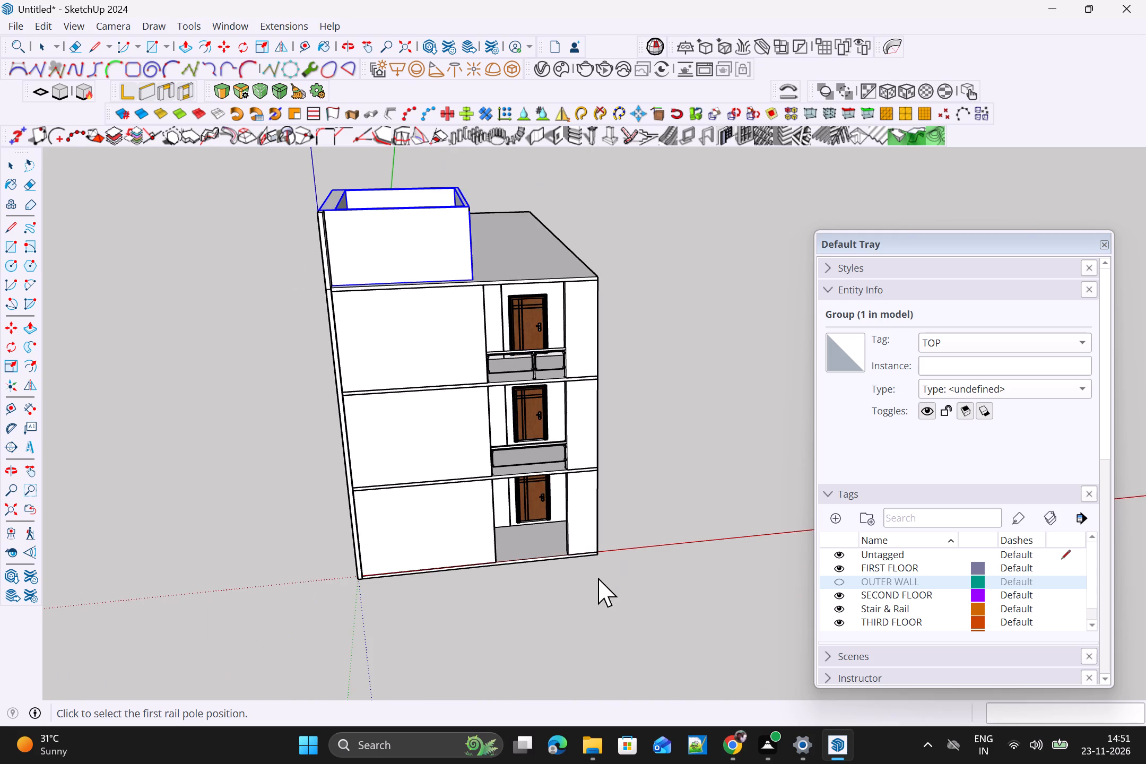
middle_click_drag(601, 586, 605, 570)
scroll(623, 466, "down", 4)
middle_click_drag(621, 551, 597, 424)
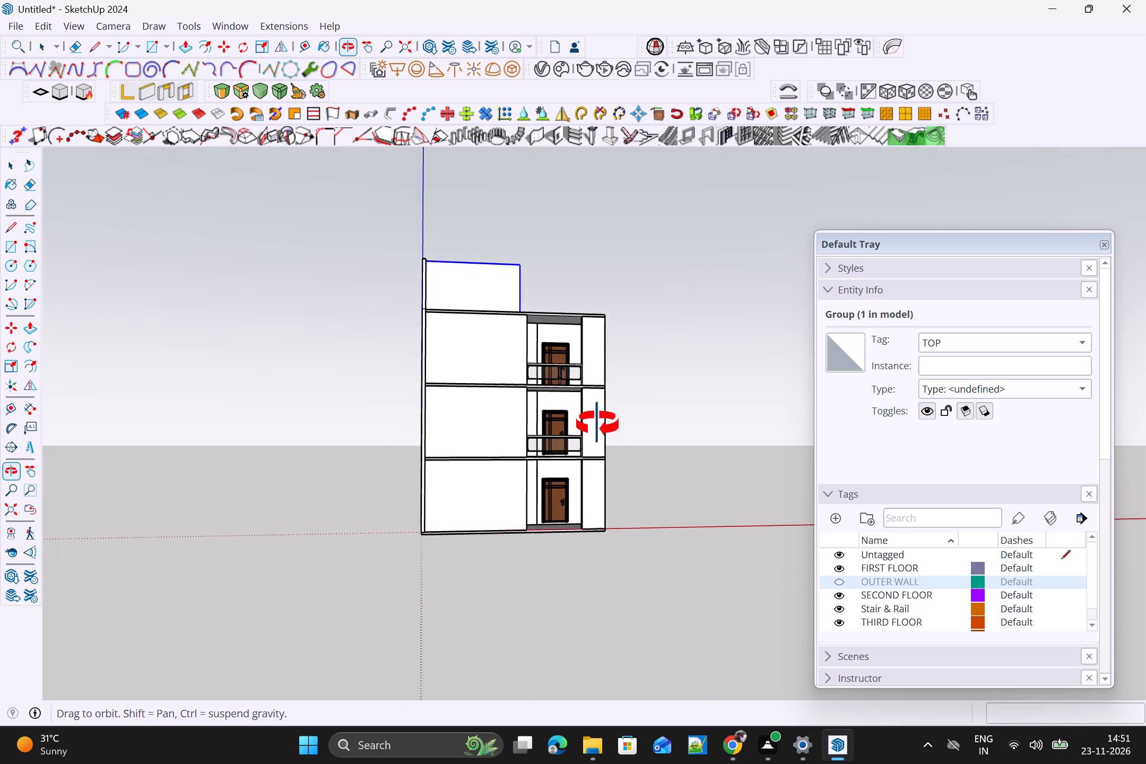
middle_click_drag(597, 424, 498, 426)
Delete the single-panel glass rail from the middle storey's recess.
scroll(580, 415, "up", 5)
key("space")
left_click(516, 469)
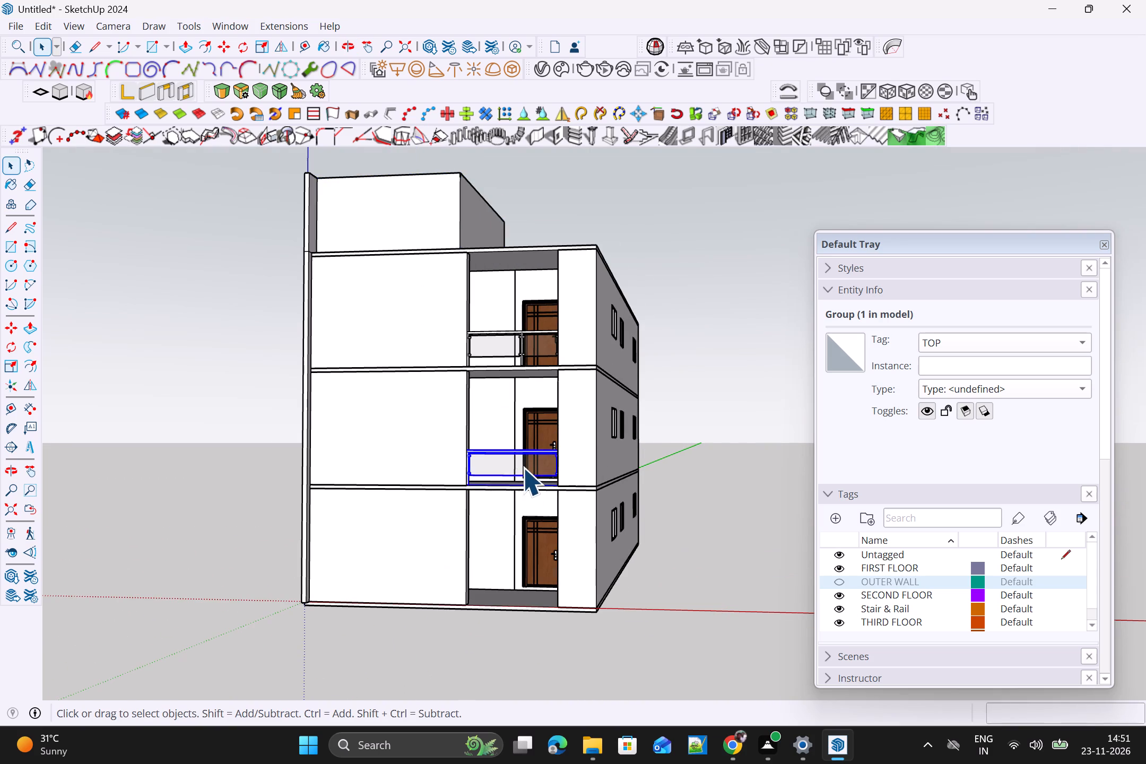
scroll(523, 467, "up", 4)
key("Delete")
scroll(494, 360, "down", 2)
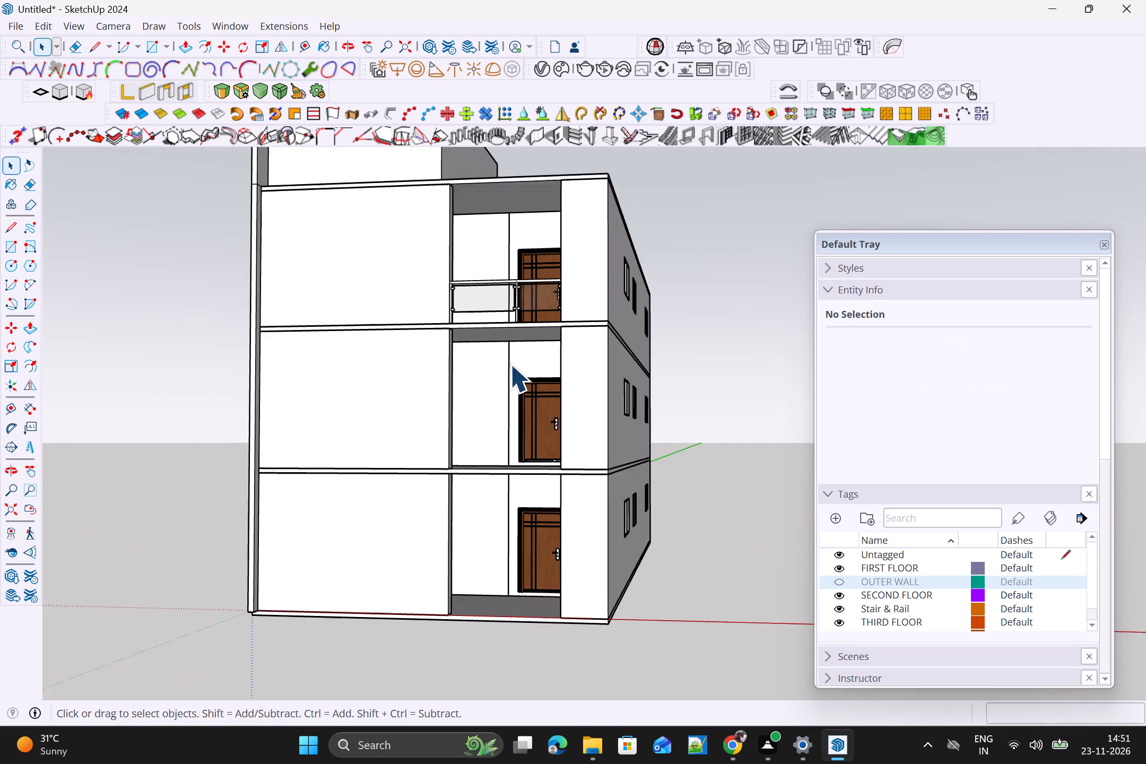
Draw the middle storey recess's glass rail from the wide-wall side to the narrow wall, with an intermediate pole about 4' 7" before the end.
scroll(510, 364, "down", 1)
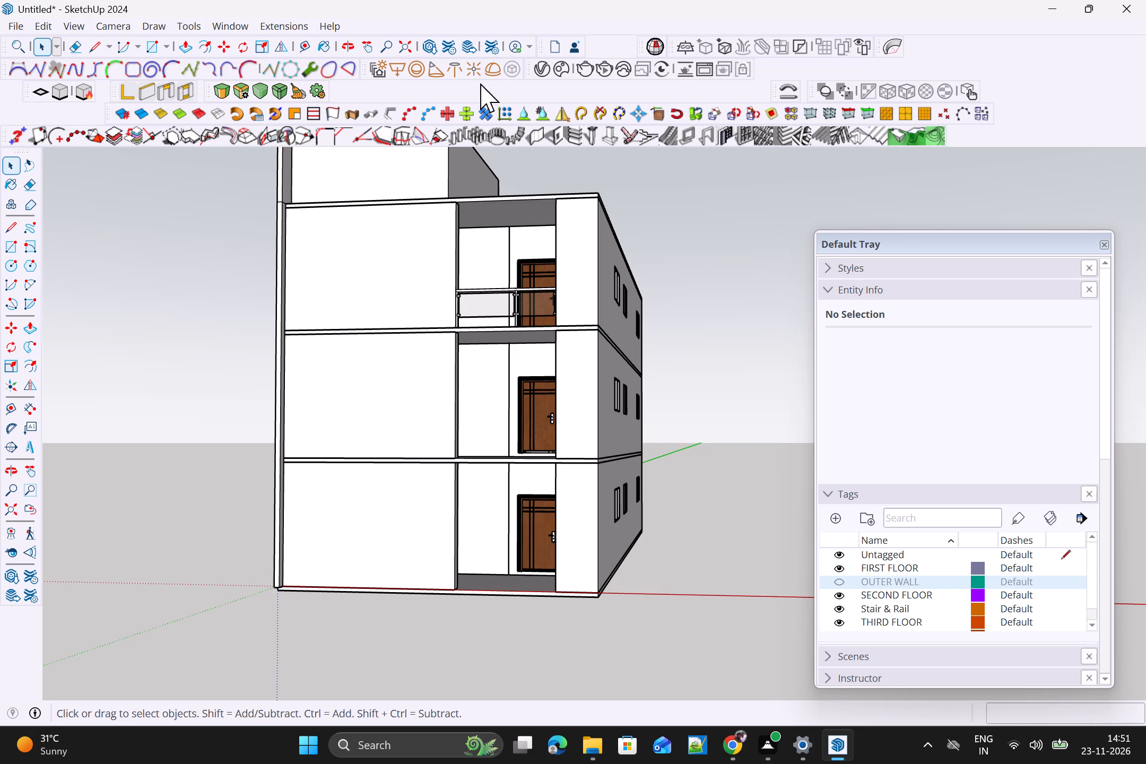
left_click(293, 25)
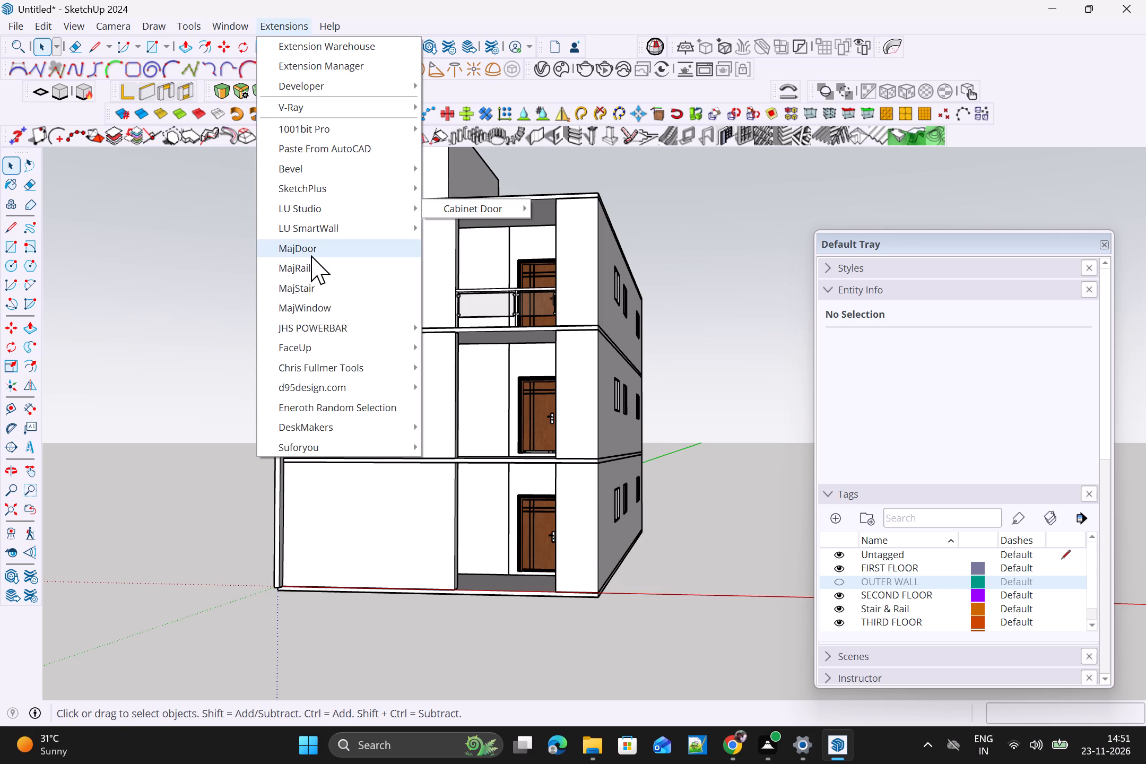
left_click(307, 266)
left_click(244, 454)
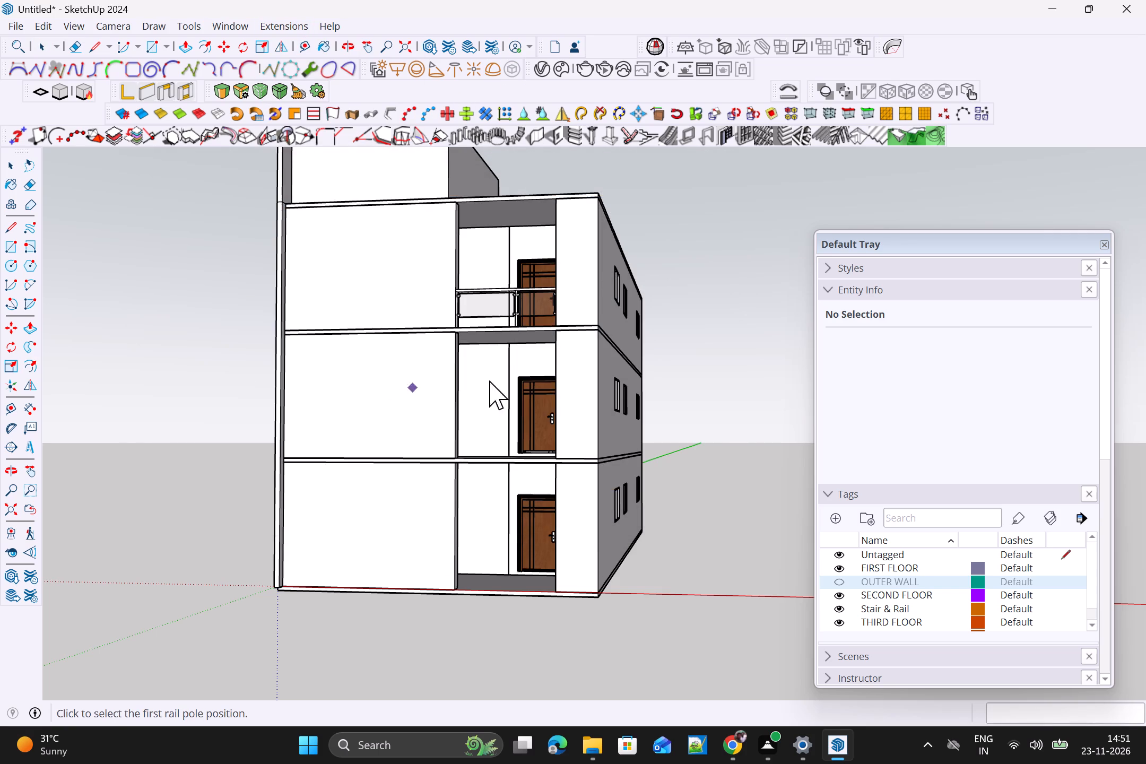
middle_click_drag(508, 436, 480, 524)
scroll(480, 524, "up", 9)
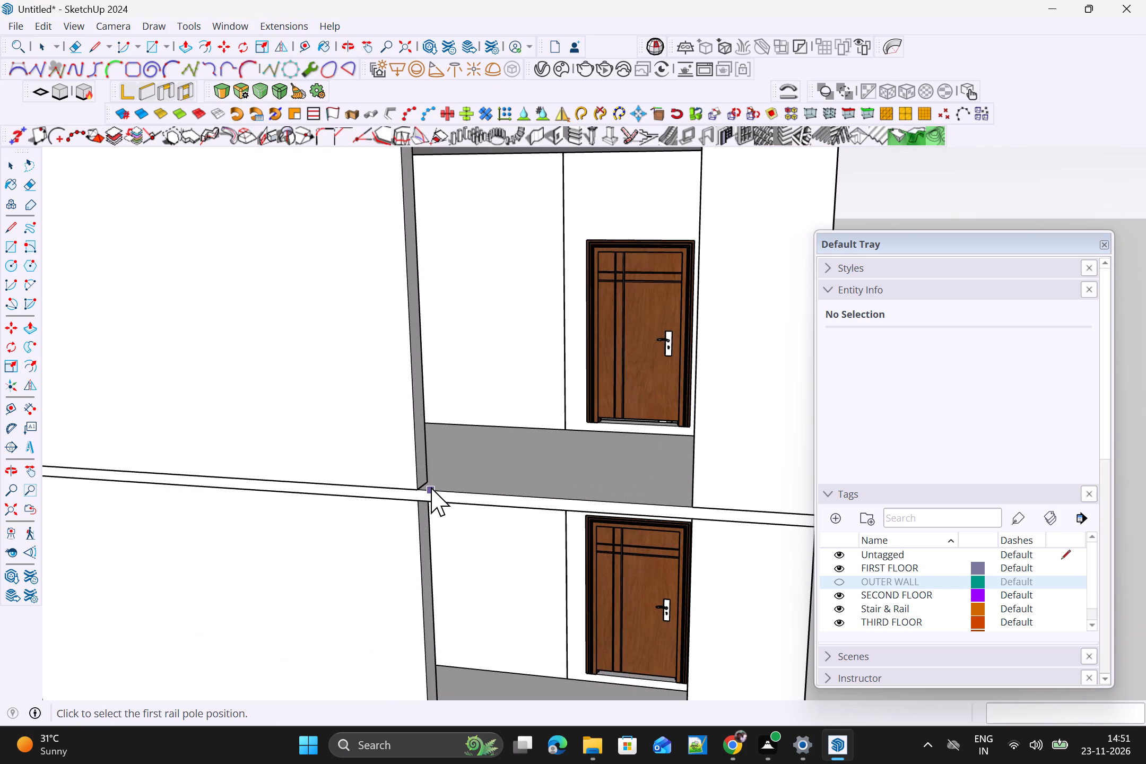
scroll(423, 481, "up", 8)
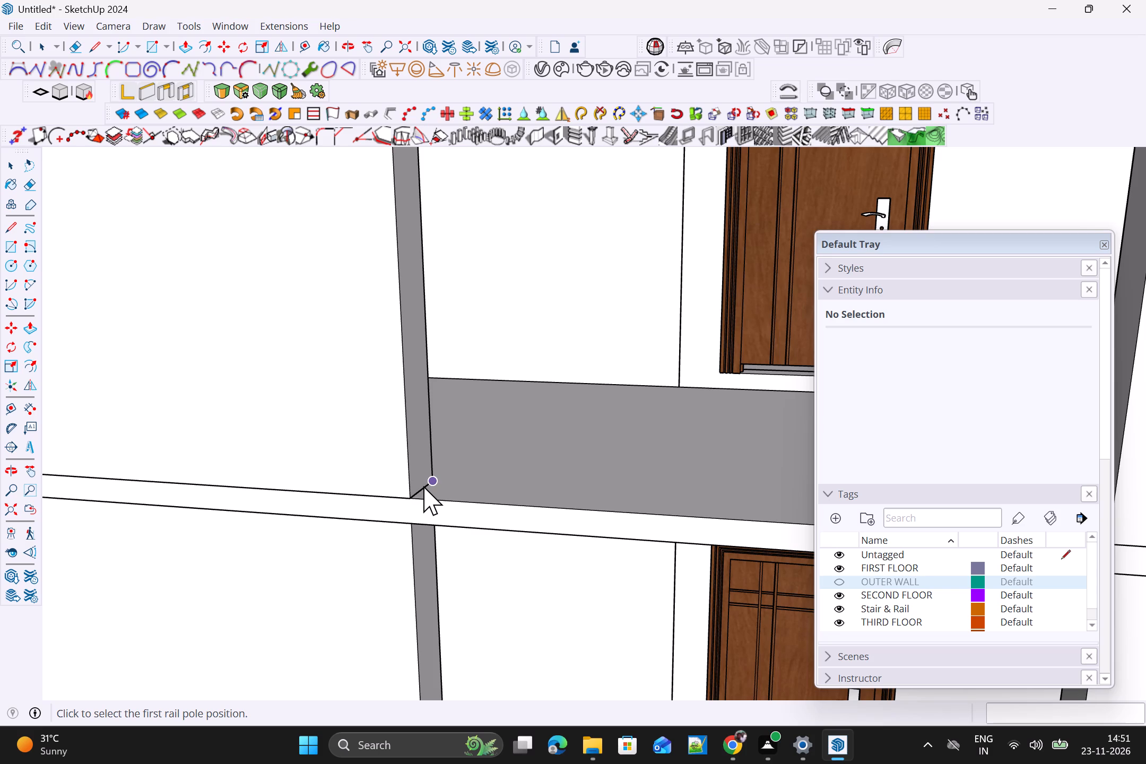
left_click(422, 487)
scroll(572, 495, "down", 8)
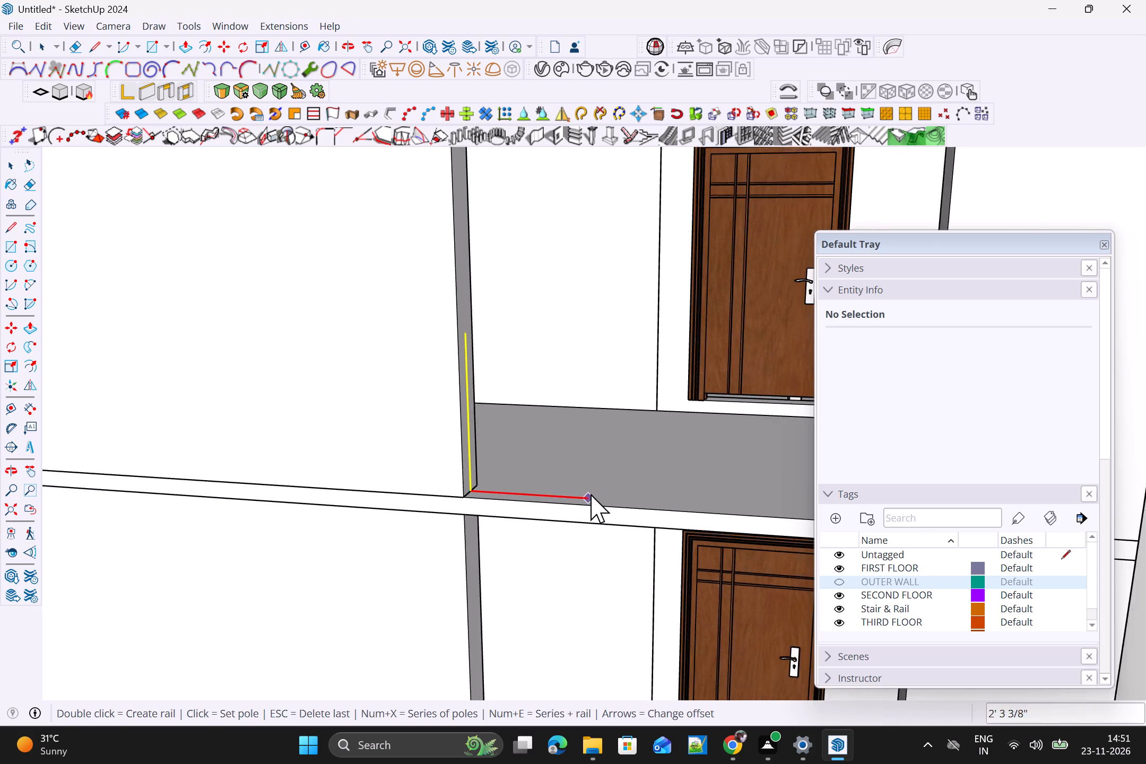
scroll(591, 494, "down", 3)
left_click(635, 499)
scroll(704, 500, "down", 5)
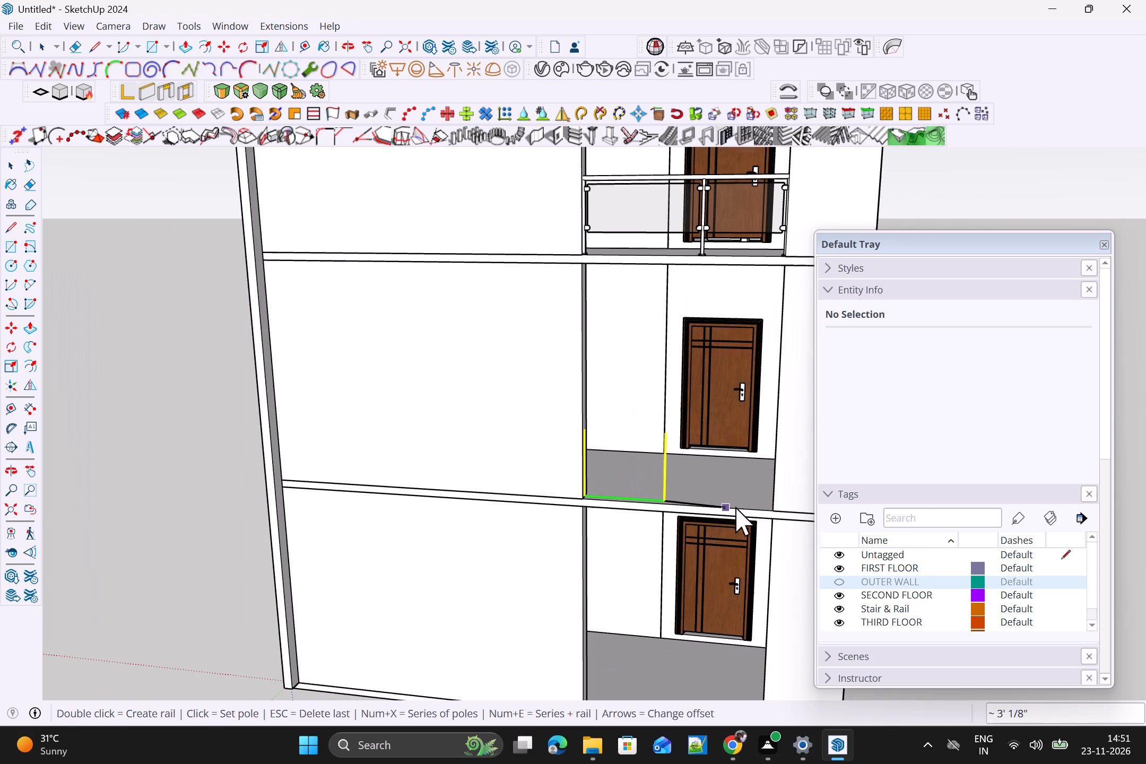
scroll(736, 501, "up", 4)
middle_click_drag(706, 526, 801, 578)
scroll(748, 497, "up", 4)
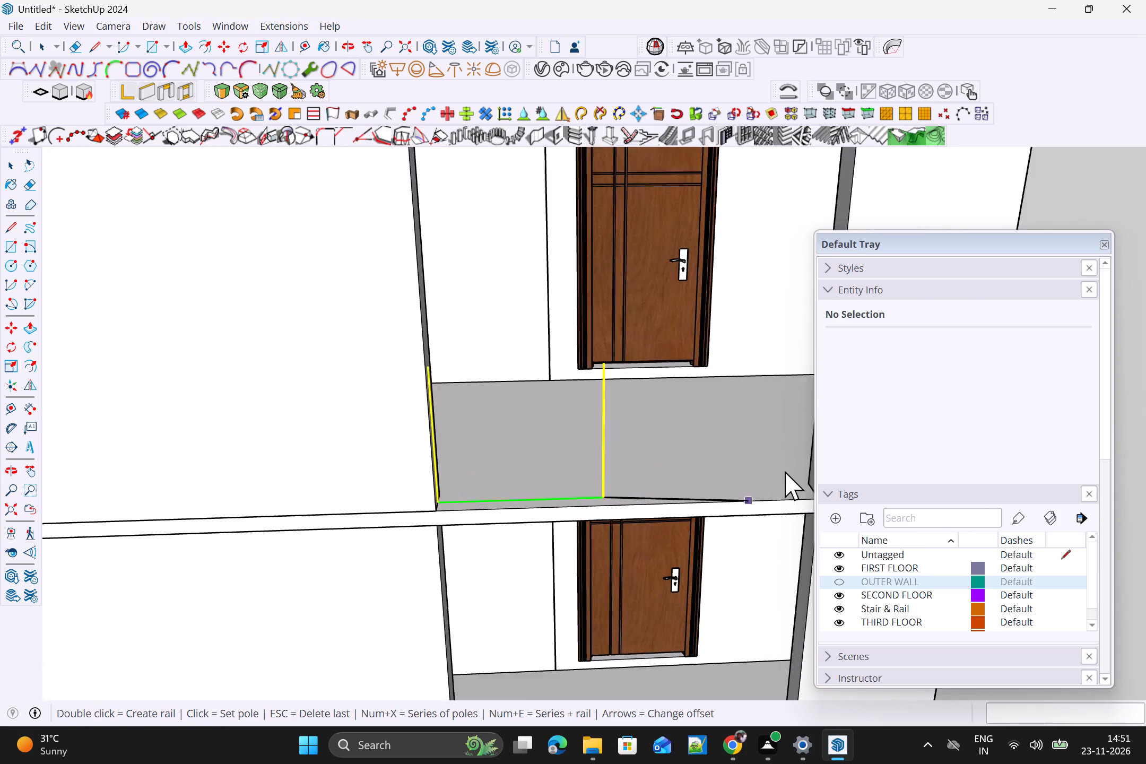
scroll(779, 487, "down", 3)
scroll(750, 487, "up", 1, "shift")
middle_click_drag(718, 492, 648, 499, "shift")
scroll(650, 495, "down", 1, "shift")
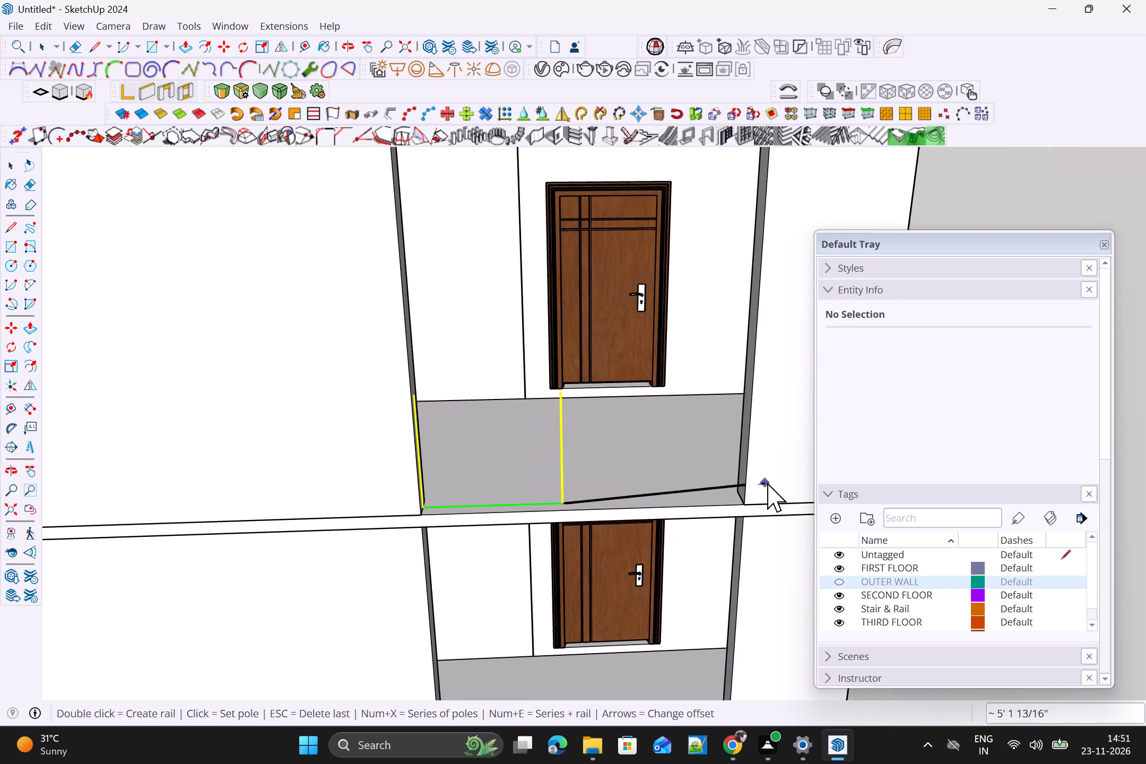
scroll(767, 483, "up", 3)
double_click(730, 498)
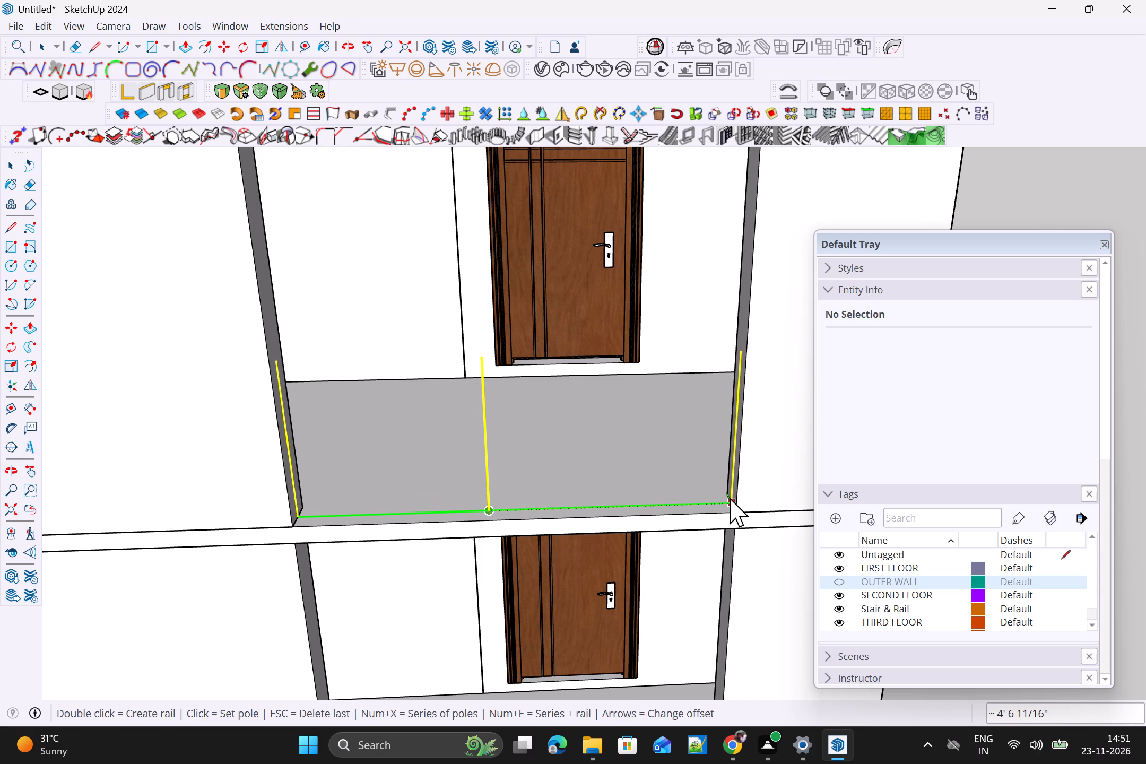
scroll(730, 498, "down", 5)
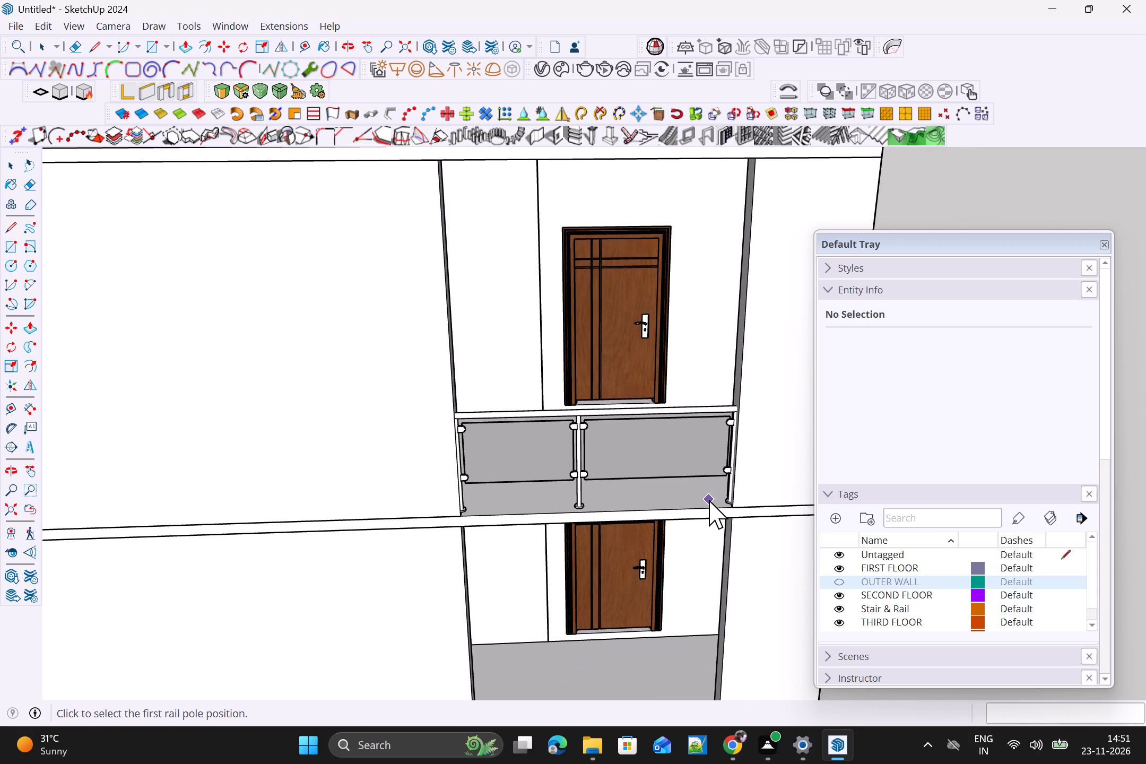
scroll(718, 500, "down", 7)
key("space")
Examine and compare the two-panel railings in the top and middle storey recesses across the front facade.
scroll(740, 592, "down", 5)
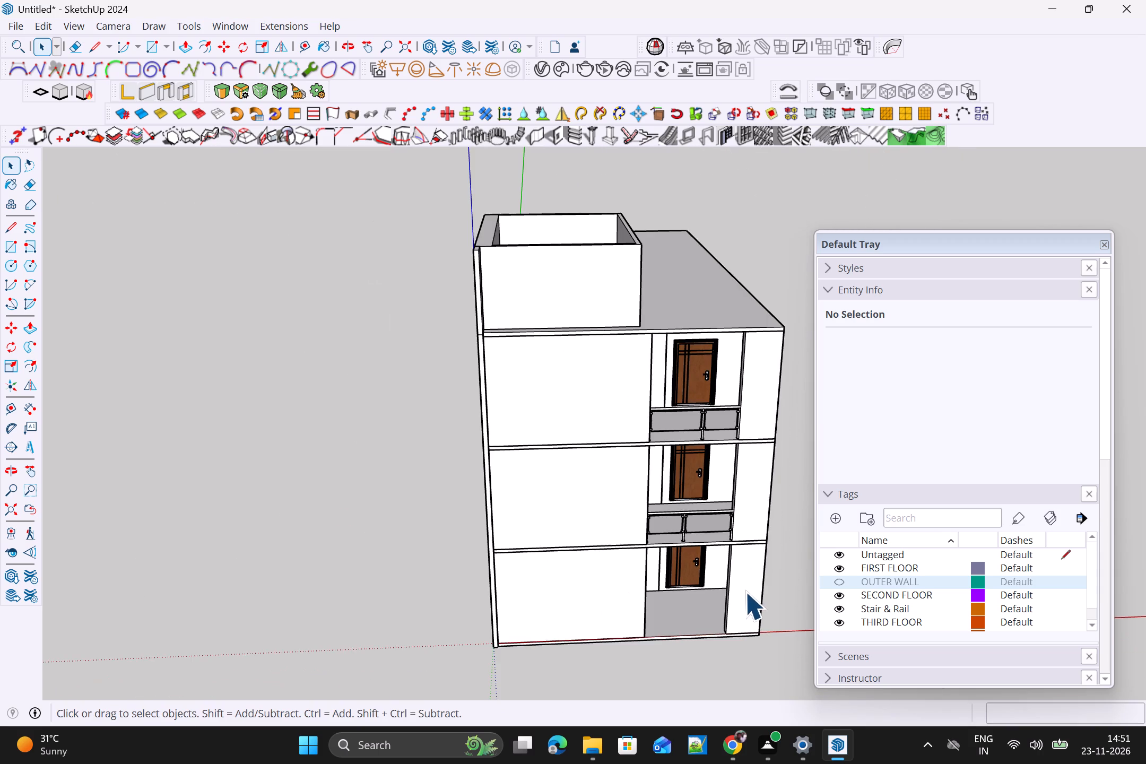
middle_click_drag(776, 525, 782, 462)
scroll(761, 457, "up", 3)
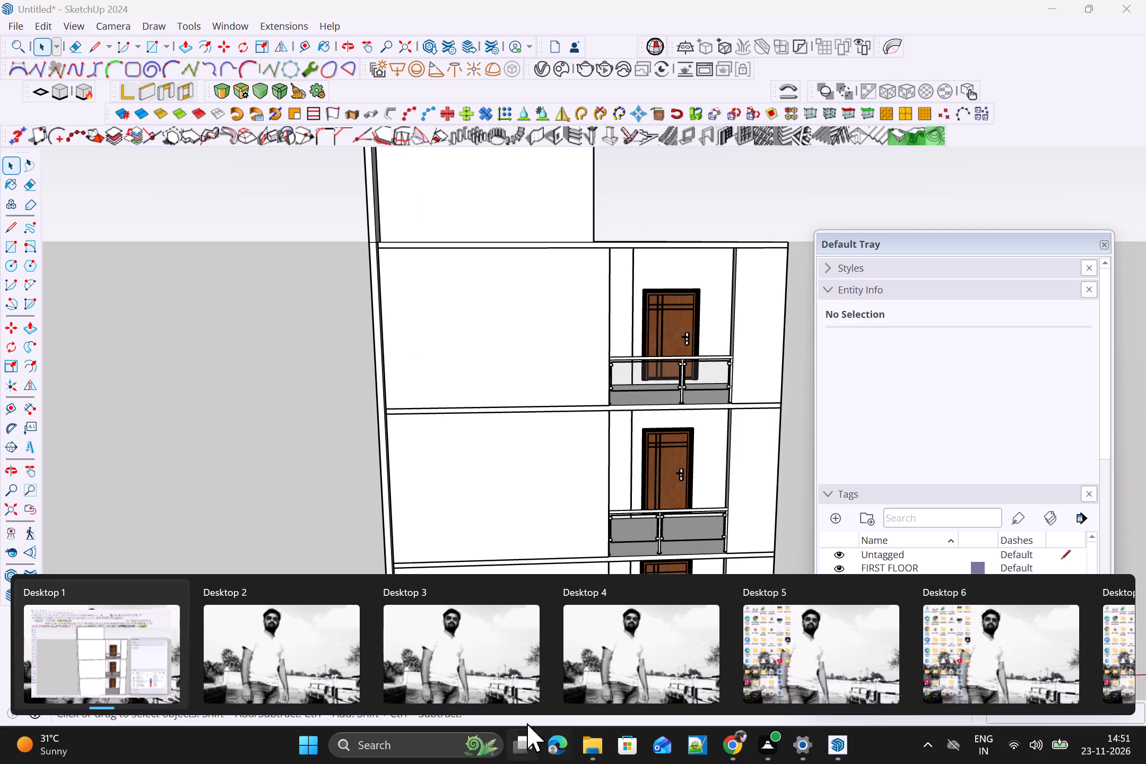
scroll(214, 373, "up", 2)
scroll(267, 405, "down", 4)
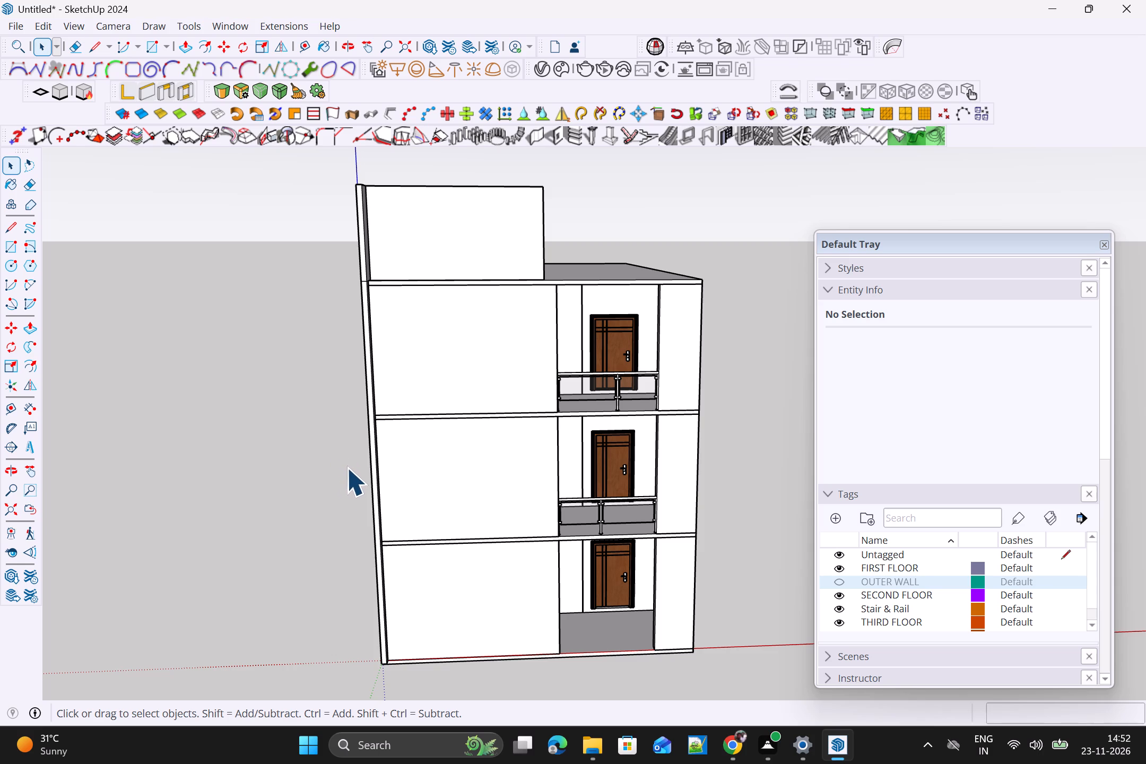
scroll(374, 480, "down", 1)
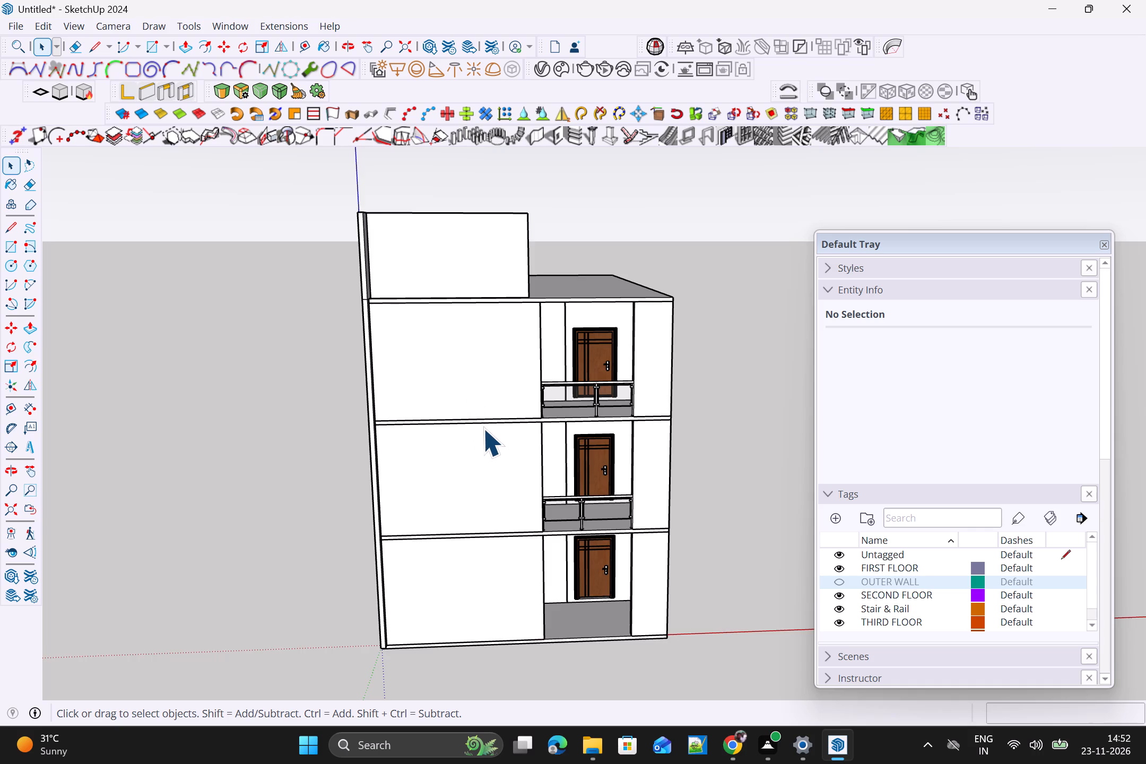
scroll(486, 431, "up", 2)
scroll(507, 441, "down", 3)
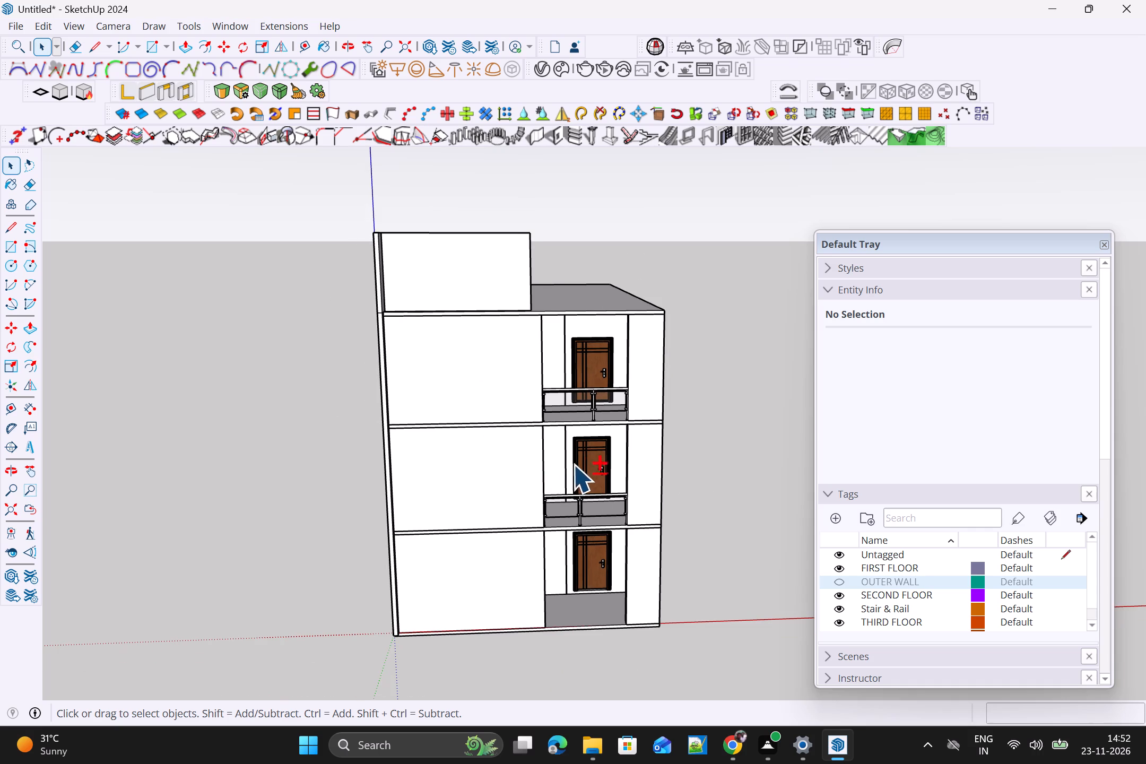
middle_click_drag(506, 478, 405, 491, "shift")
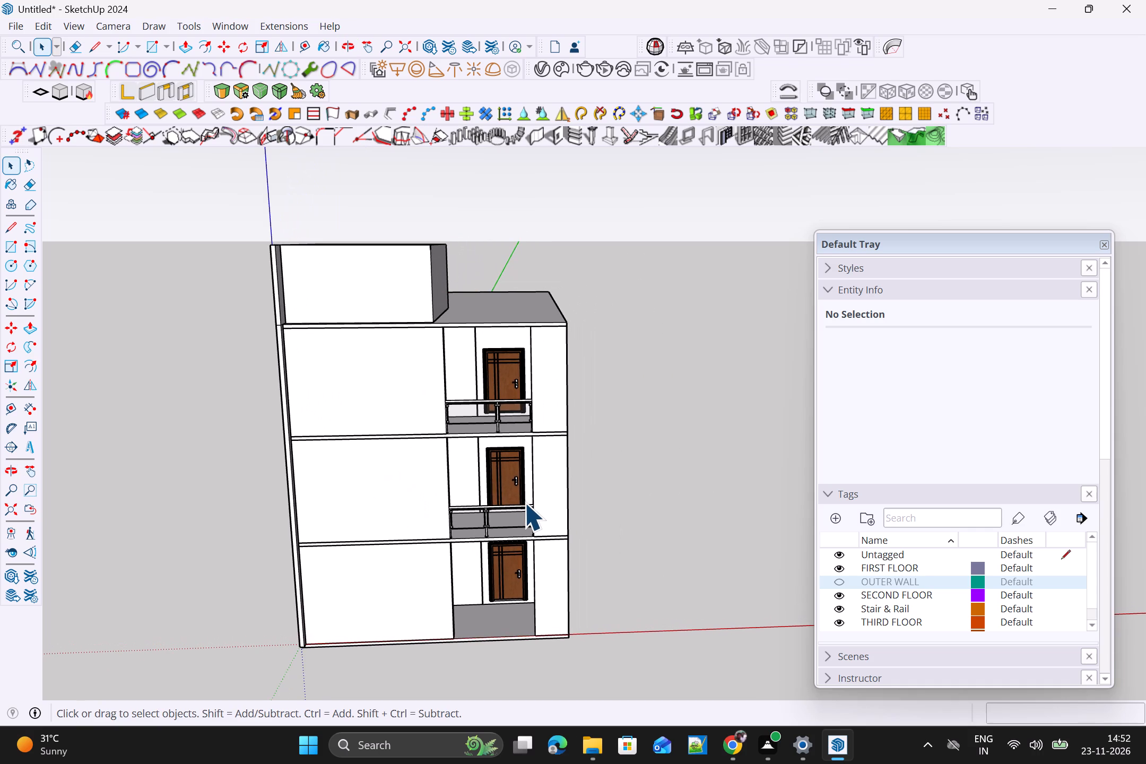
scroll(676, 481, "up", 3)
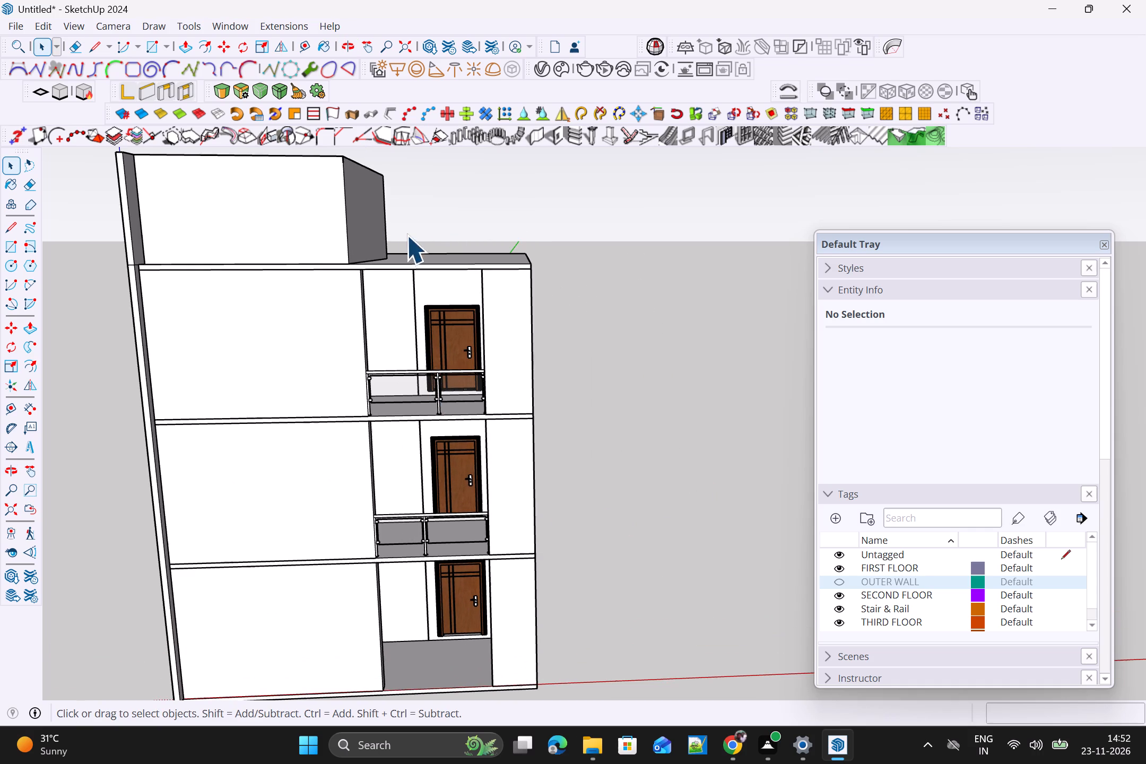
scroll(406, 239, "down", 2)
scroll(464, 275, "down", 2)
Start a 36" high Type C roof rail from the rooftop room's front corner to the roof's front corner, with an intermediate pole about 6' 3" before the end.
middle_click_drag(453, 348, 308, 460)
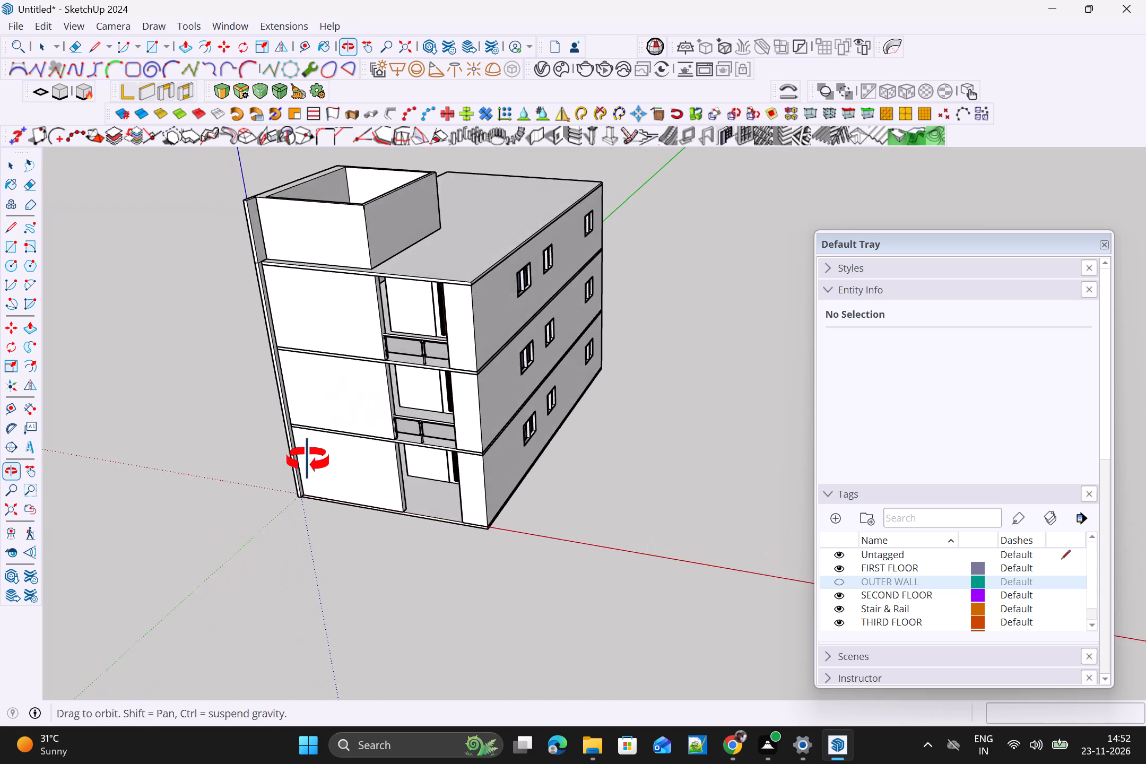
middle_click_drag(308, 460, 299, 467)
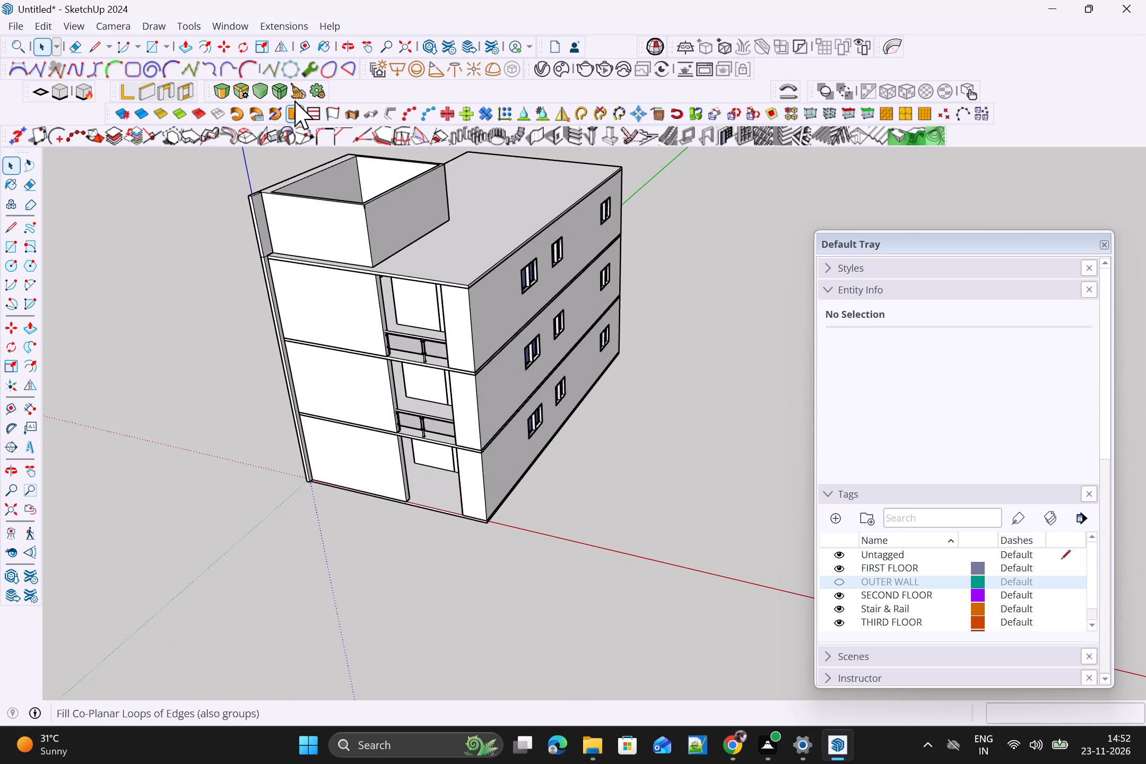
left_click(236, 24)
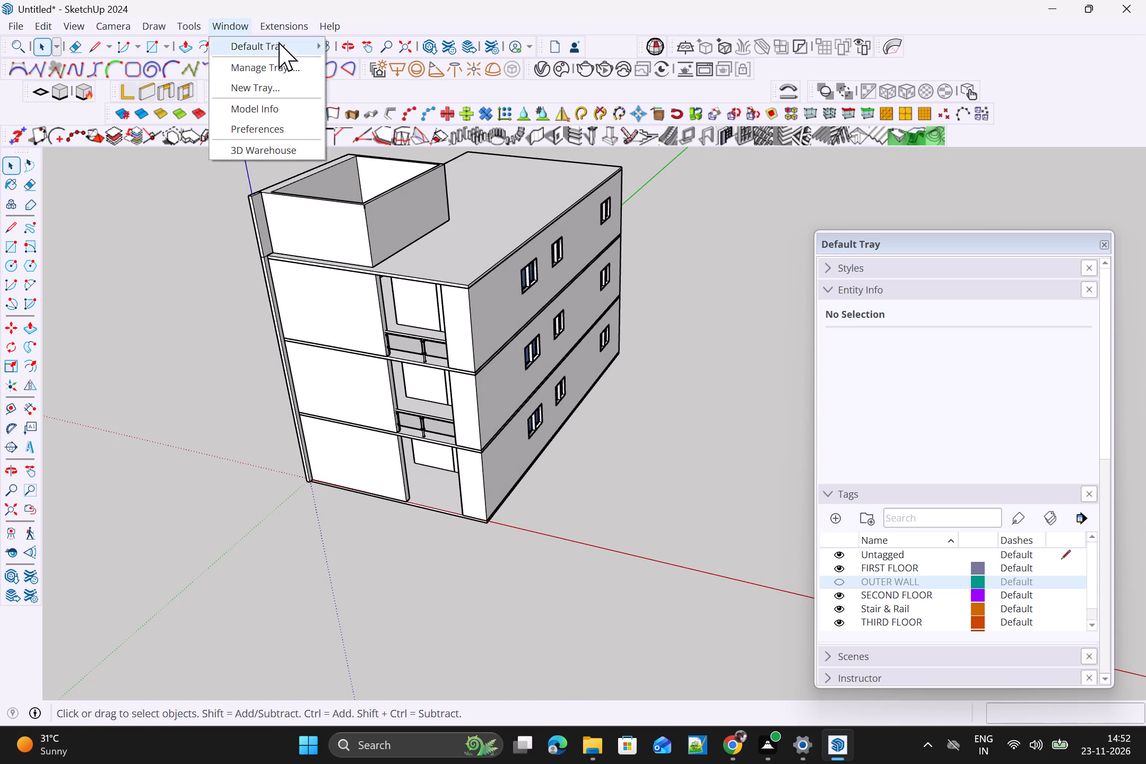
left_click(289, 25)
left_click(290, 22)
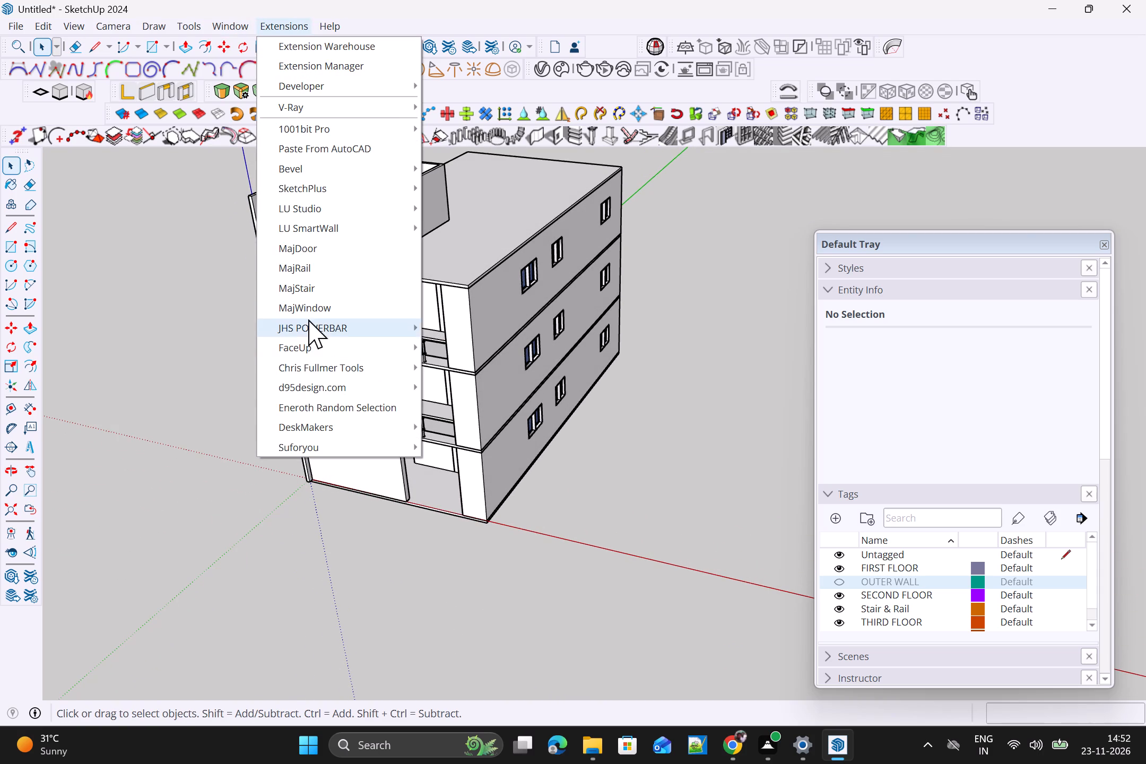
left_click(314, 271)
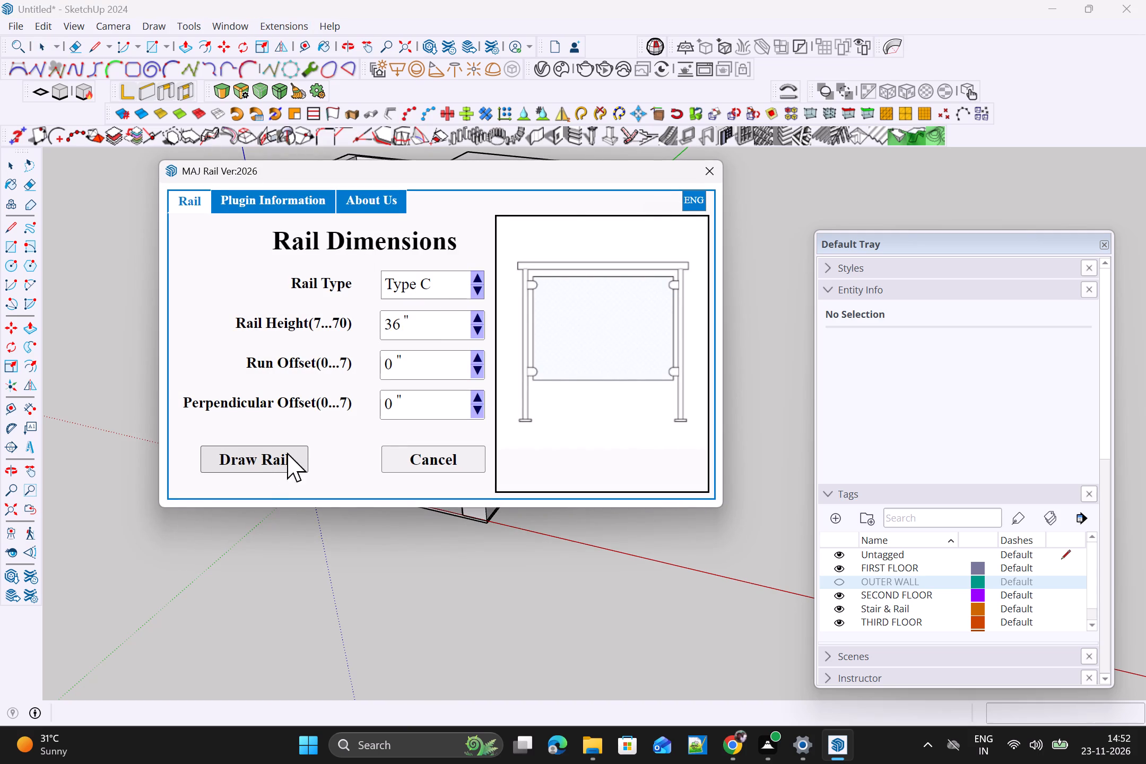
left_click(282, 450)
scroll(405, 231, "up", 8)
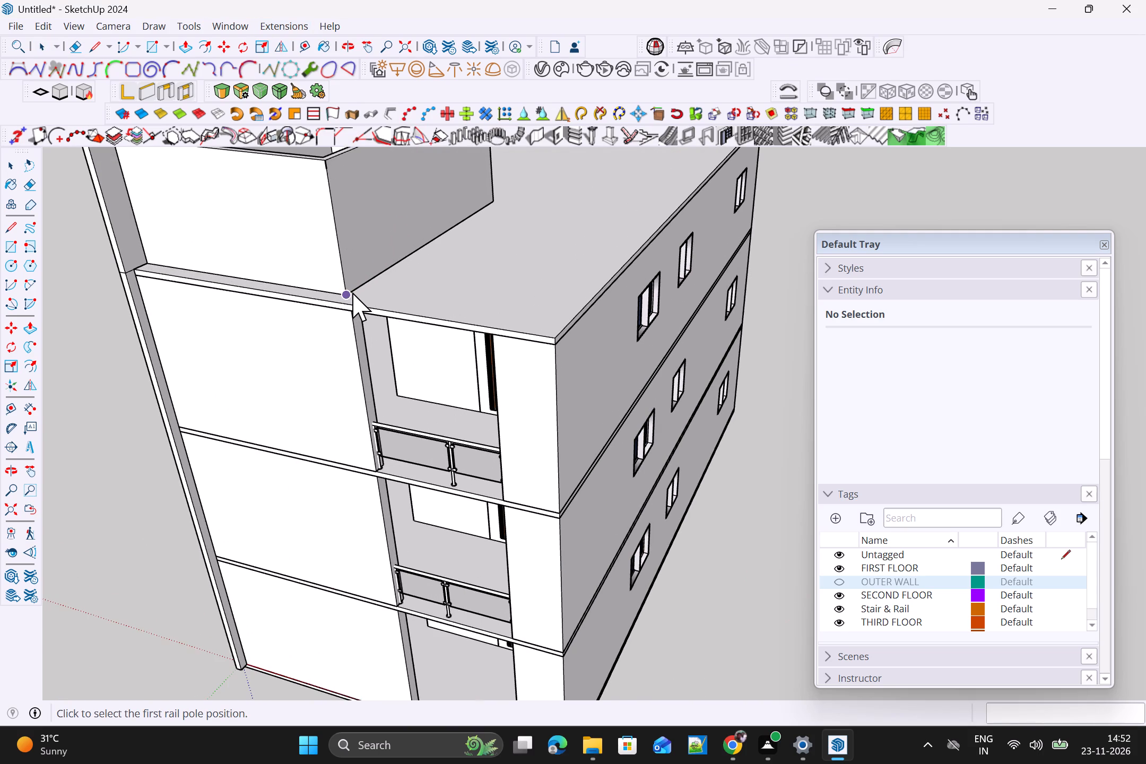
left_click(350, 291)
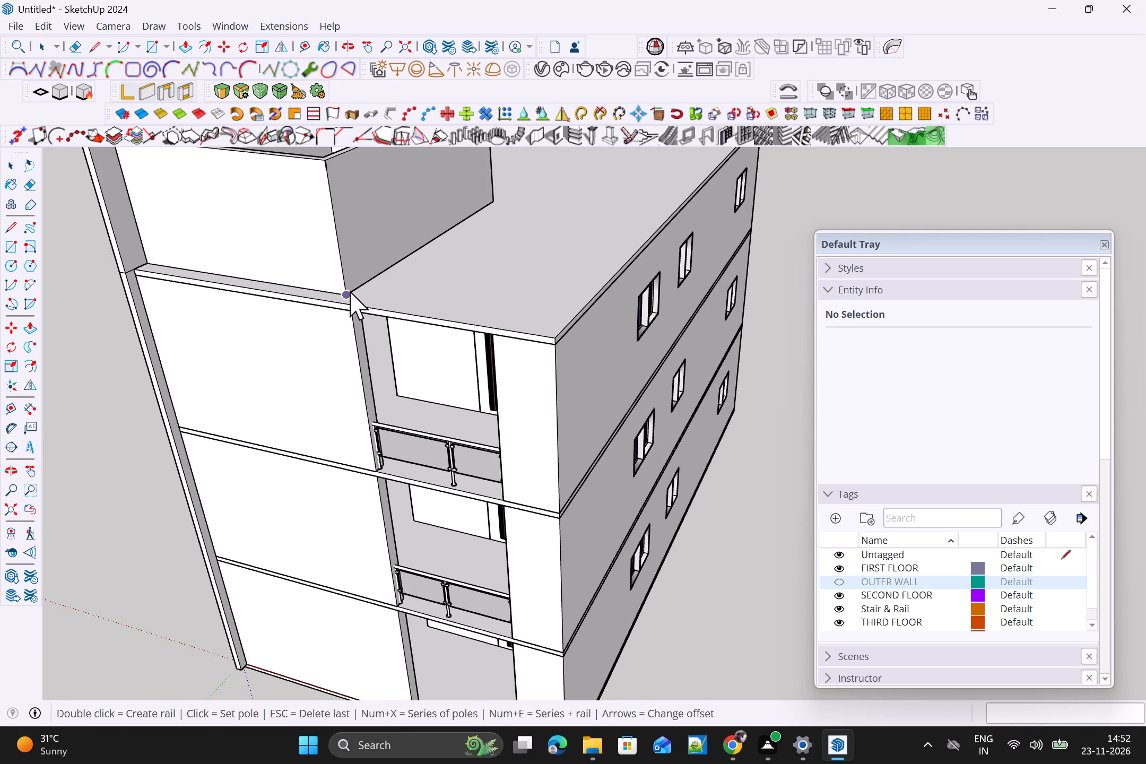
left_click(442, 311)
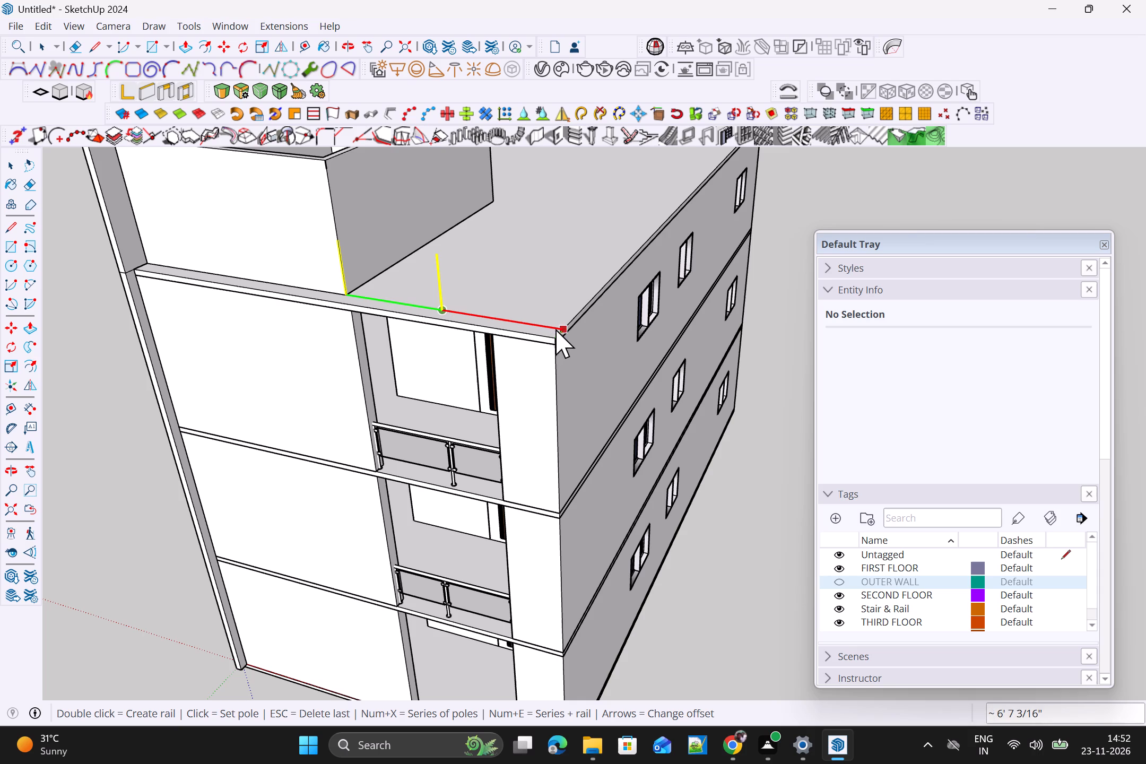
scroll(529, 323, "up", 7)
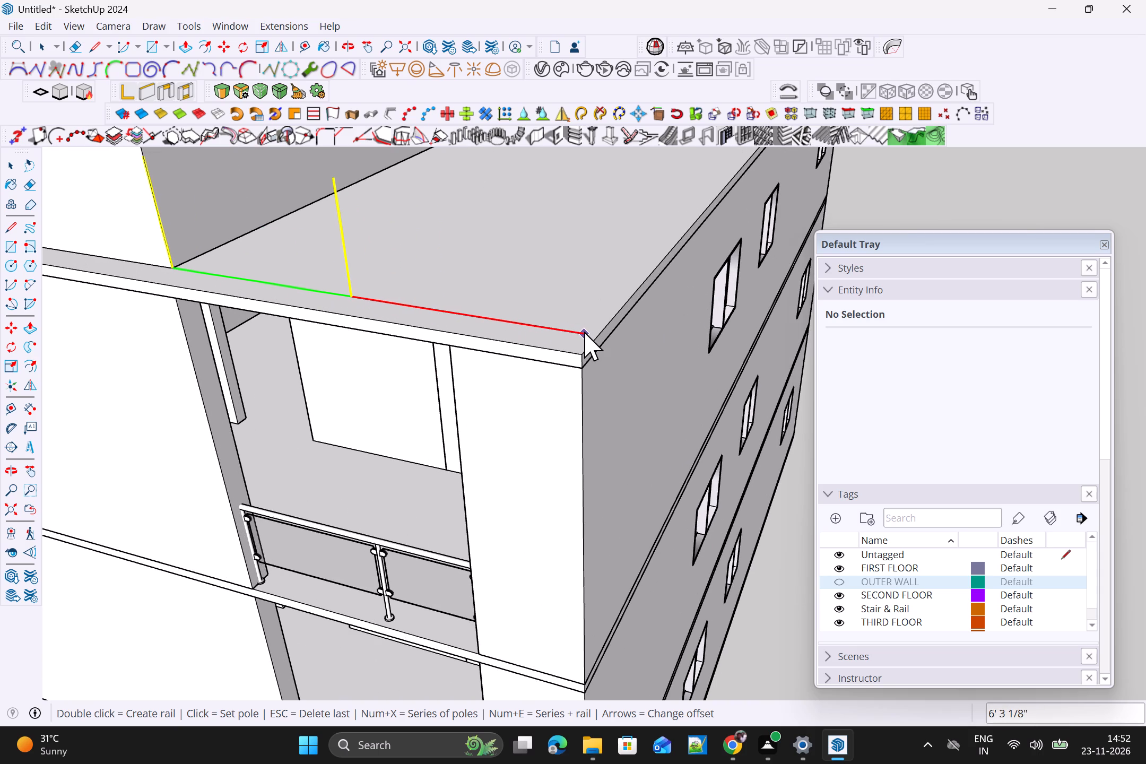
left_click(579, 332)
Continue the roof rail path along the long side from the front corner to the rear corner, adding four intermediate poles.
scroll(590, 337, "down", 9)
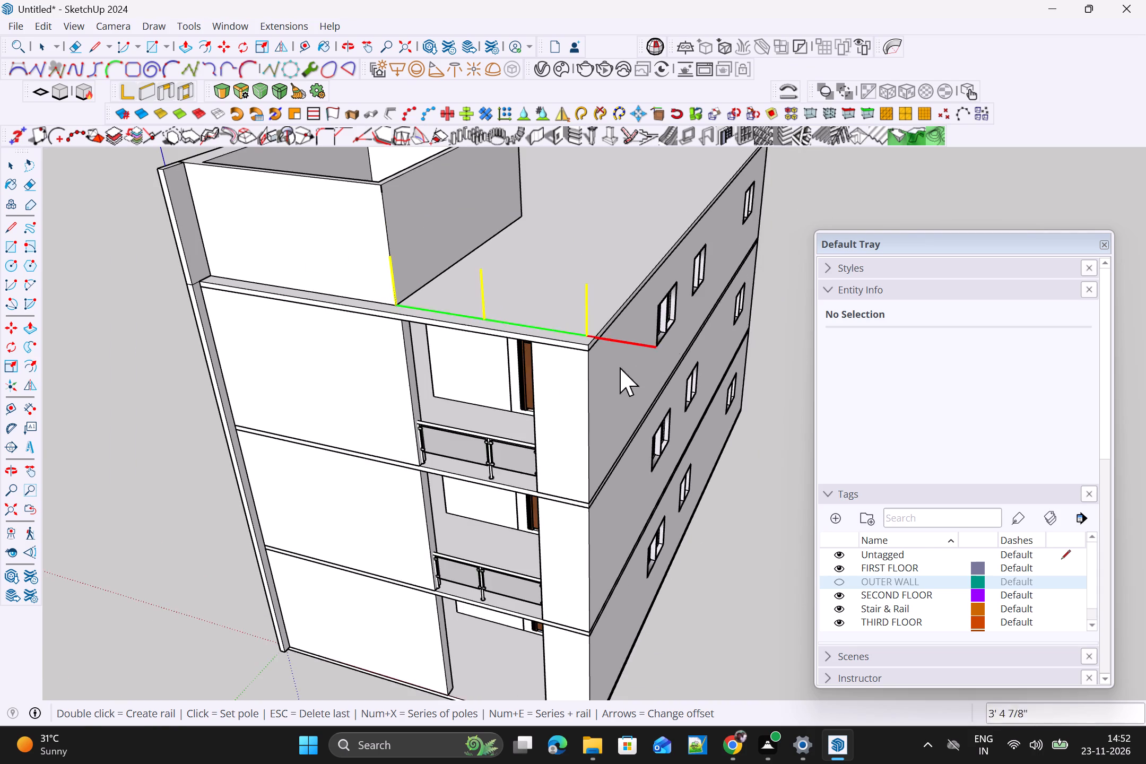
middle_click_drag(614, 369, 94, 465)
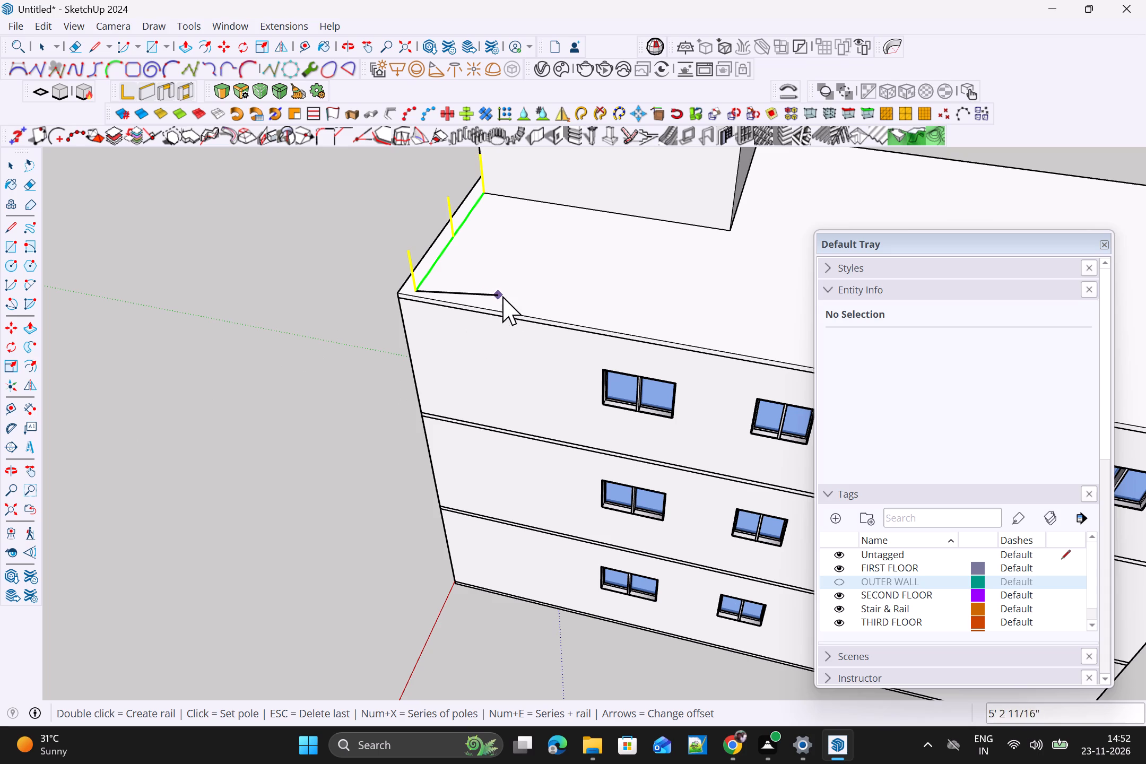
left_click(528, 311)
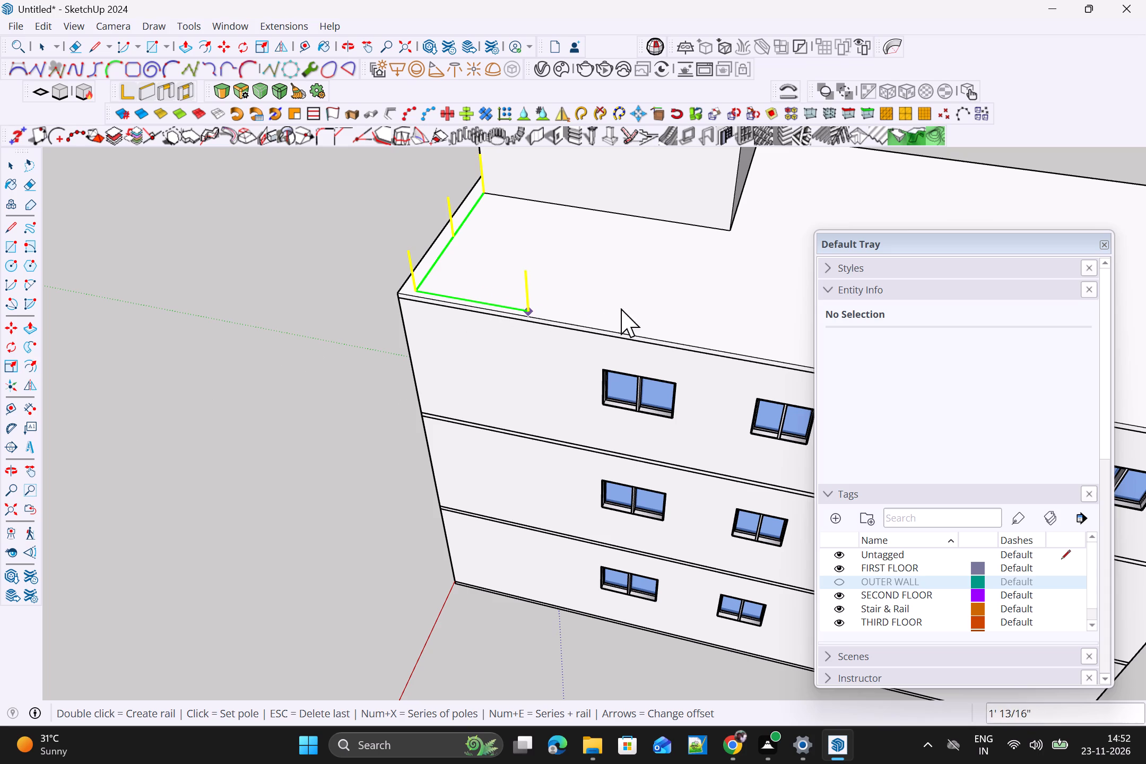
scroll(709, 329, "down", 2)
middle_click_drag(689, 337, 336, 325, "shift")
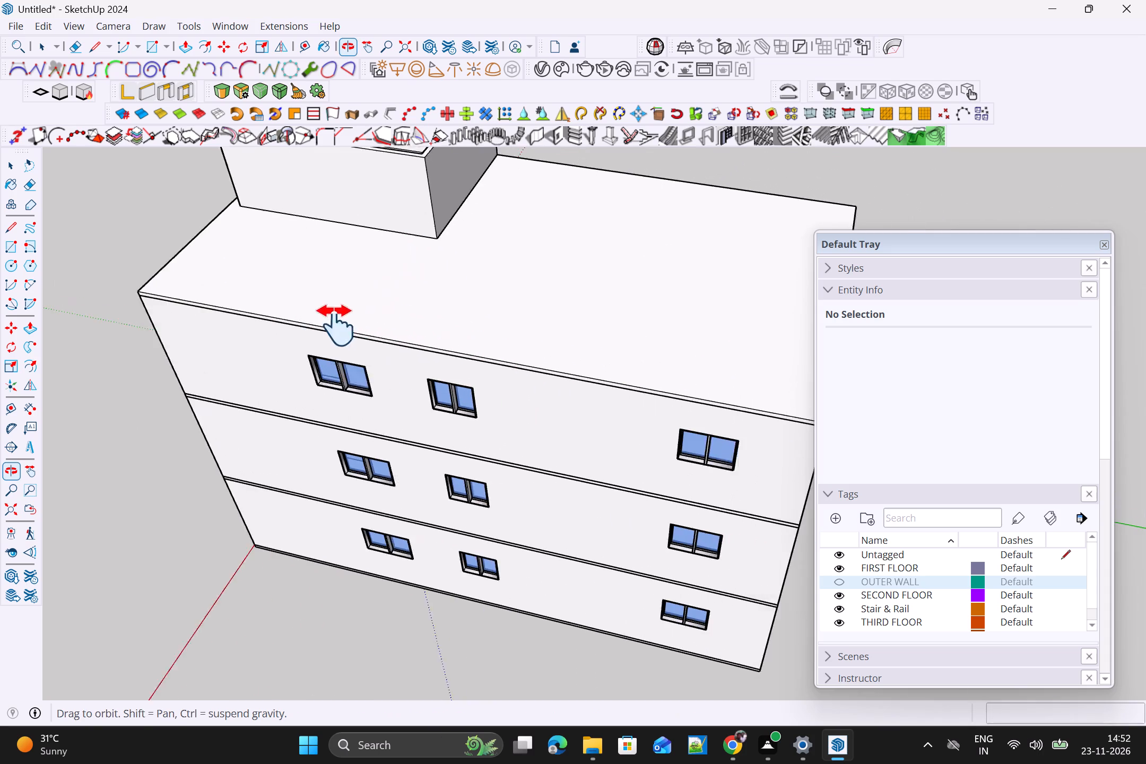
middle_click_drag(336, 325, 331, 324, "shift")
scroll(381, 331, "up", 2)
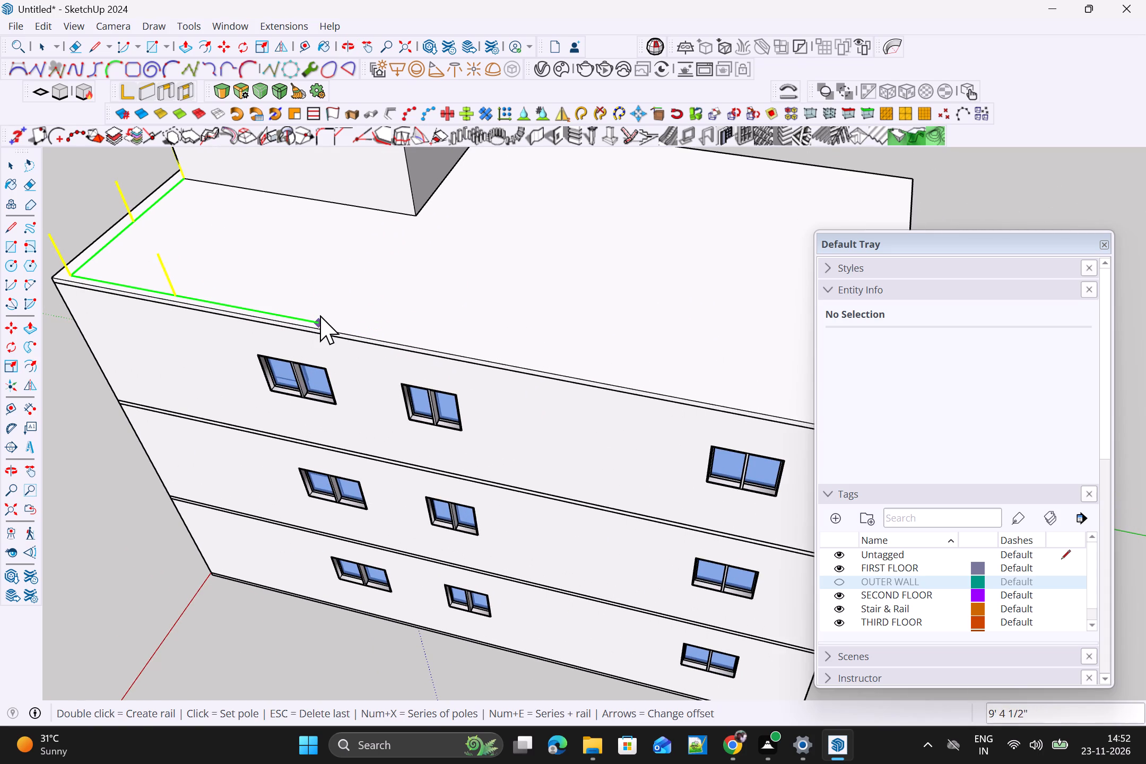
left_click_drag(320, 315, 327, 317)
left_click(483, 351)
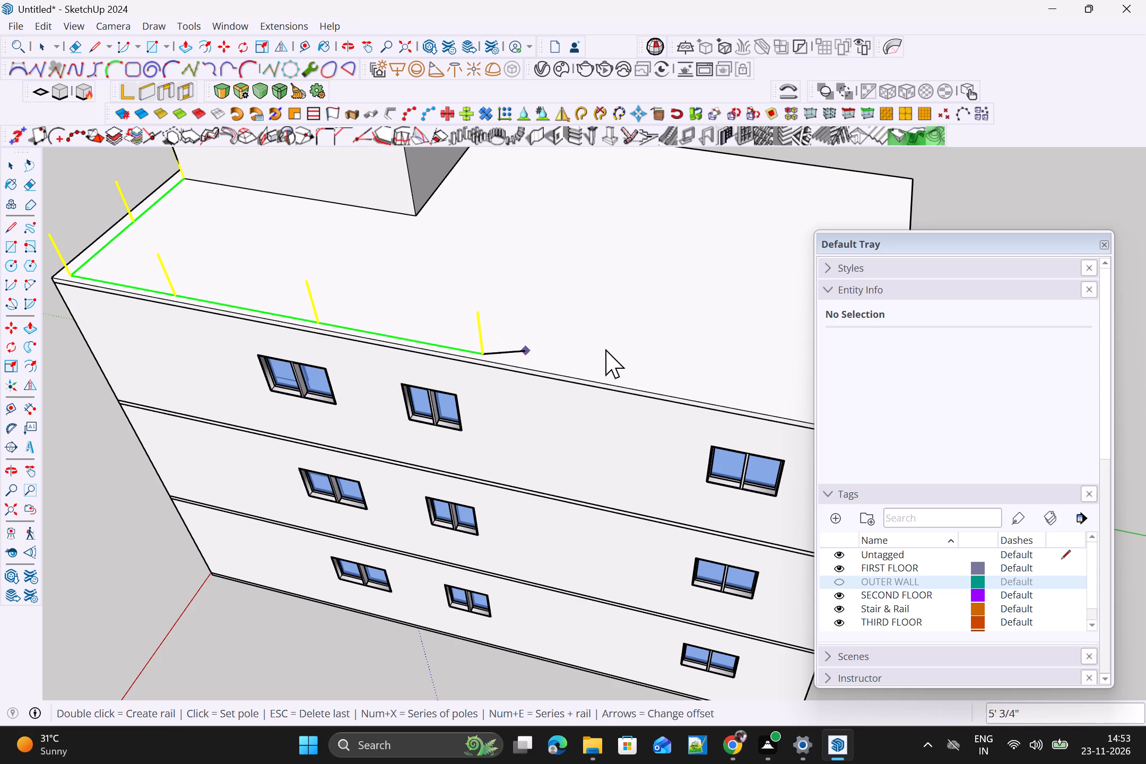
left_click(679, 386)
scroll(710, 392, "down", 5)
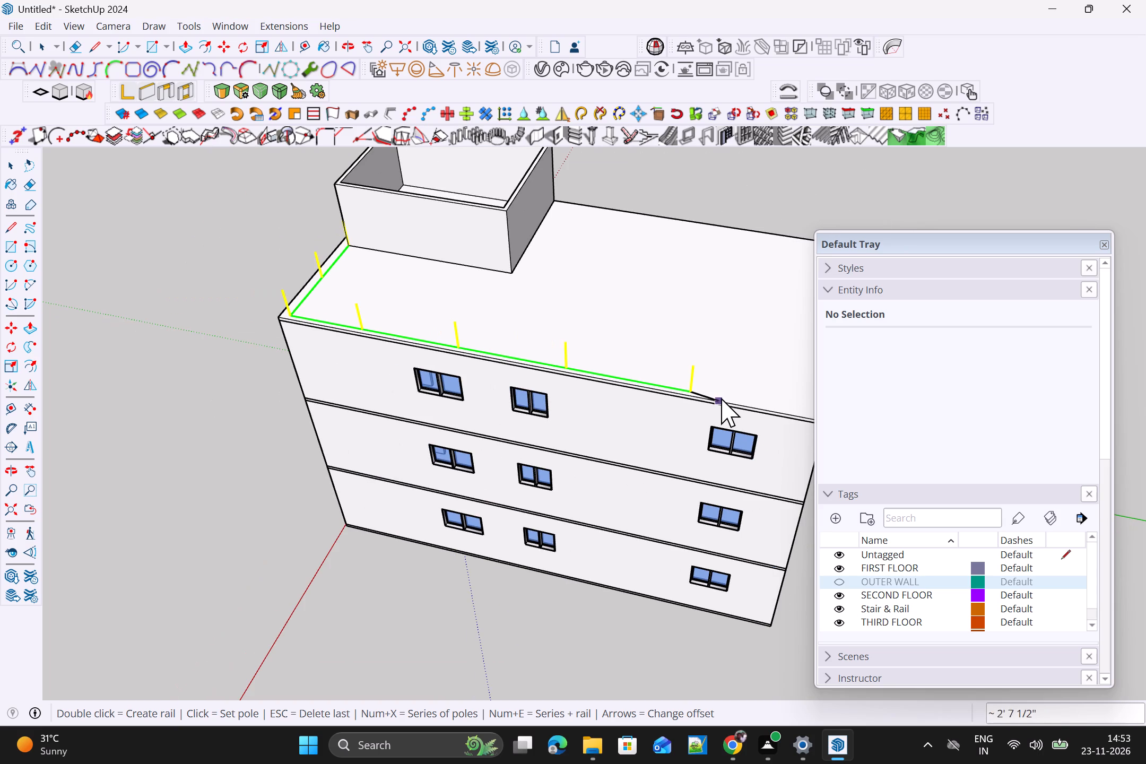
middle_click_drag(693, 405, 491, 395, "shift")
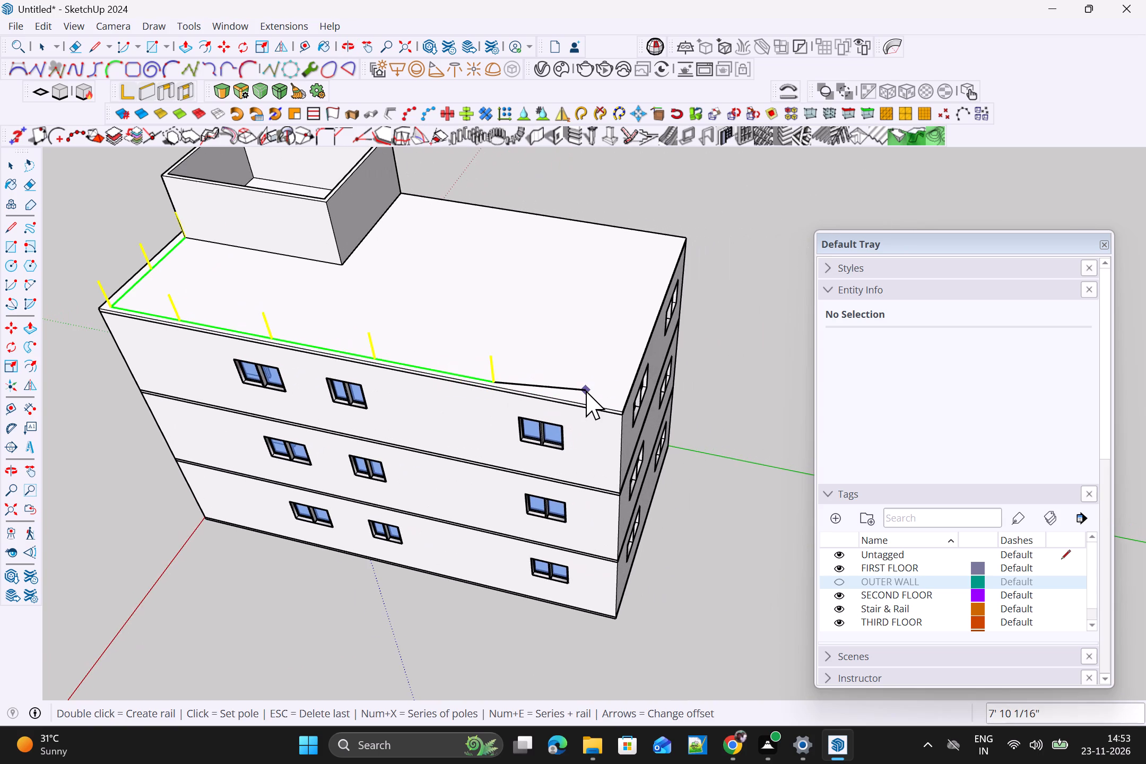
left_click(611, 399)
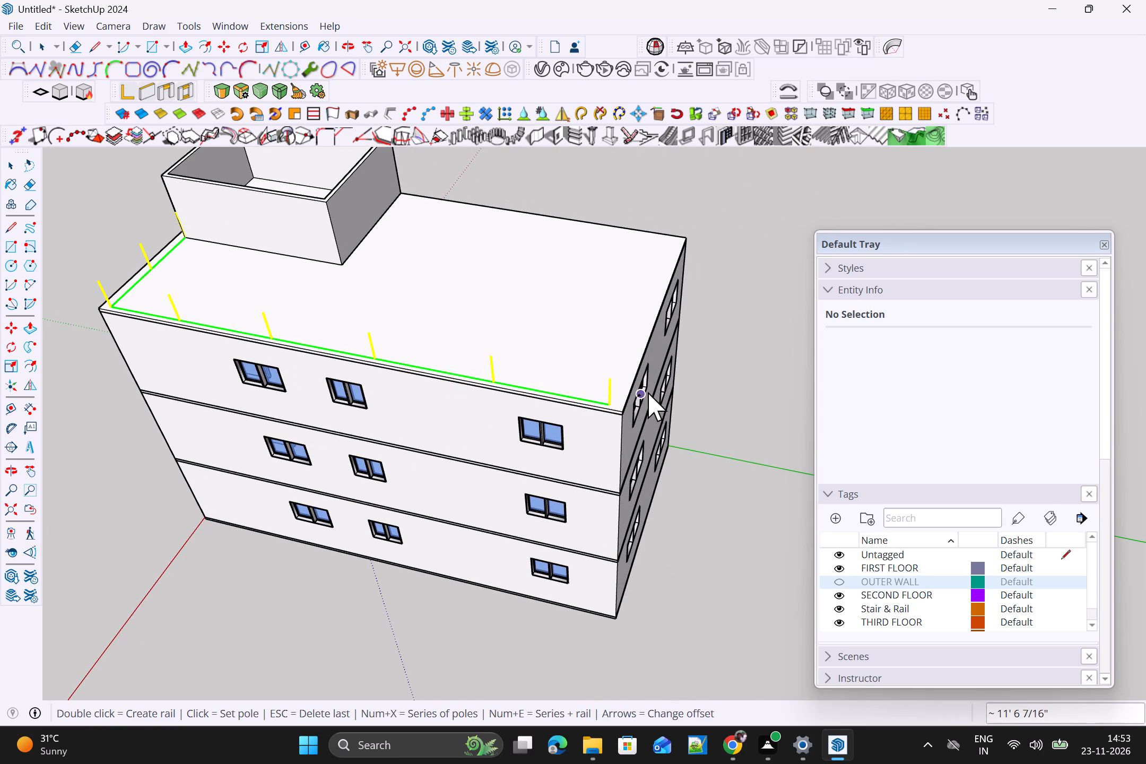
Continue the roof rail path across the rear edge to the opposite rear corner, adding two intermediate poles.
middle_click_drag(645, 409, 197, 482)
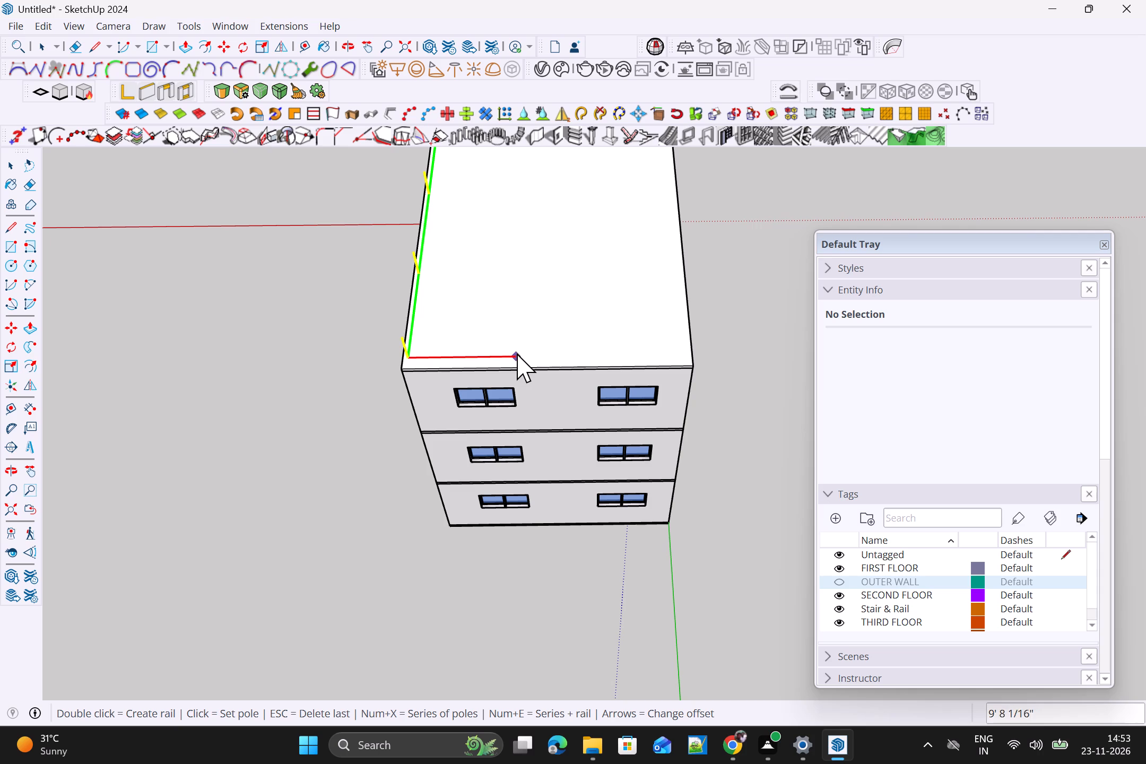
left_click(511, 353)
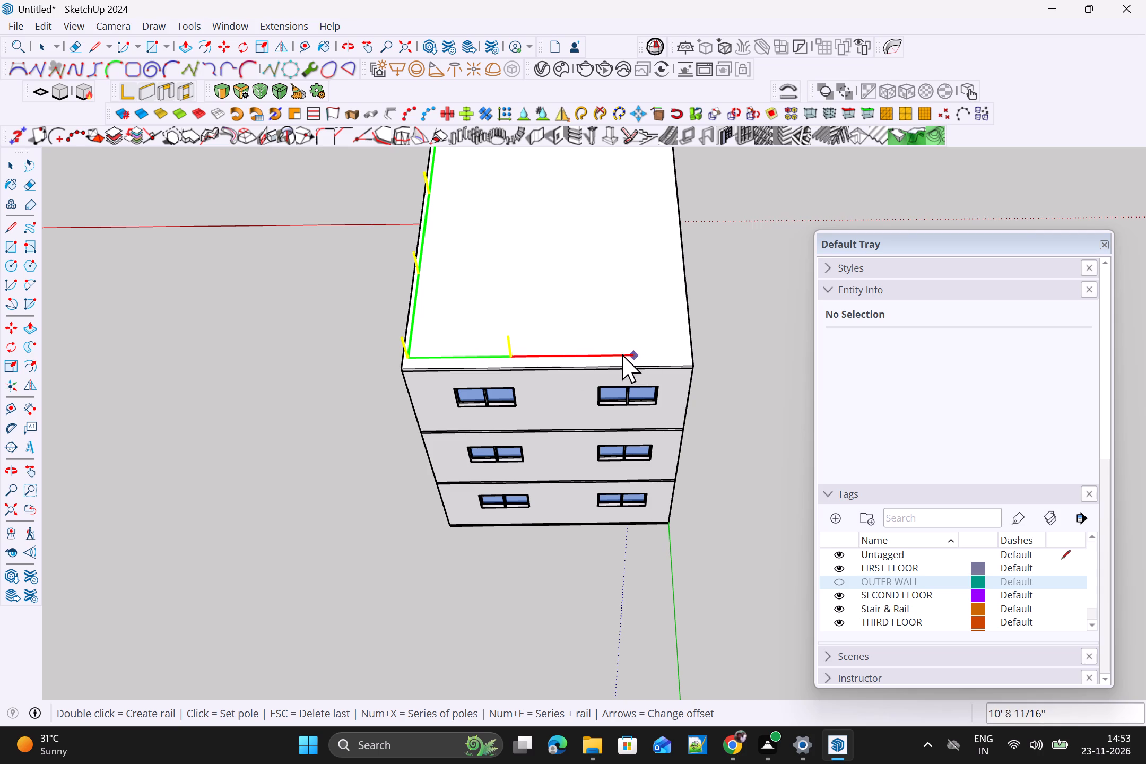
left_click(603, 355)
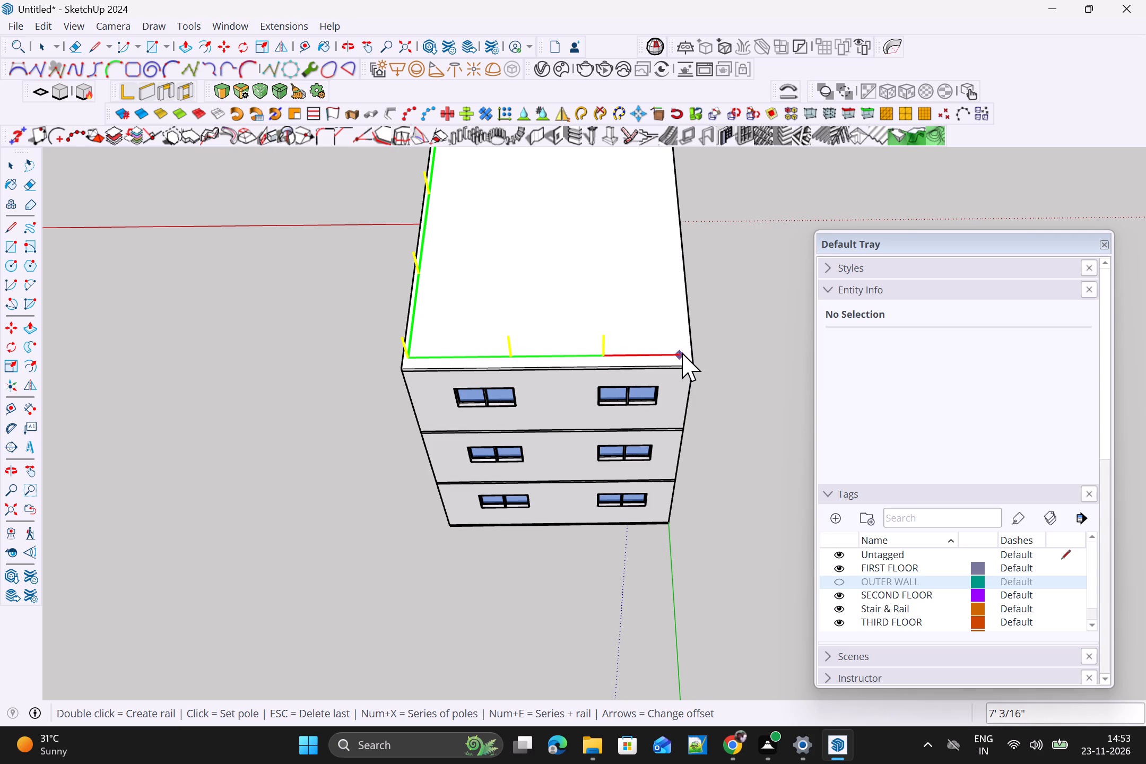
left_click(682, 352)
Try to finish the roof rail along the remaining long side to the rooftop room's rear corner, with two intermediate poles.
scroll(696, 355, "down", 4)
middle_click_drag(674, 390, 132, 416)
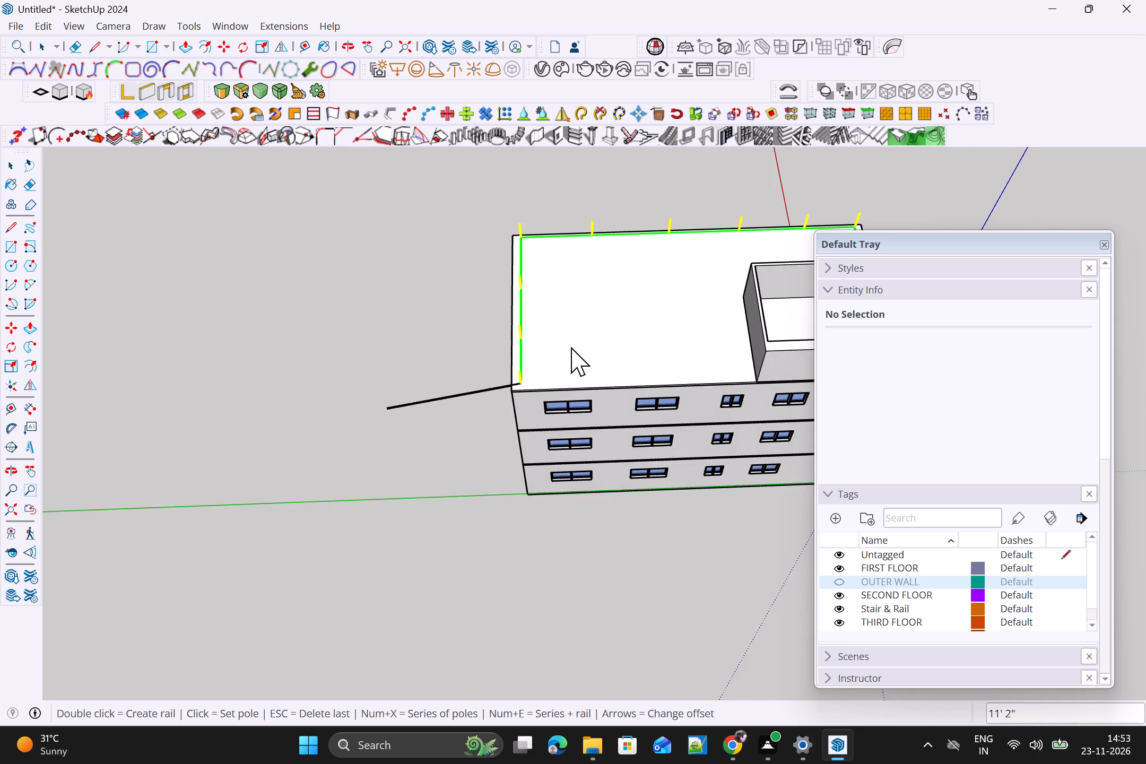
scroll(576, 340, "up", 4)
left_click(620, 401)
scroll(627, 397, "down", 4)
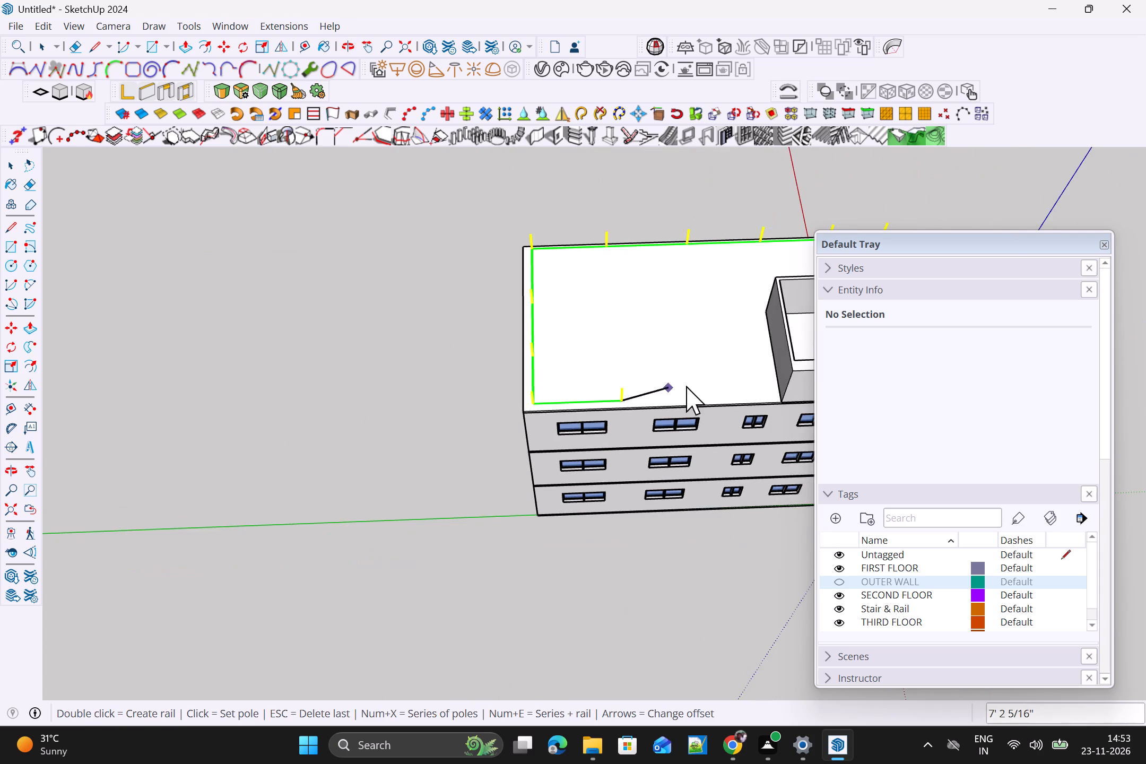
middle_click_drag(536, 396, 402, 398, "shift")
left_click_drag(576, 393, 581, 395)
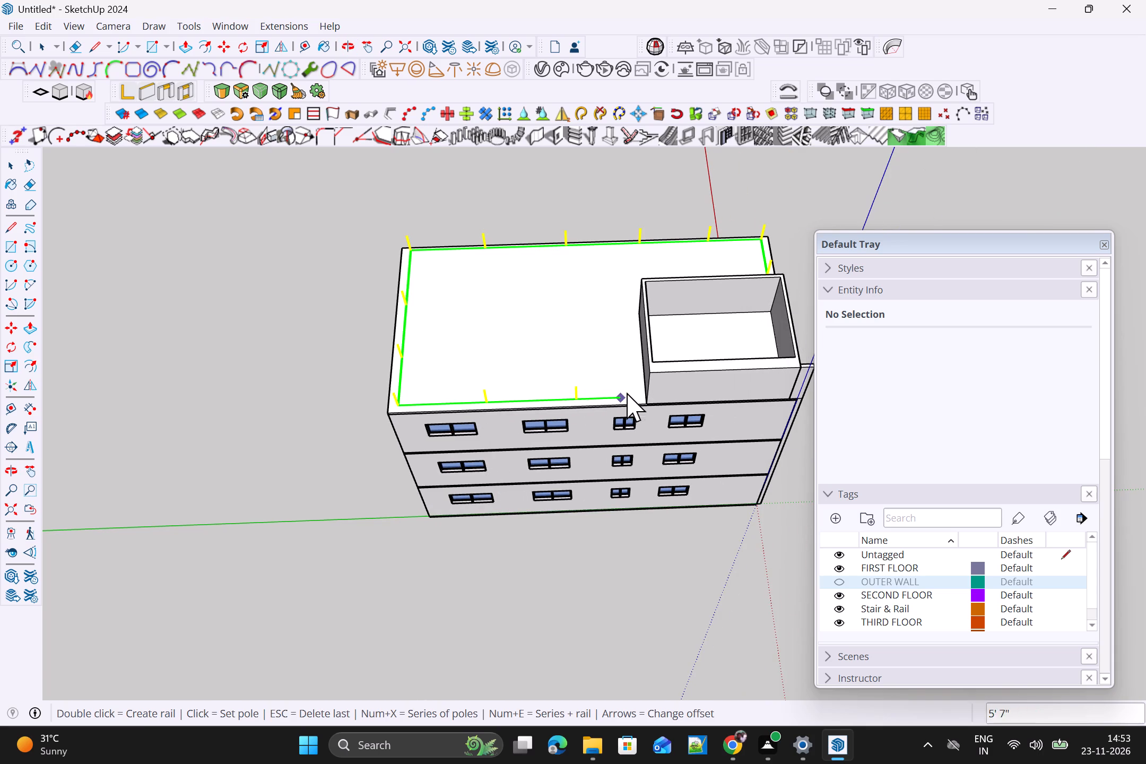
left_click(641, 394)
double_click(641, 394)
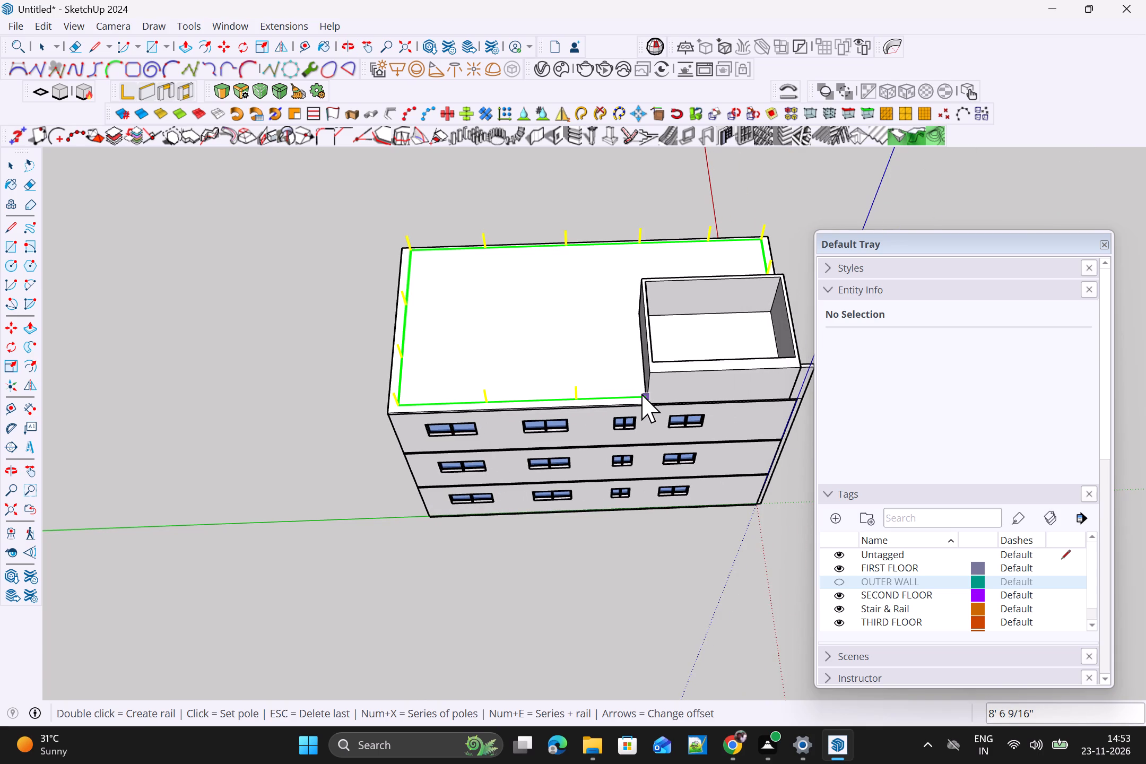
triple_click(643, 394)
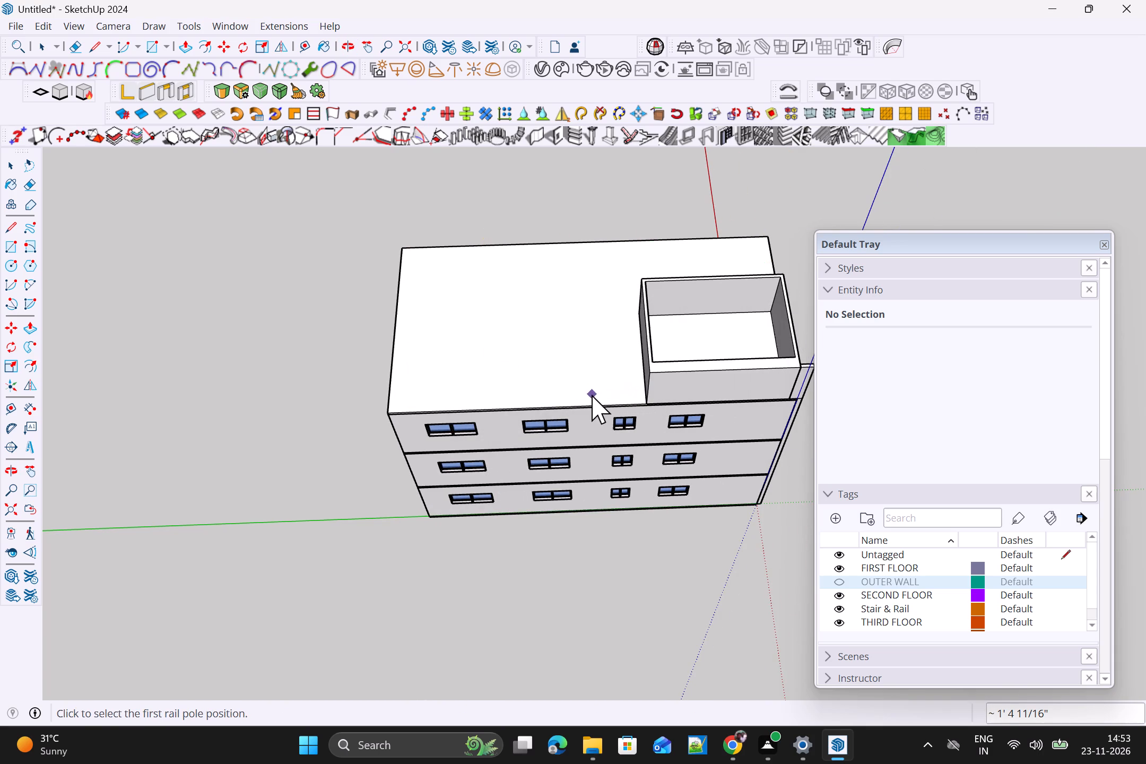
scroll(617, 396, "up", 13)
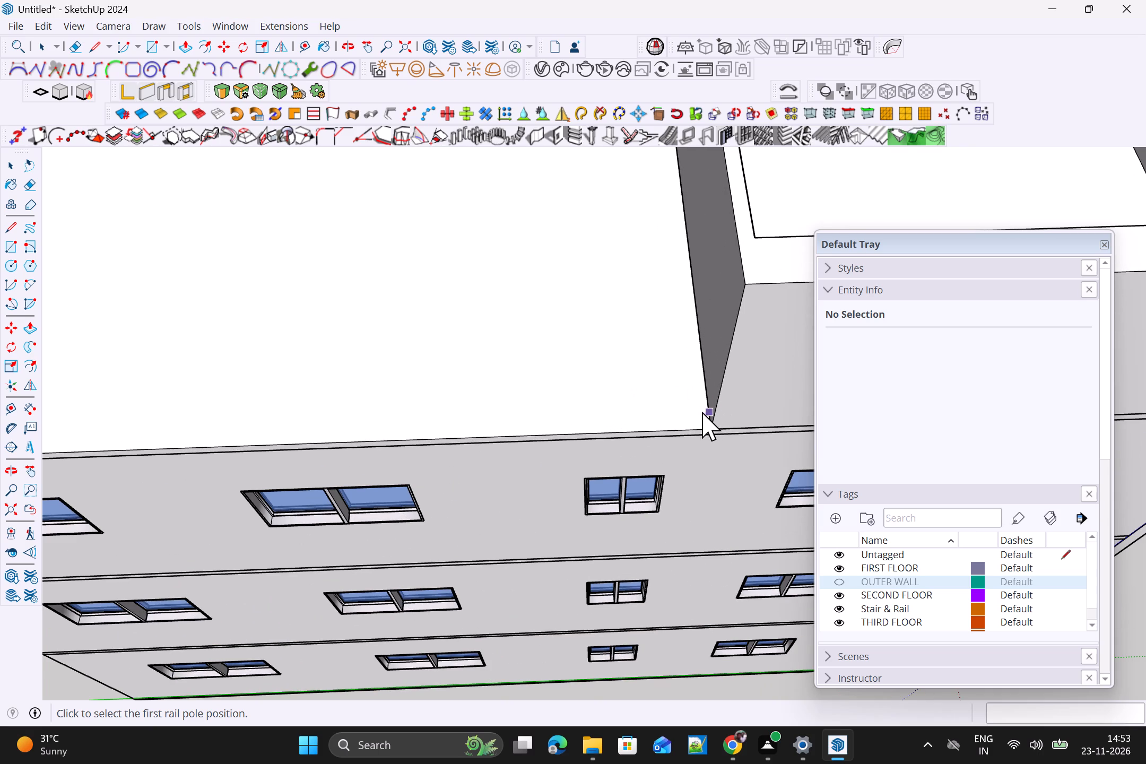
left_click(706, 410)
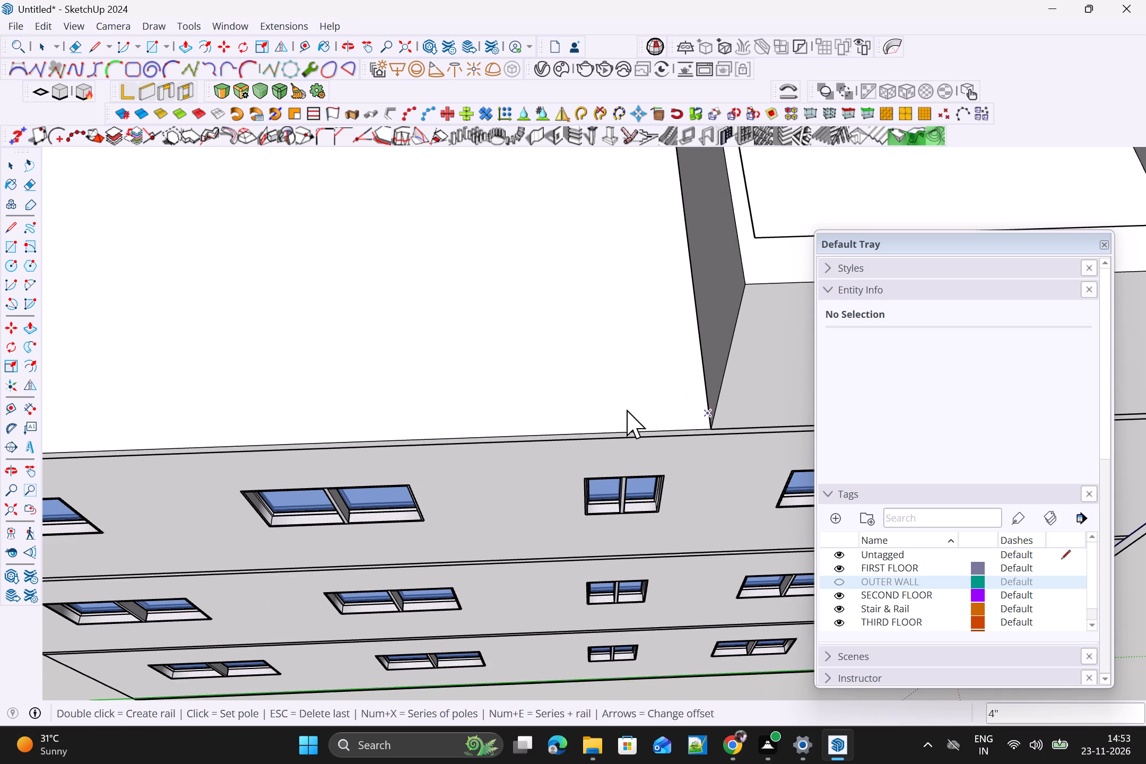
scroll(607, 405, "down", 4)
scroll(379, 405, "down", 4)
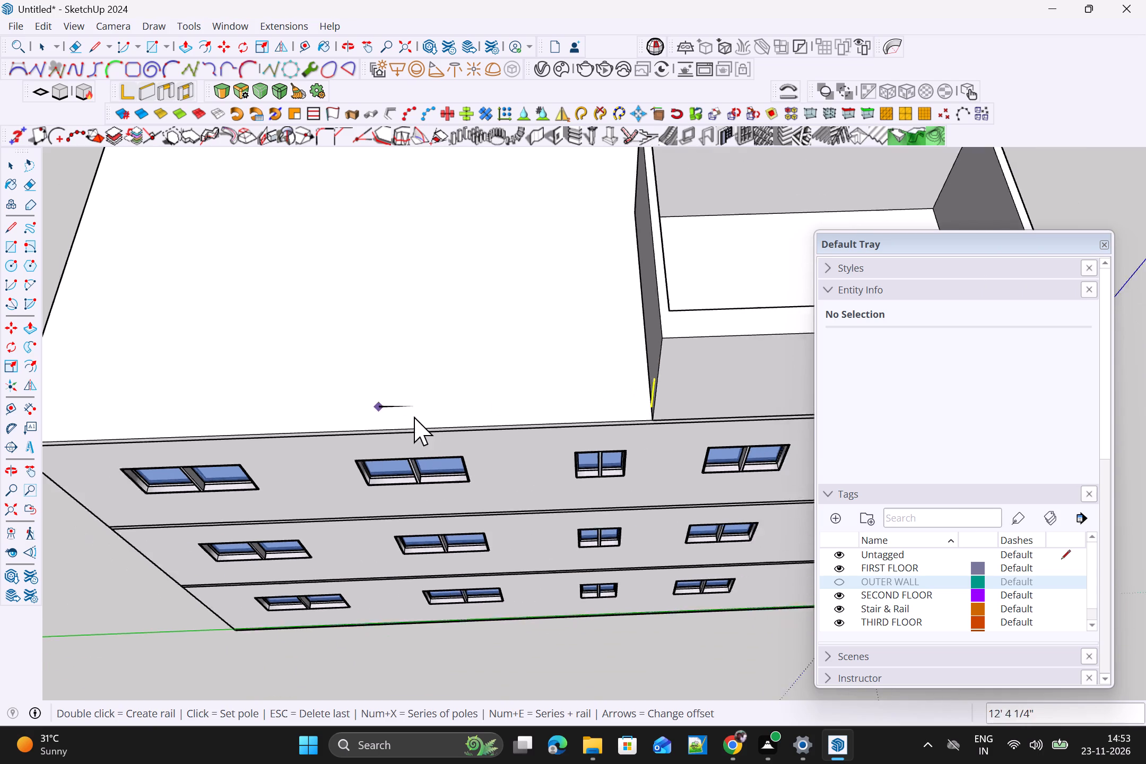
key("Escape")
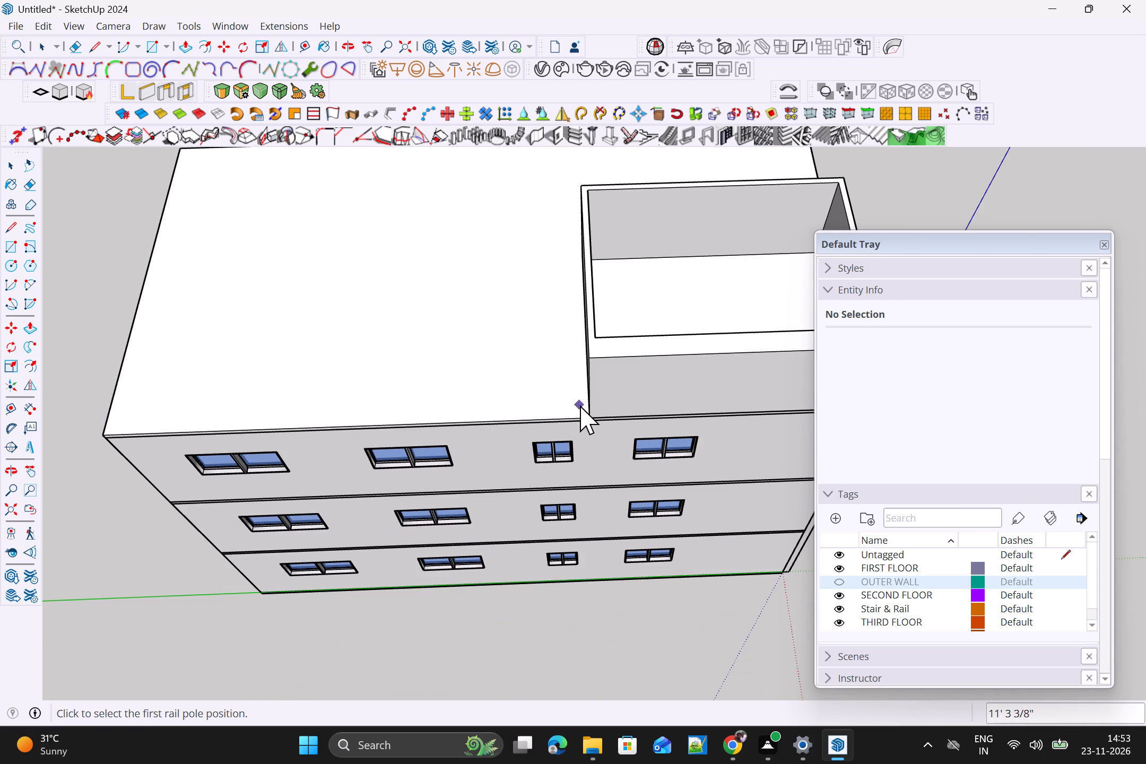
Start the roof rail at the rooftop room's rear corner and run it to the roof's rear corner, with two intermediate poles about 11' 6" apart.
left_click(585, 405)
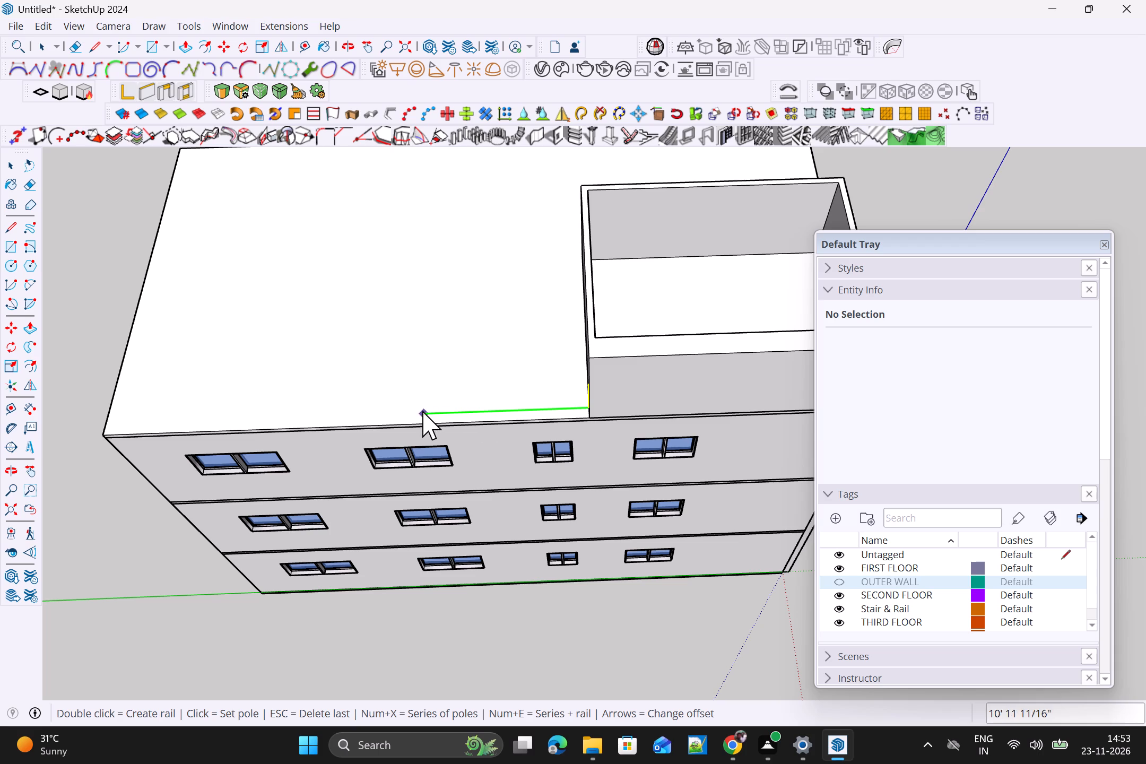
left_click(414, 411)
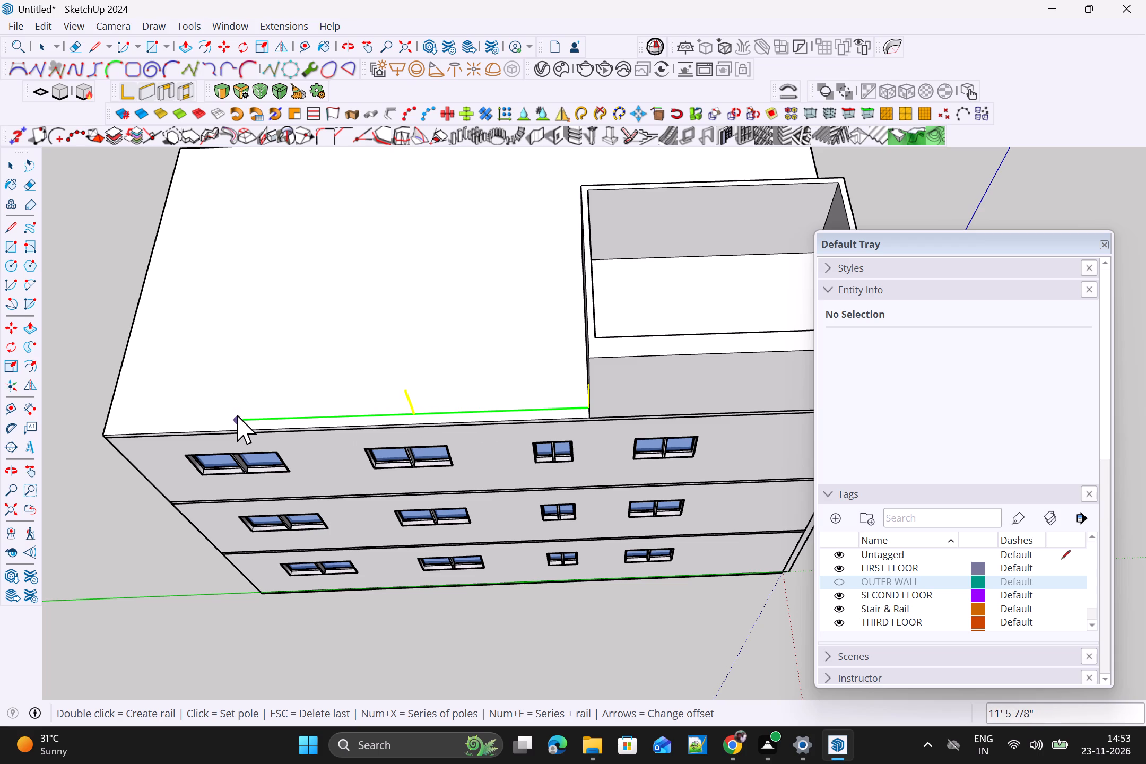
left_click(237, 415)
left_click(128, 416)
scroll(140, 417, "down", 5)
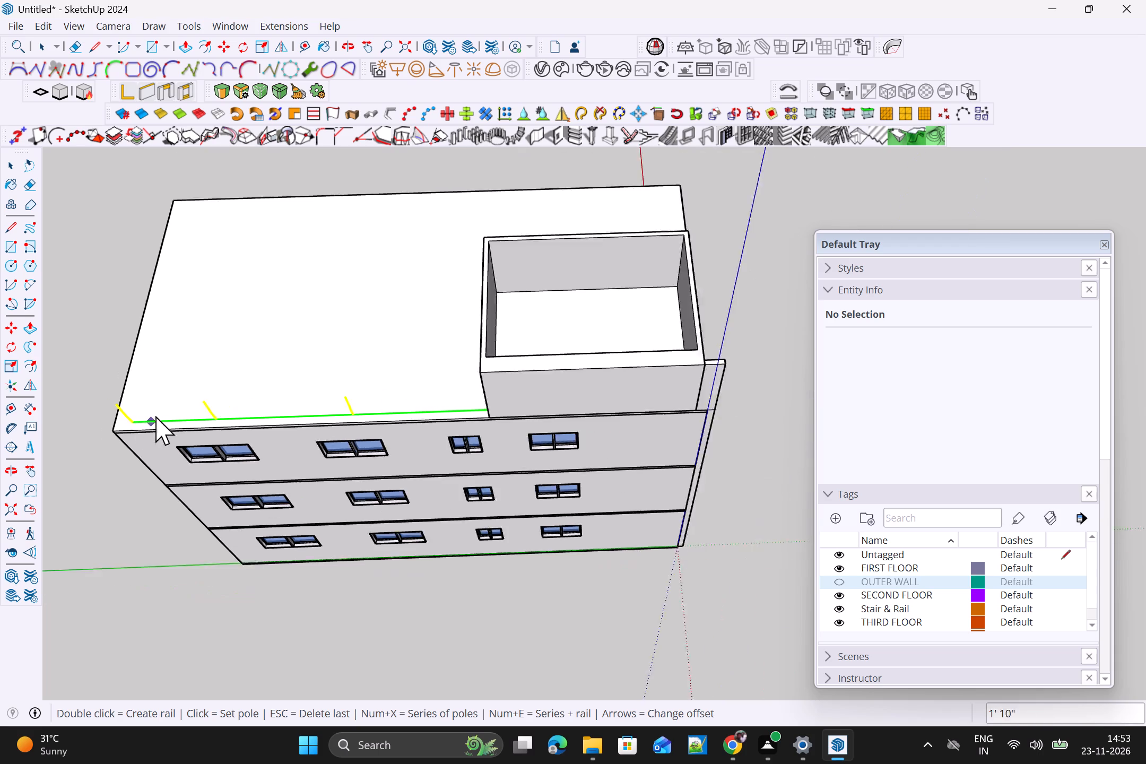
scroll(27, 385, "down", 10)
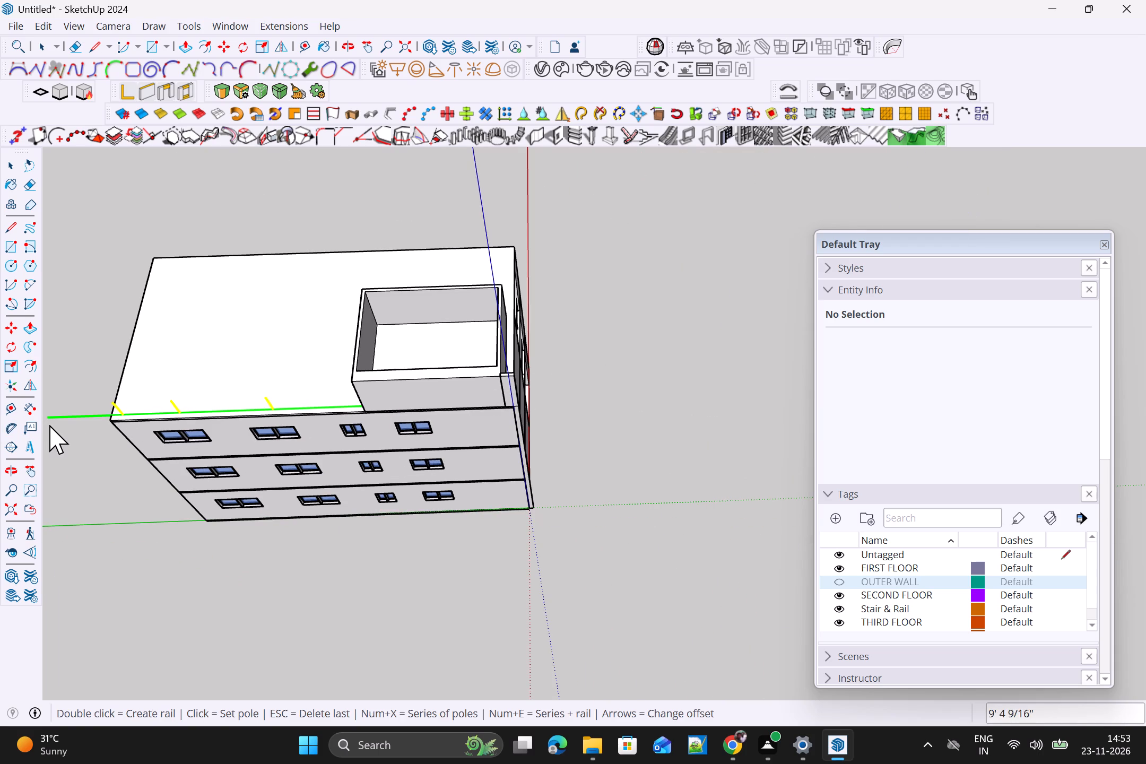
Continue the roof rail across the rear edge to the opposite rear corner, with two intermediate poles, the first about 9' along.
middle_click_drag(77, 442, 424, 487, "shift")
middle_click_drag(287, 452, 785, 421)
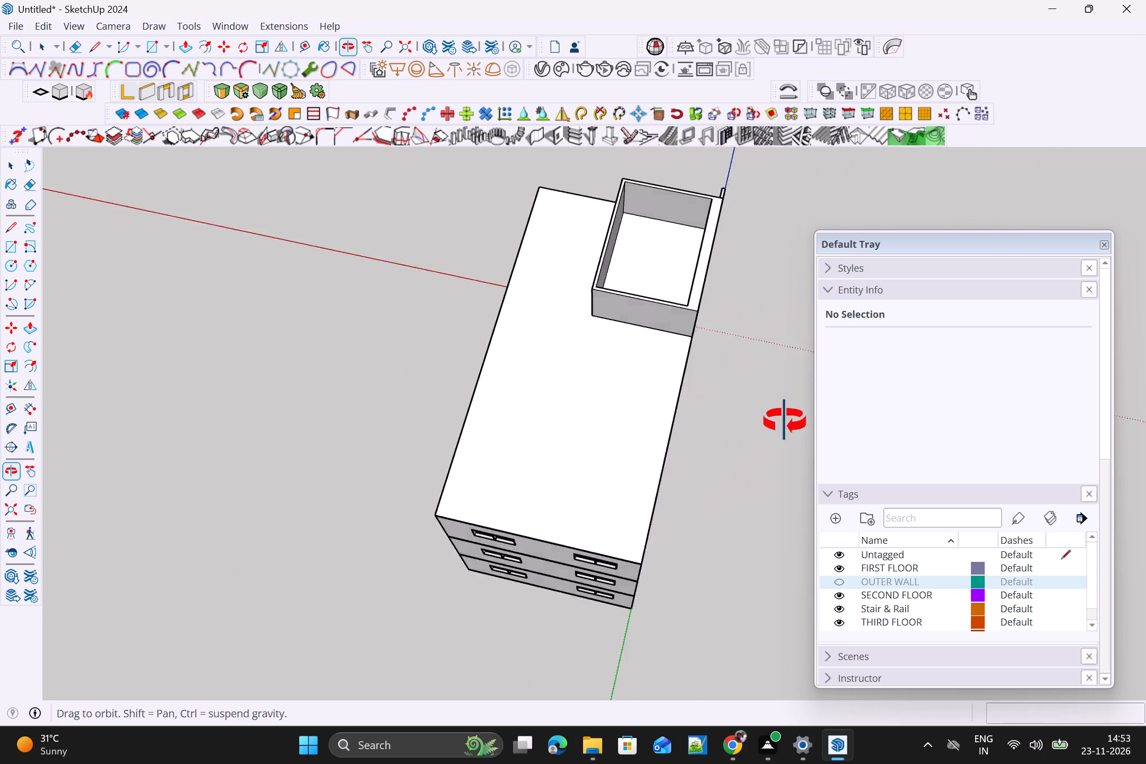
middle_click_drag(785, 421, 801, 289)
scroll(607, 412, "up", 4)
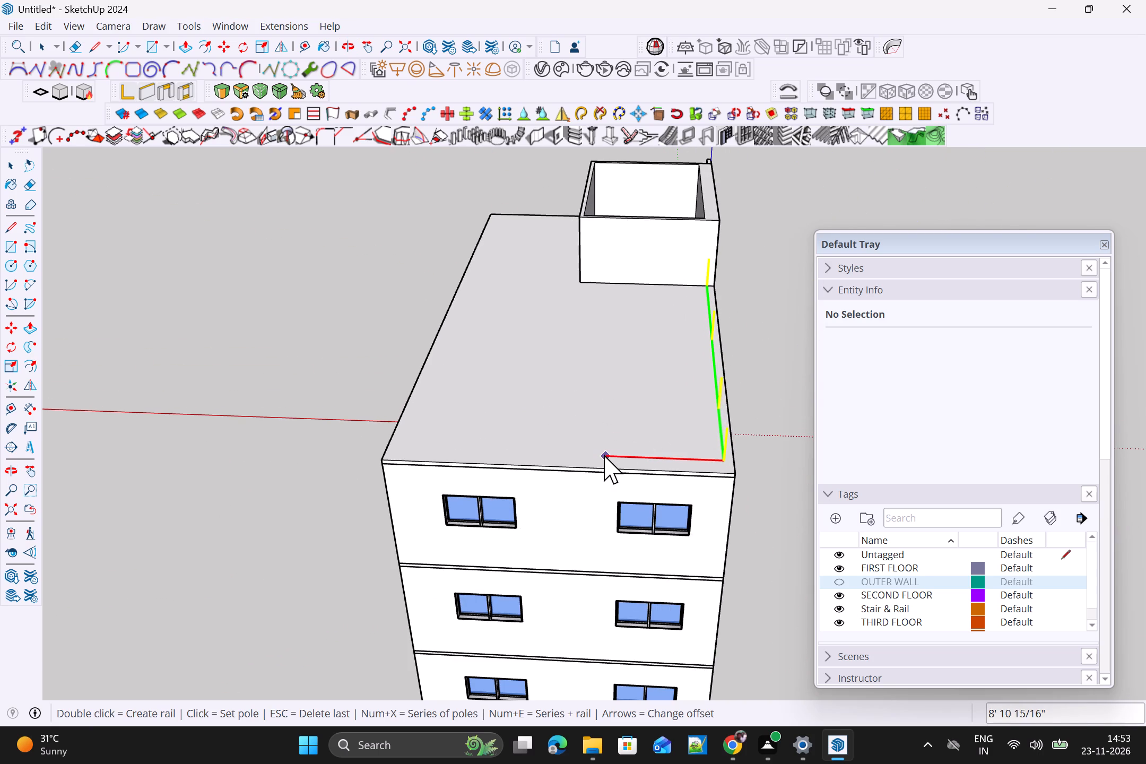
left_click_drag(604, 455, 595, 455)
left_click(480, 452)
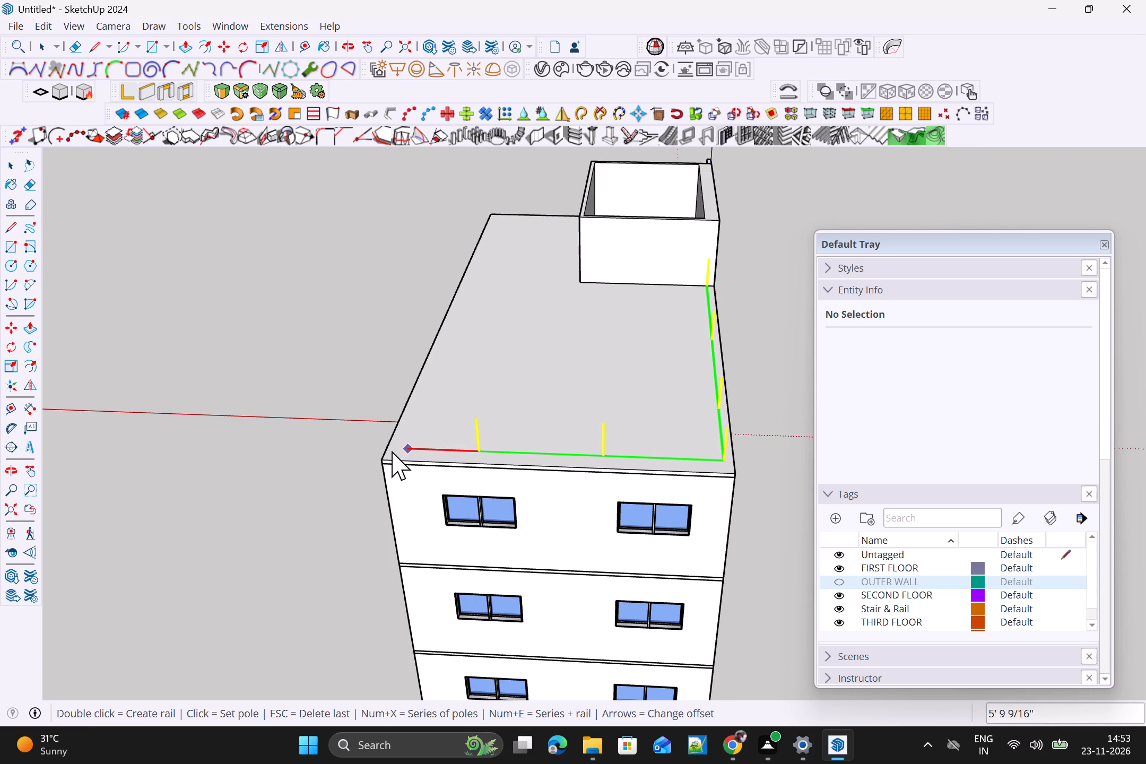
left_click(403, 450)
Continue the roof rail along the other long side toward the front, placing three intermediate poles.
scroll(418, 456, "down", 4)
middle_click_drag(187, 457, 822, 534)
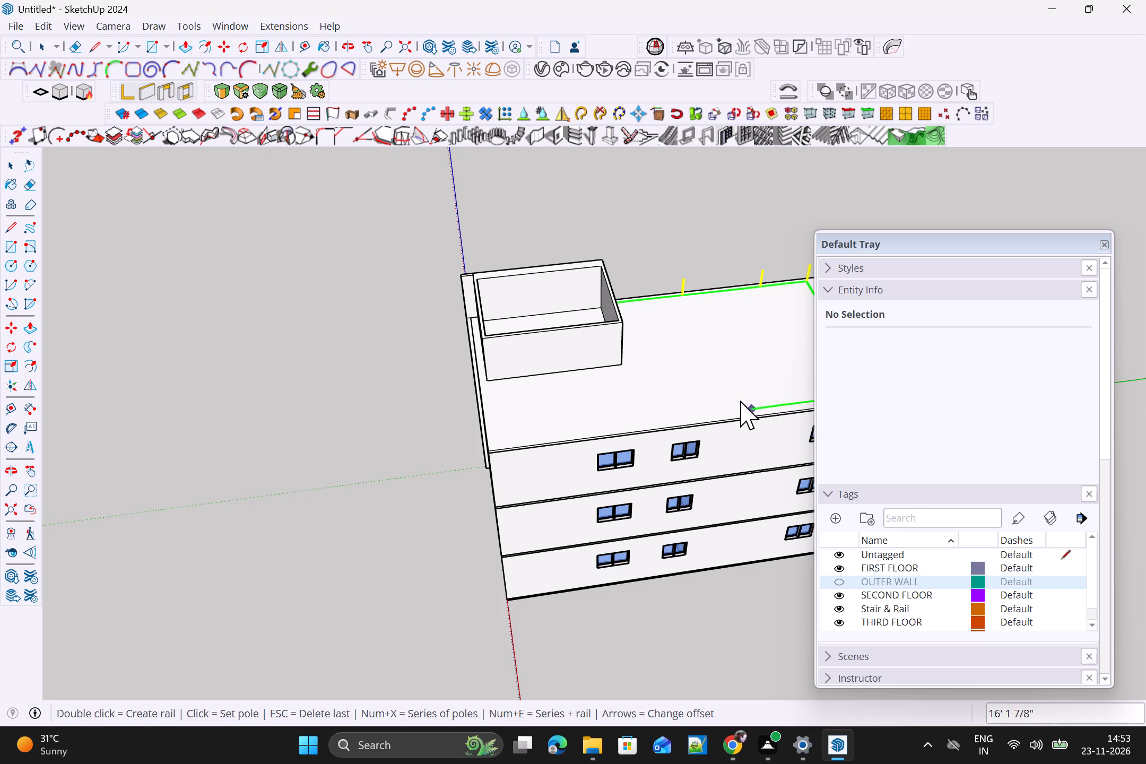
middle_click_drag(714, 401, 491, 435, "shift")
left_click(579, 435)
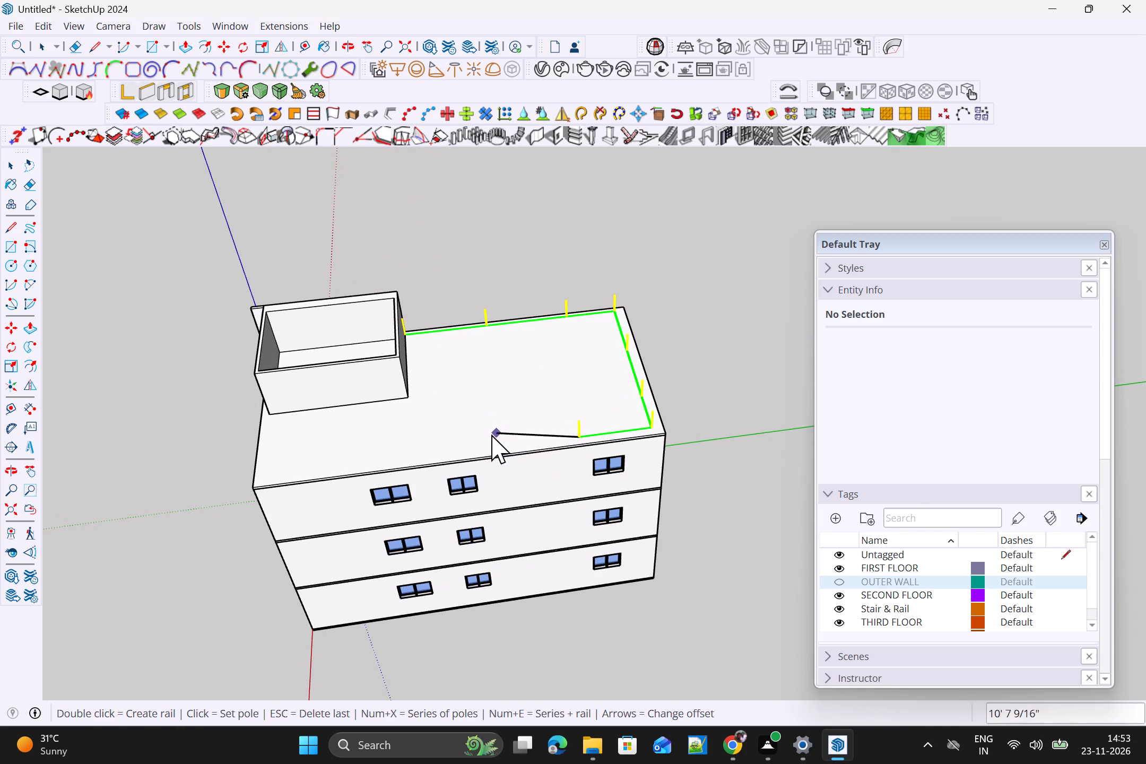
left_click(474, 448)
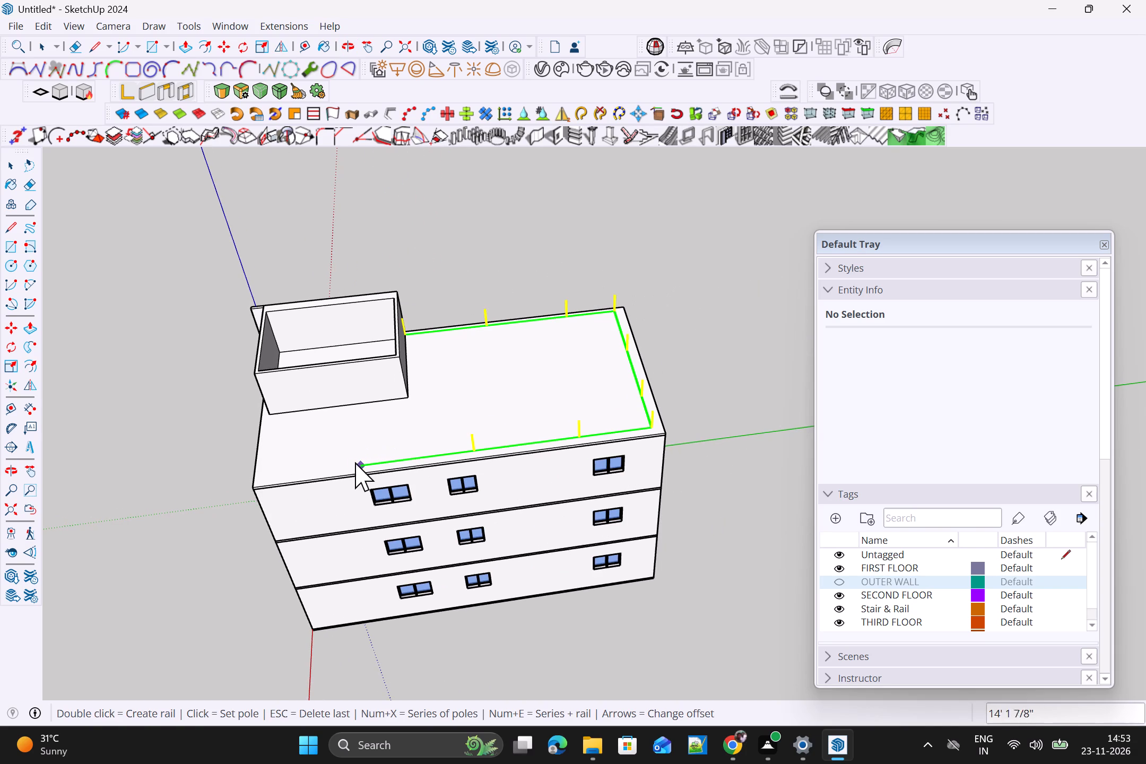
left_click(350, 462)
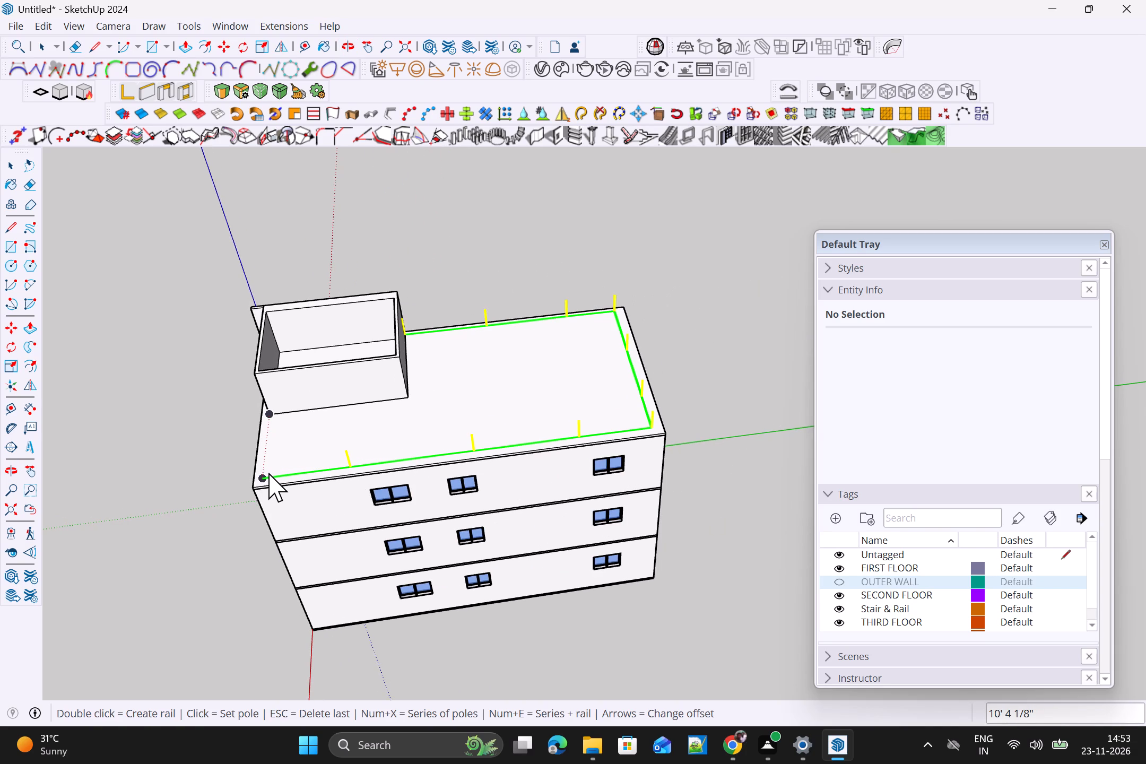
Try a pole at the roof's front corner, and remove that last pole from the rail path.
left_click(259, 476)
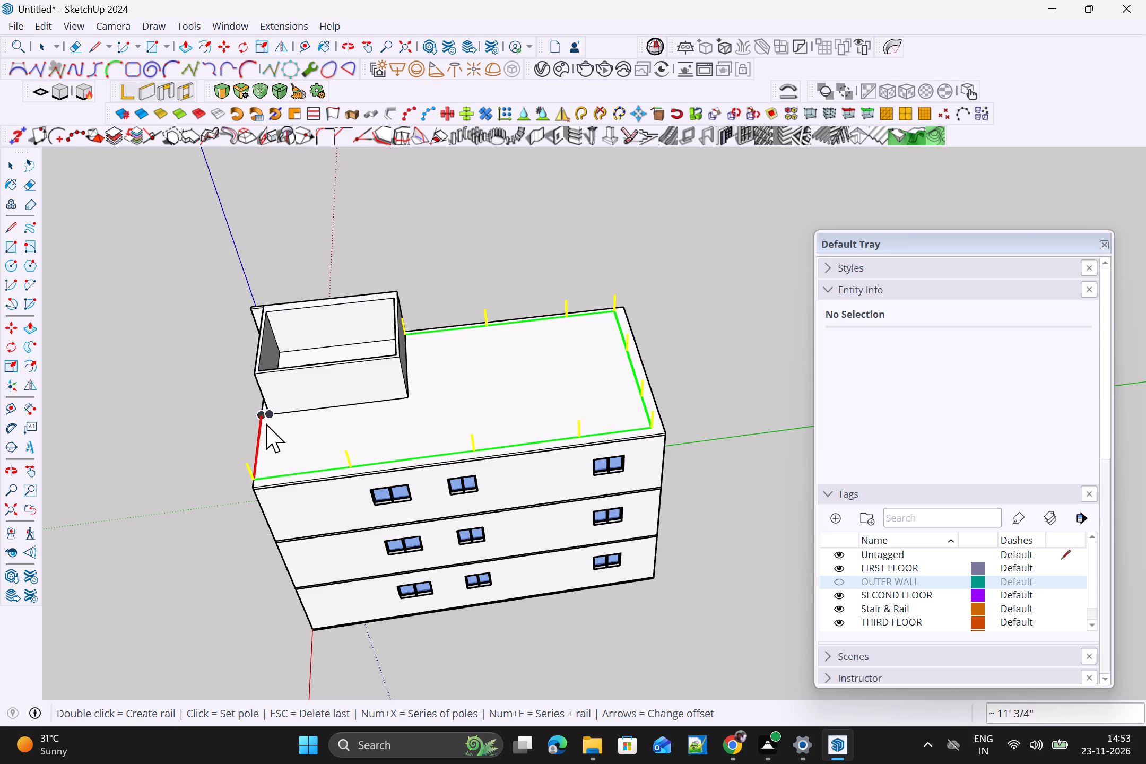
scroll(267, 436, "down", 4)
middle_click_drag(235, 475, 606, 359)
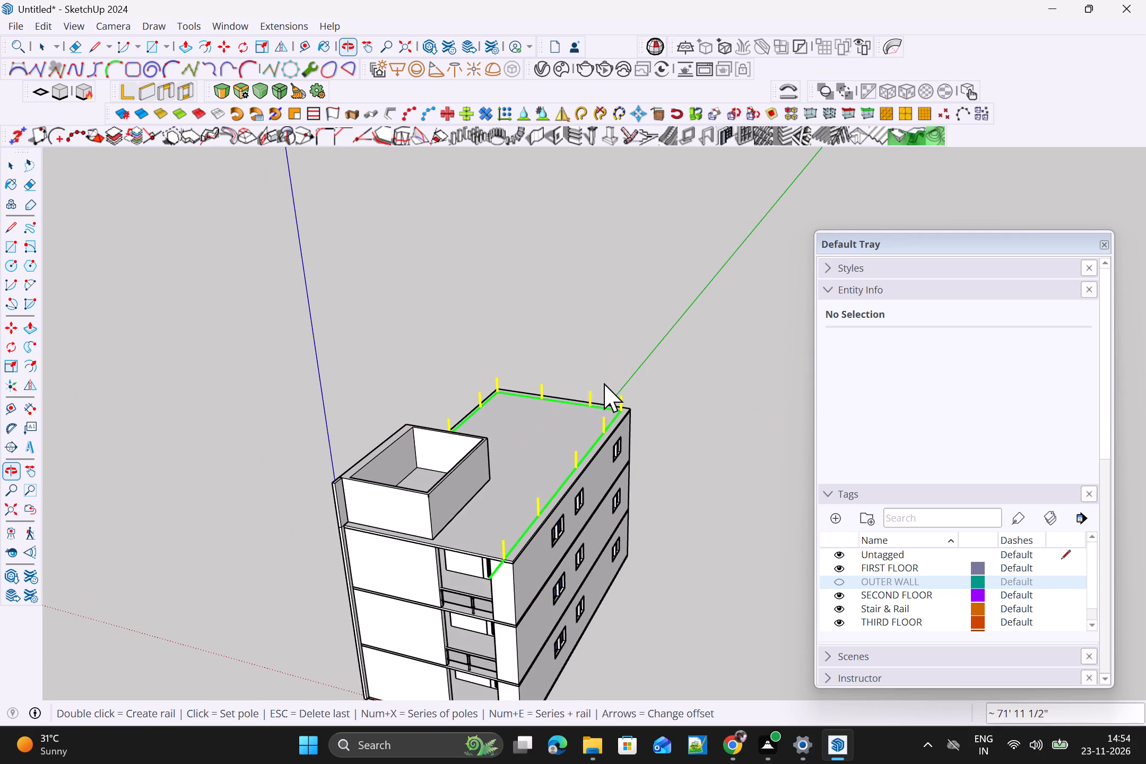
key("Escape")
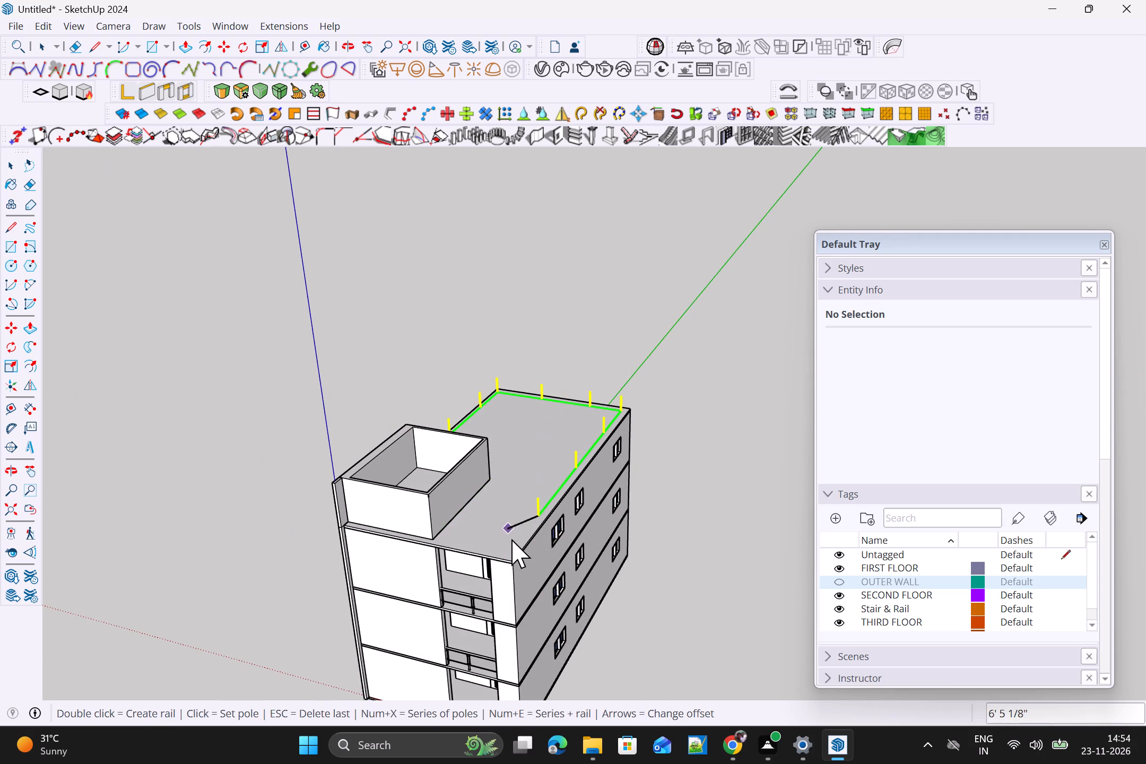
Finish the roof rail across the front edge to the rooftop room's front corner, with a corner pole and one intermediate pole about 5' along.
scroll(508, 546, "up", 6)
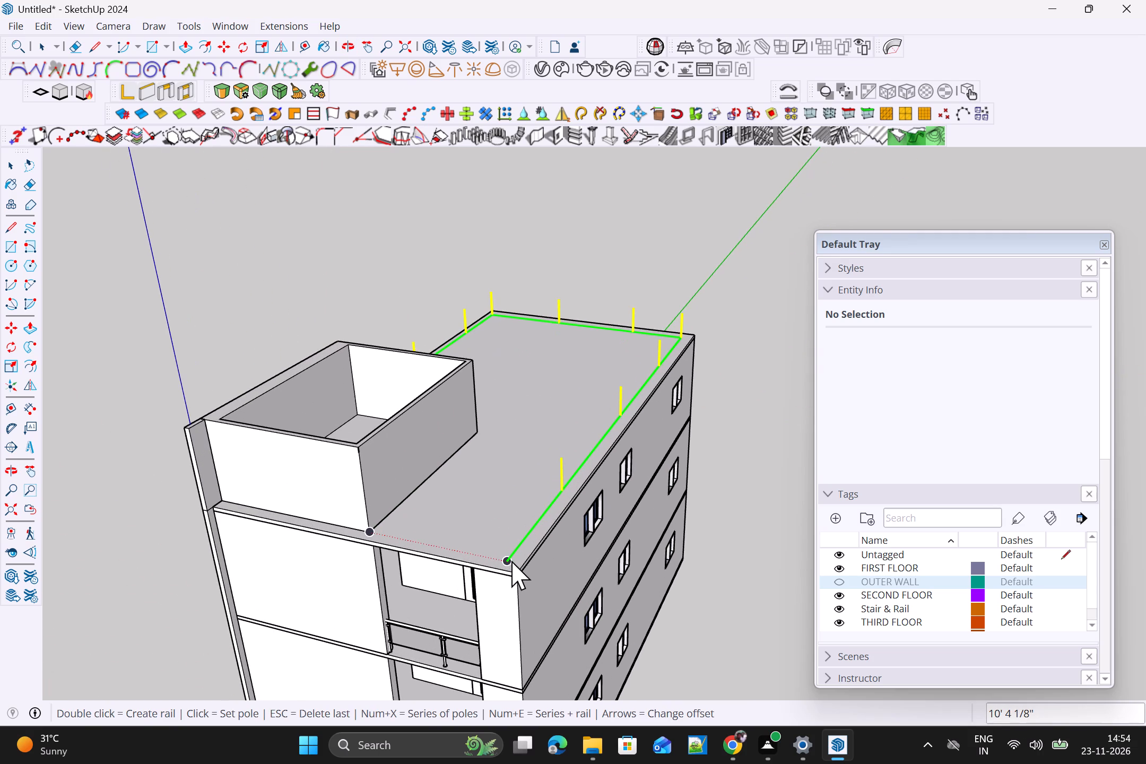
left_click(506, 562)
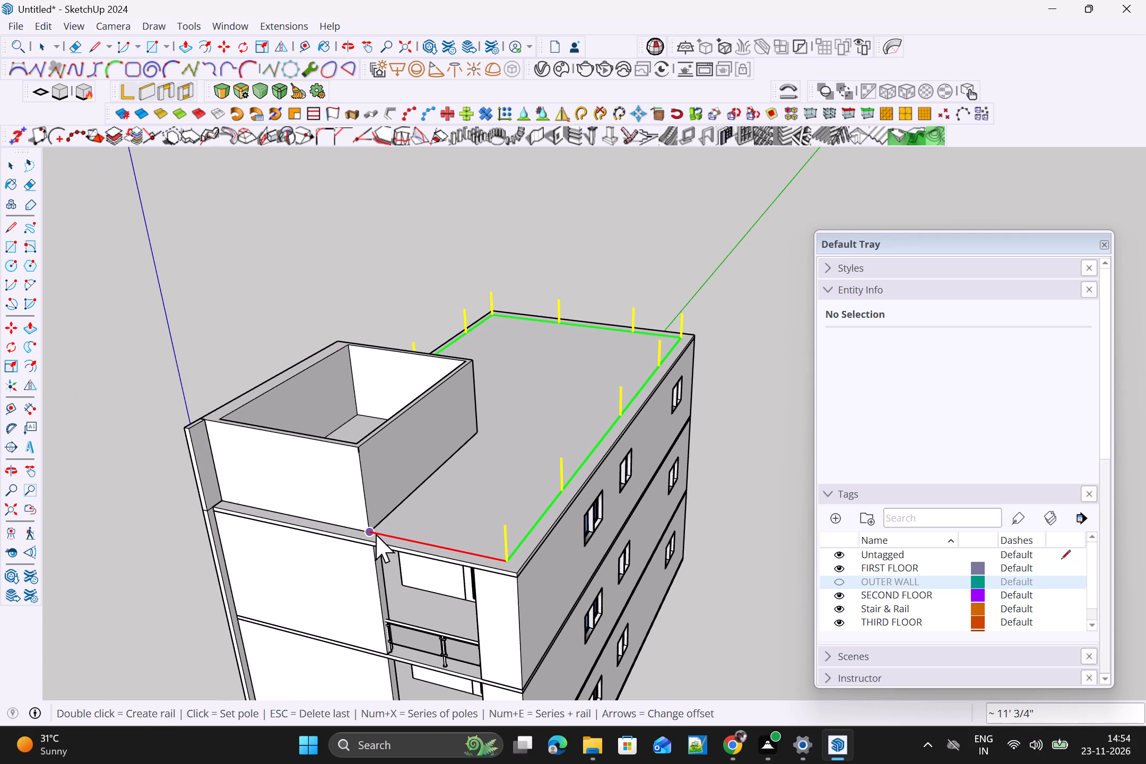
scroll(380, 534, "up", 4)
middle_click(647, 486)
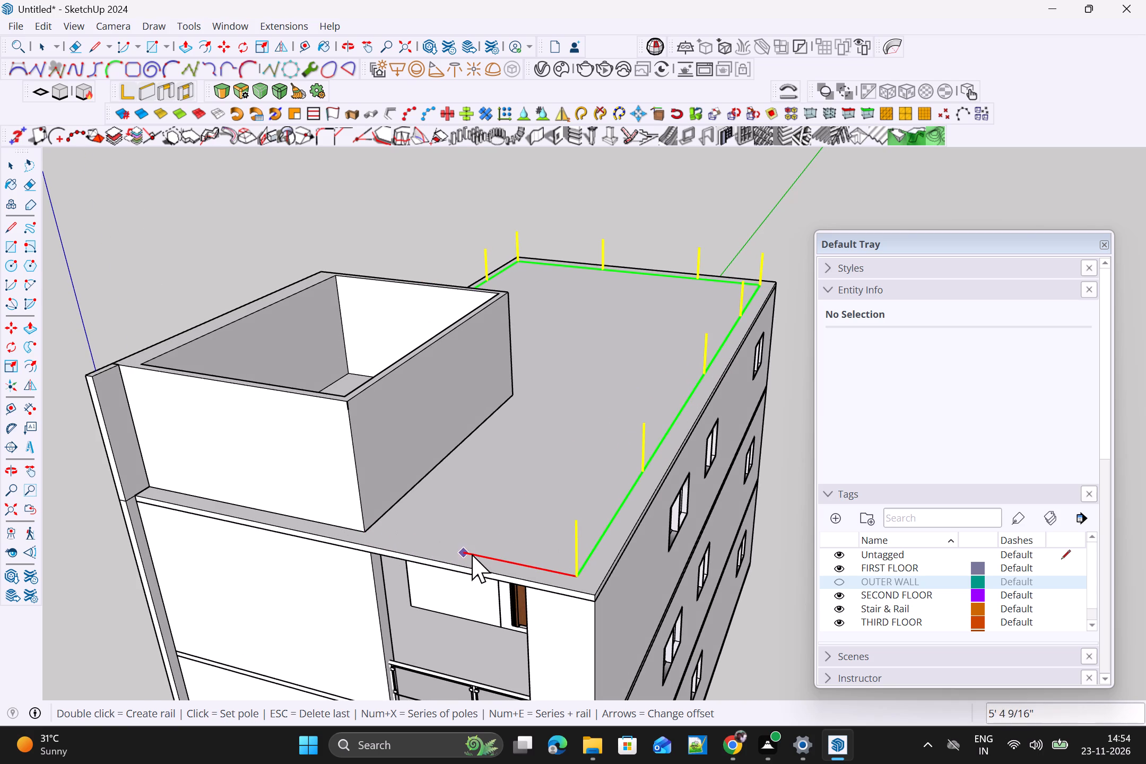
left_click(475, 558)
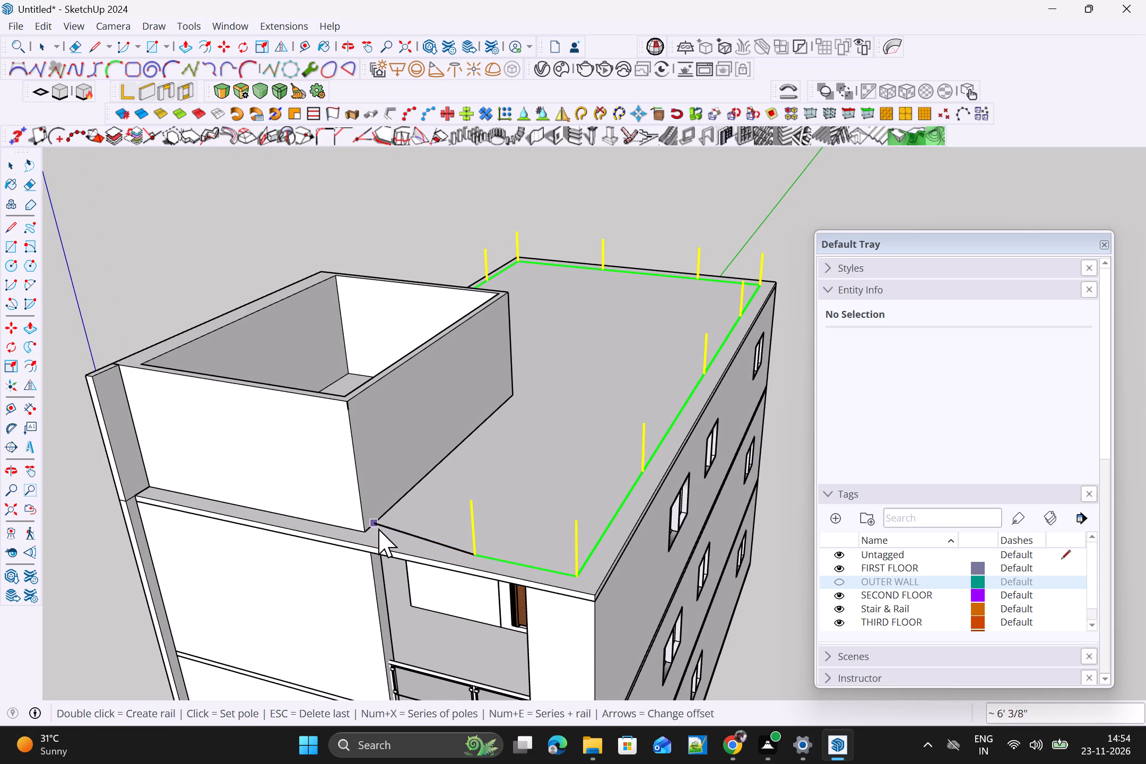
scroll(368, 534, "up", 4)
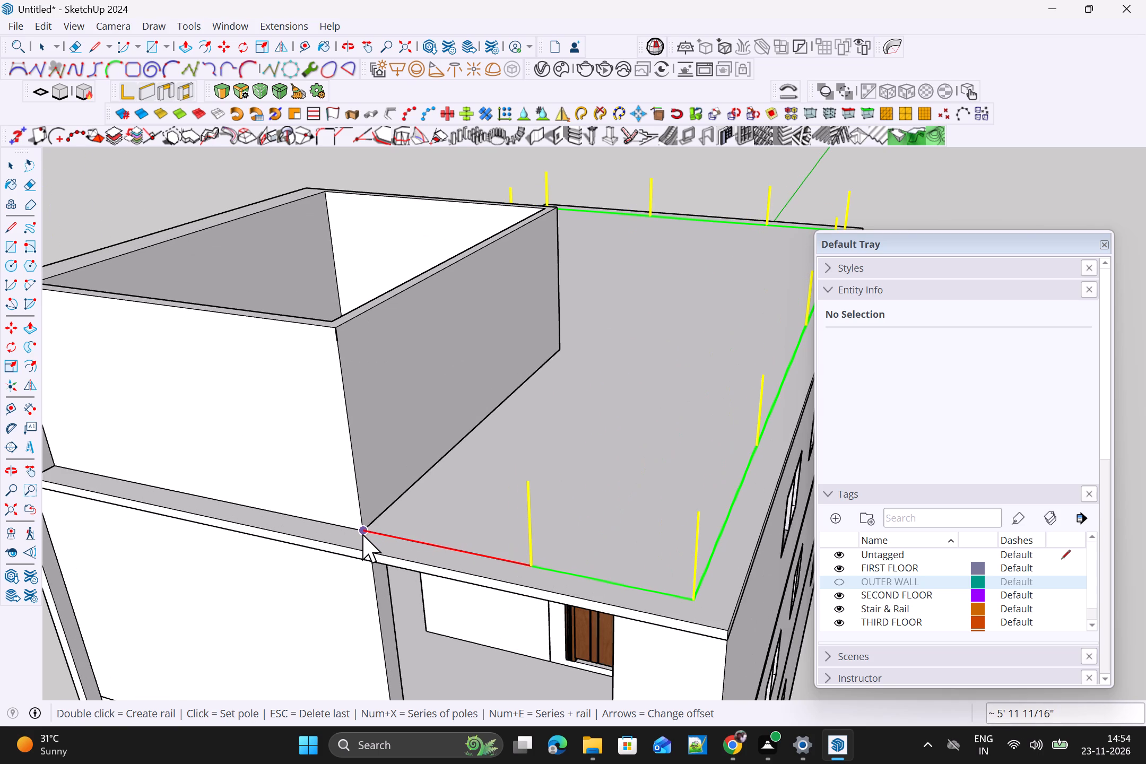
double_click(362, 534)
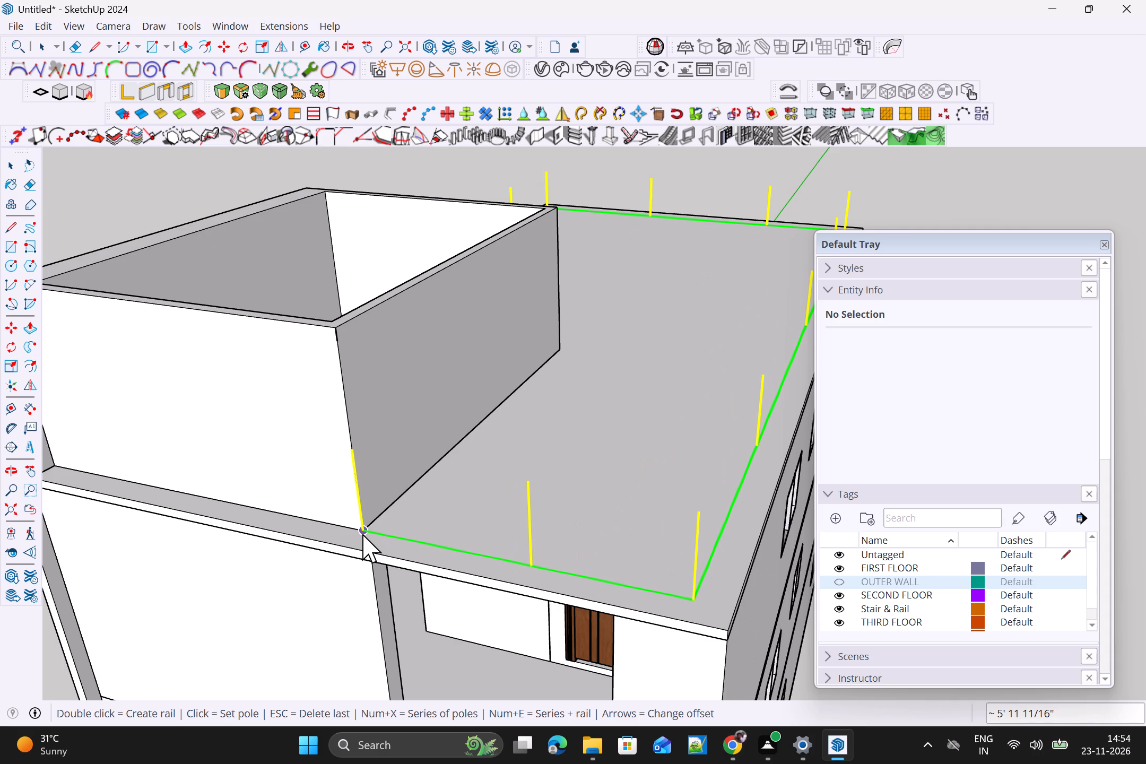
triple_click(362, 531)
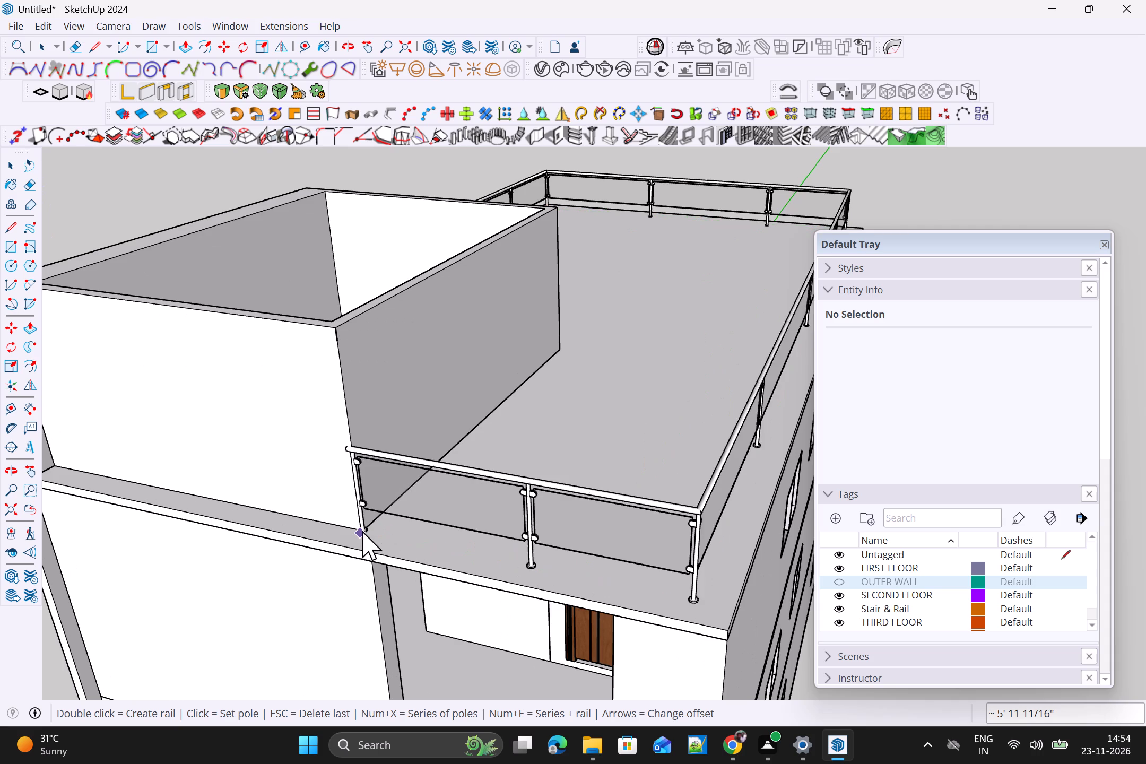
Examine the finished roof railing and the building's front and side elevations from several angles.
scroll(362, 533, "down", 9)
scroll(421, 545, "down", 4)
middle_click_drag(407, 570, 479, 545)
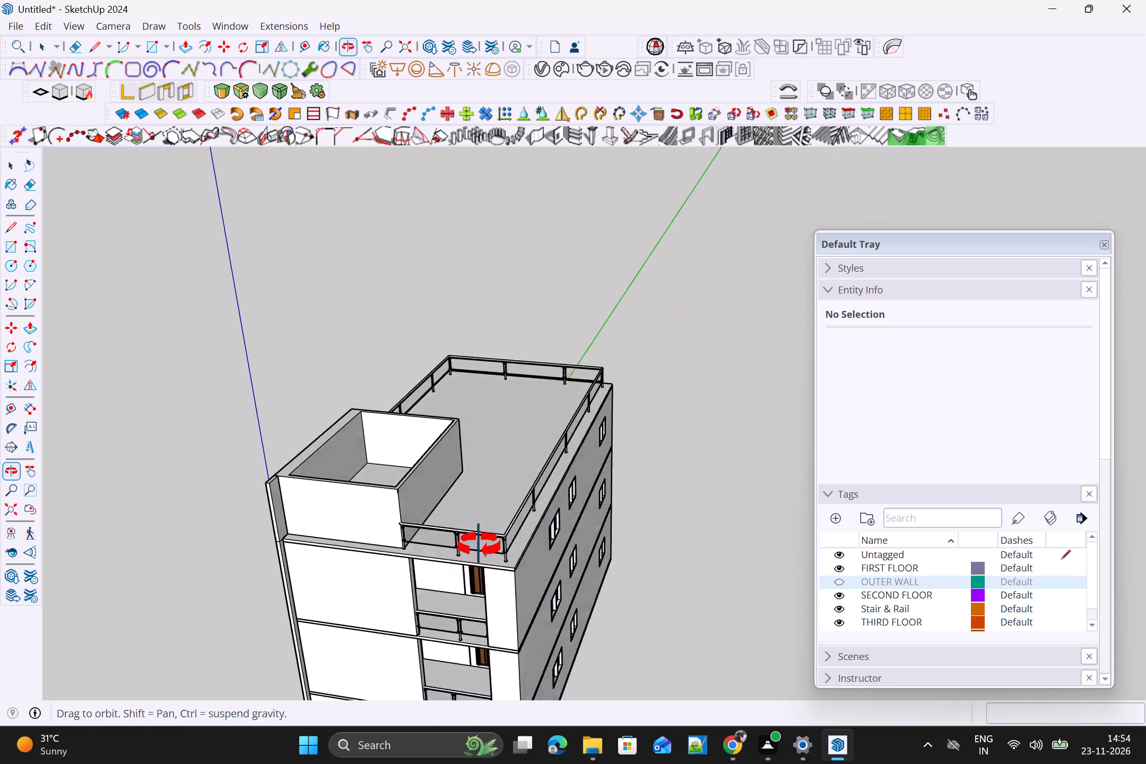
middle_click_drag(479, 545, 531, 392)
scroll(614, 510, "down", 4)
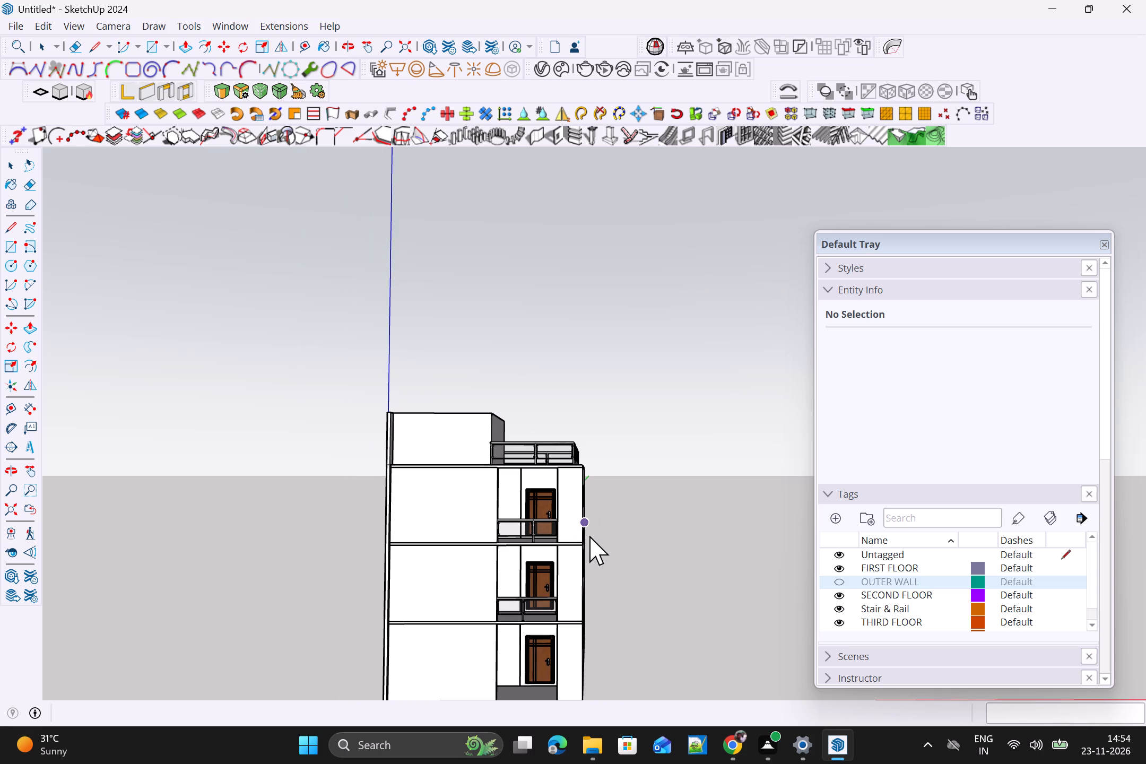
key("space")
scroll(598, 525, "down", 4)
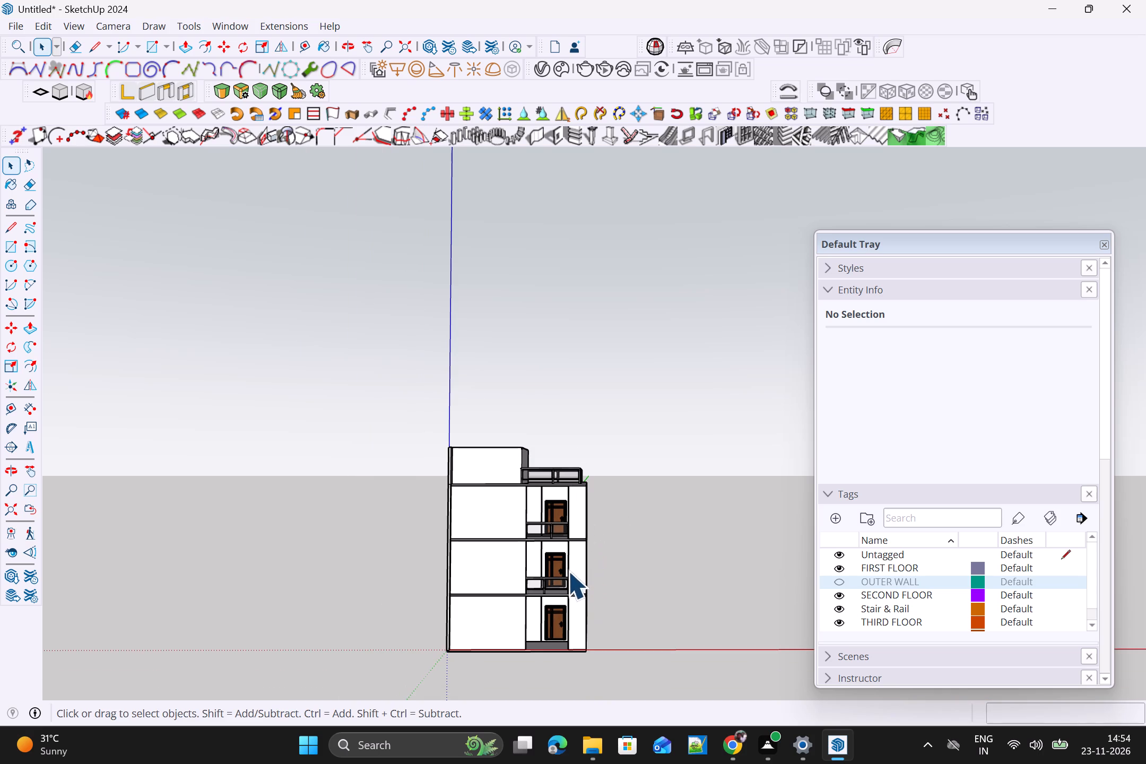
scroll(566, 568, "up", 7)
scroll(545, 565, "down", 4)
middle_click_drag(559, 565, 564, 492, "shift")
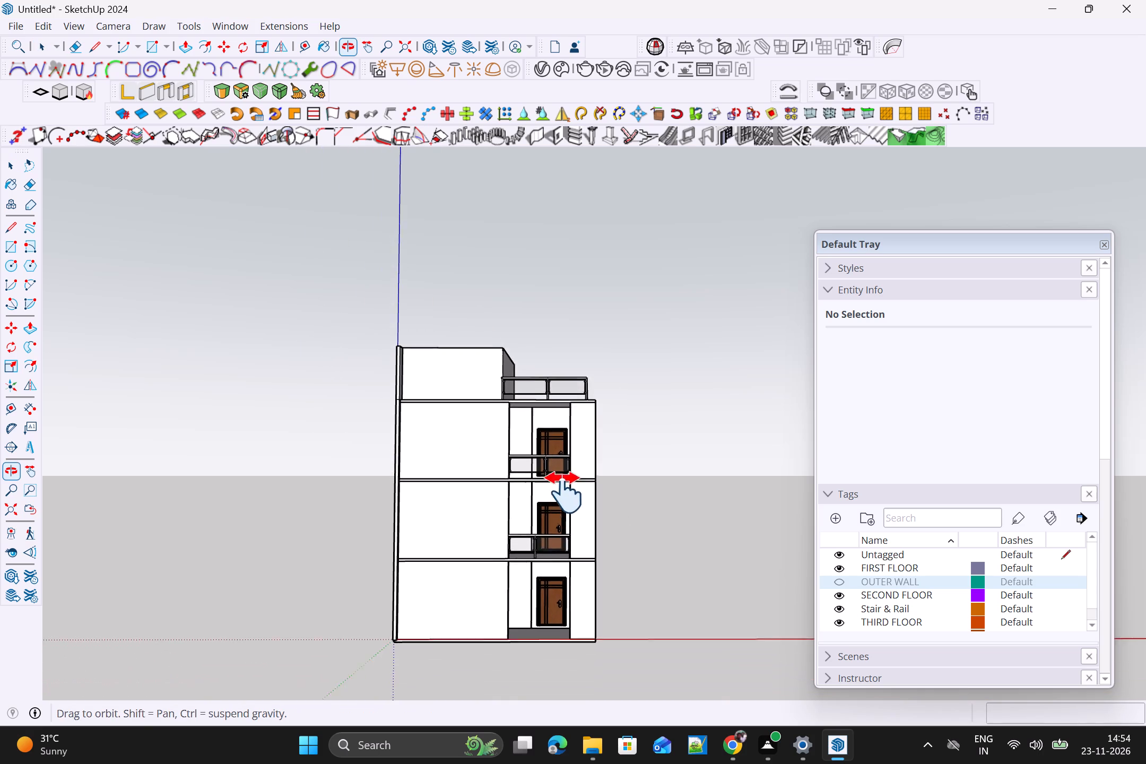
middle_click_drag(564, 492, 565, 484, "shift")
middle_click_drag(543, 511, 558, 579)
scroll(583, 565, "up", 3)
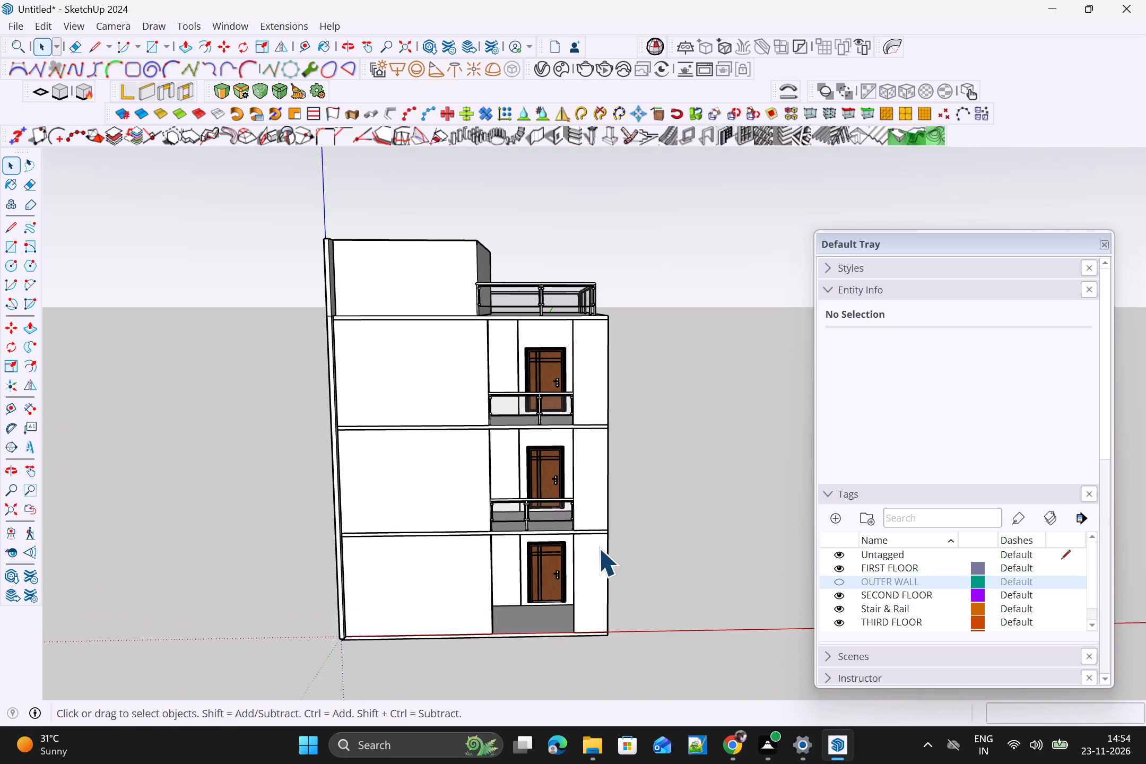
scroll(602, 542, "down", 1)
middle_click_drag(642, 536, 608, 552)
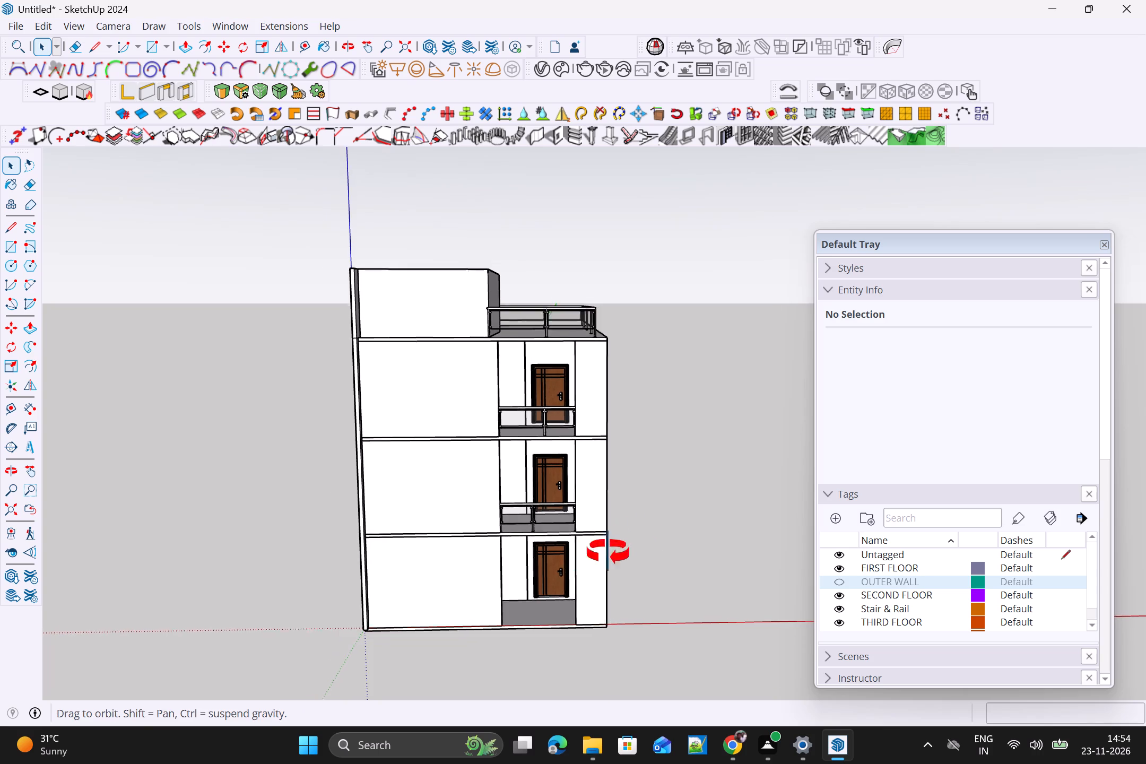
middle_click_drag(608, 552, 553, 571)
scroll(511, 459, "up", 3)
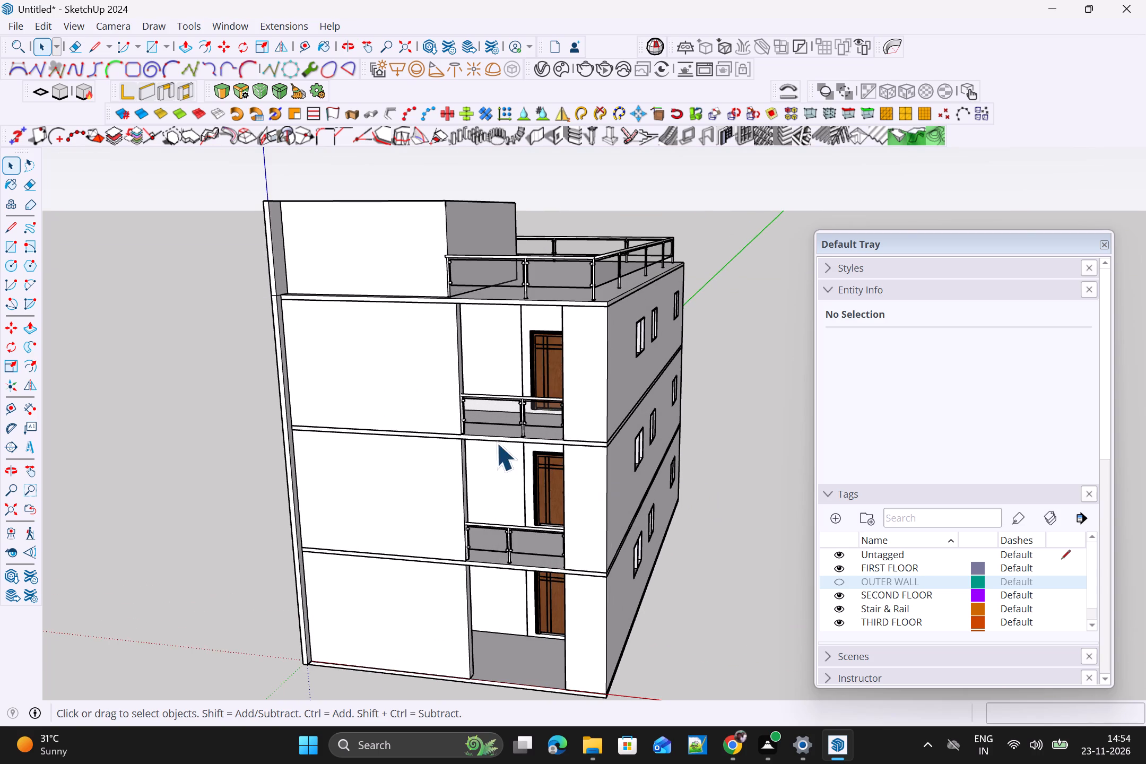
scroll(501, 477, "down", 4)
scroll(435, 465, "up", 3)
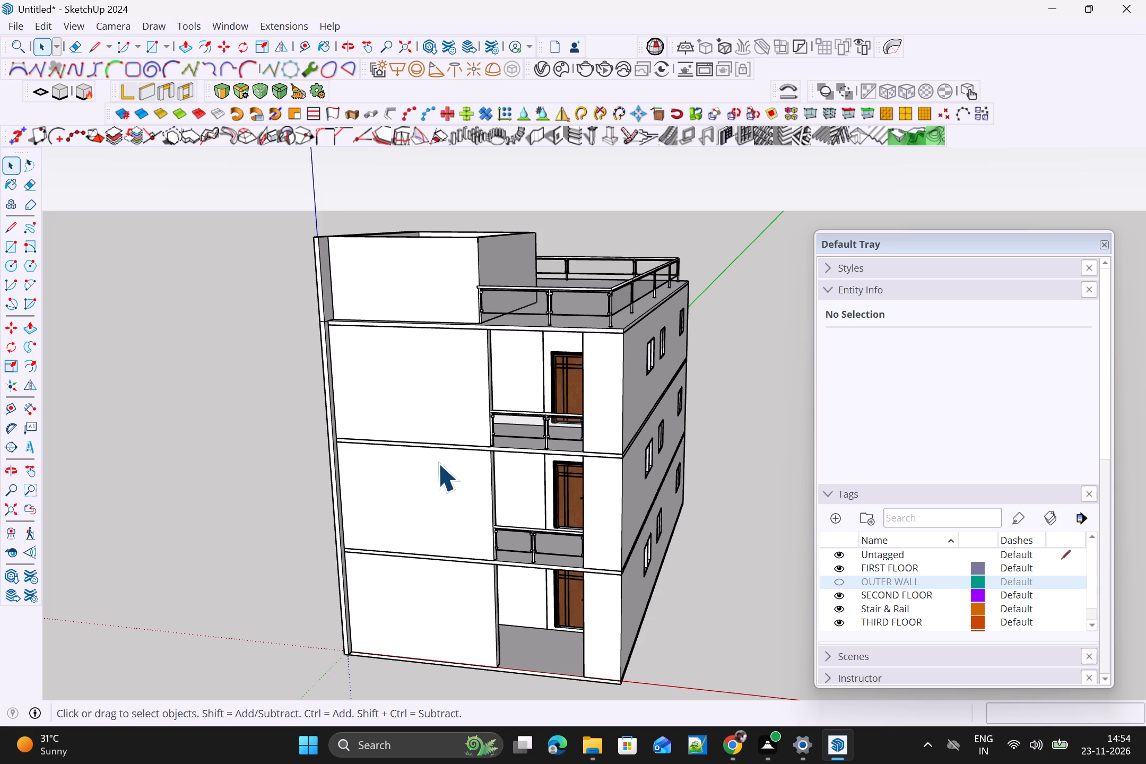
scroll(441, 463, "down", 3)
middle_click_drag(555, 494, 545, 494)
middle_click_drag(352, 494, 103, 498)
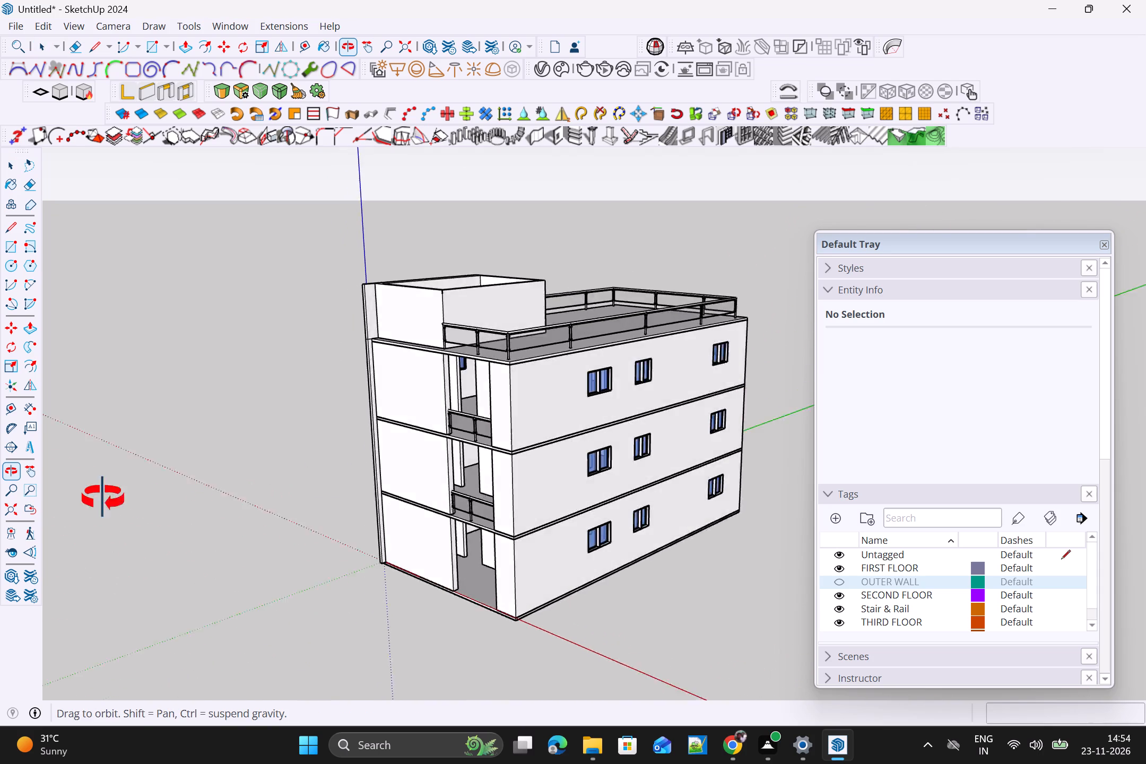
middle_click_drag(103, 498, 3, 498)
scroll(245, 446, "up", 3)
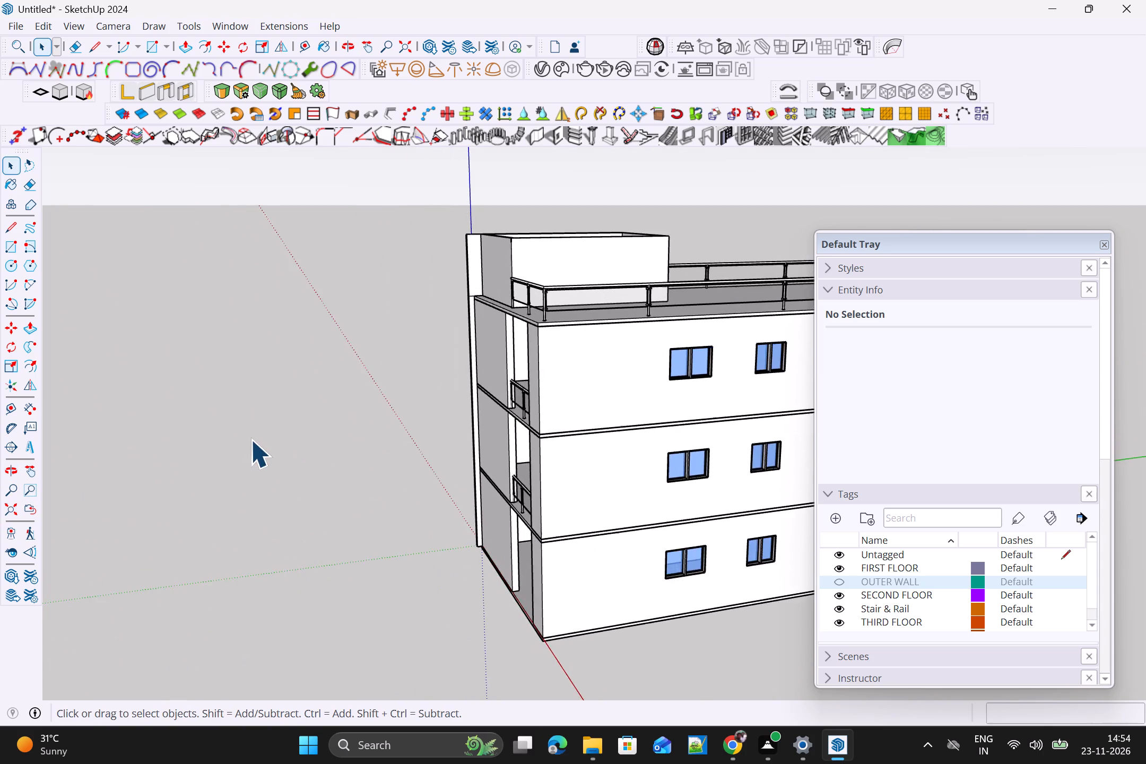
scroll(251, 441, "down", 5)
middle_click_drag(223, 473, 692, 509)
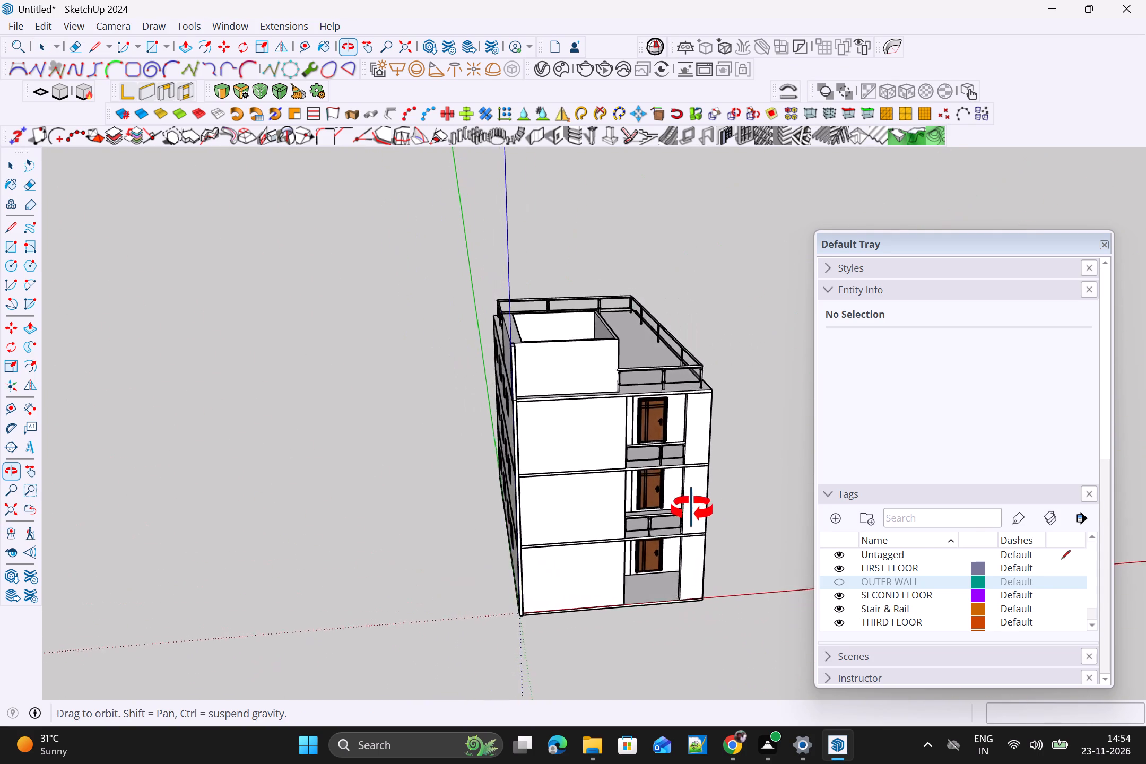
middle_click_drag(692, 509, 658, 408)
scroll(571, 323, "up", 3)
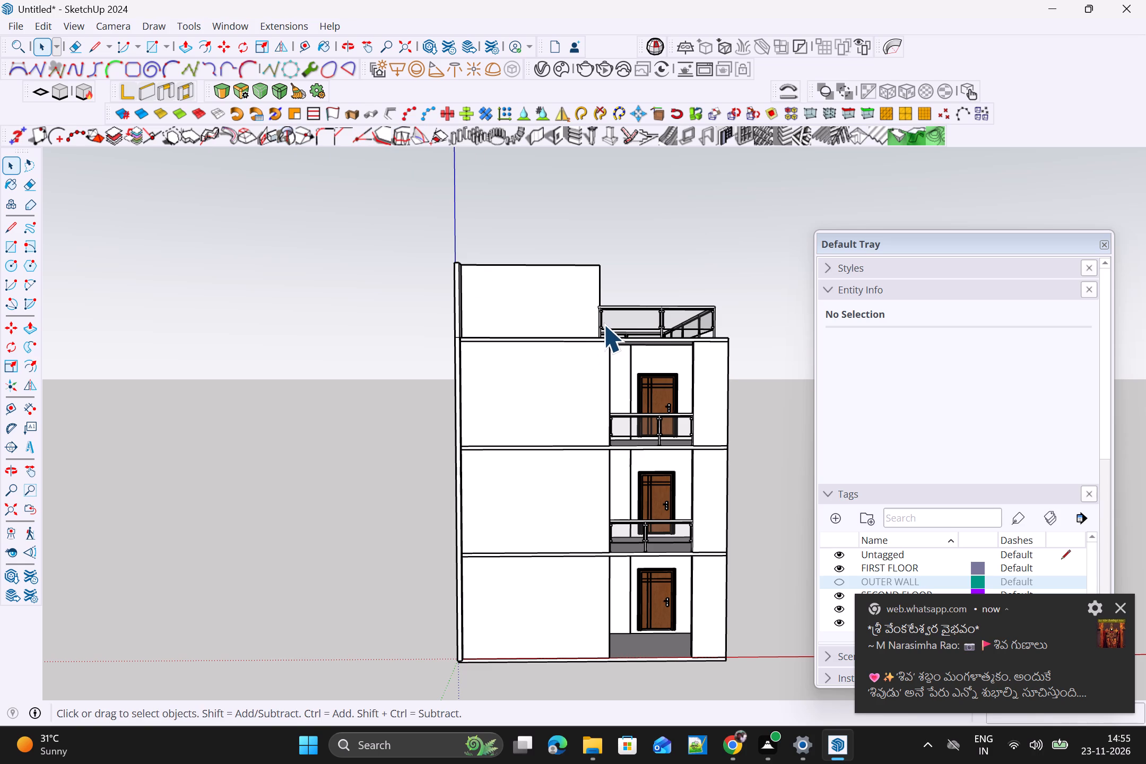
scroll(603, 324, "up", 6)
scroll(585, 336, "down", 4)
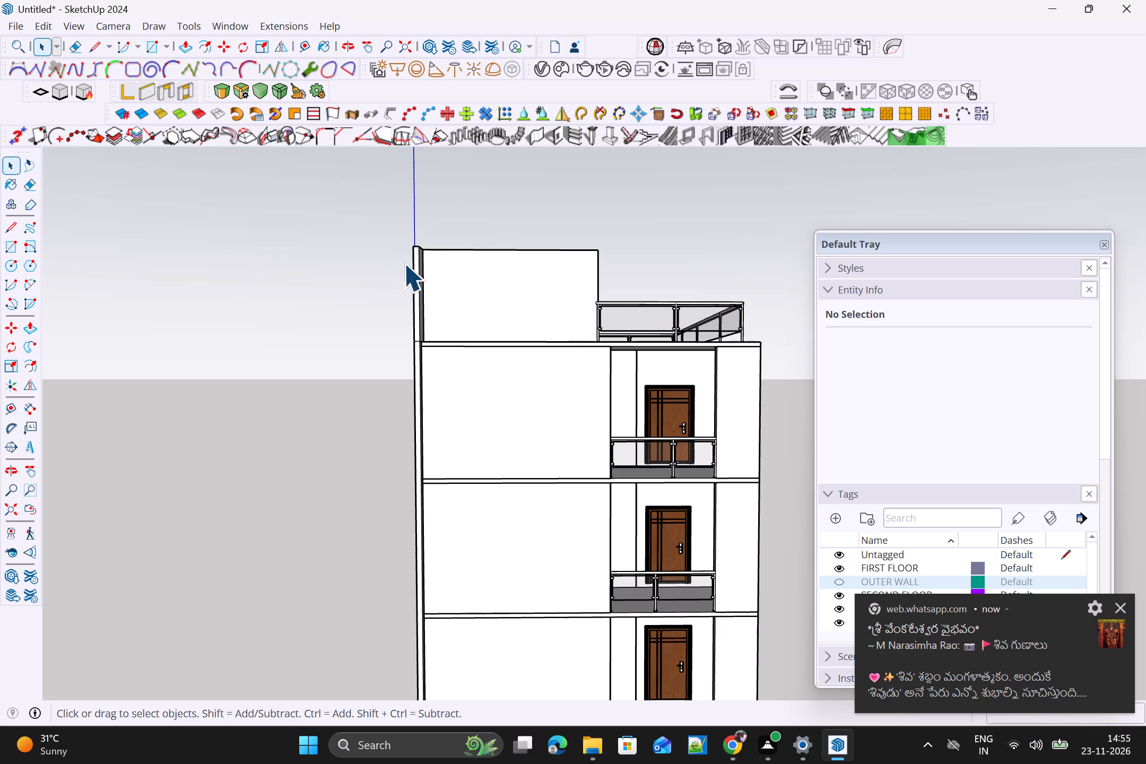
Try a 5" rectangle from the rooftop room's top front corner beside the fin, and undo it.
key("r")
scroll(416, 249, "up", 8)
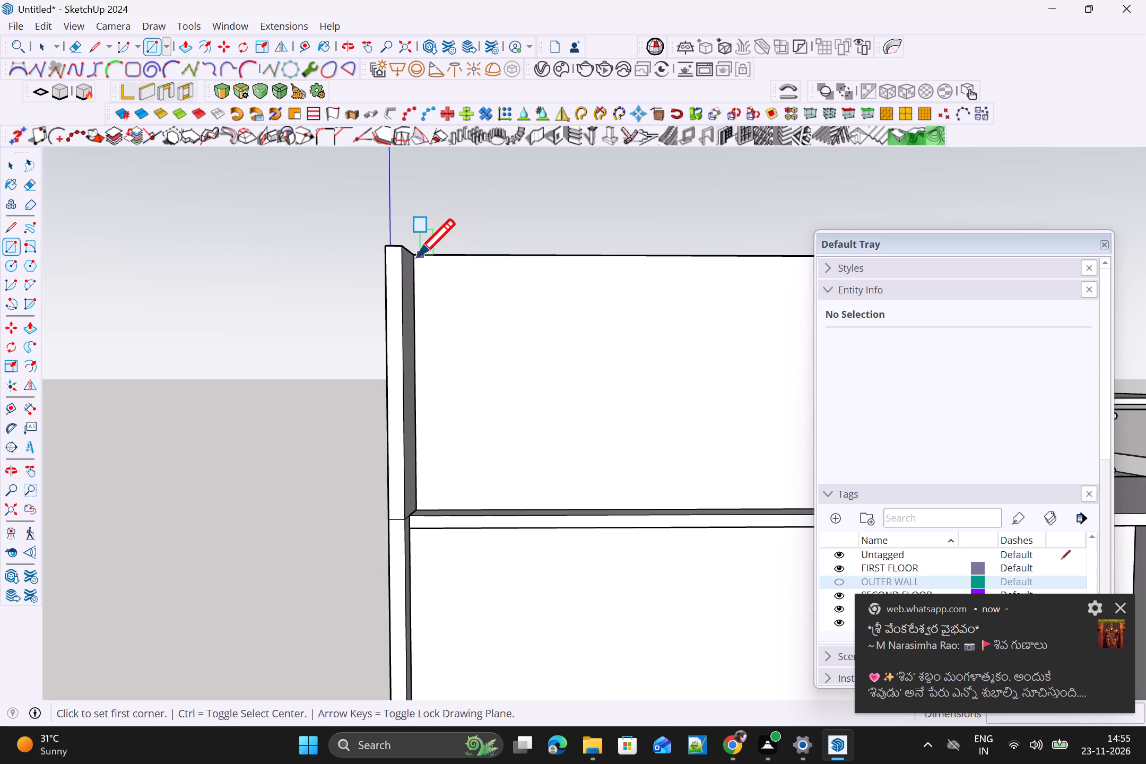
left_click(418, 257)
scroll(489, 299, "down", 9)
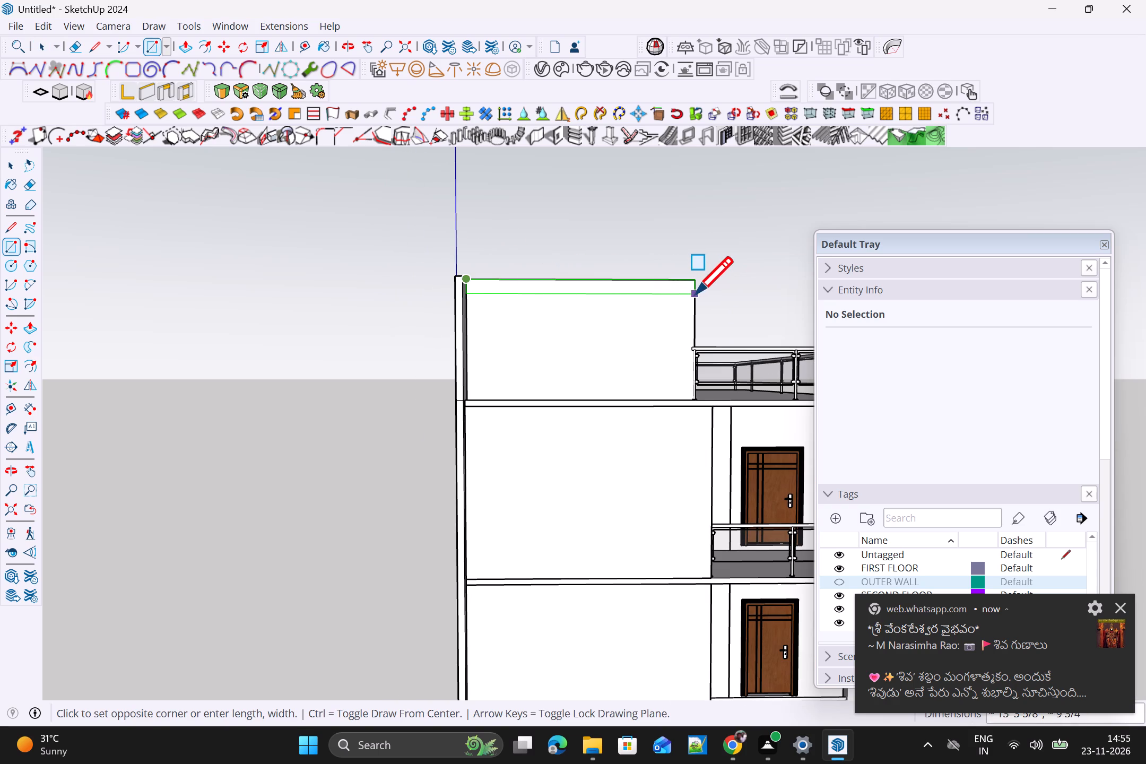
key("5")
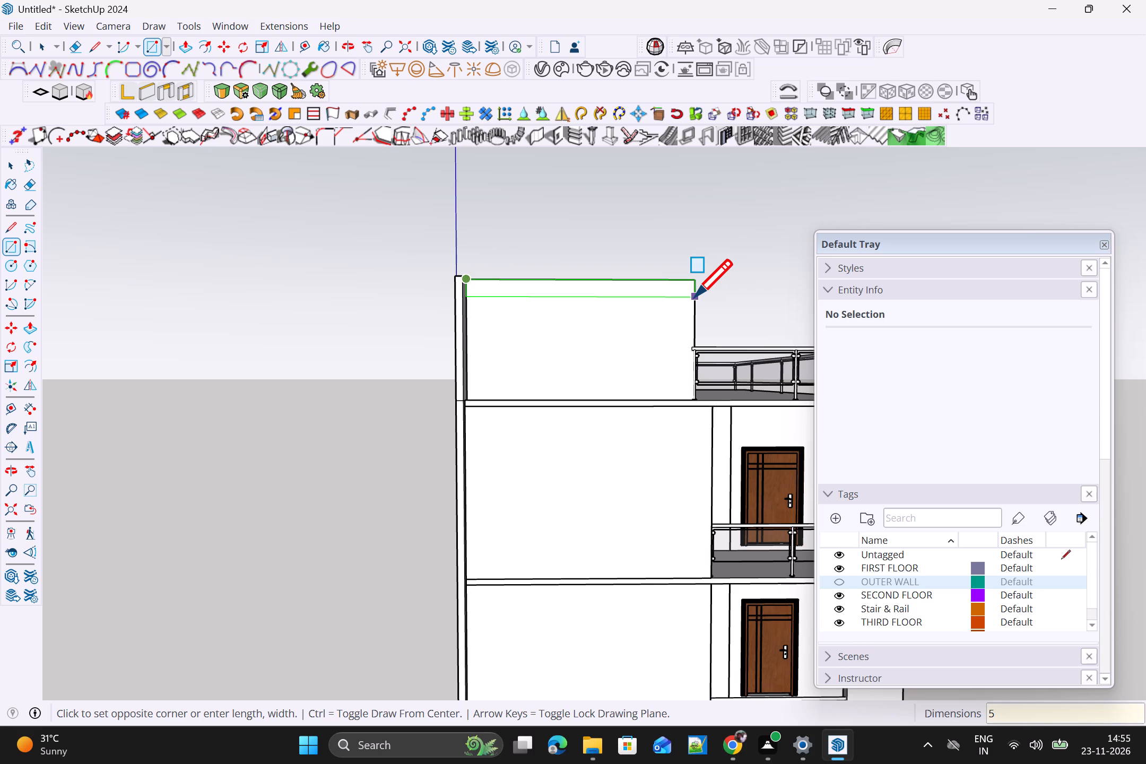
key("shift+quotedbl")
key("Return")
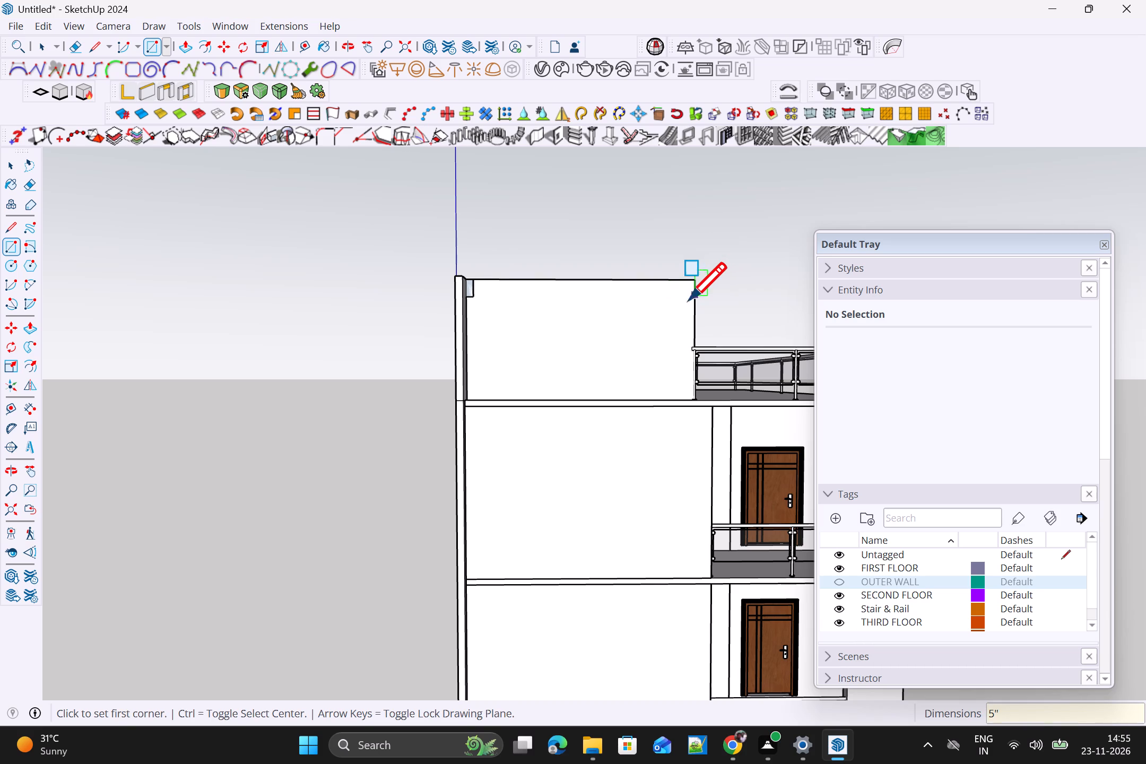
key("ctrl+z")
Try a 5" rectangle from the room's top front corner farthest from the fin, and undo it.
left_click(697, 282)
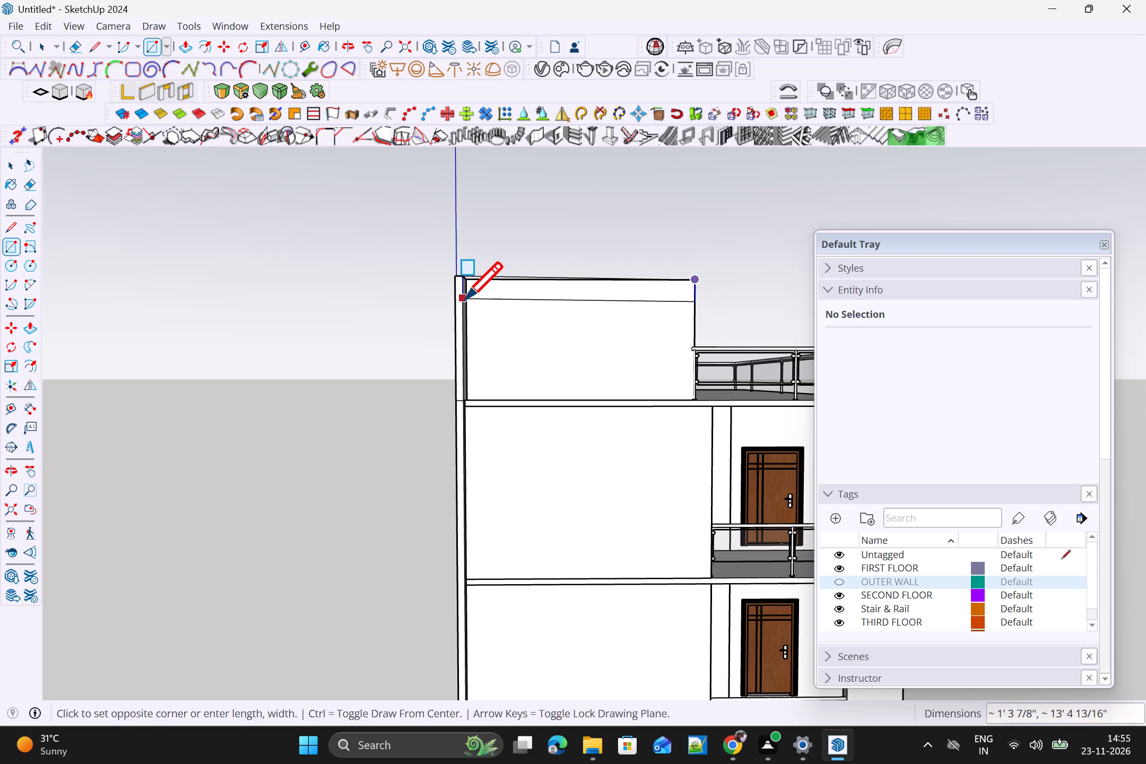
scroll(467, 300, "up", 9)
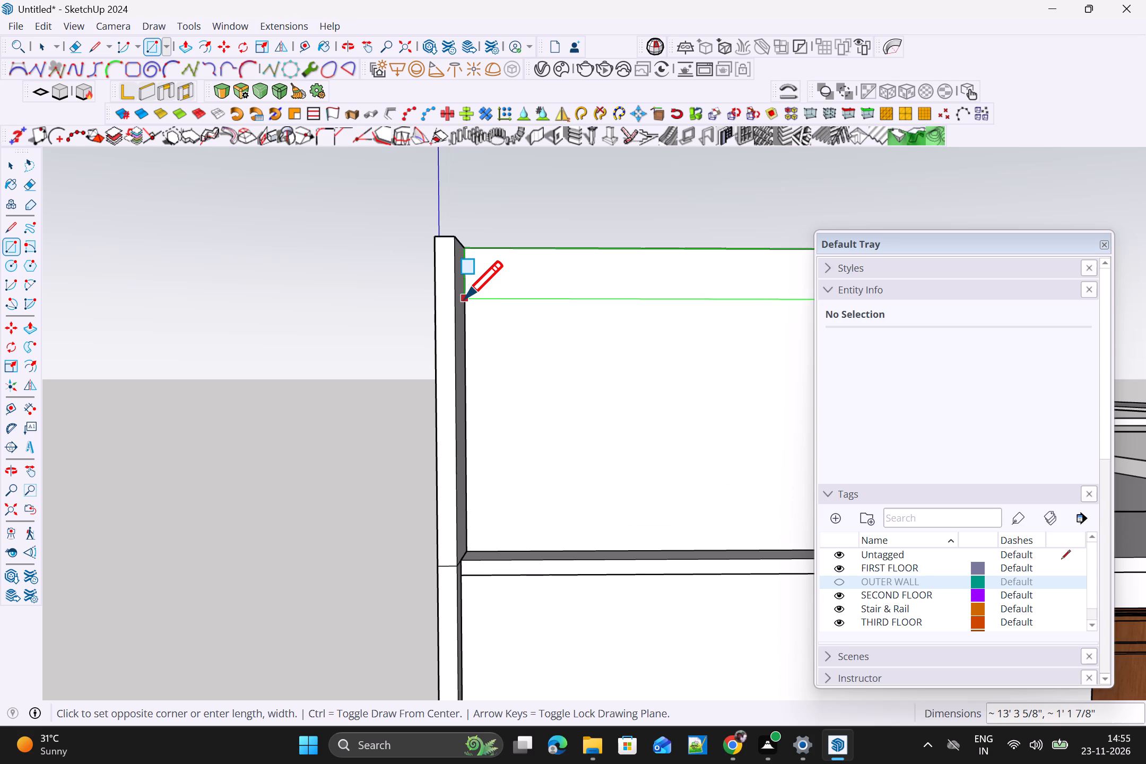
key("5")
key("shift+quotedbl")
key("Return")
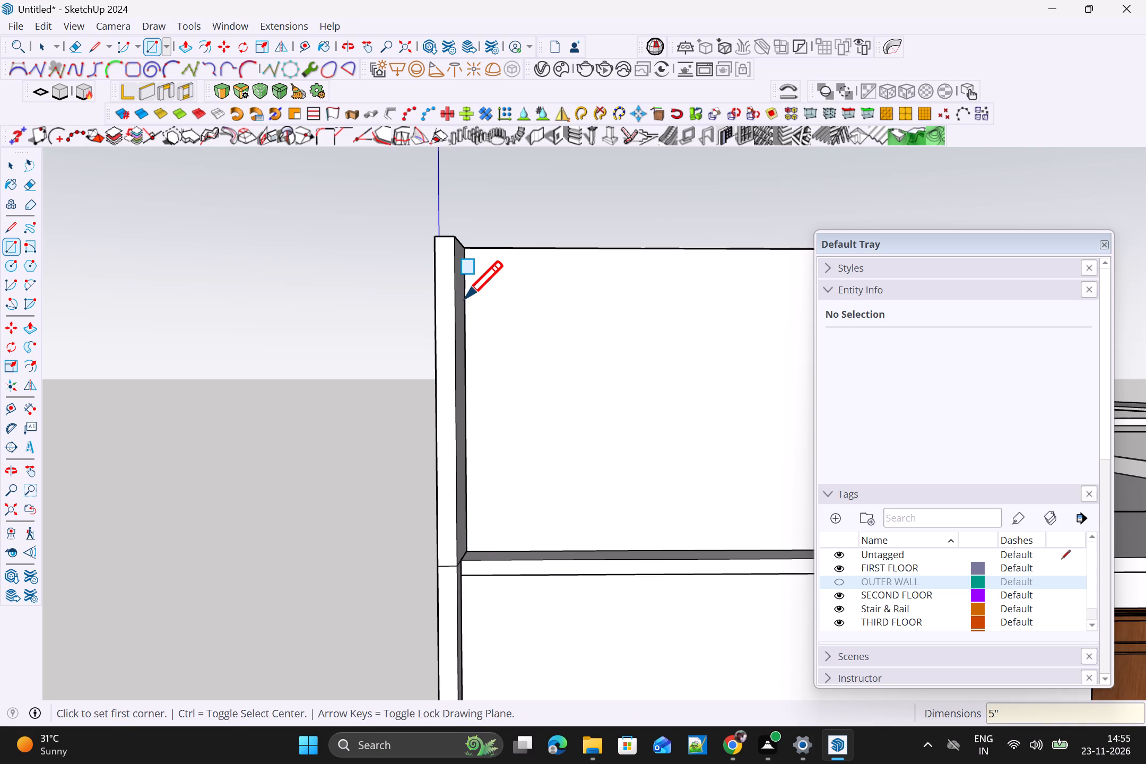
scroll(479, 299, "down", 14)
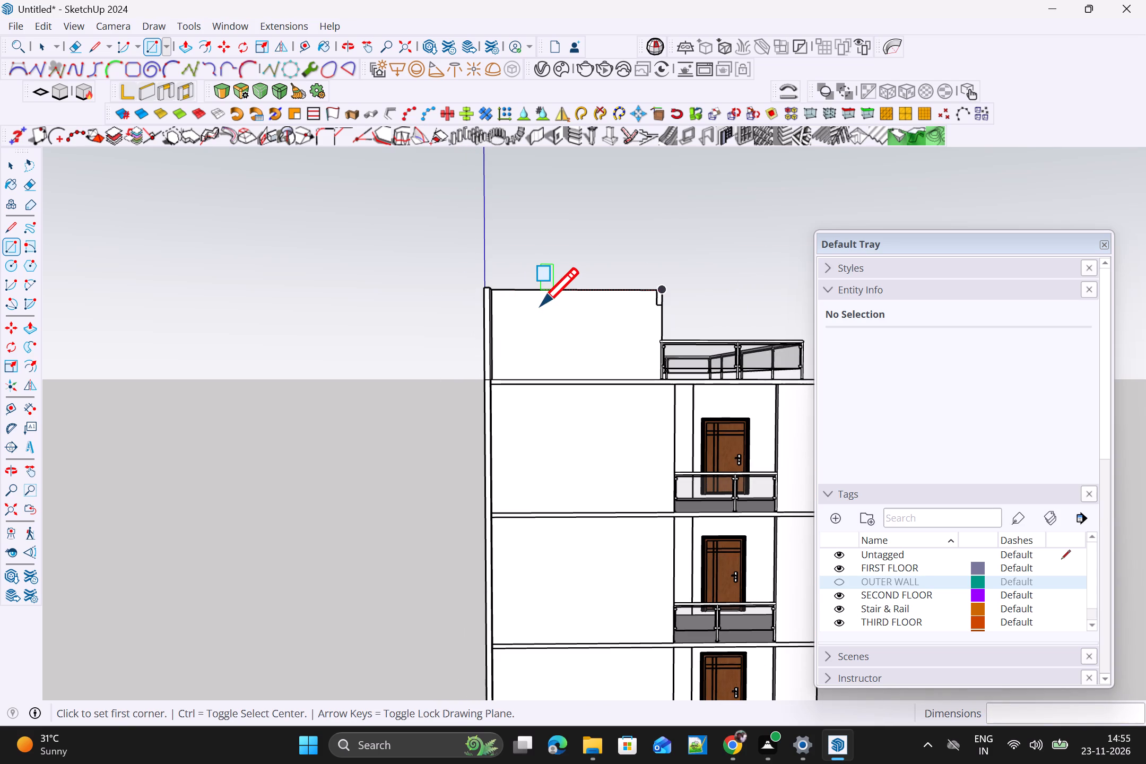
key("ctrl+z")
Draw a rectangular band about 13' 4" wide and 5" high along the top of the rooftop room's front wall.
scroll(514, 290, "up", 9)
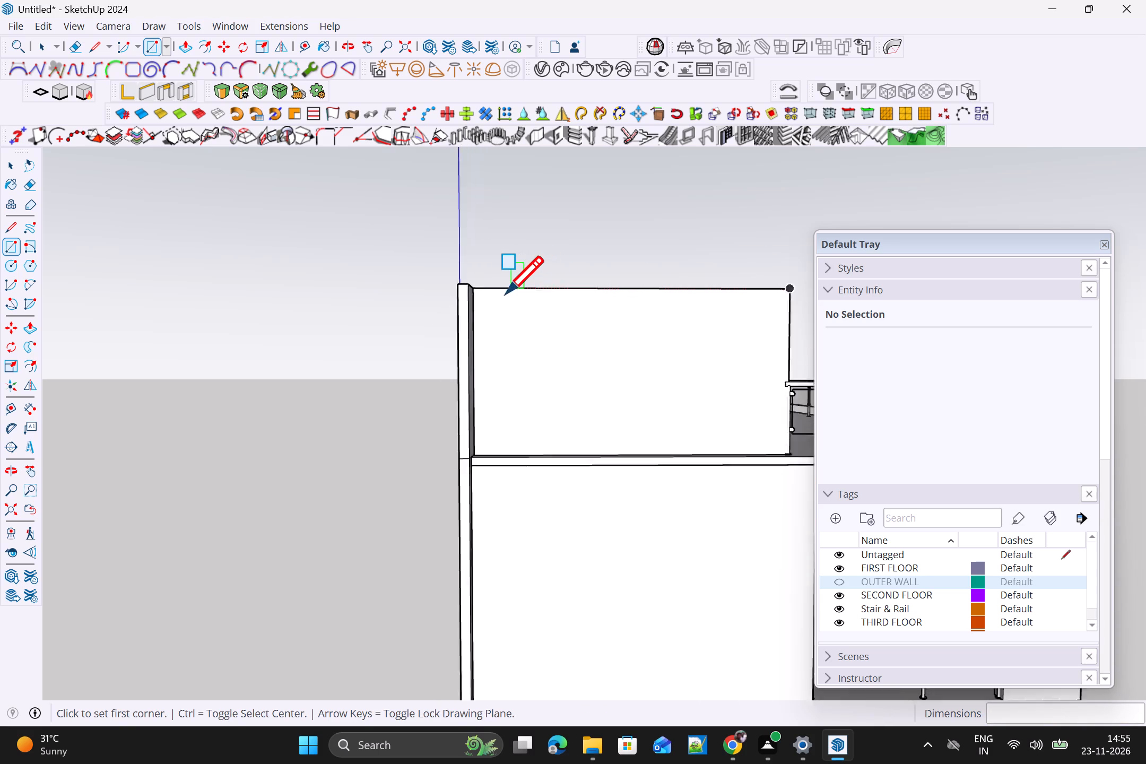
left_click(464, 286)
scroll(518, 312, "down", 5)
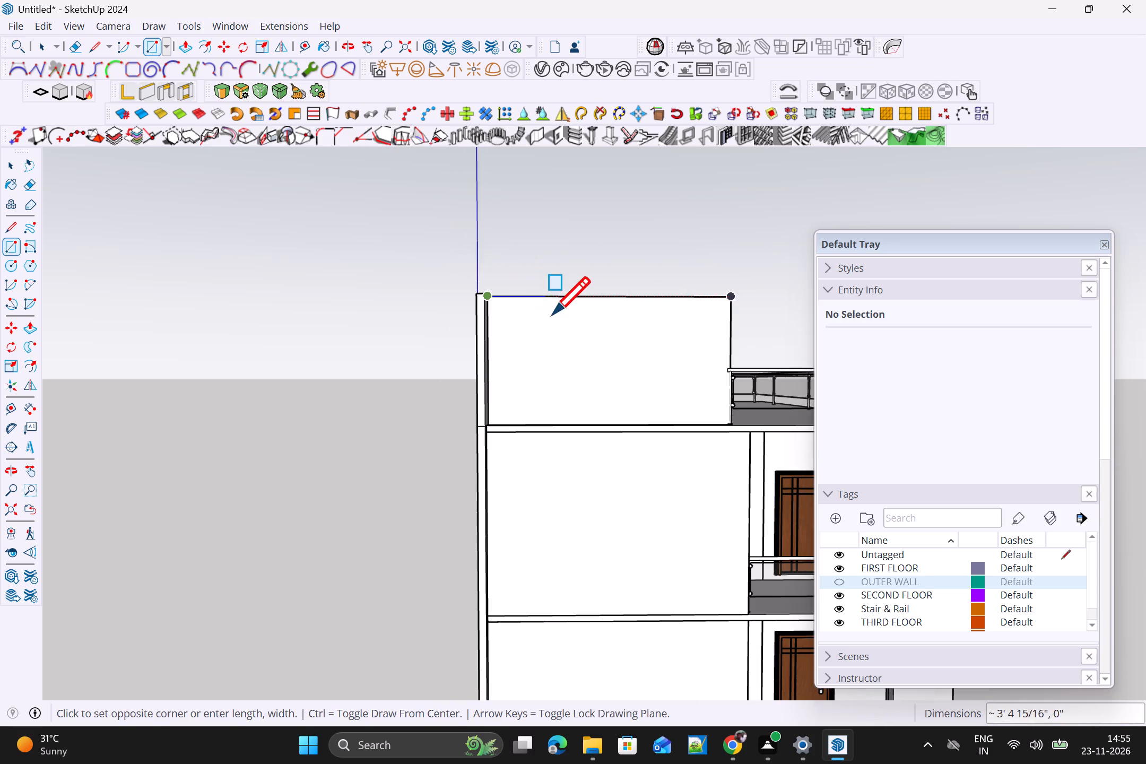
middle_click_drag(566, 315, 438, 342, "shift")
scroll(623, 341, "up", 5)
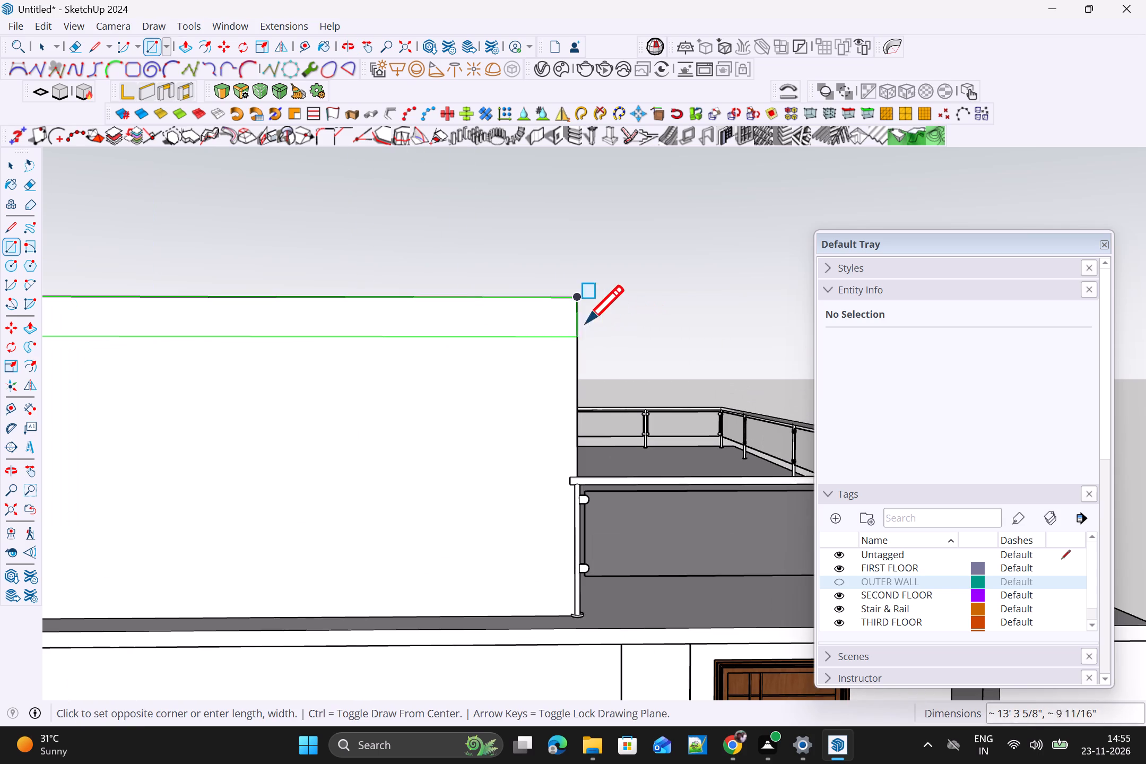
left_click(577, 318)
Extrude the band along the rooftop room's front wall outward about 1' 7", flush with the corner fin's front edge.
scroll(577, 322, "down", 9)
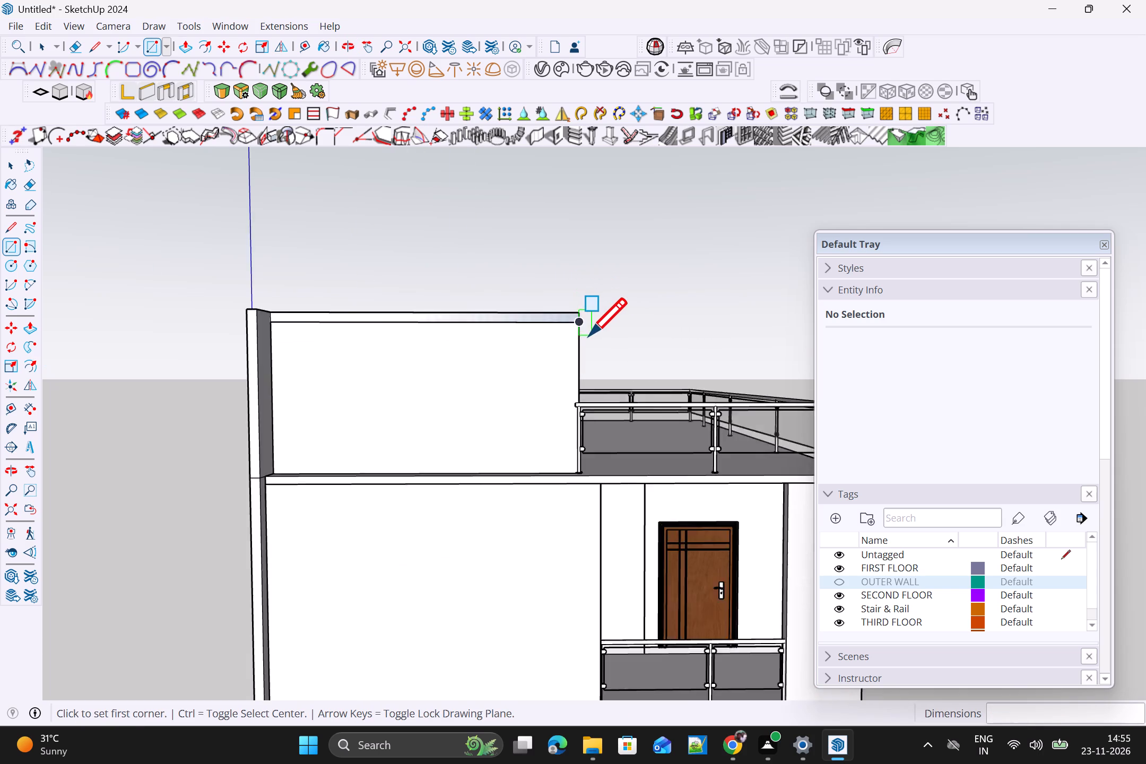
scroll(589, 336, "down", 2)
key("p")
scroll(548, 303, "up", 3)
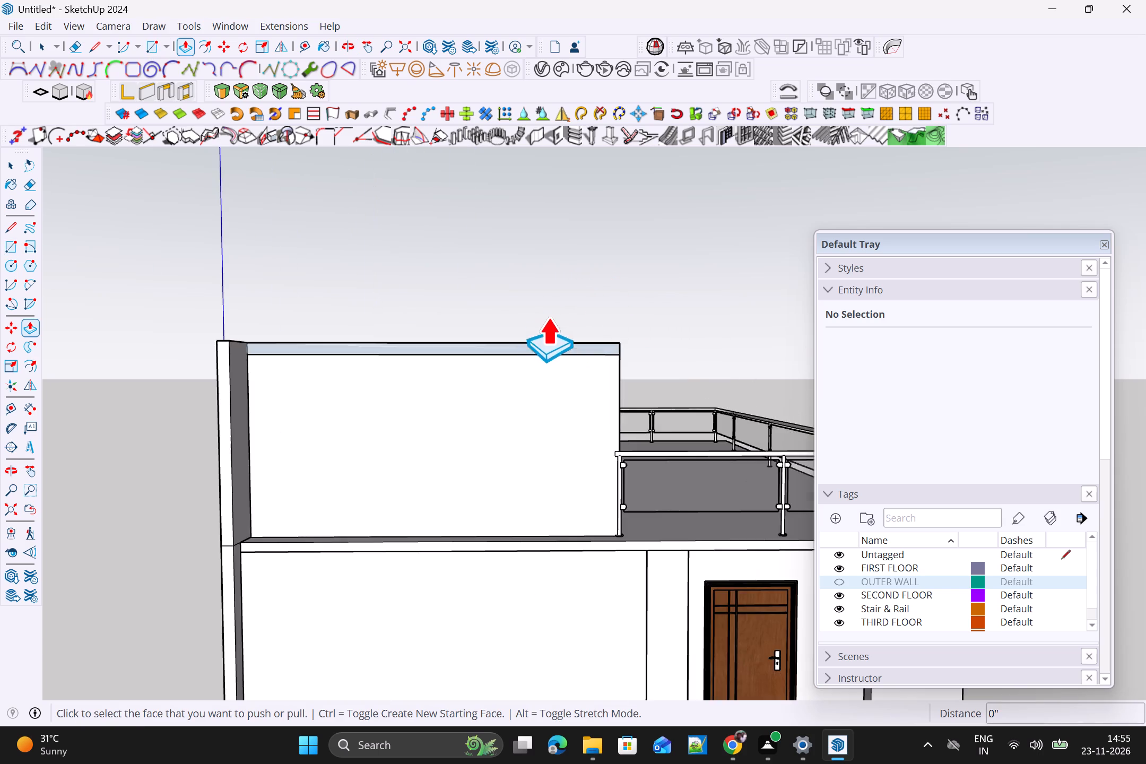
scroll(548, 316, "up", 8)
left_click_drag(518, 398, 525, 398)
scroll(531, 393, "down", 7)
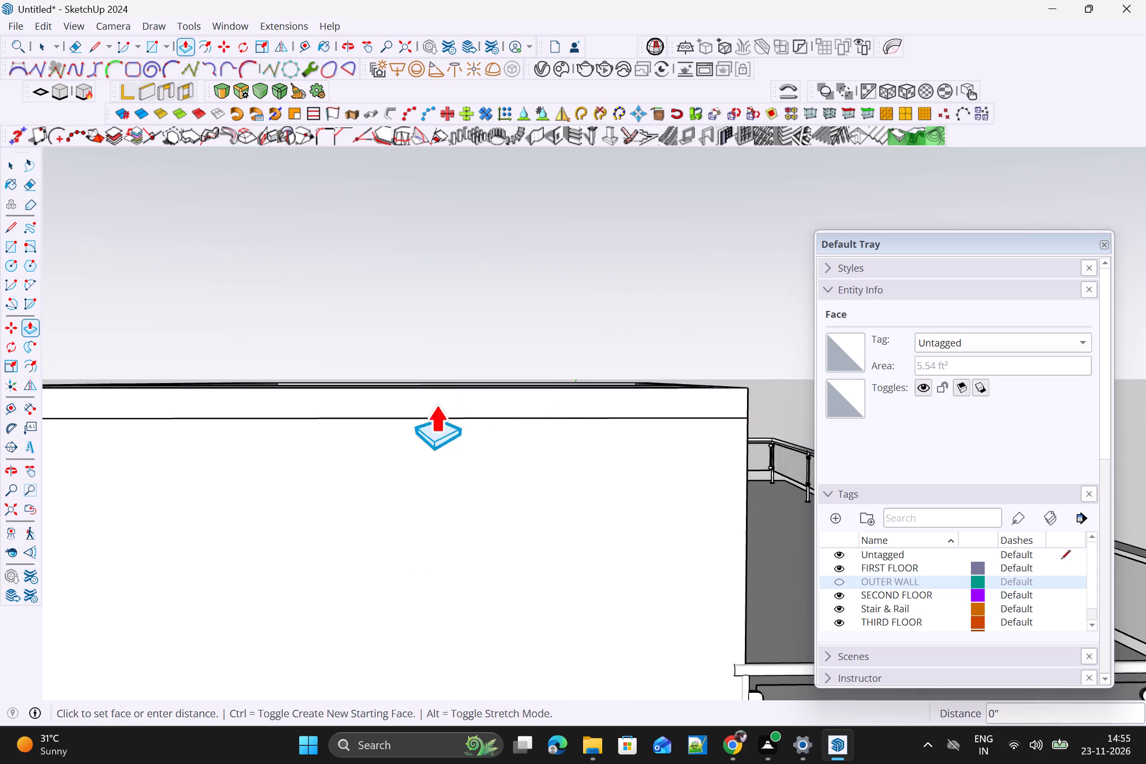
scroll(336, 411, "down", 13)
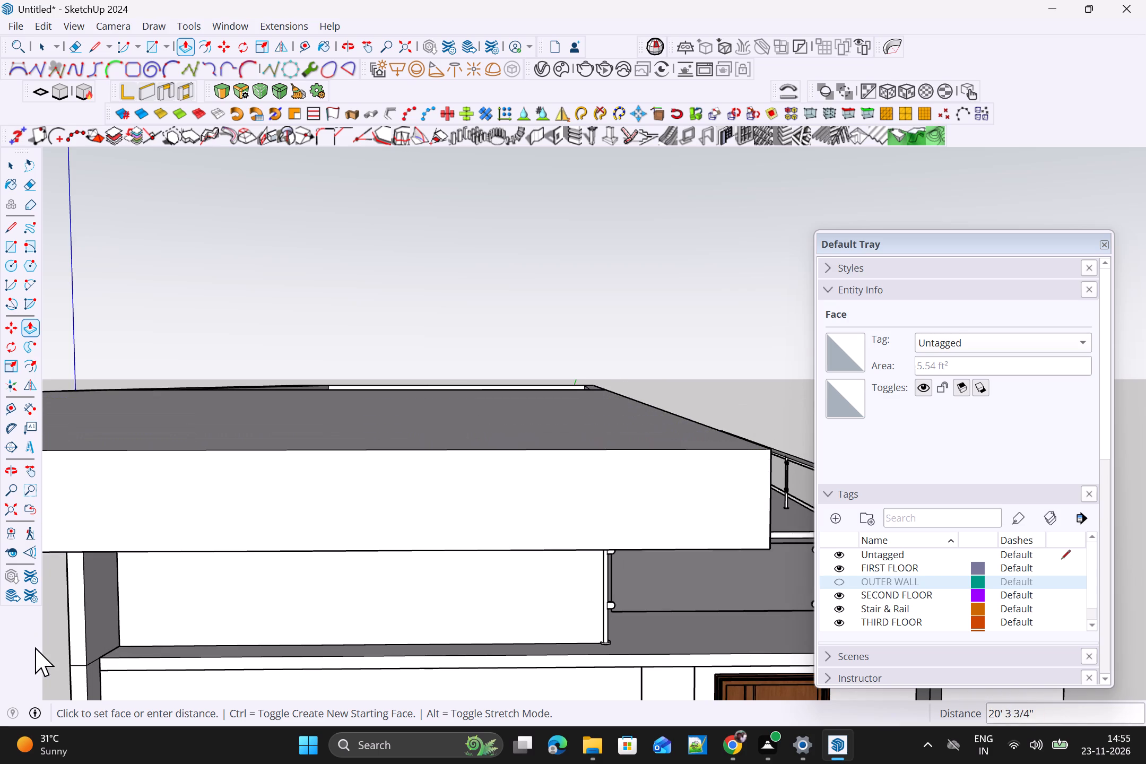
left_click(80, 612)
scroll(108, 605, "down", 10)
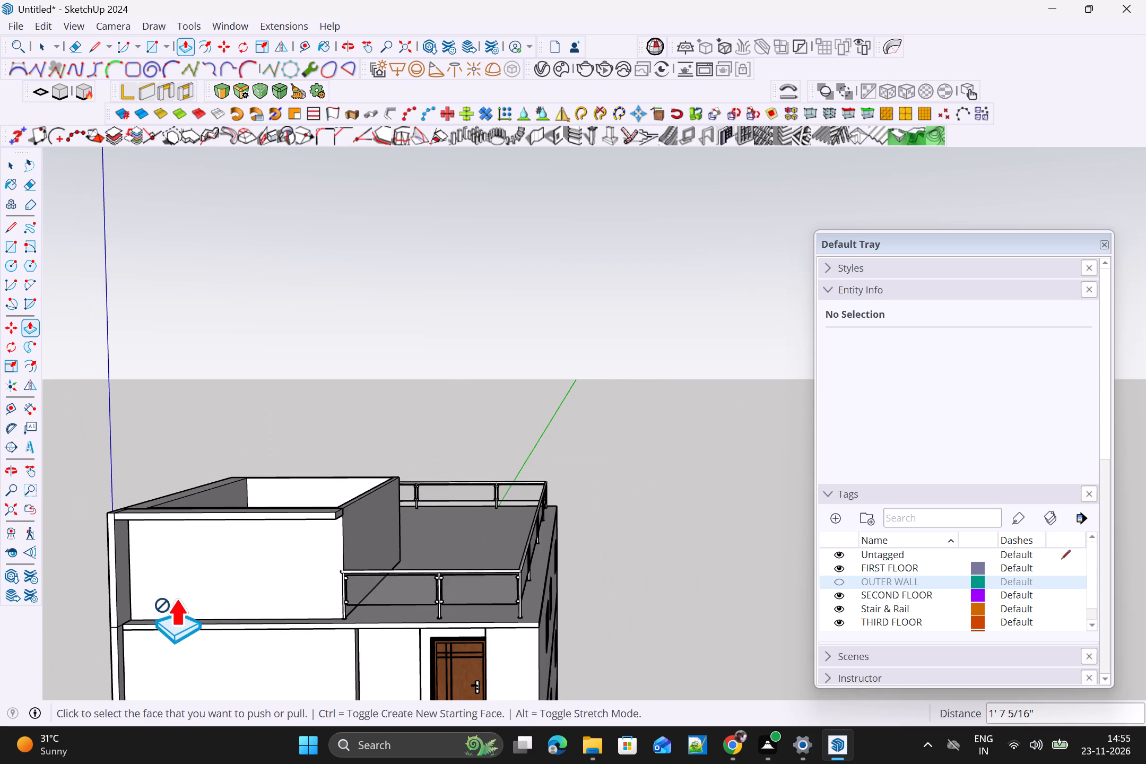
key("space")
Examine the projecting rooftop-room slab, the adjoining fin and the building's side elevation from several angles and distances.
scroll(181, 601, "down", 5)
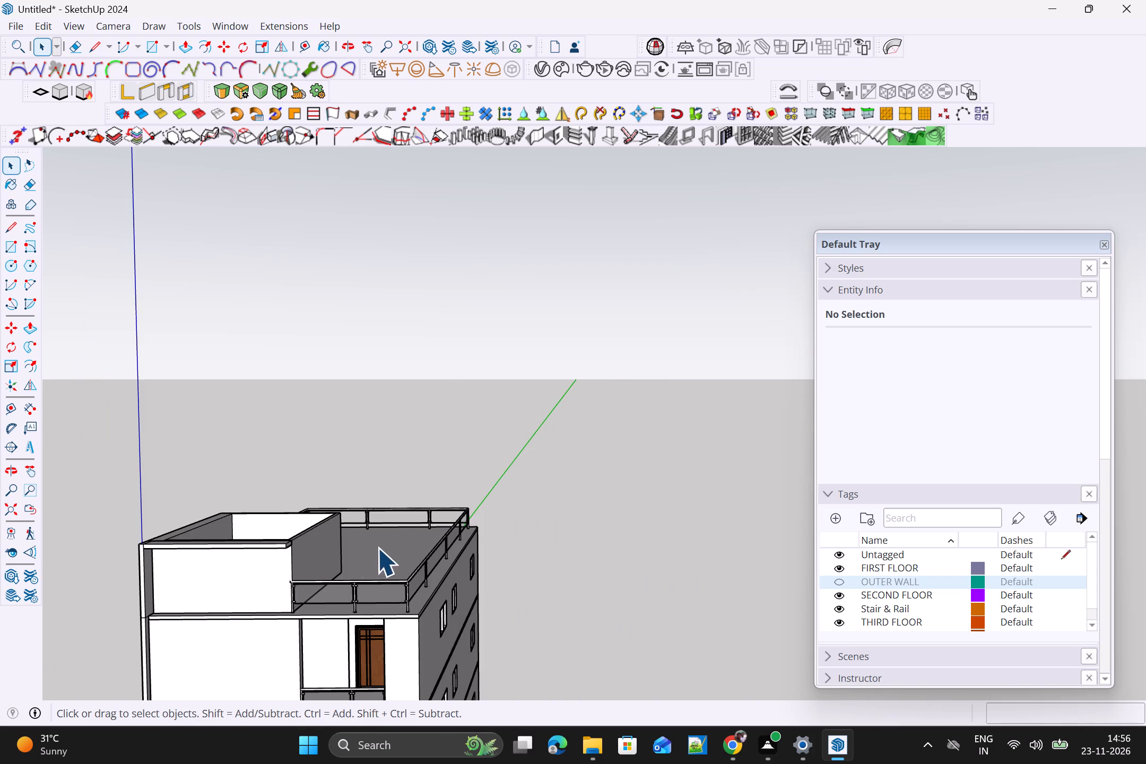
scroll(287, 558, "up", 5)
middle_click_drag(360, 575, 21, 602)
scroll(355, 576, "up", 1)
scroll(326, 501, "up", 2)
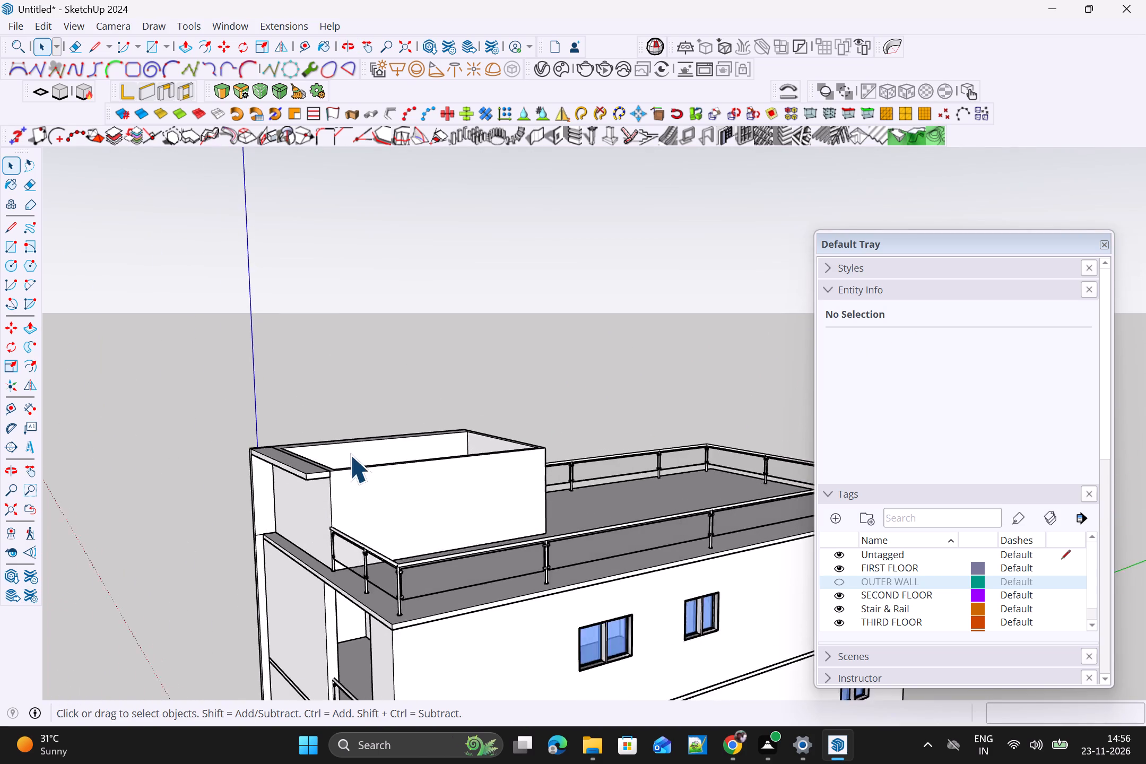
scroll(350, 455, "up", 7)
middle_click_drag(312, 472, 291, 472)
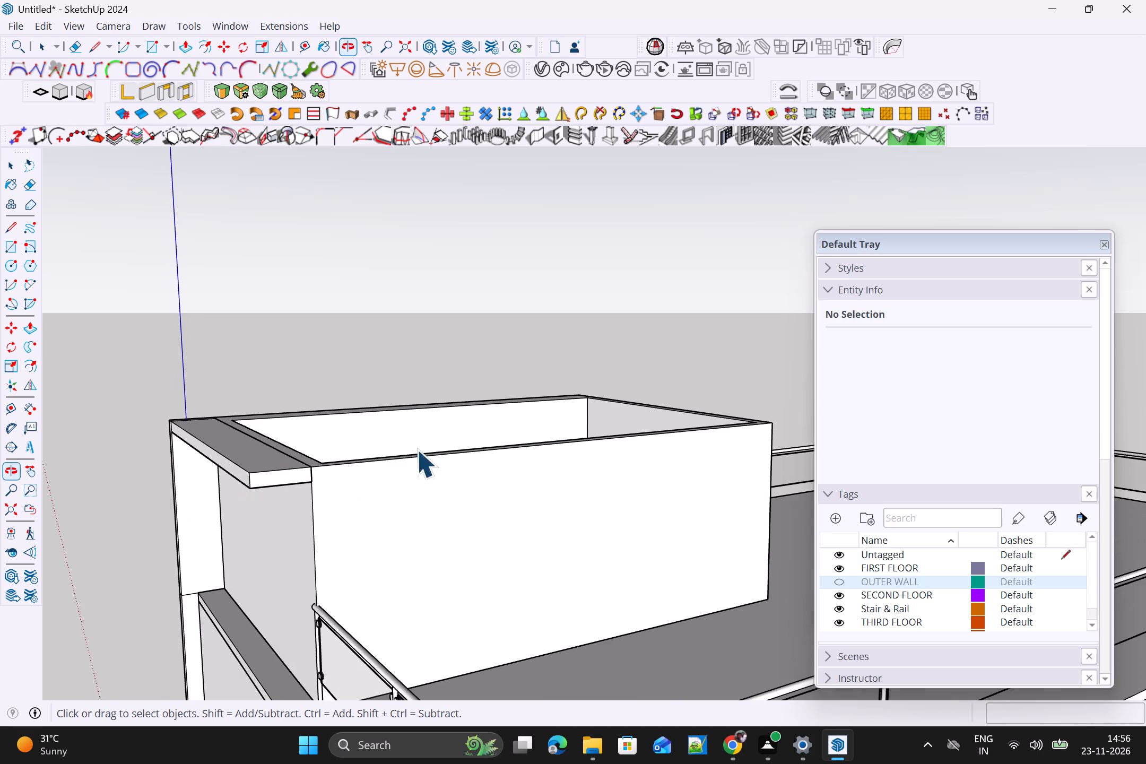
scroll(519, 440, "up", 3)
middle_click_drag(542, 509, 509, 513)
scroll(483, 492, "down", 12)
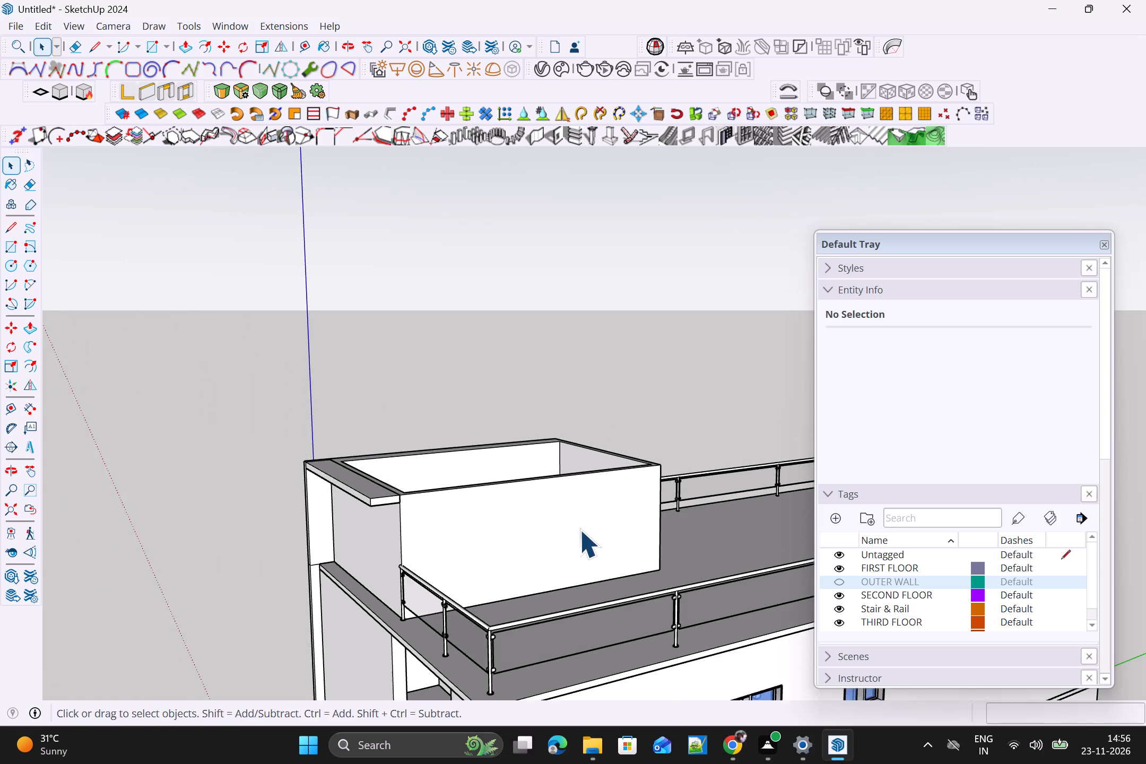
scroll(580, 529, "down", 5)
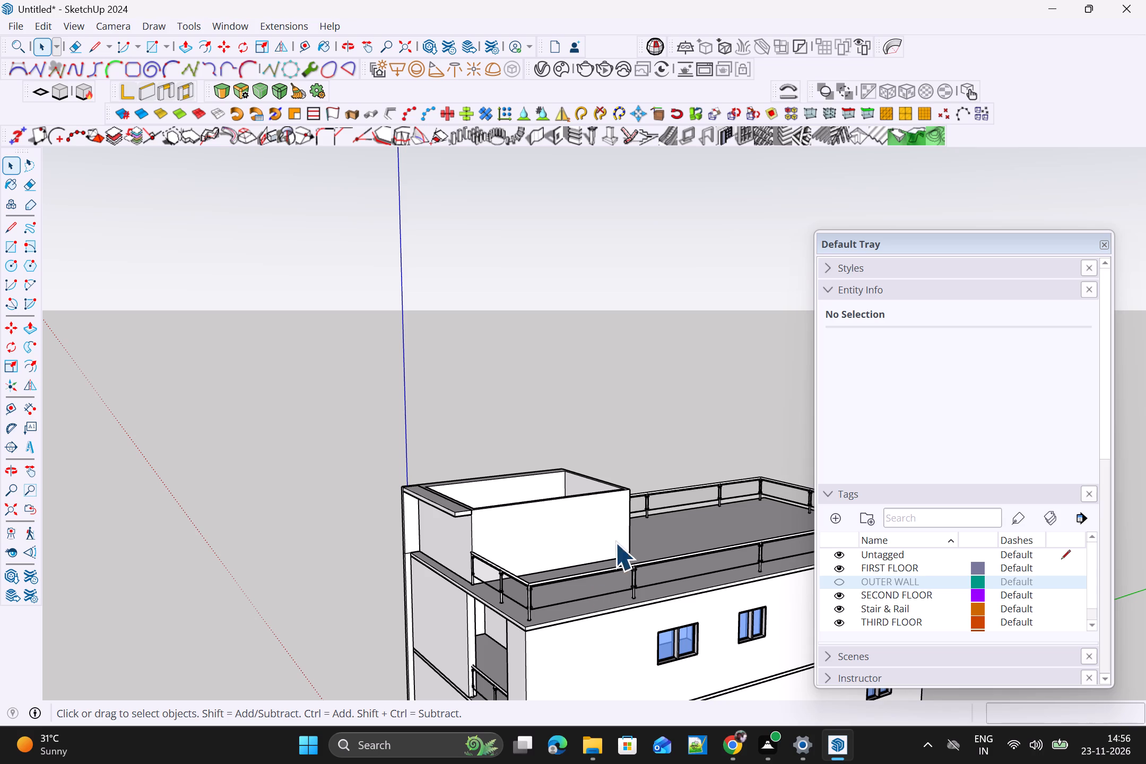
scroll(593, 401, "down", 2)
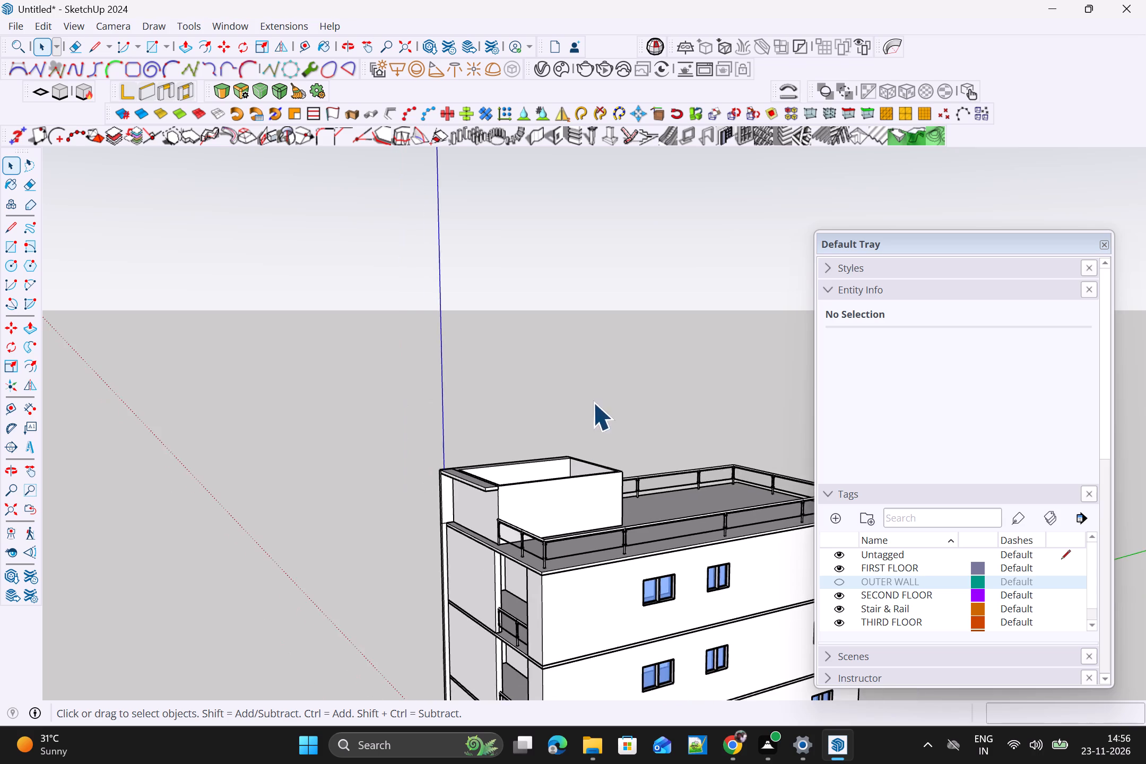
scroll(593, 402, "down", 11)
scroll(628, 459, "down", 5)
middle_click_drag(728, 474, 713, 477)
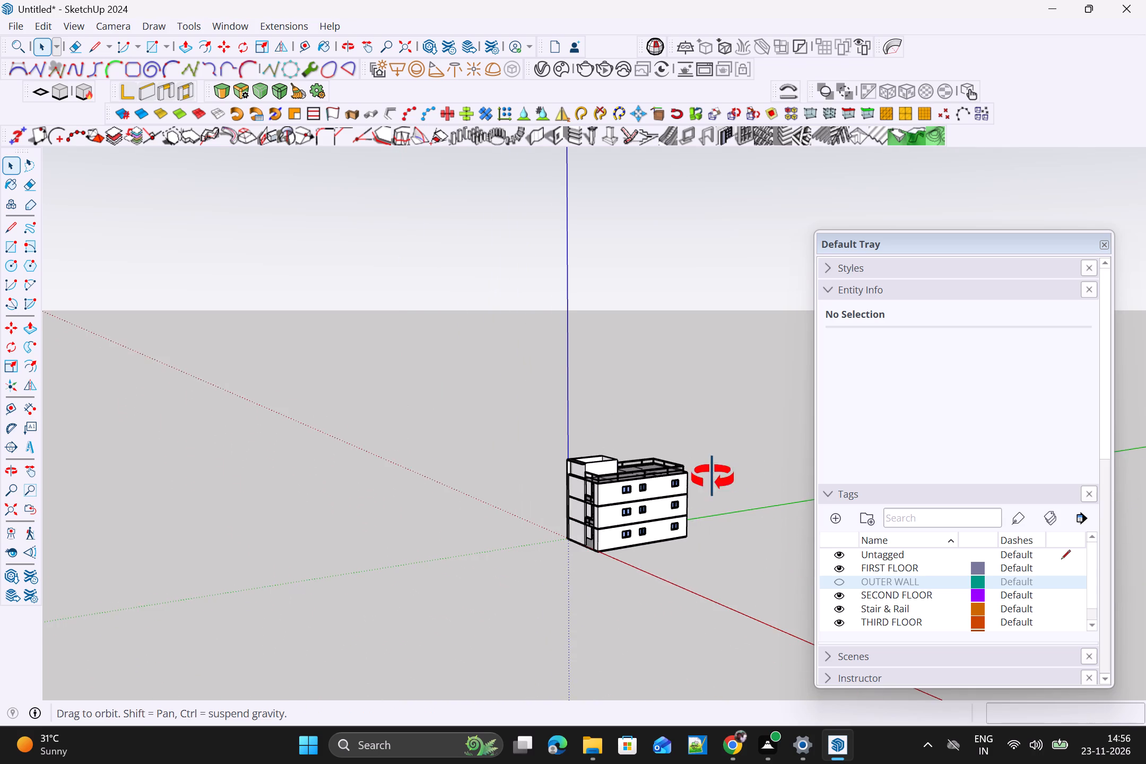
middle_click_drag(713, 477, 566, 507)
scroll(587, 490, "up", 9)
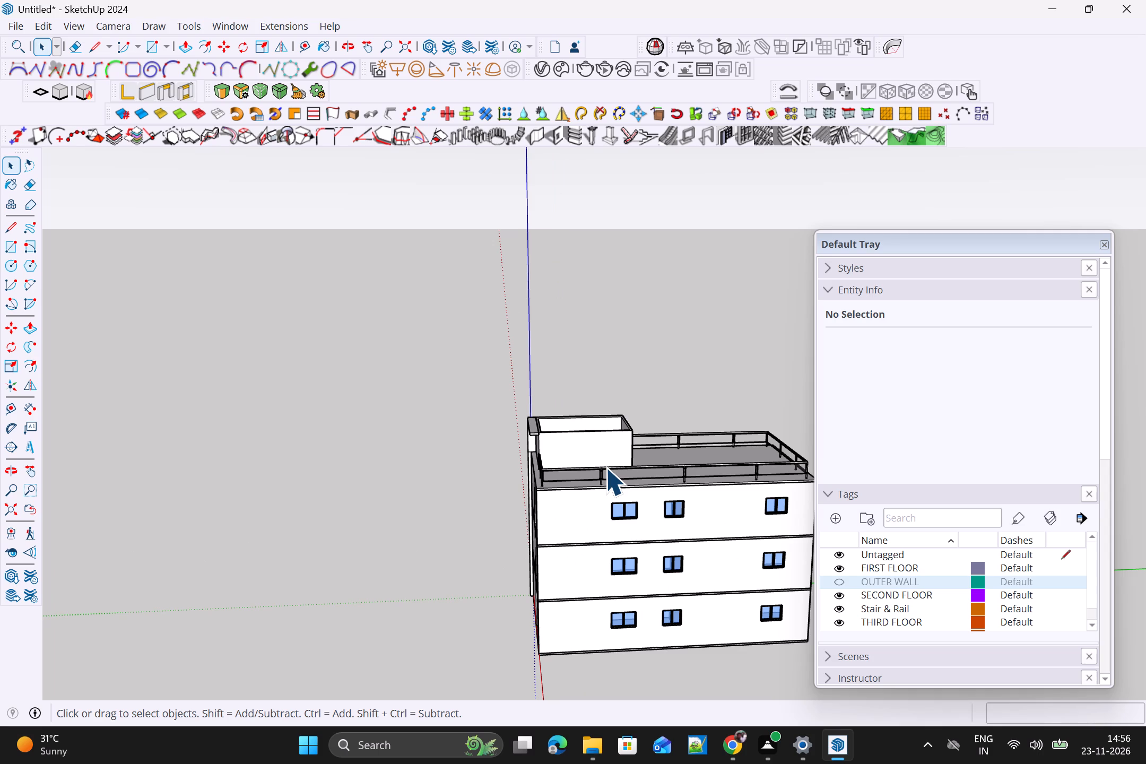
scroll(574, 444, "up", 4)
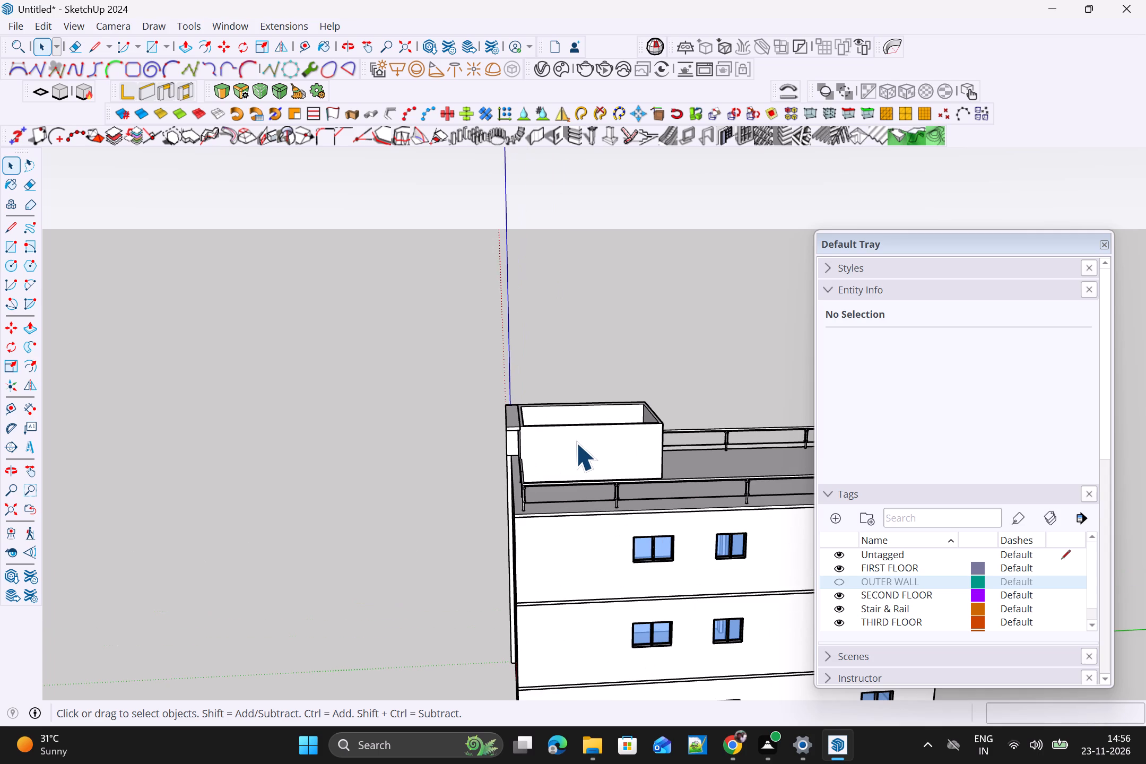
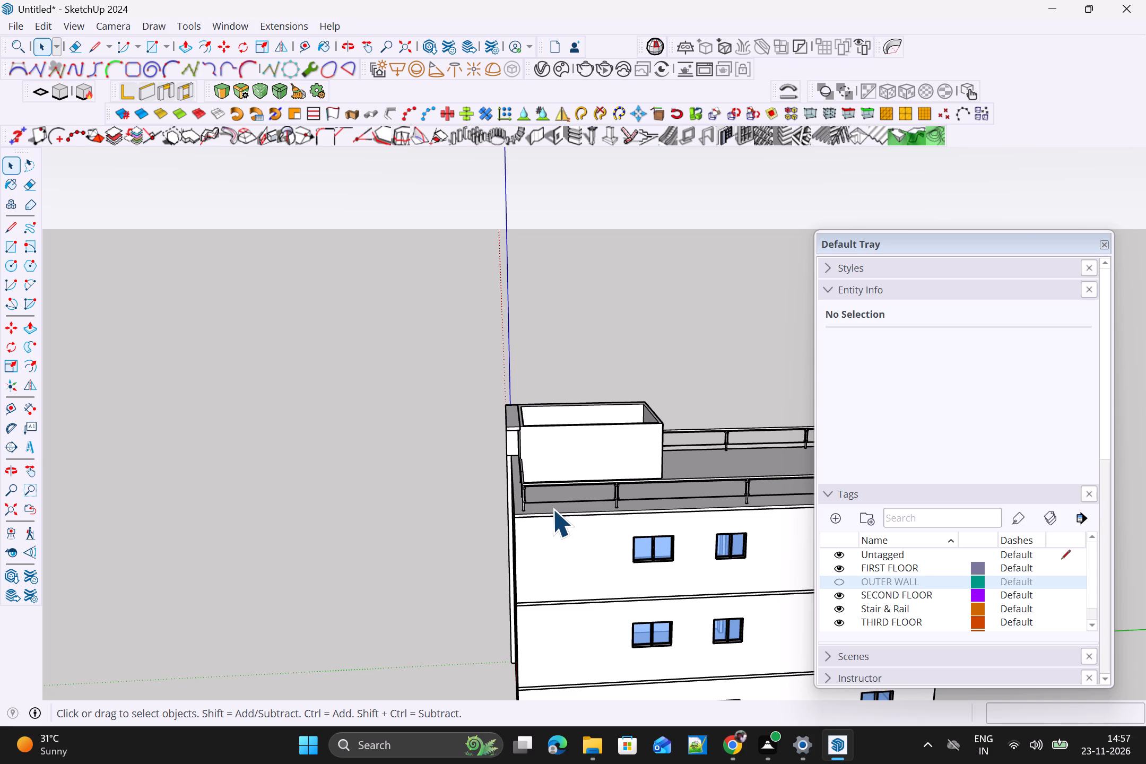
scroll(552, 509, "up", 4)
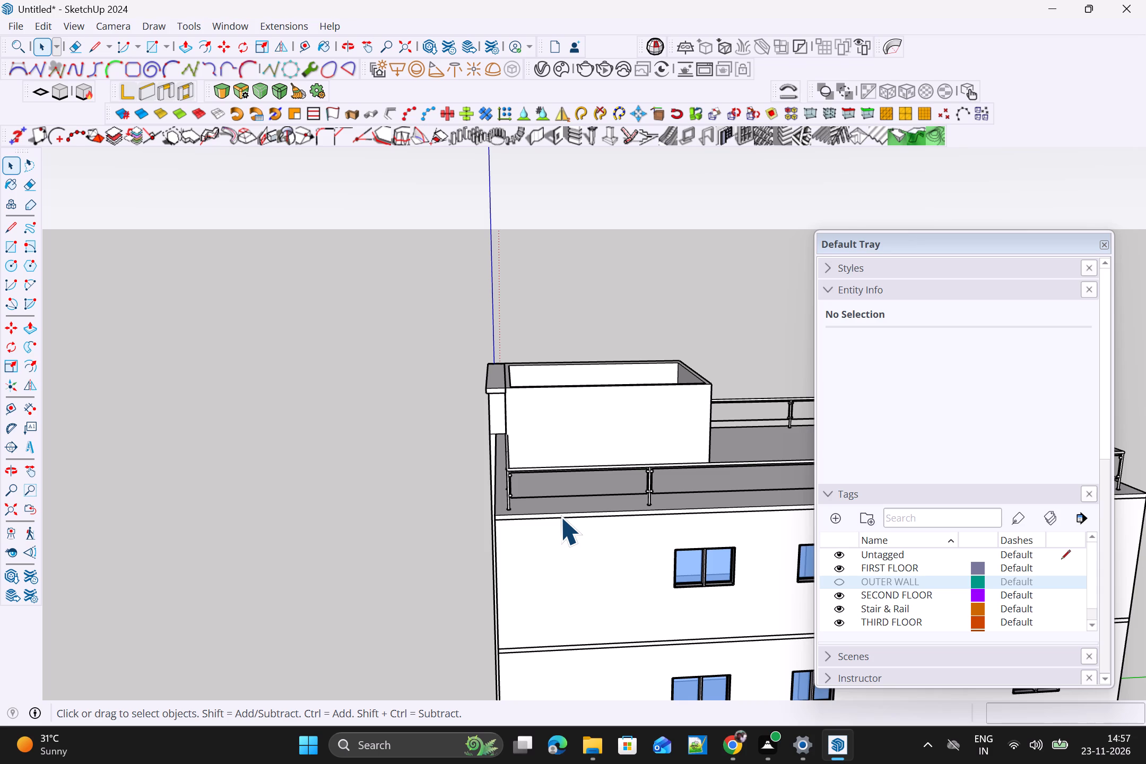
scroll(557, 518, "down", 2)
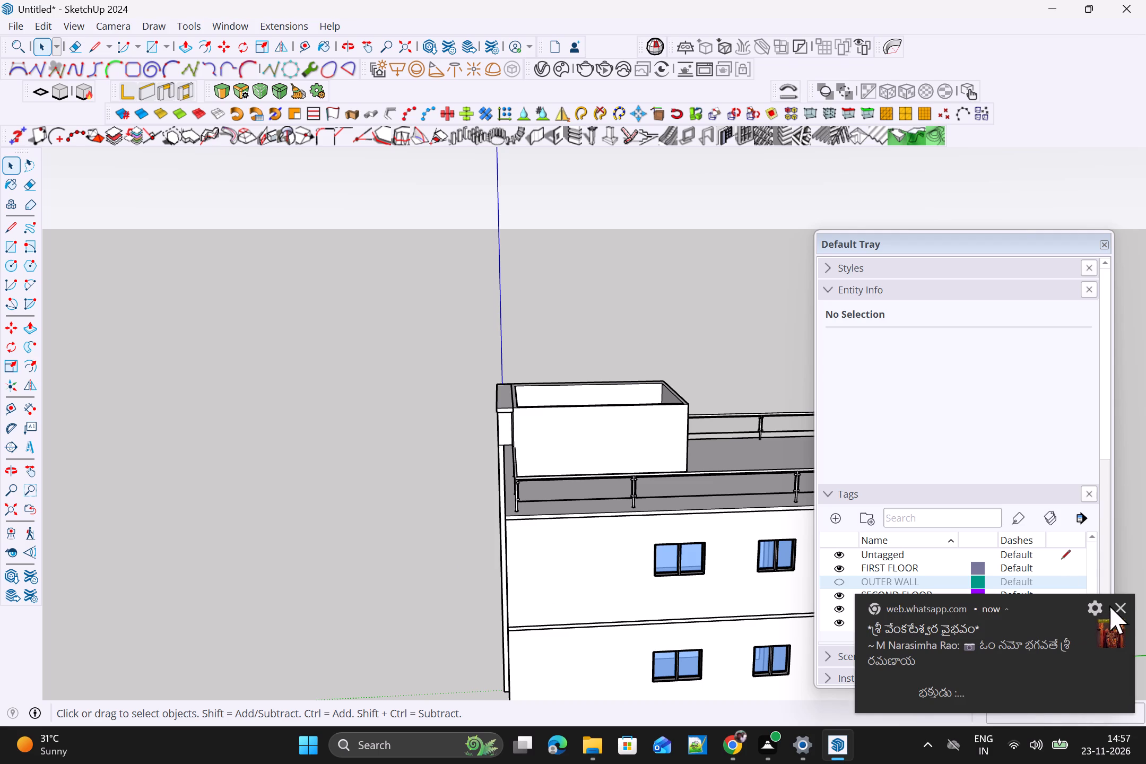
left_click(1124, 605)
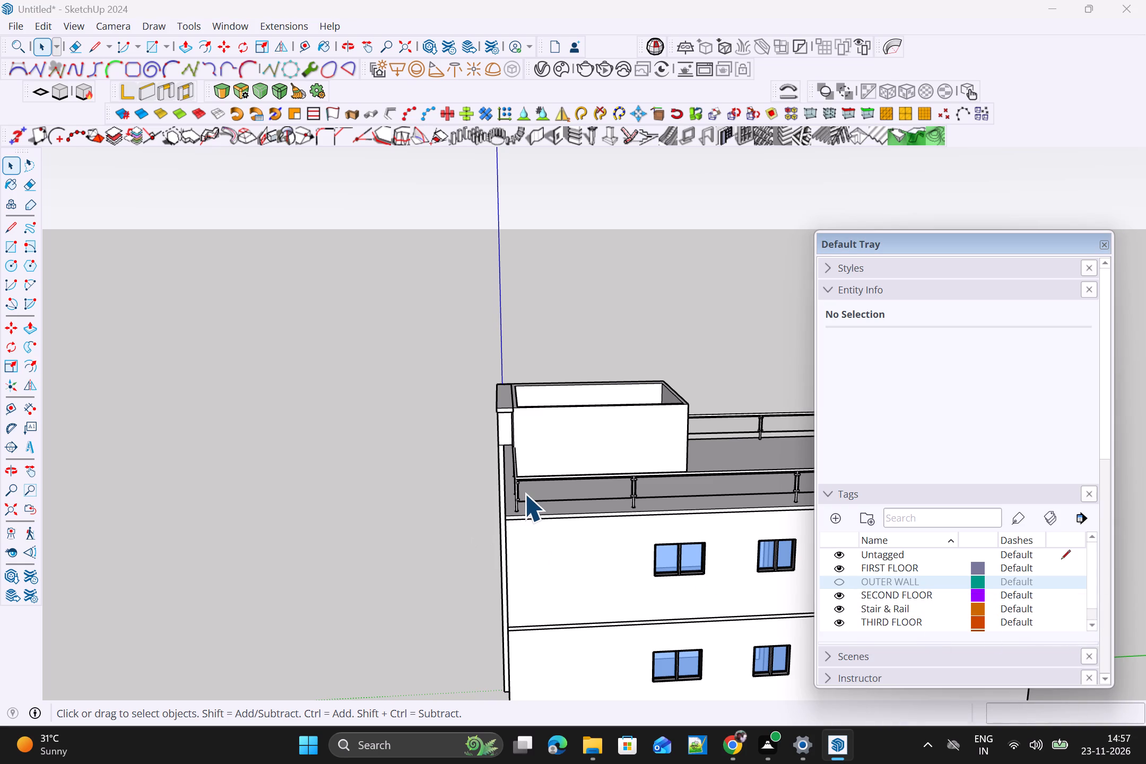
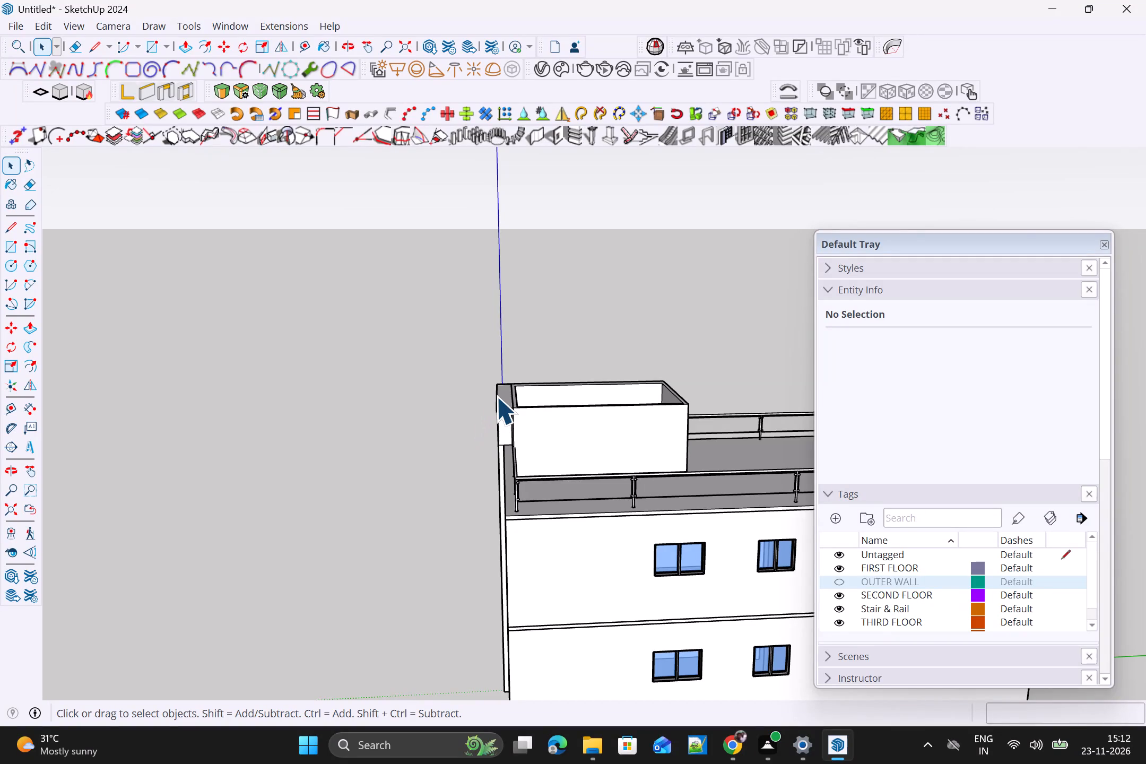
Examine the building from the window side round to the door and balcony front with the outer wall hidden.
scroll(442, 416, "up", 4)
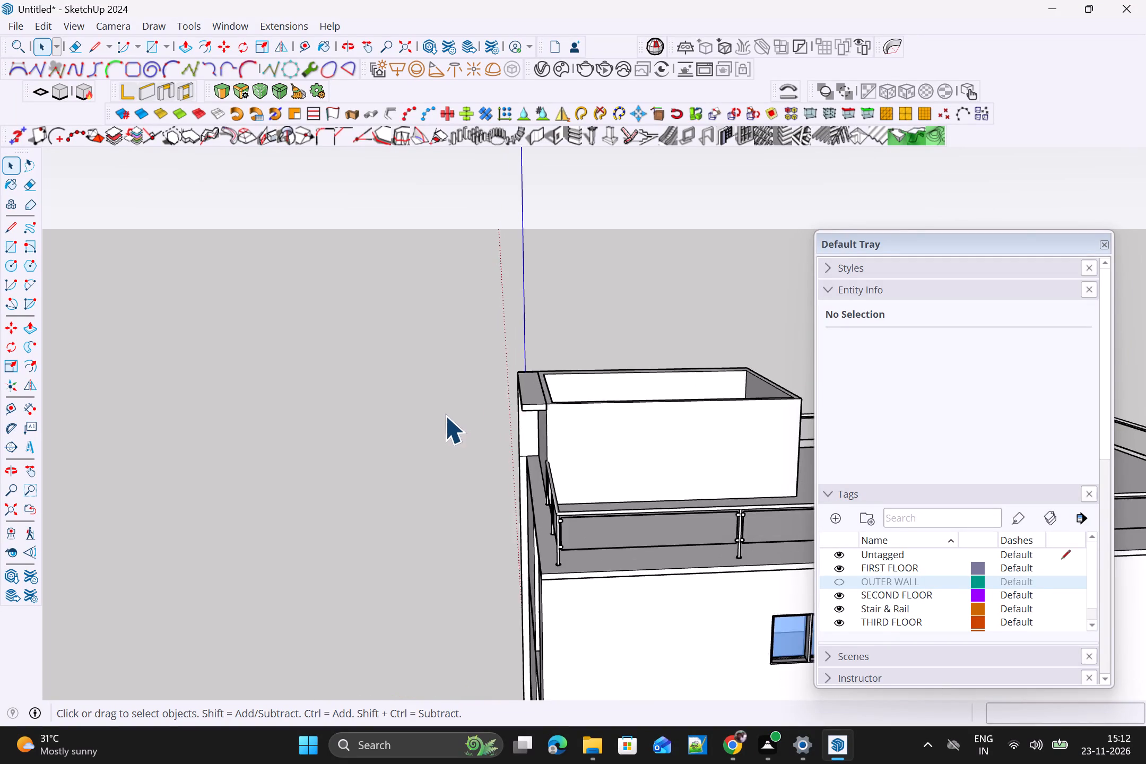
scroll(454, 418, "down", 7)
scroll(361, 387, "down", 6)
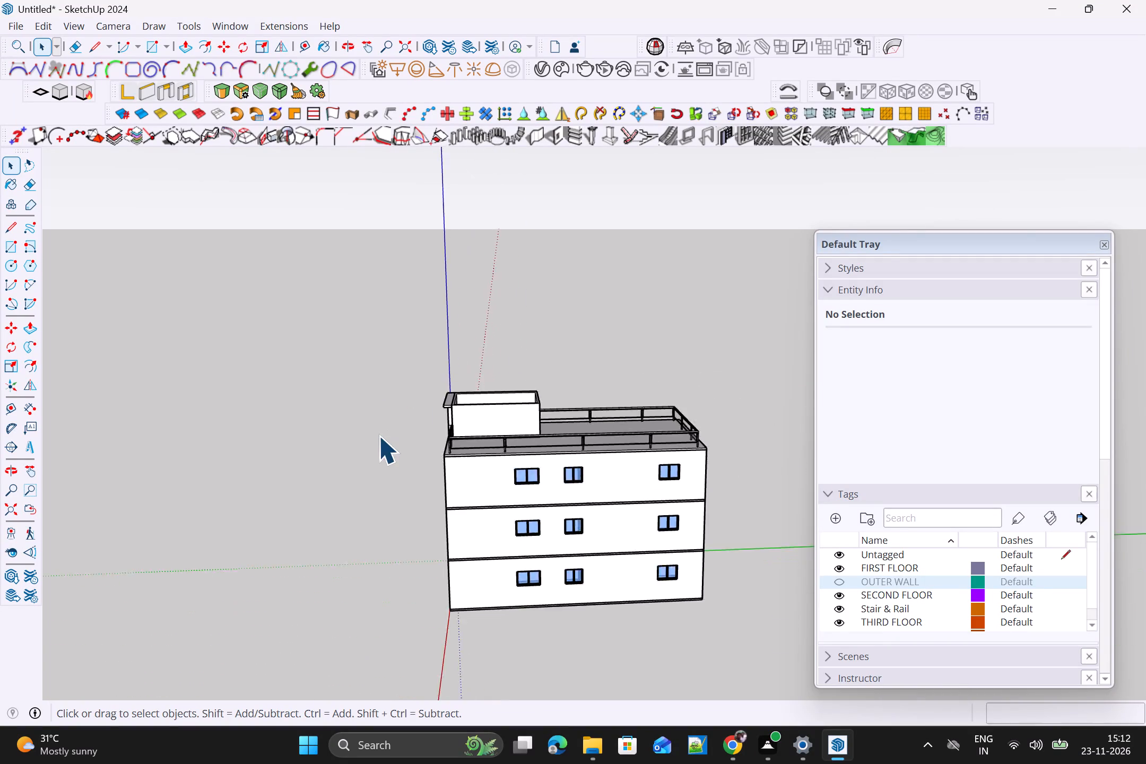
scroll(378, 436, "down", 4)
middle_click_drag(474, 504, 531, 508)
middle_click_drag(605, 517, 629, 518)
scroll(483, 542, "up", 1)
middle_click_drag(685, 543, 752, 541)
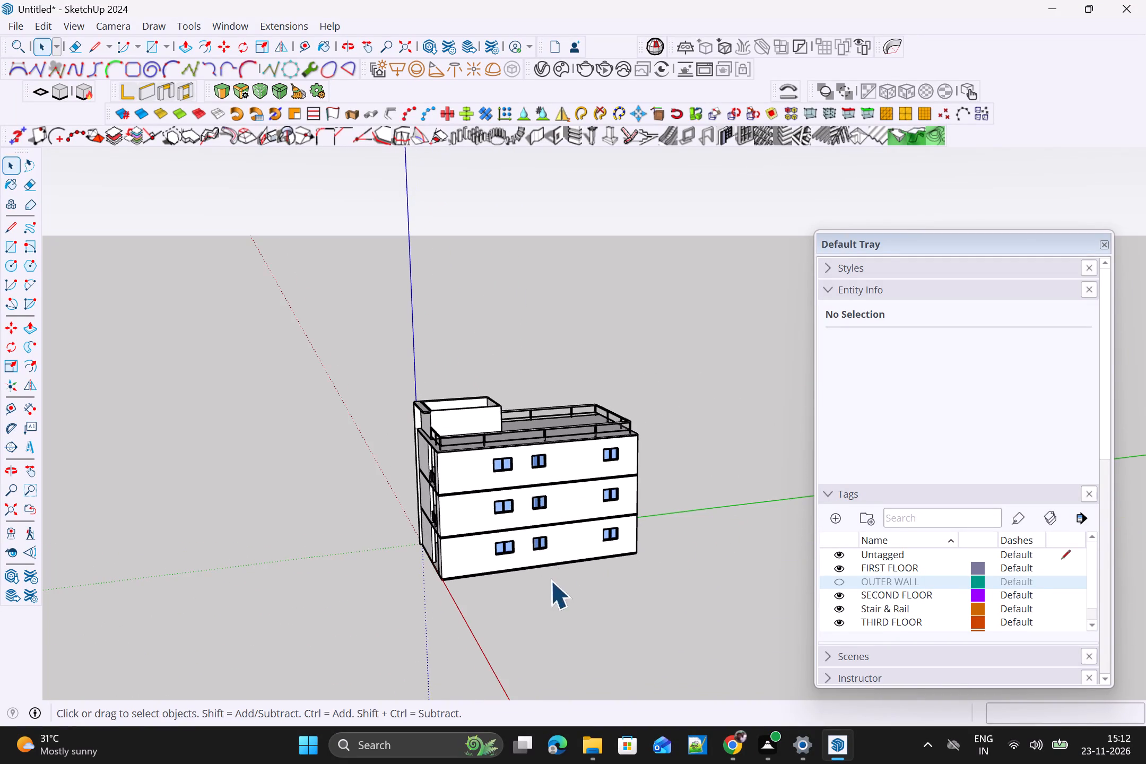
middle_click_drag(575, 579, 814, 527)
scroll(516, 591, "up", 5)
middle_click_drag(568, 638, 700, 647)
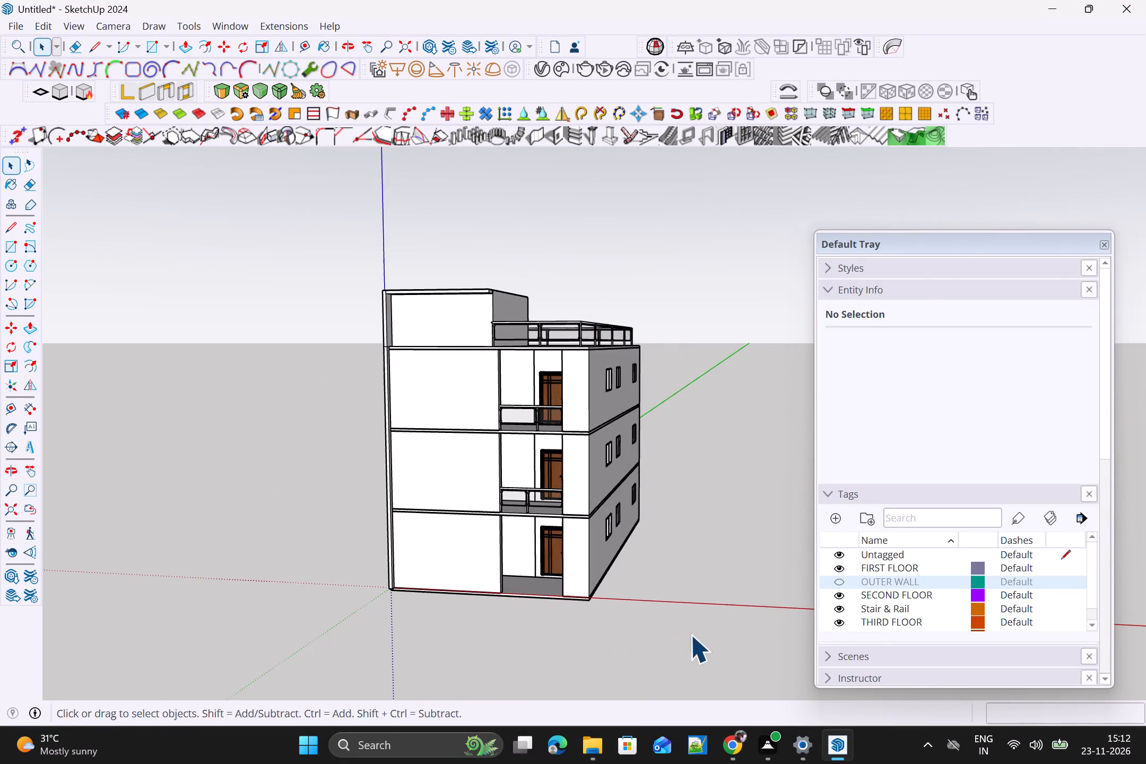
scroll(660, 579, "up", 3)
middle_click_drag(643, 611, 754, 641)
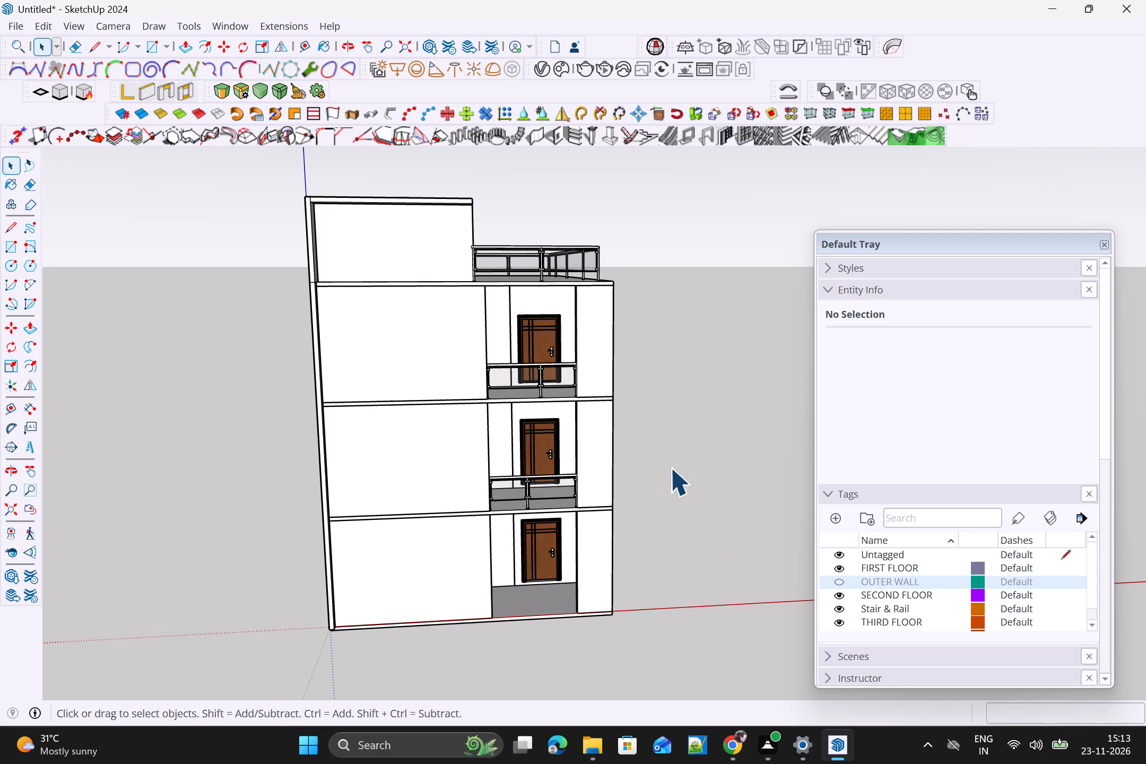
scroll(506, 291, "down", 2)
middle_click_drag(348, 421, 342, 426)
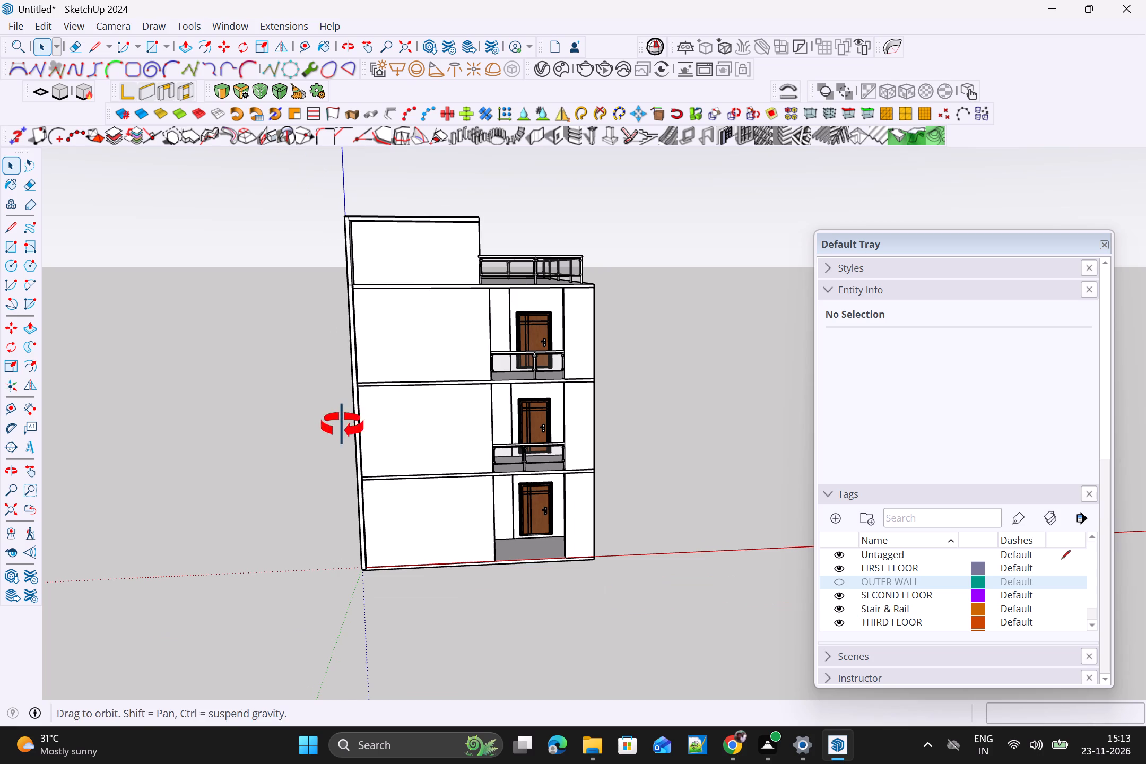
middle_click_drag(342, 426, 338, 429)
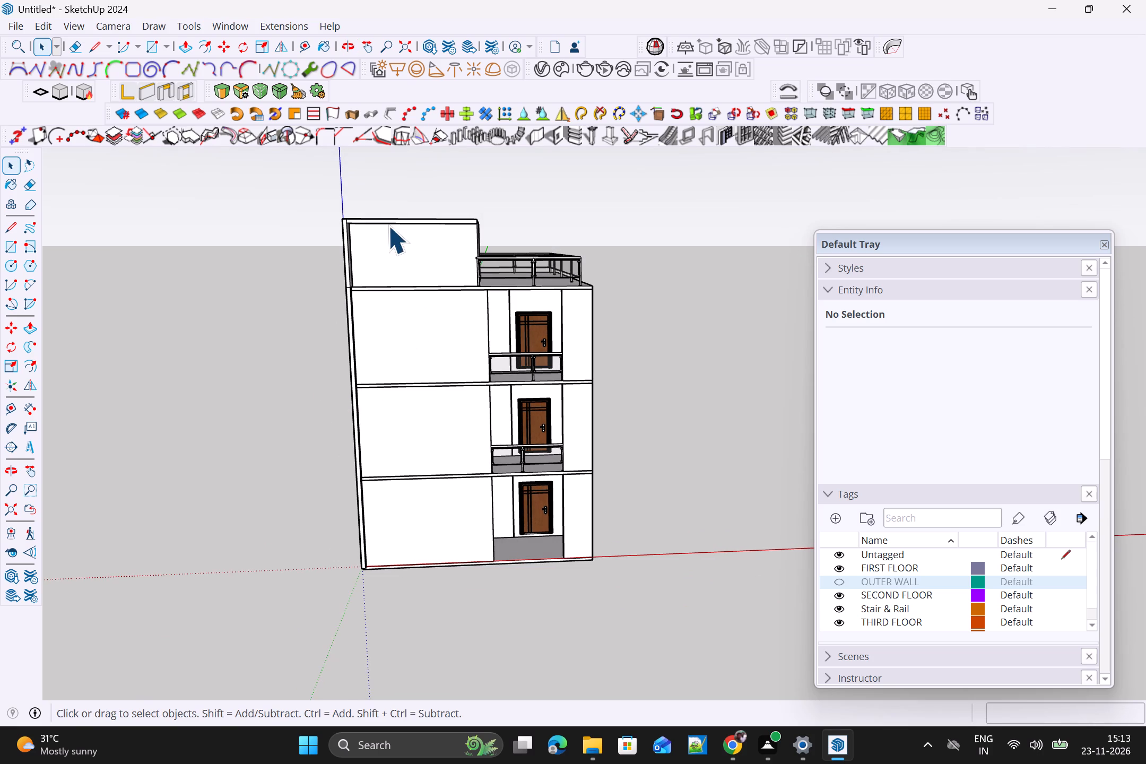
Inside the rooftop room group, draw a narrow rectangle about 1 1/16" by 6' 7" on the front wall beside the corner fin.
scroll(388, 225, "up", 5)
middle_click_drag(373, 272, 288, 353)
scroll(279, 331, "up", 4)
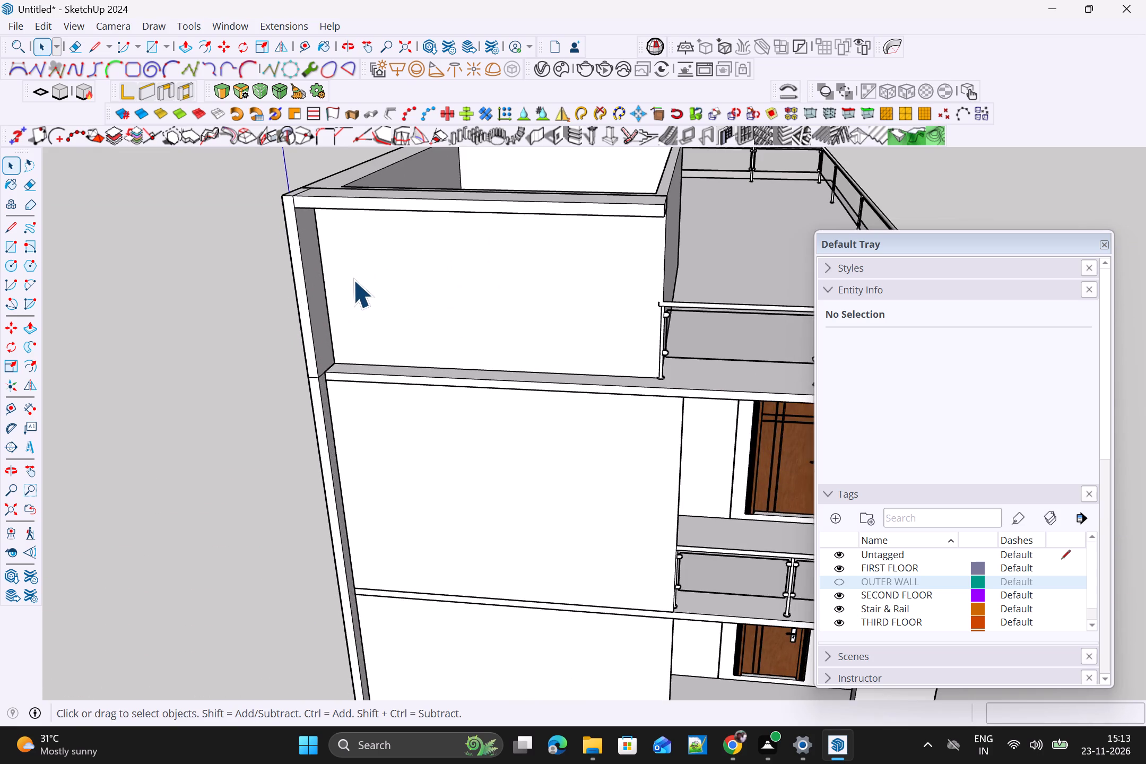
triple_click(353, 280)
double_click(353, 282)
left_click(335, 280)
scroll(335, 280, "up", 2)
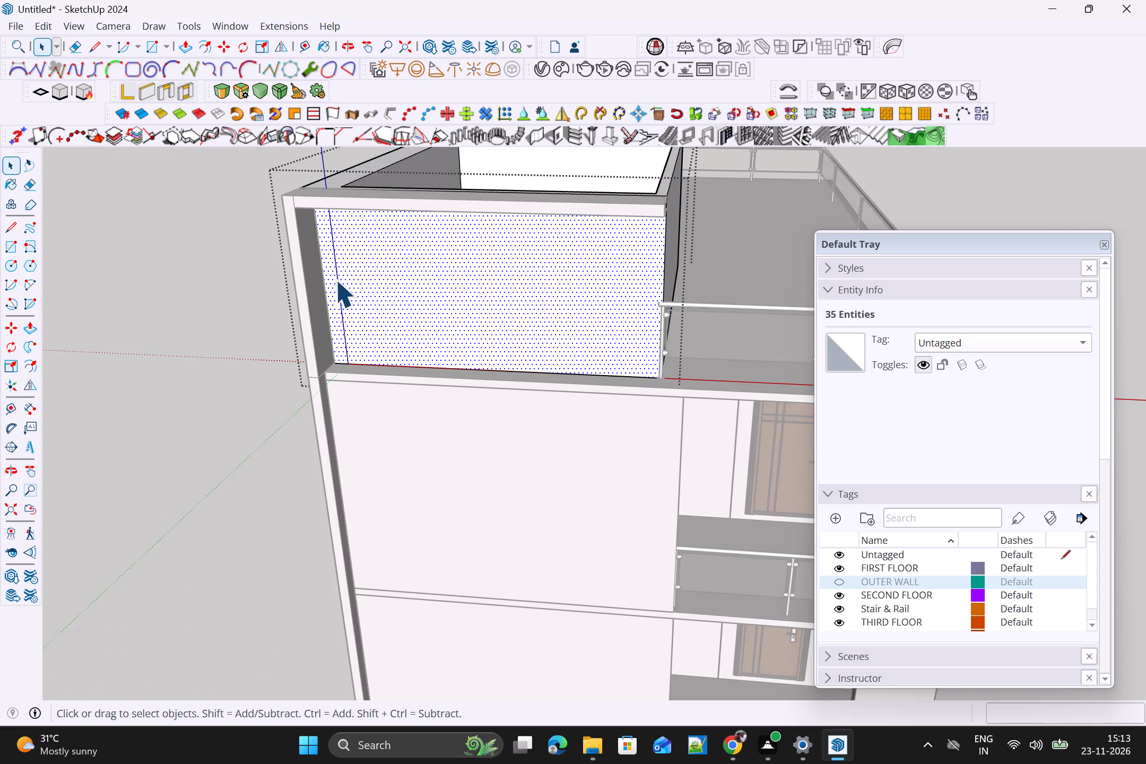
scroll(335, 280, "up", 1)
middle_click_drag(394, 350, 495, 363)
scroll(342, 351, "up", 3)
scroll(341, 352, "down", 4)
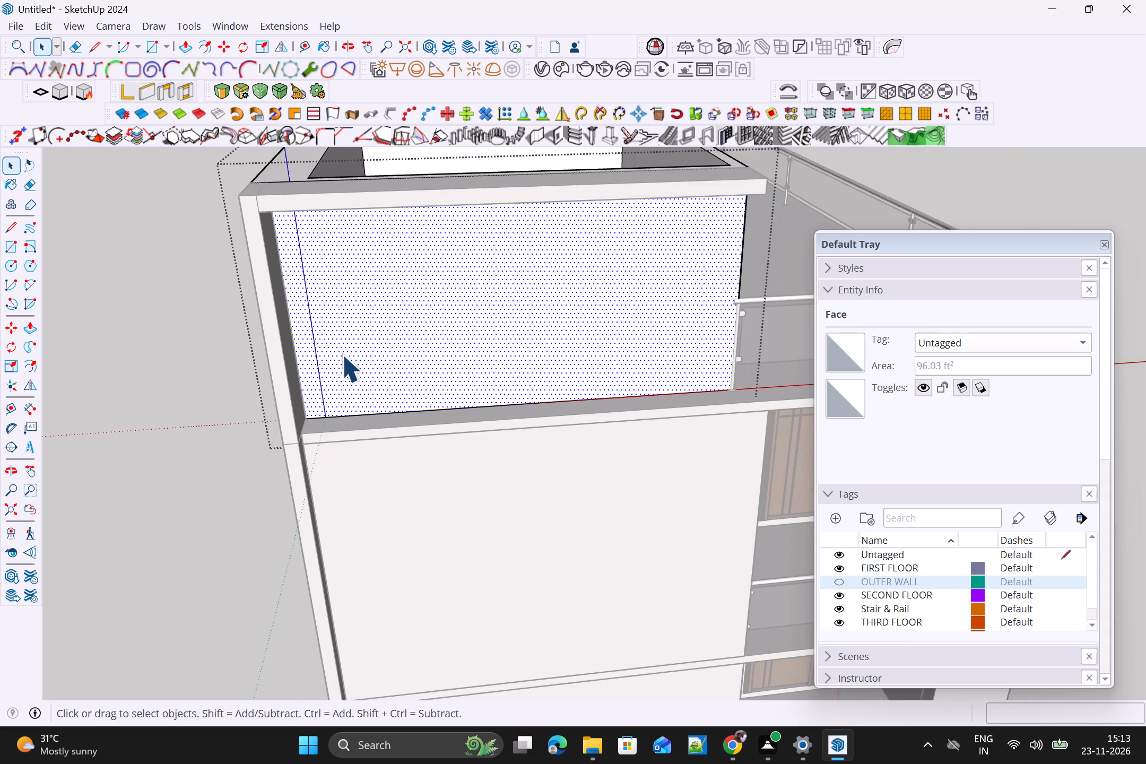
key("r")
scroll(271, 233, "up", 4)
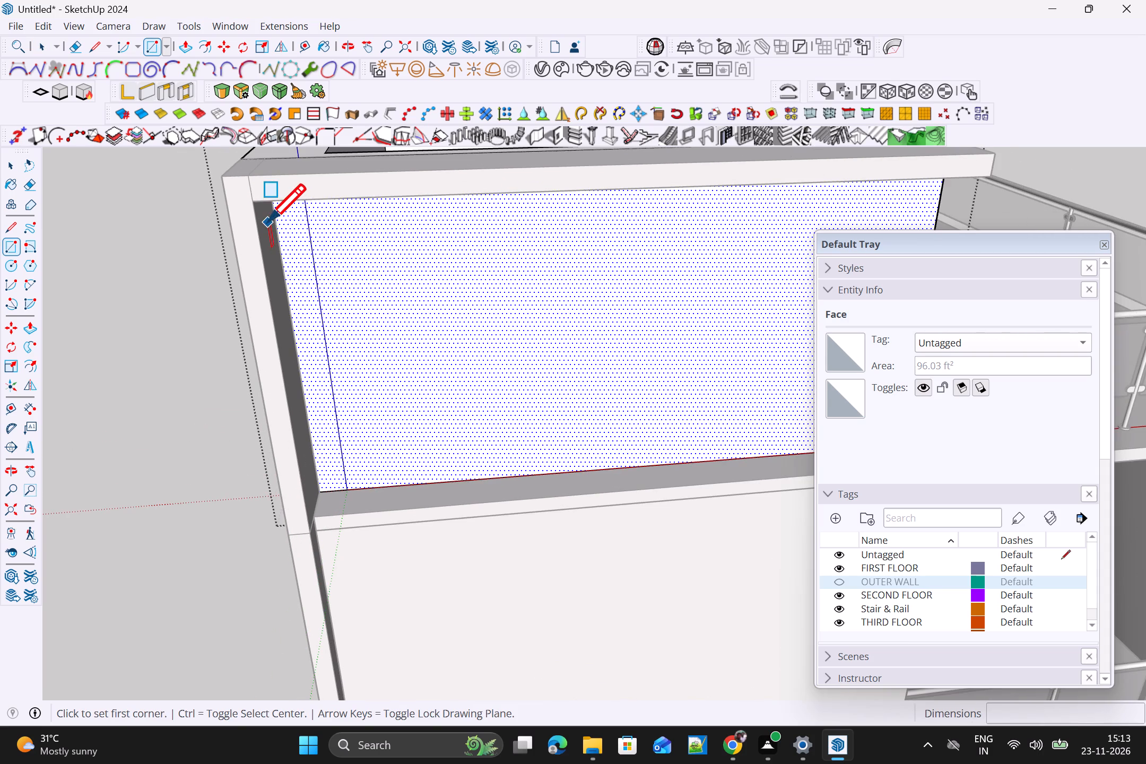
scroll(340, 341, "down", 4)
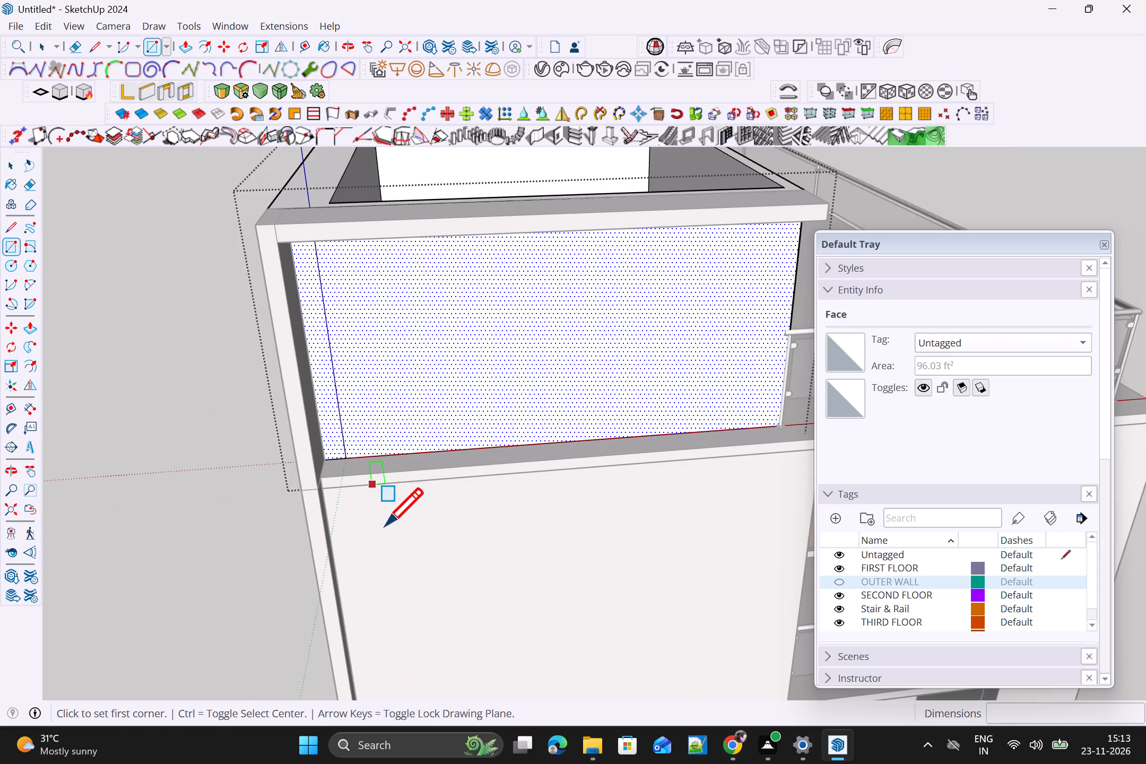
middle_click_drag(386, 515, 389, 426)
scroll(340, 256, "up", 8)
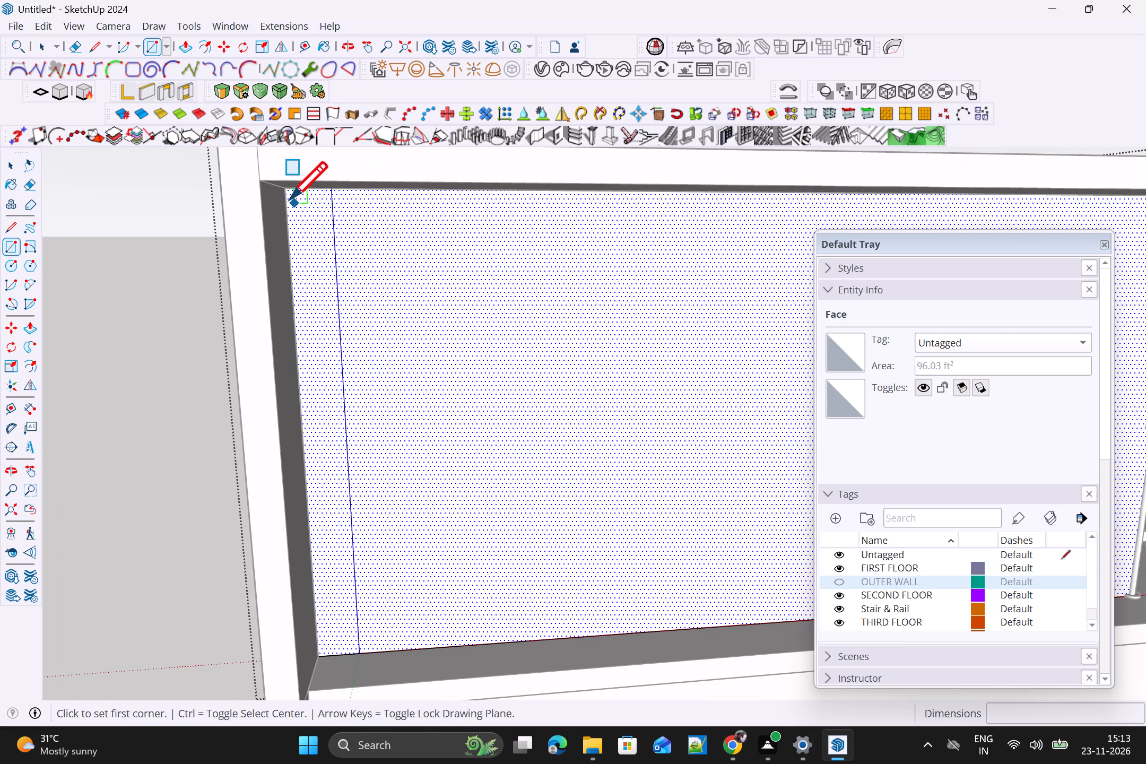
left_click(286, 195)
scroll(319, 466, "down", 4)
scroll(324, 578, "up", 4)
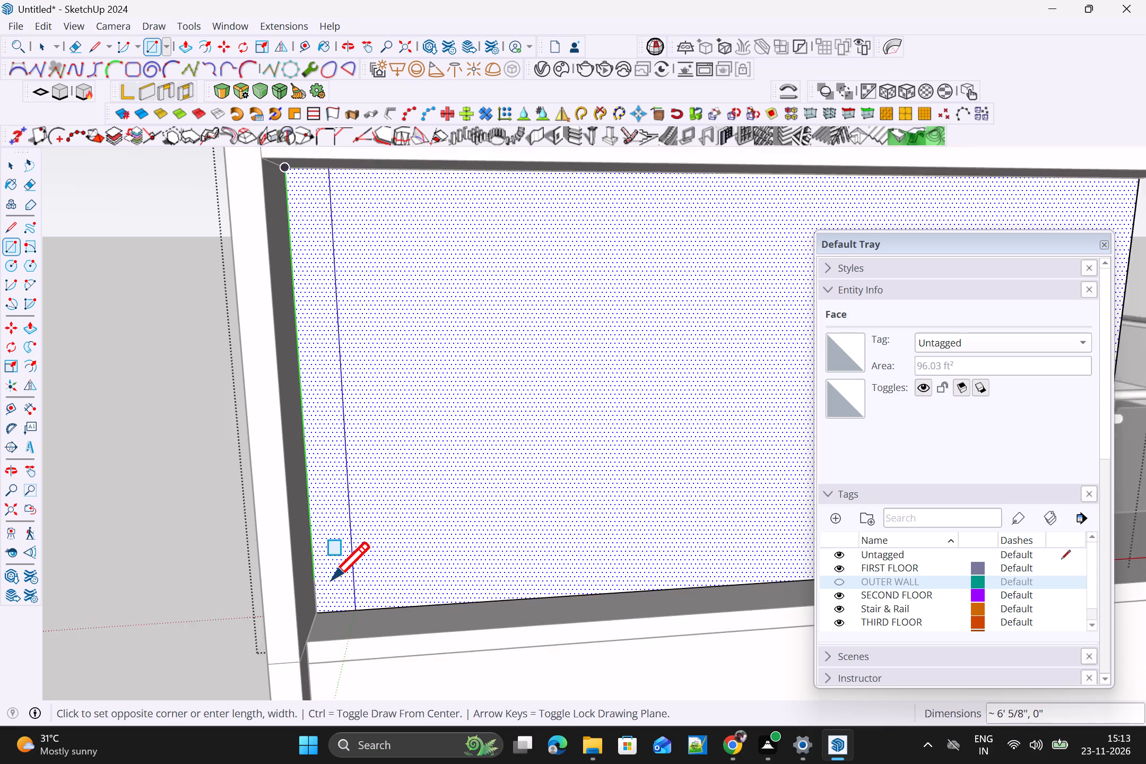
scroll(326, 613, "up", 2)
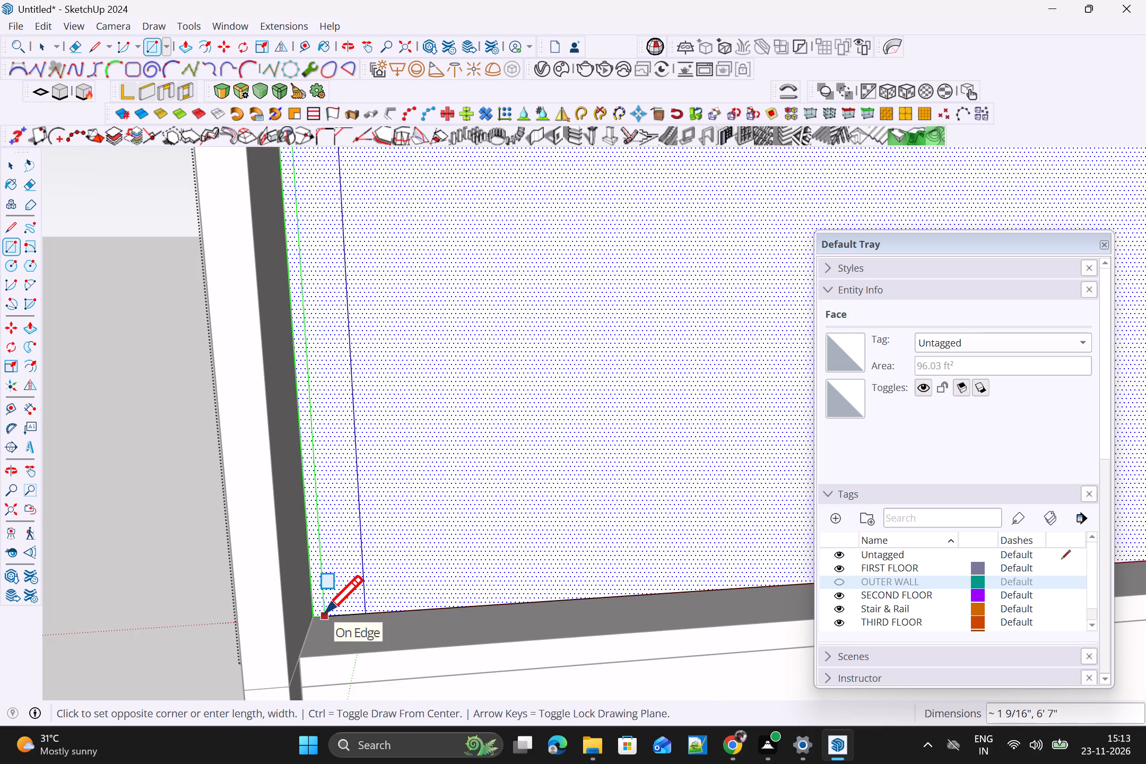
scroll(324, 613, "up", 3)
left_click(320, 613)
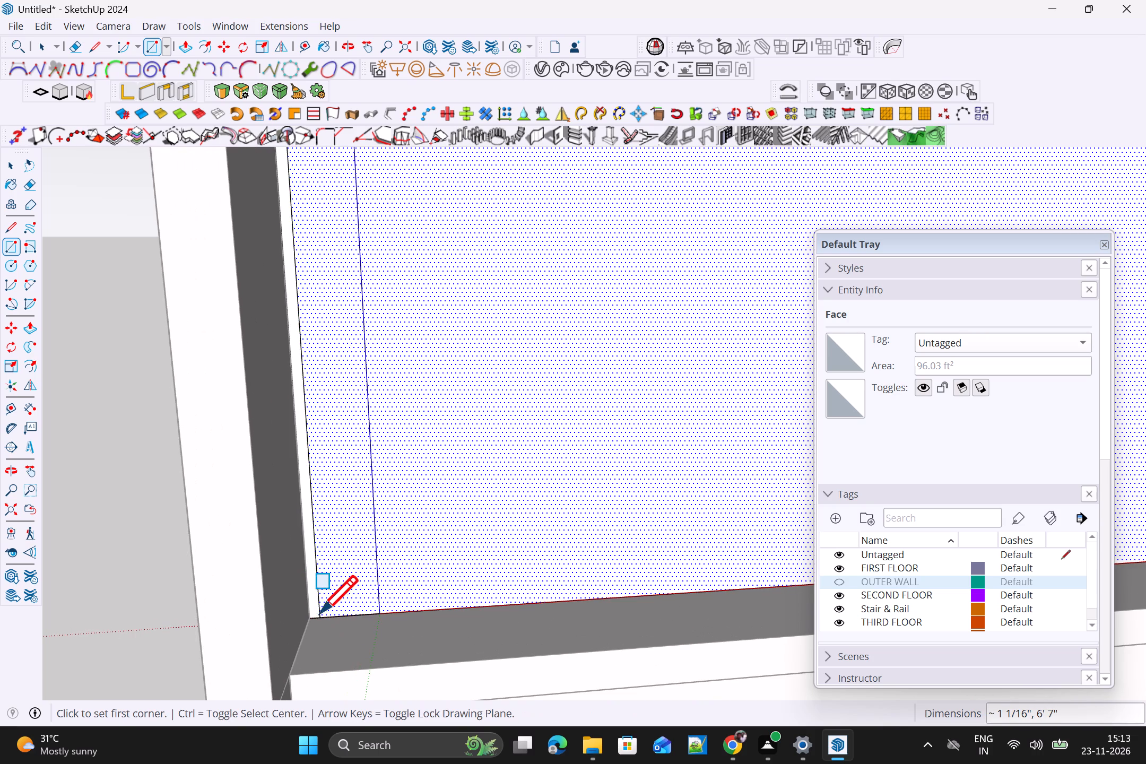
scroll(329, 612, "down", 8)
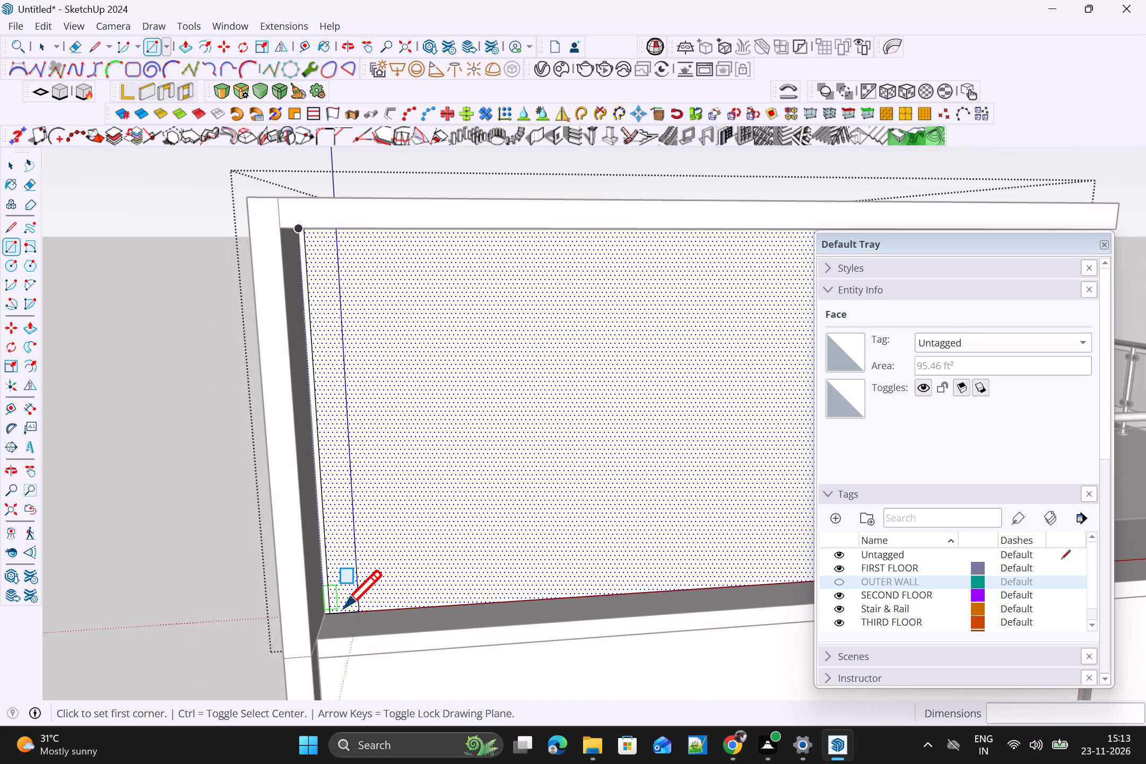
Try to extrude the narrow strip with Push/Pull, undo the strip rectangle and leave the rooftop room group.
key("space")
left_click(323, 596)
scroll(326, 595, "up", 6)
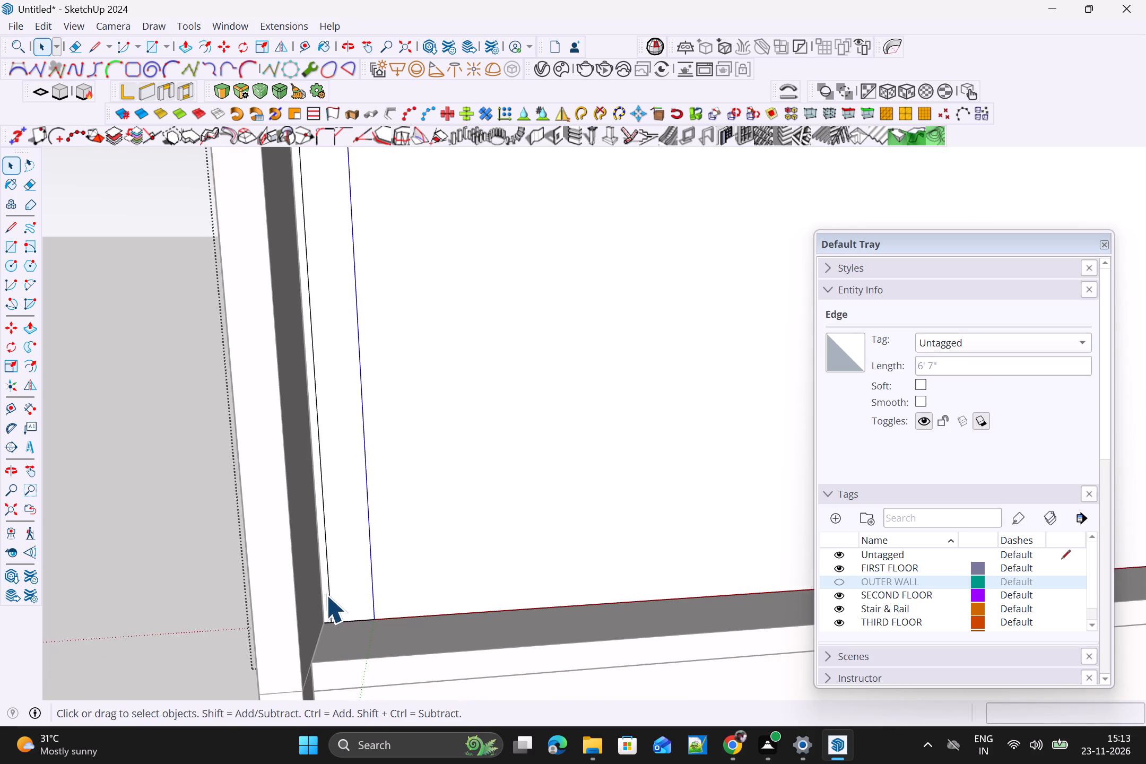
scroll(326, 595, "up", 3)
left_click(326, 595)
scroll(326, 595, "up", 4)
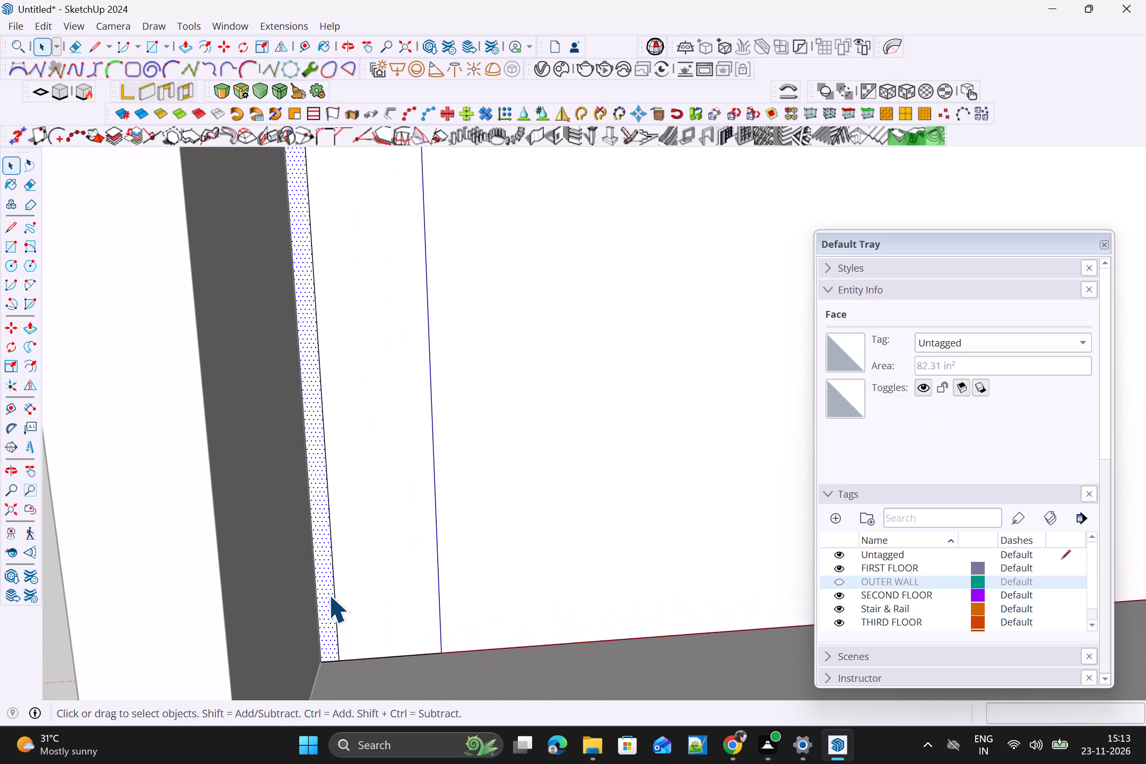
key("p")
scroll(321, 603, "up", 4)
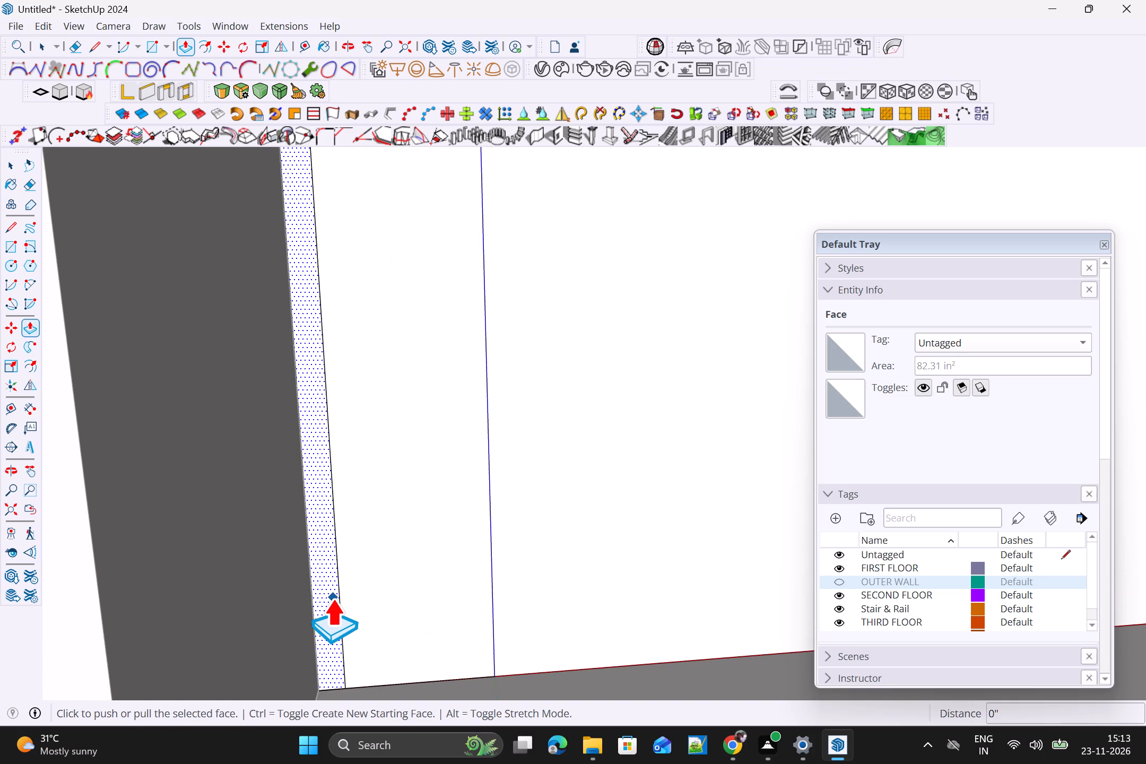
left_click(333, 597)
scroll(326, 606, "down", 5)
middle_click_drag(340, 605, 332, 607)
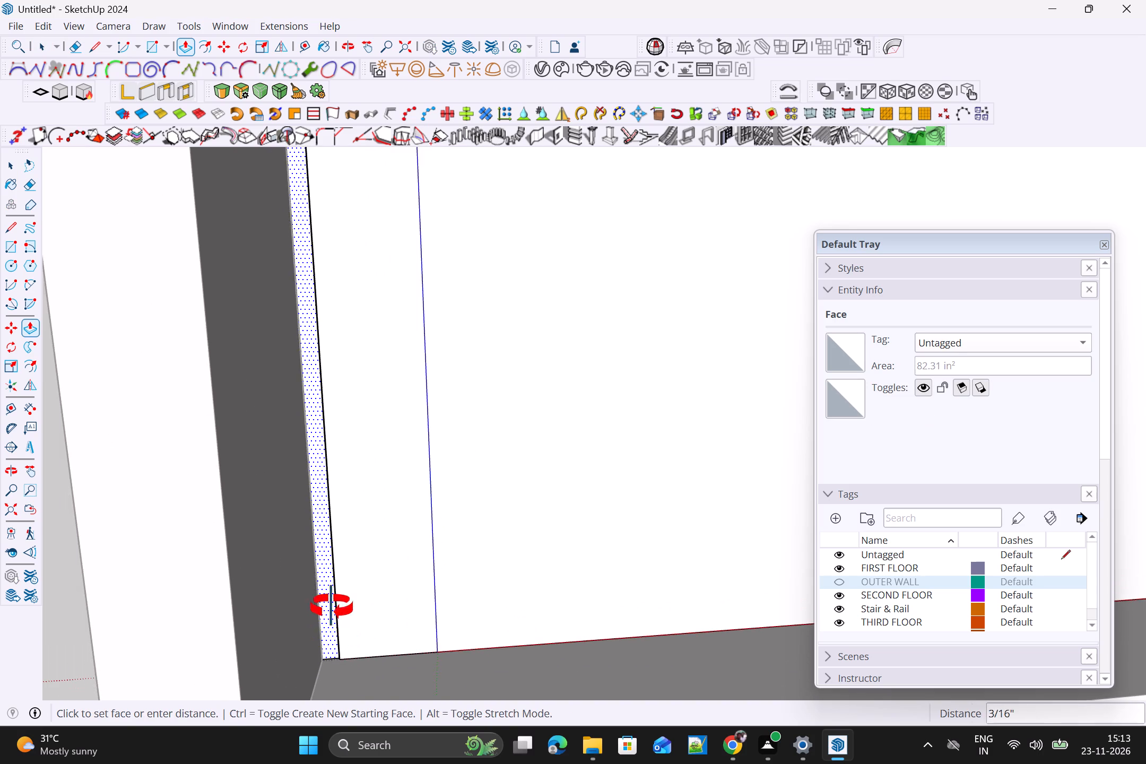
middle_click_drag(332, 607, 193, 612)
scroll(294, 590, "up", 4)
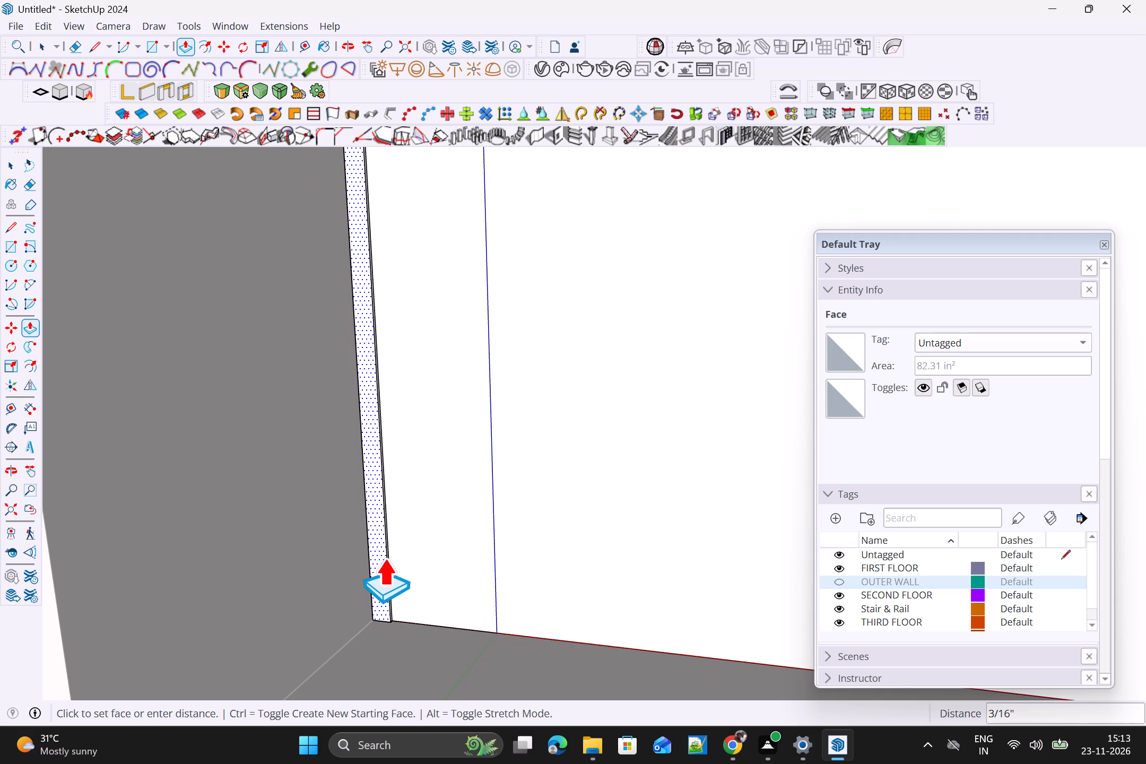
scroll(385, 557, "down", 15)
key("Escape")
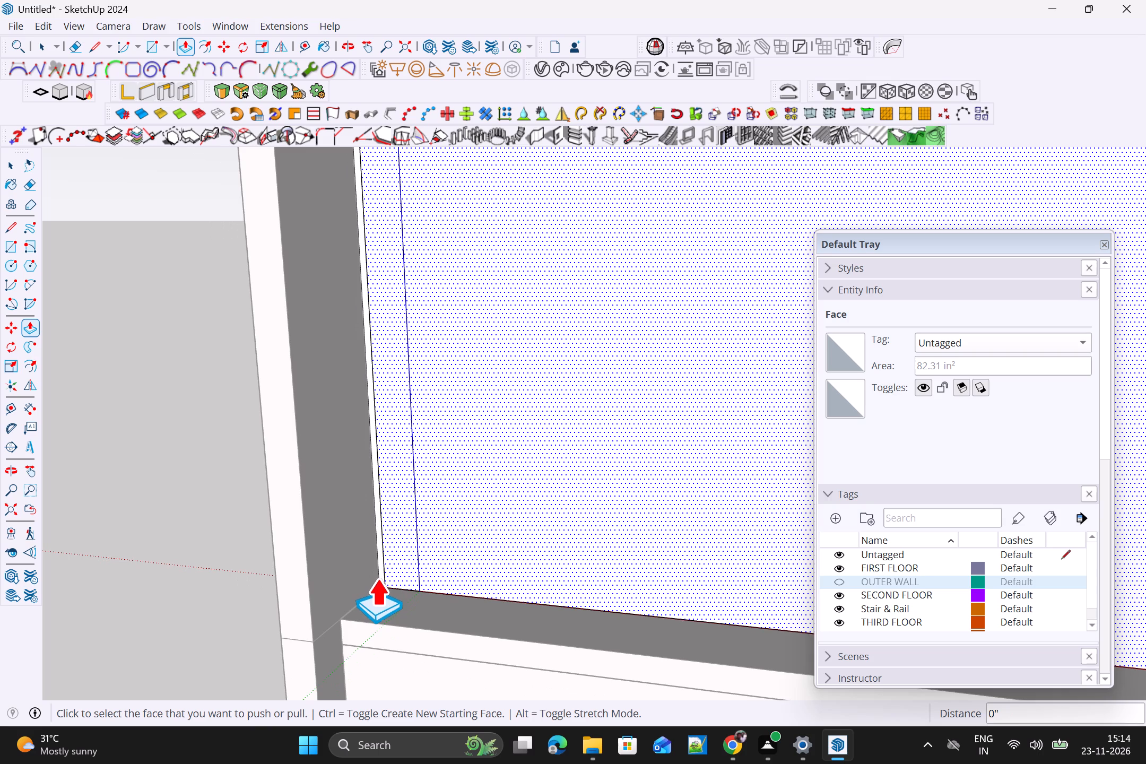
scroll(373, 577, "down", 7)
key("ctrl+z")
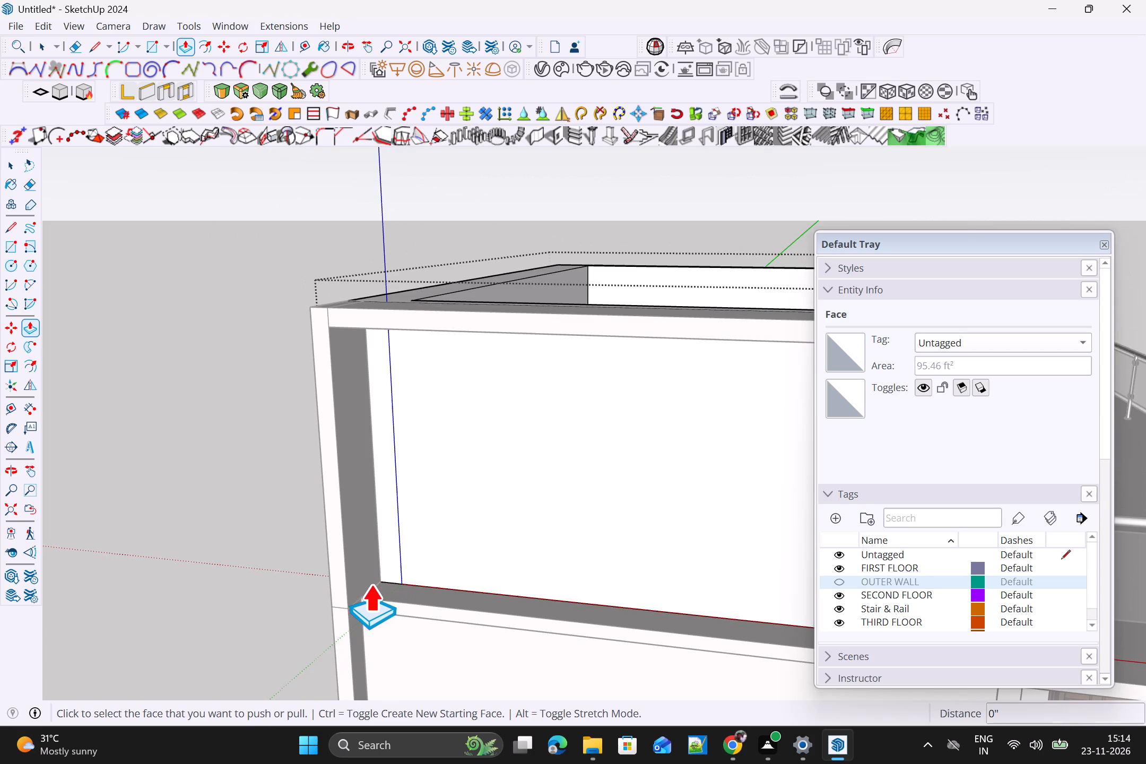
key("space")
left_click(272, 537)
Outside the group, draw a thin vertical rectangle about 6' 7" tall on the rooftop room's front wall, against the corner fin.
scroll(279, 539, "down", 6)
scroll(416, 544, "down", 4)
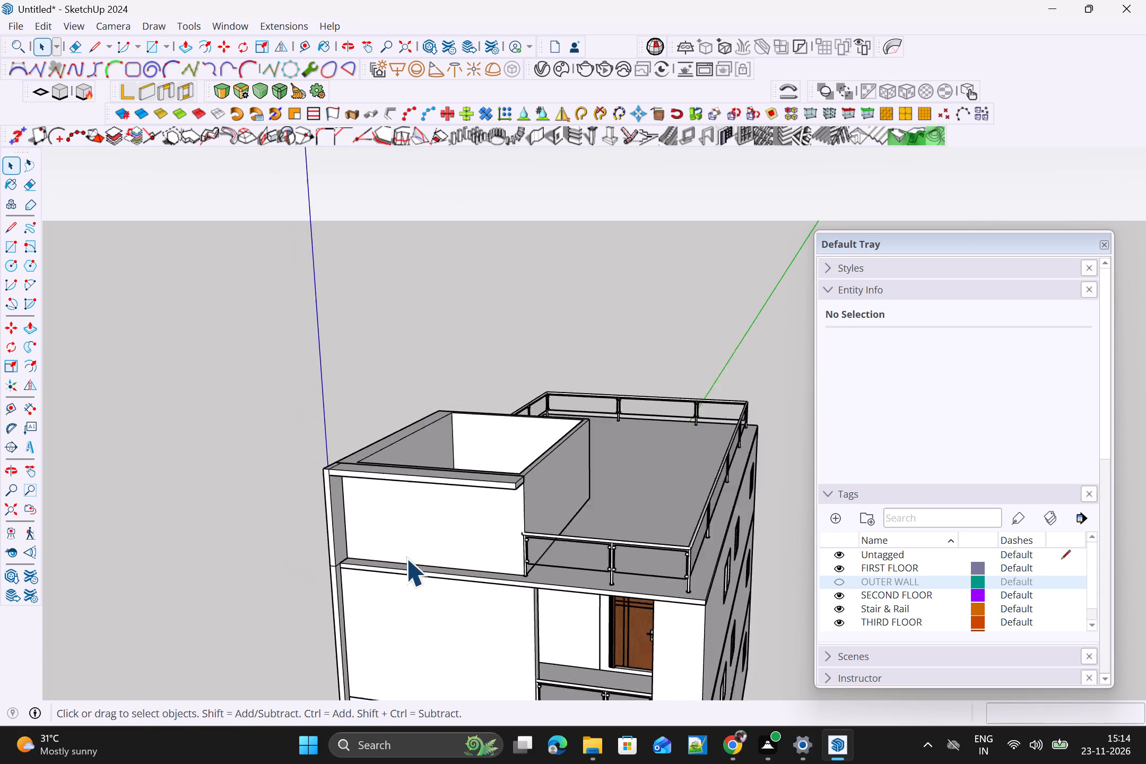
scroll(406, 558, "down", 1)
middle_click_drag(361, 593, 386, 585)
middle_click_drag(419, 576, 485, 563)
scroll(518, 551, "up", 1)
scroll(356, 445, "up", 4)
scroll(406, 488, "up", 8)
middle_click_drag(353, 574, 355, 532)
scroll(328, 565, "up", 5)
scroll(364, 608, "down", 5)
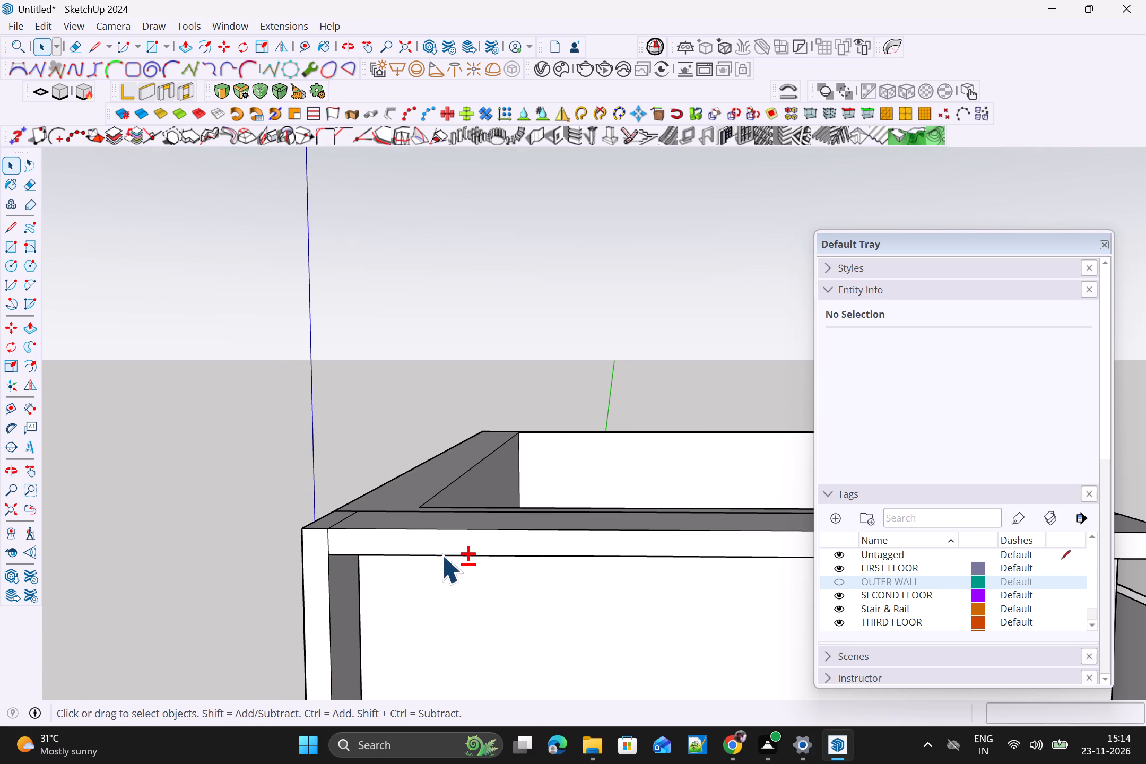
scroll(457, 417, "down", 5, "shift")
middle_click_drag(545, 568, 552, 465, "shift")
scroll(492, 381, "up", 5)
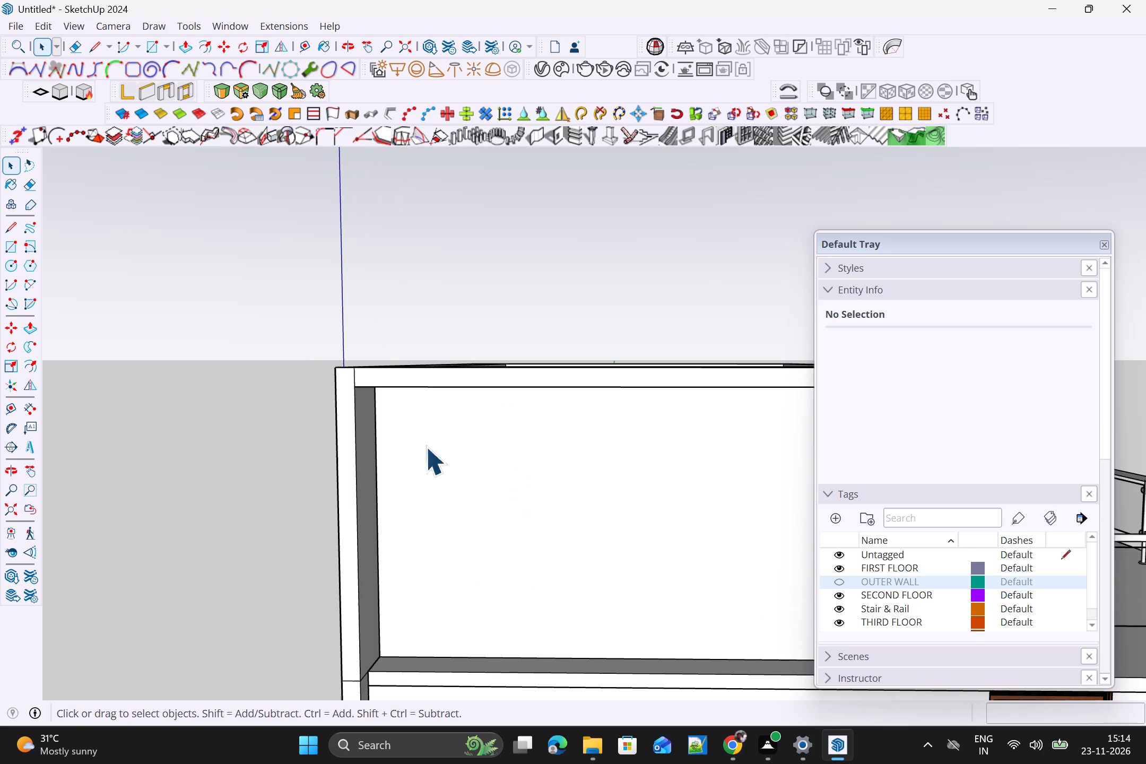
key("r")
scroll(370, 447, "up", 2)
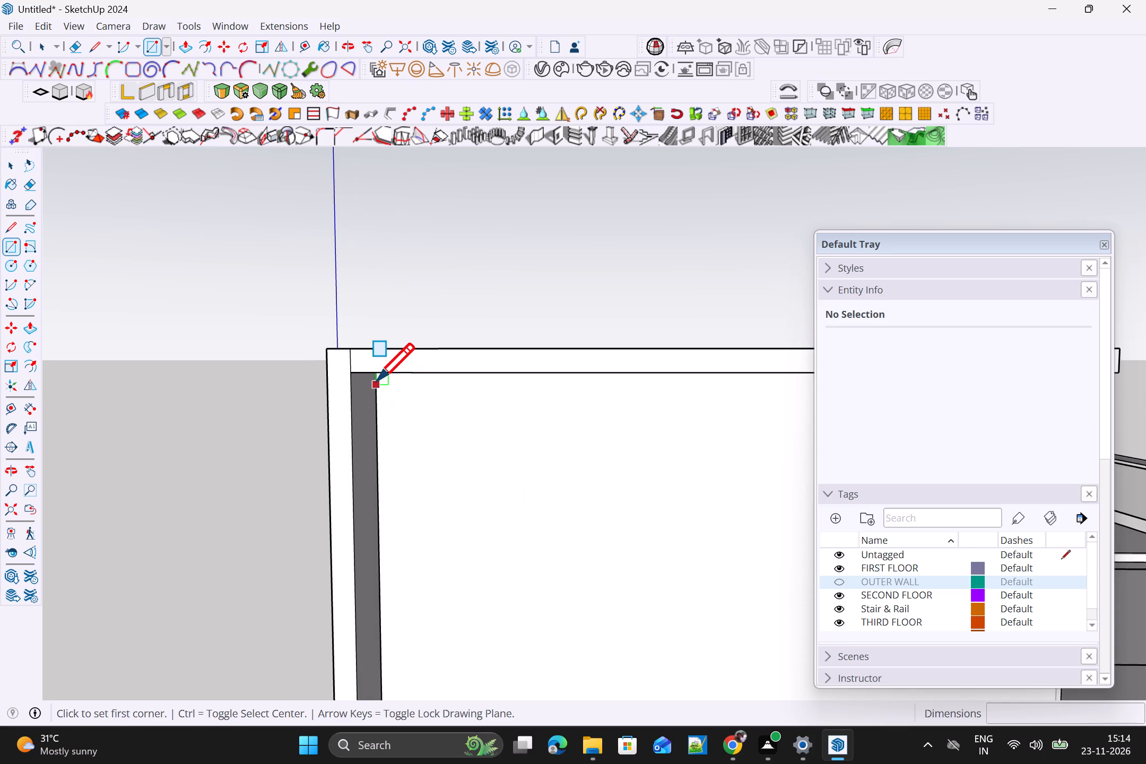
scroll(377, 381, "up", 9)
middle_click_drag(380, 369, 401, 308)
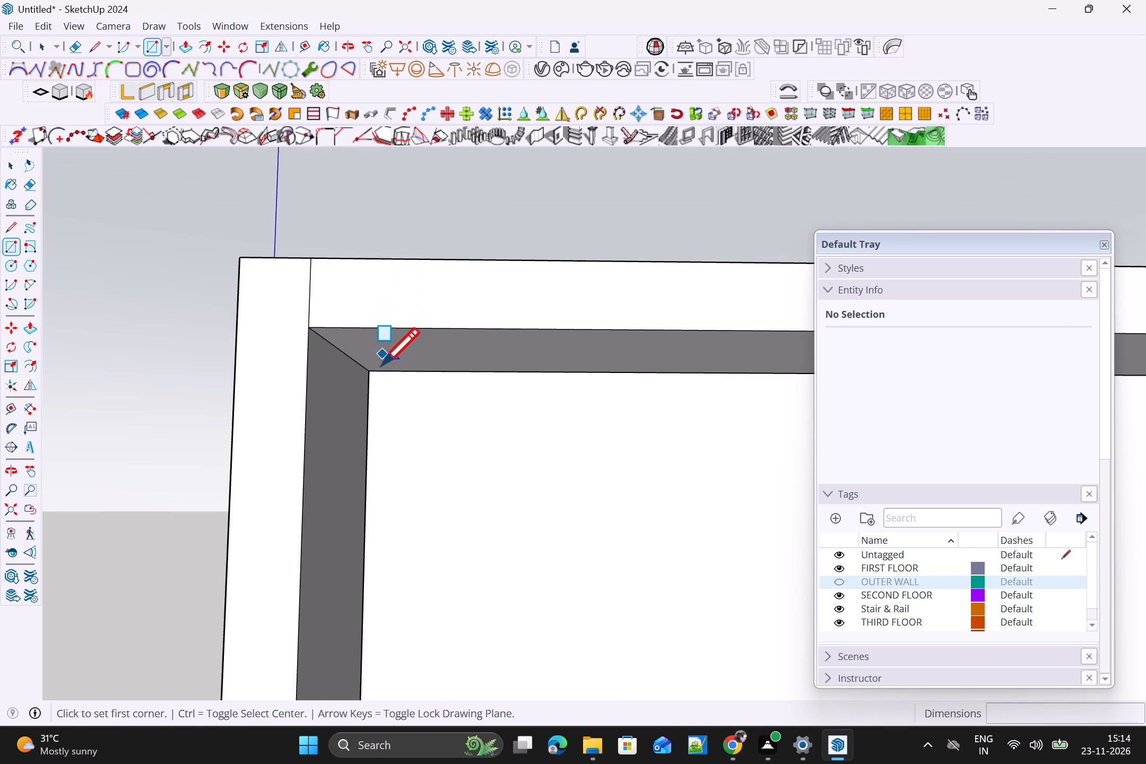
left_click_drag(371, 376, 380, 378)
scroll(410, 550, "down", 11)
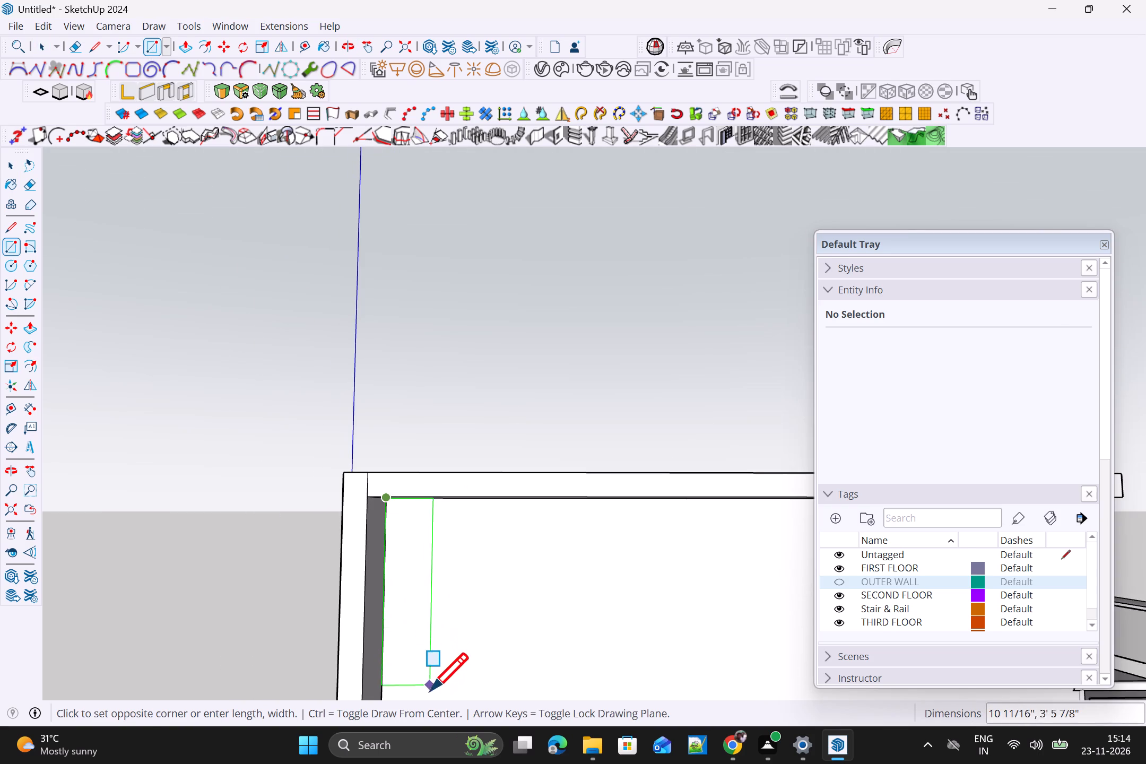
middle_click_drag(427, 698, 446, 395, "shift")
scroll(466, 447, "up", 5)
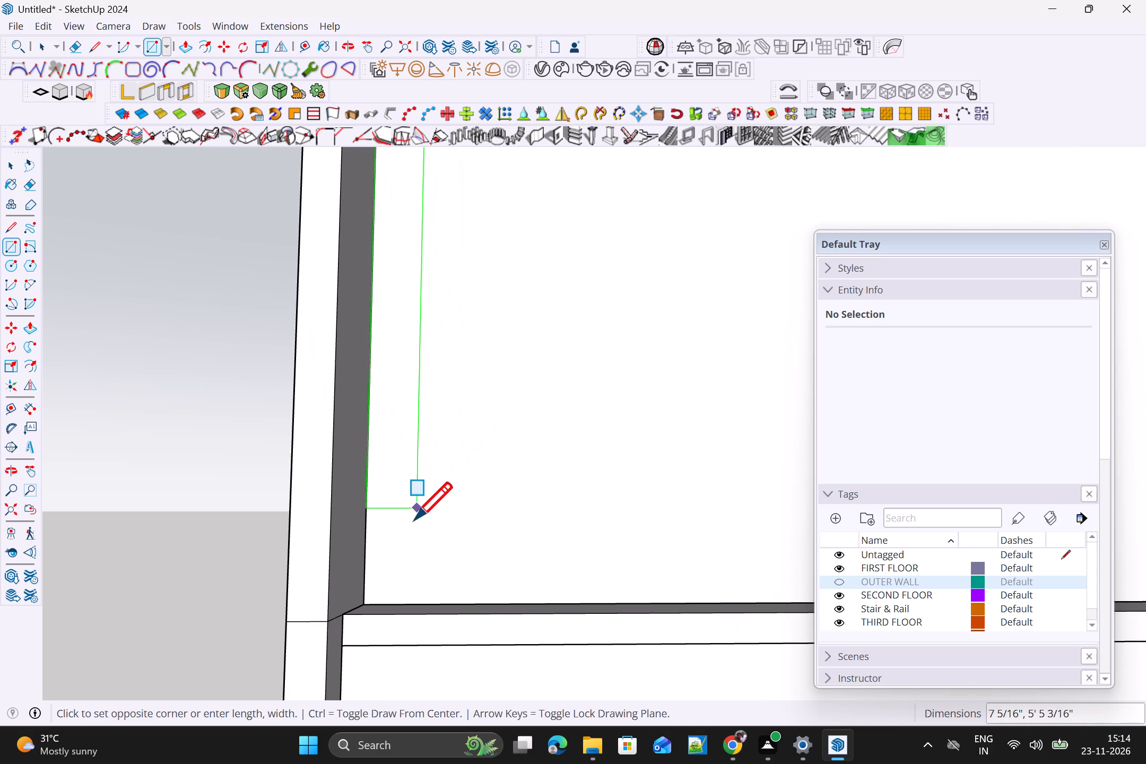
scroll(385, 590, "up", 5)
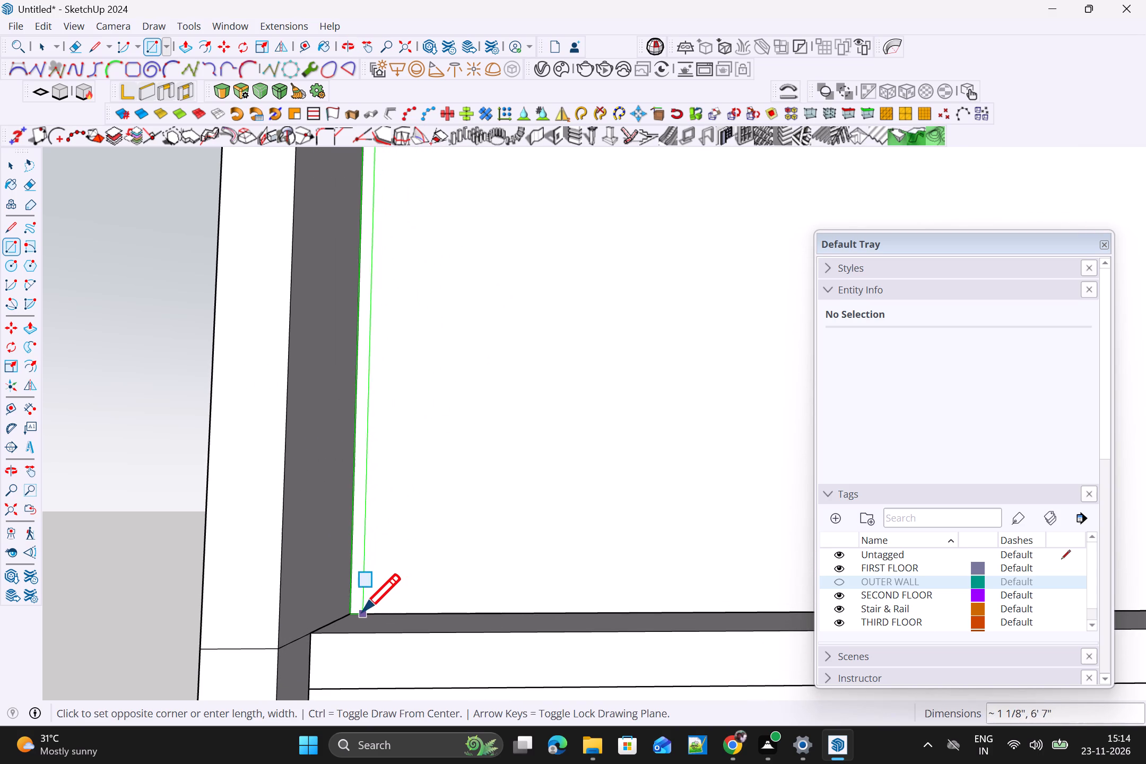
scroll(358, 612, "up", 6)
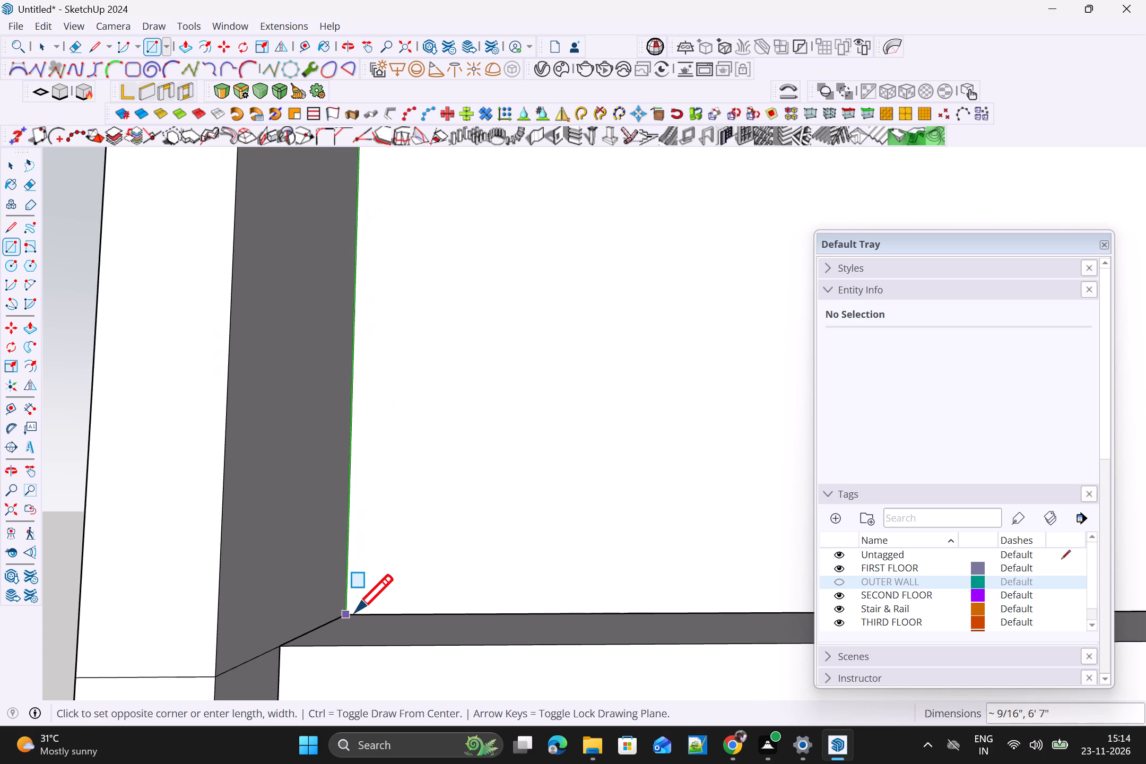
scroll(355, 612, "up", 5)
left_click(351, 615)
scroll(359, 613, "down", 3)
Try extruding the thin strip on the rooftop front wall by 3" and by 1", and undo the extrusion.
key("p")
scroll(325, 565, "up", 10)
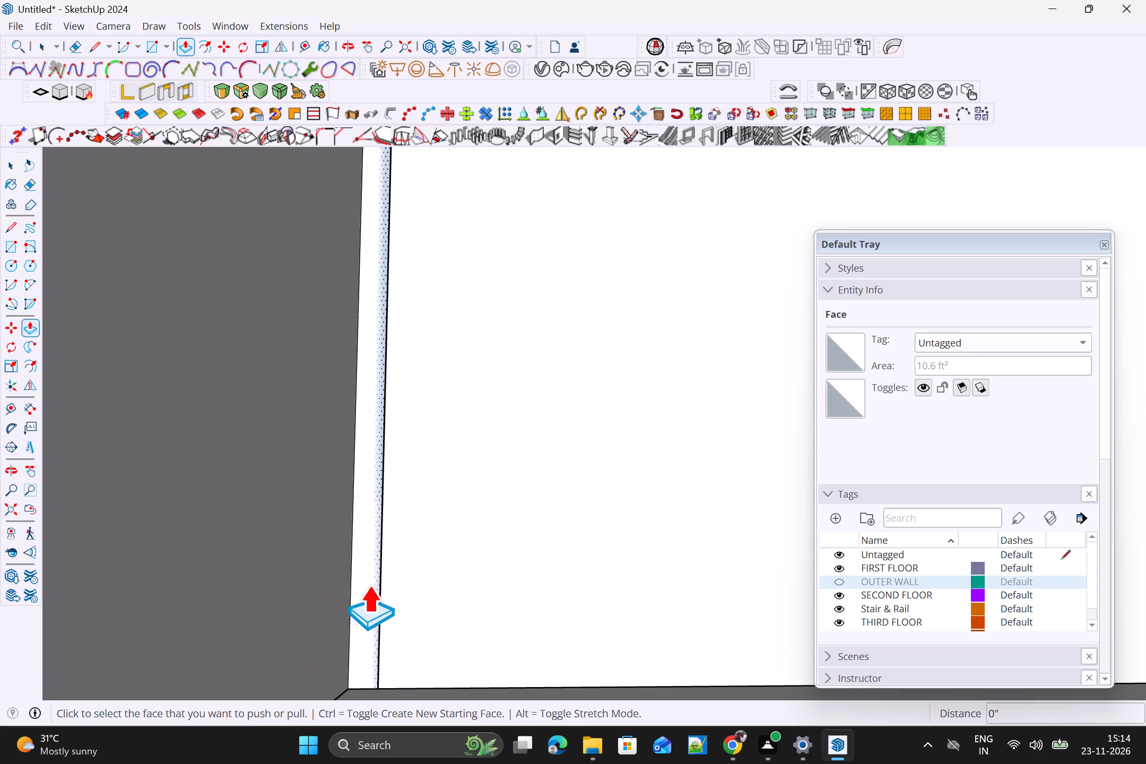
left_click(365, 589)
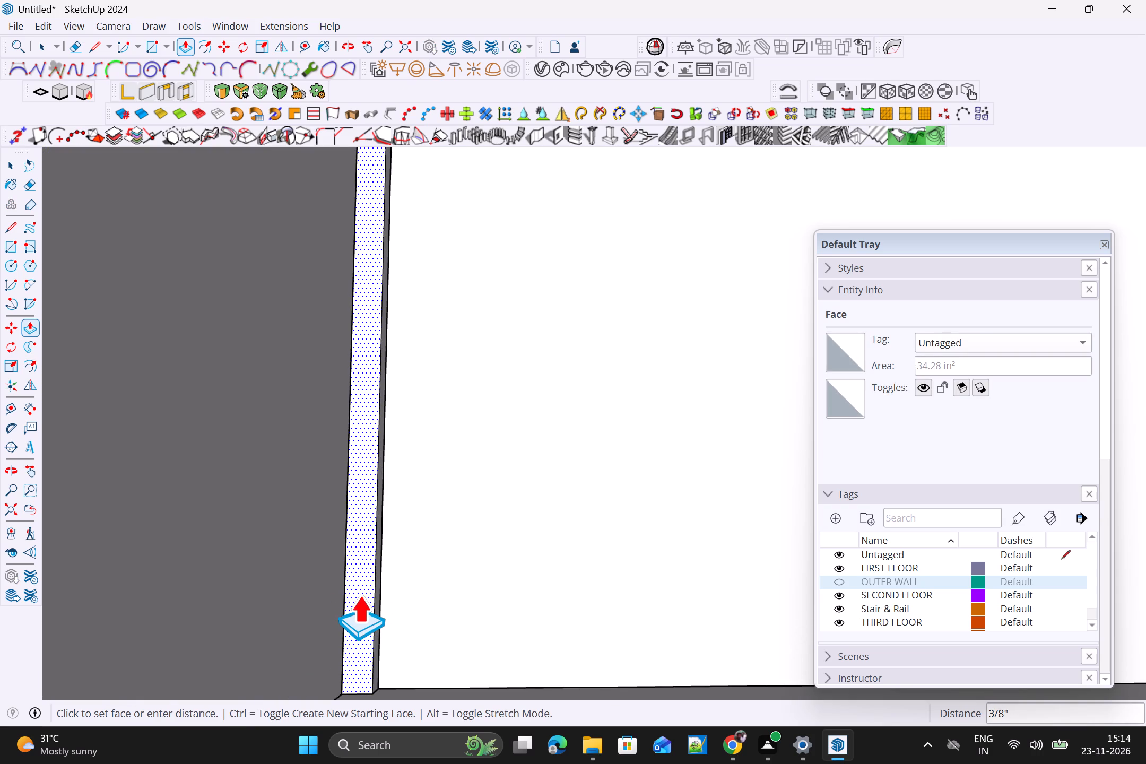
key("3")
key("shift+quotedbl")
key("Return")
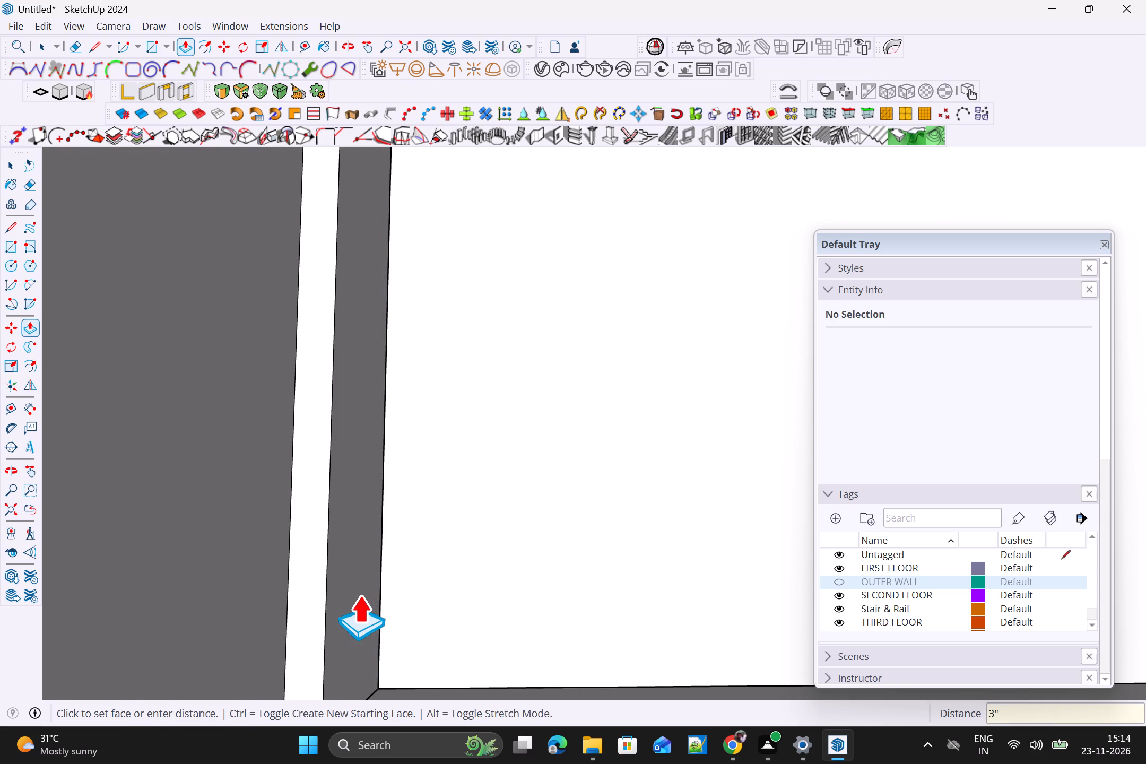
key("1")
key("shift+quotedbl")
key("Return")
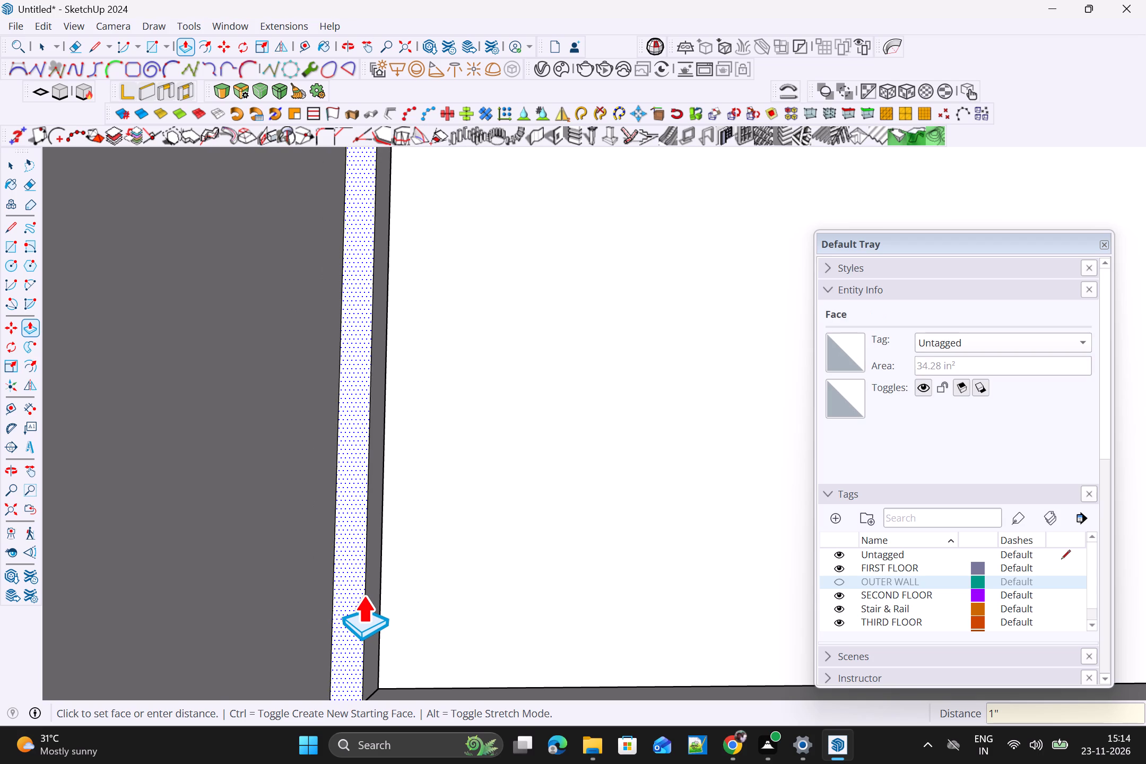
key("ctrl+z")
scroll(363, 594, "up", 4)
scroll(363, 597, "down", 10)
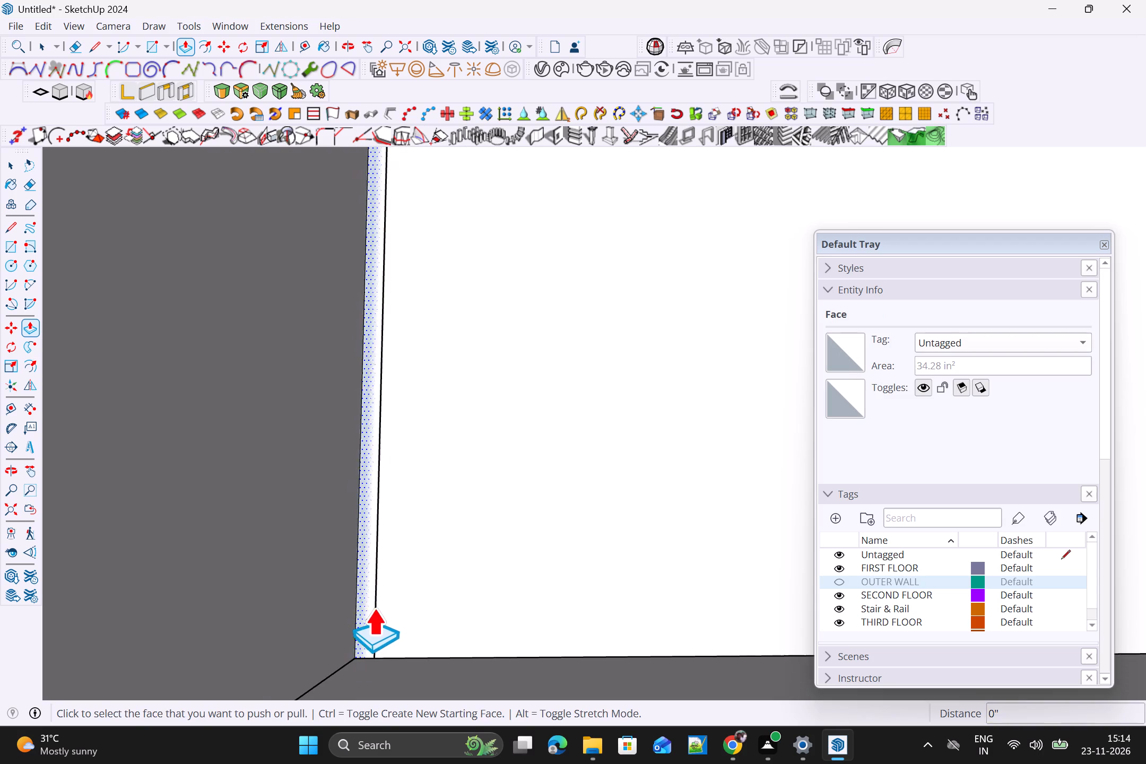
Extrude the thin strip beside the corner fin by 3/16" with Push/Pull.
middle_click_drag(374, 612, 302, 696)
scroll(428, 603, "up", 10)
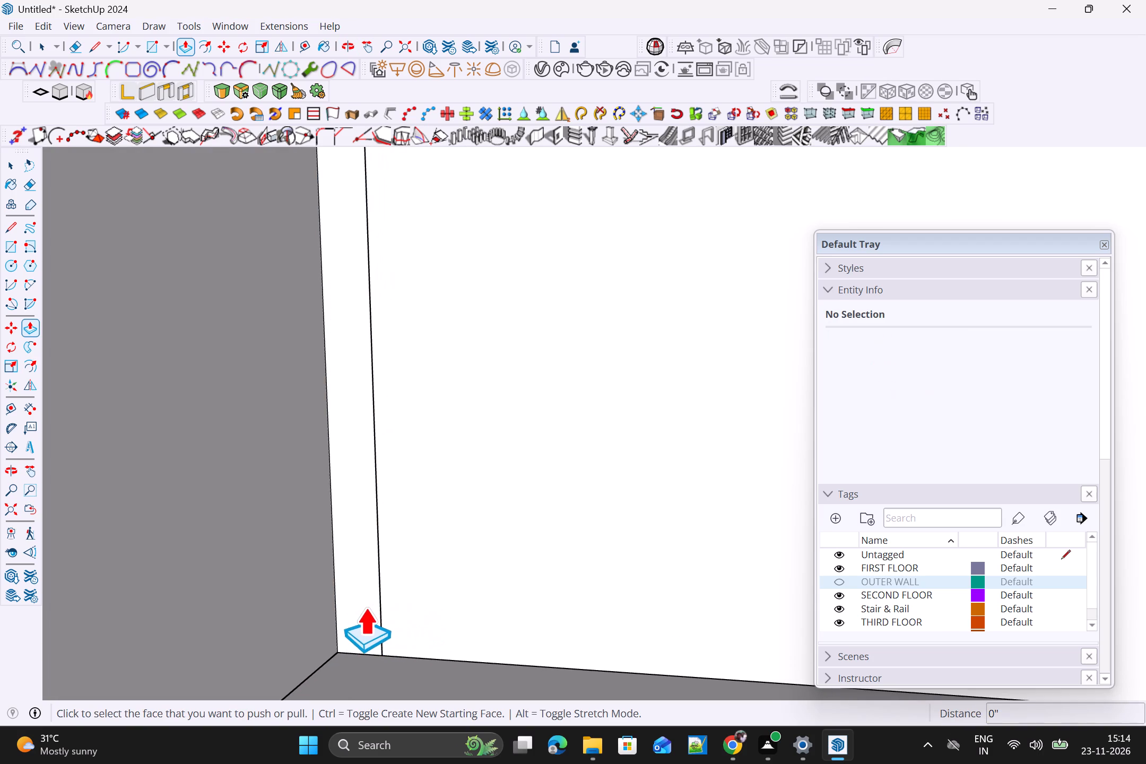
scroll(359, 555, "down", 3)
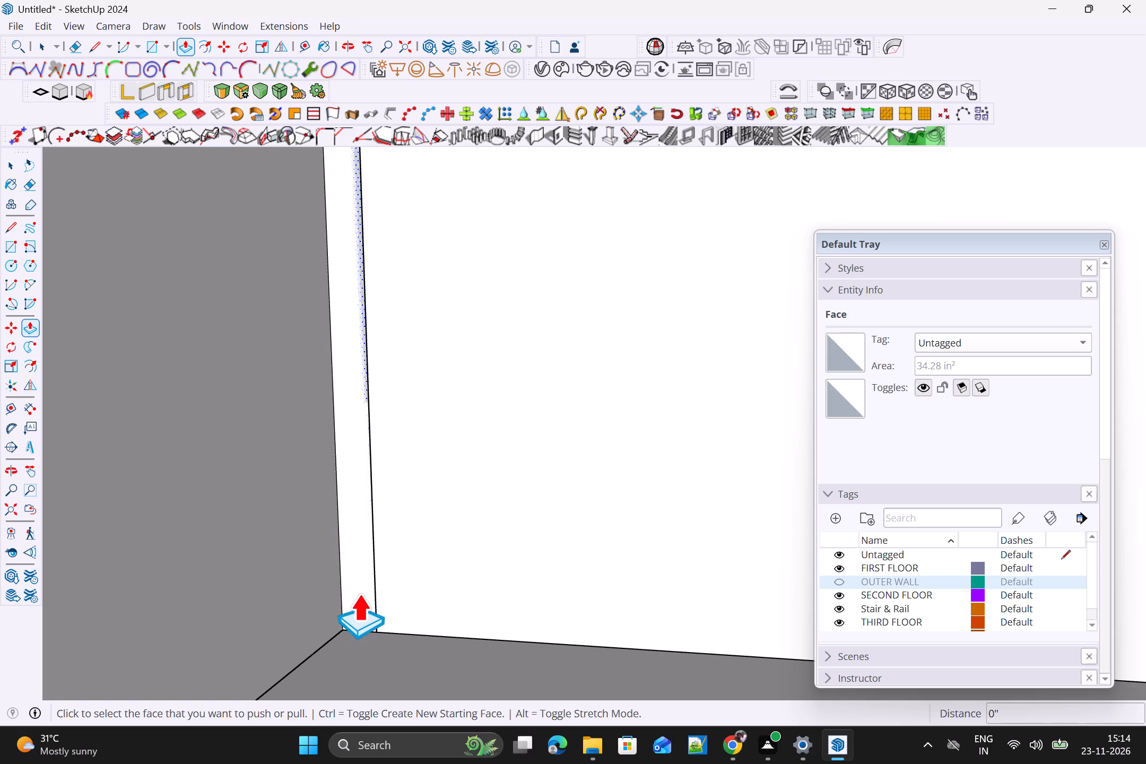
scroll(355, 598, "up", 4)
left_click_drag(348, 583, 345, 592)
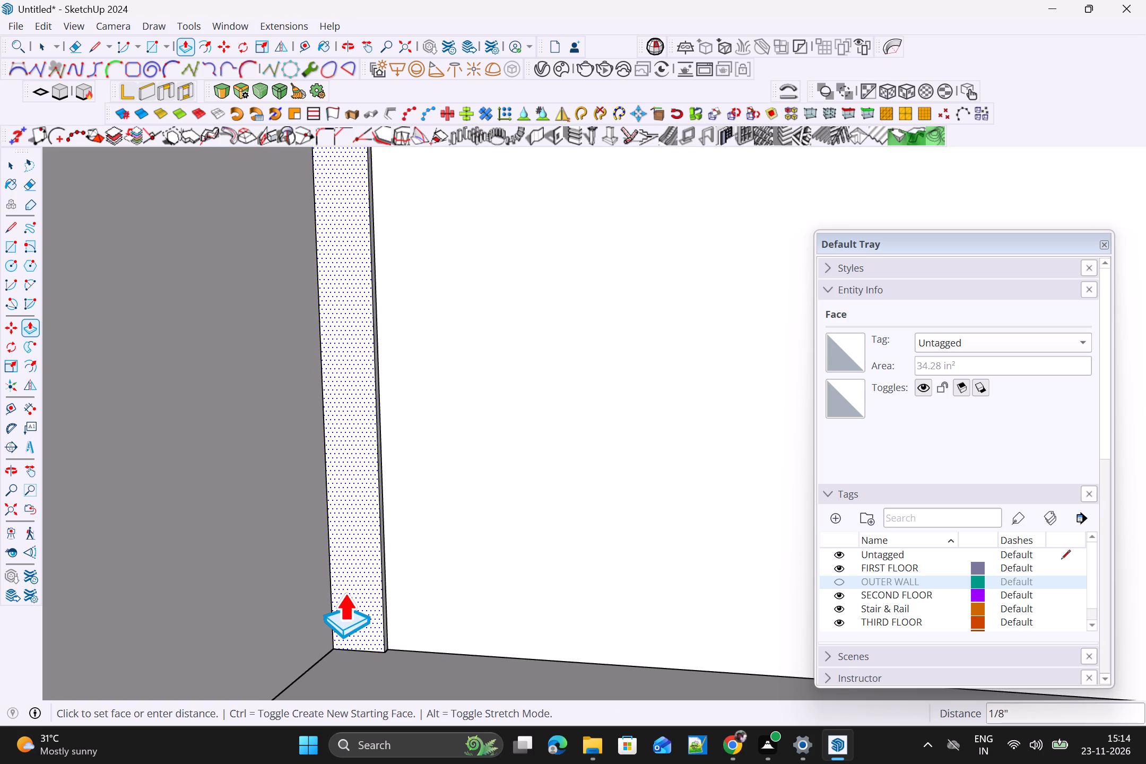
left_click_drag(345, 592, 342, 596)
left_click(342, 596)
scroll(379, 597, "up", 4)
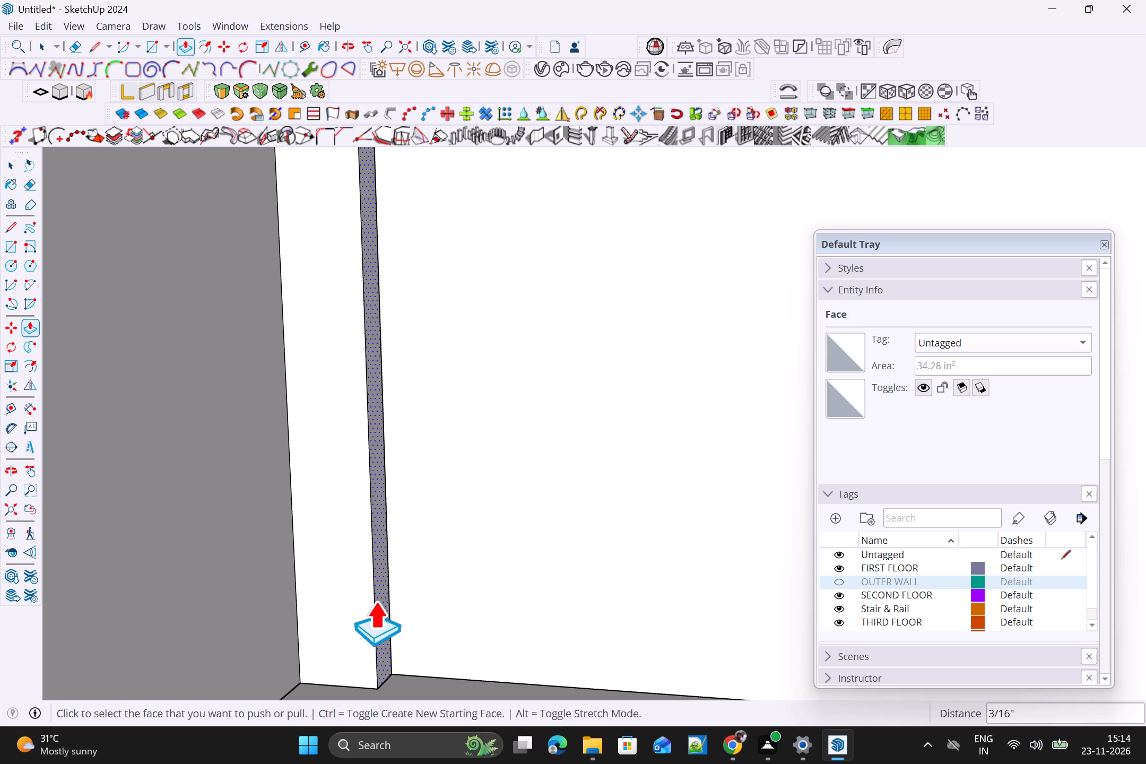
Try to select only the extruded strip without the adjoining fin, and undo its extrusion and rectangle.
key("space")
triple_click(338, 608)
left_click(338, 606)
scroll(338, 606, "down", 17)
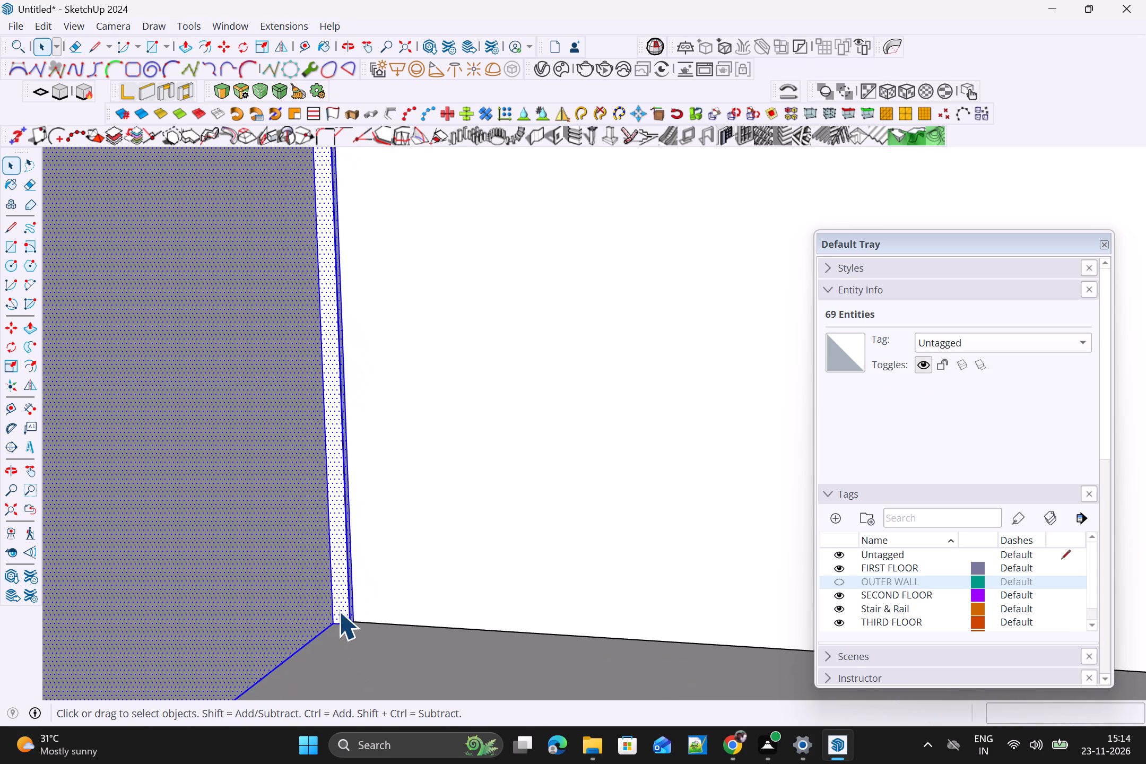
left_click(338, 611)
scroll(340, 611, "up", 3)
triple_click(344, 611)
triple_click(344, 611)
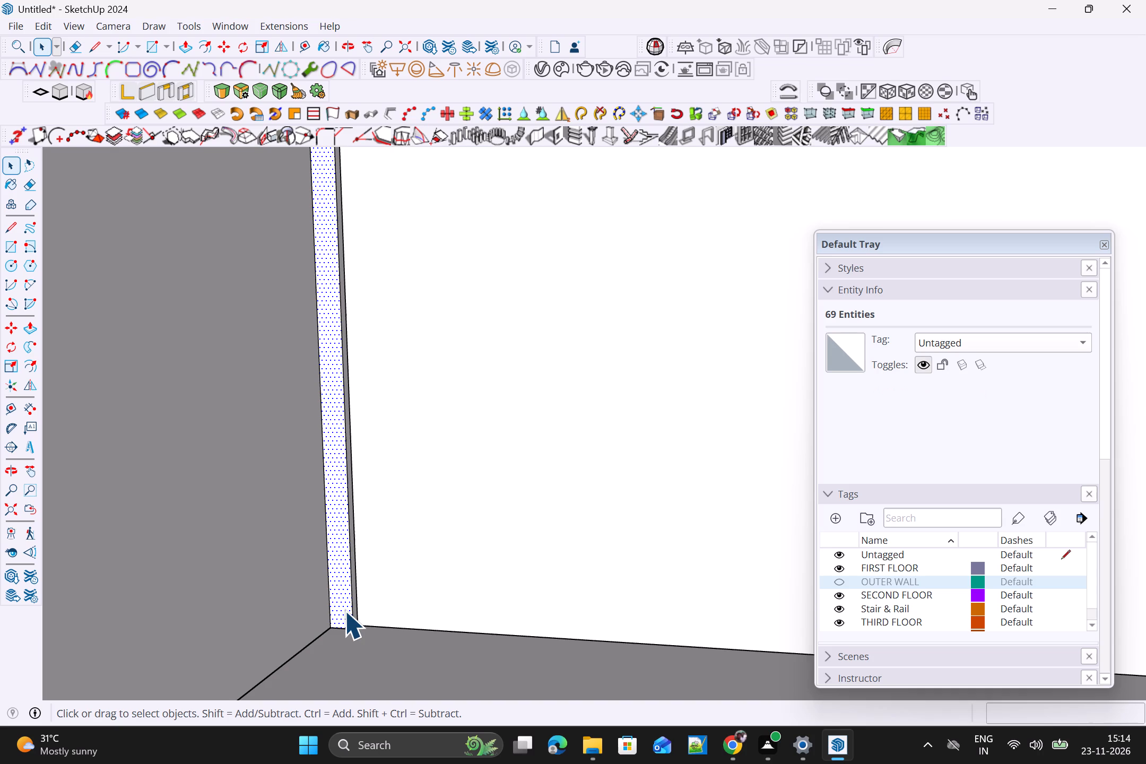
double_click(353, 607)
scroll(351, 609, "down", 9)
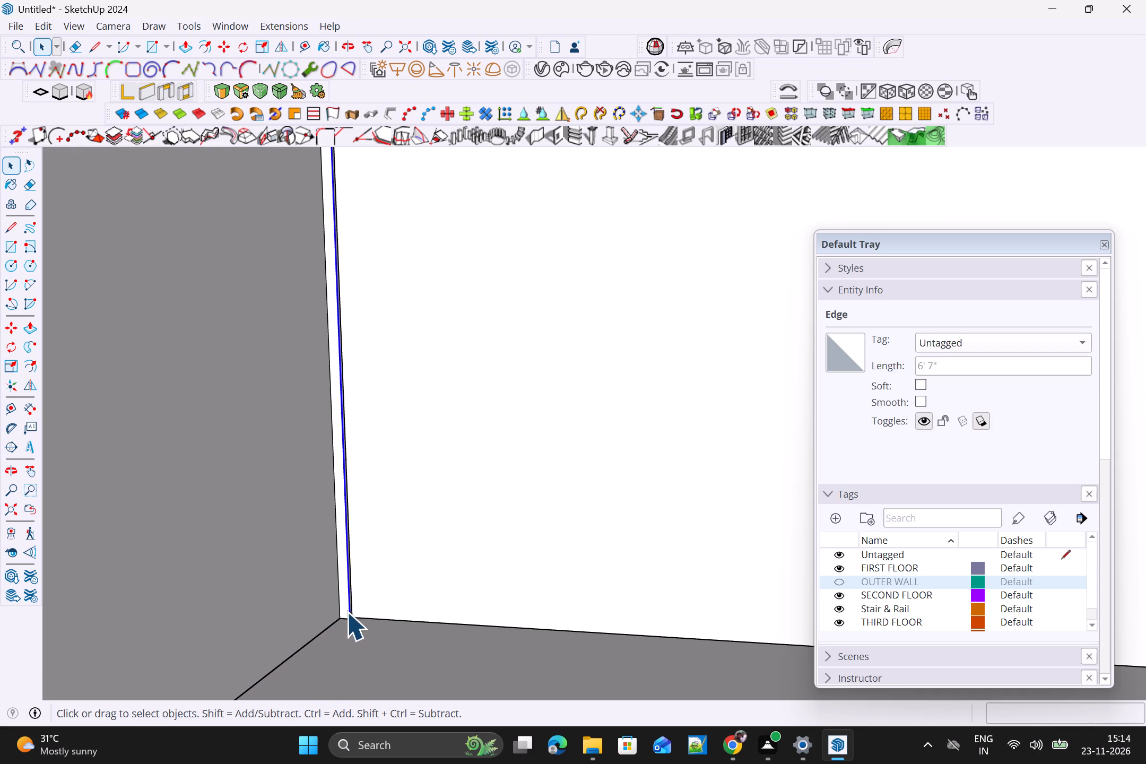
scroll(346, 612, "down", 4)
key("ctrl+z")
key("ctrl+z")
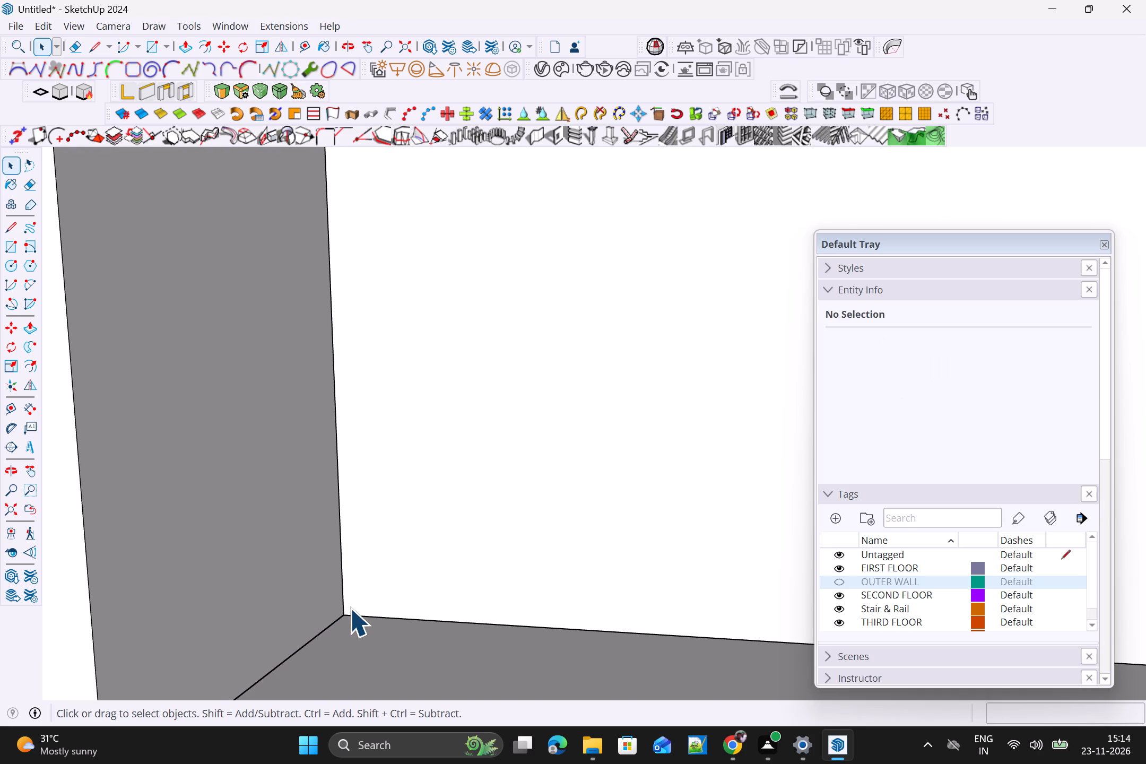
Group the connected loose geometry of the corner fin and projecting slab, and clear the selection.
scroll(350, 608, "down", 18)
scroll(381, 458, "up", 3)
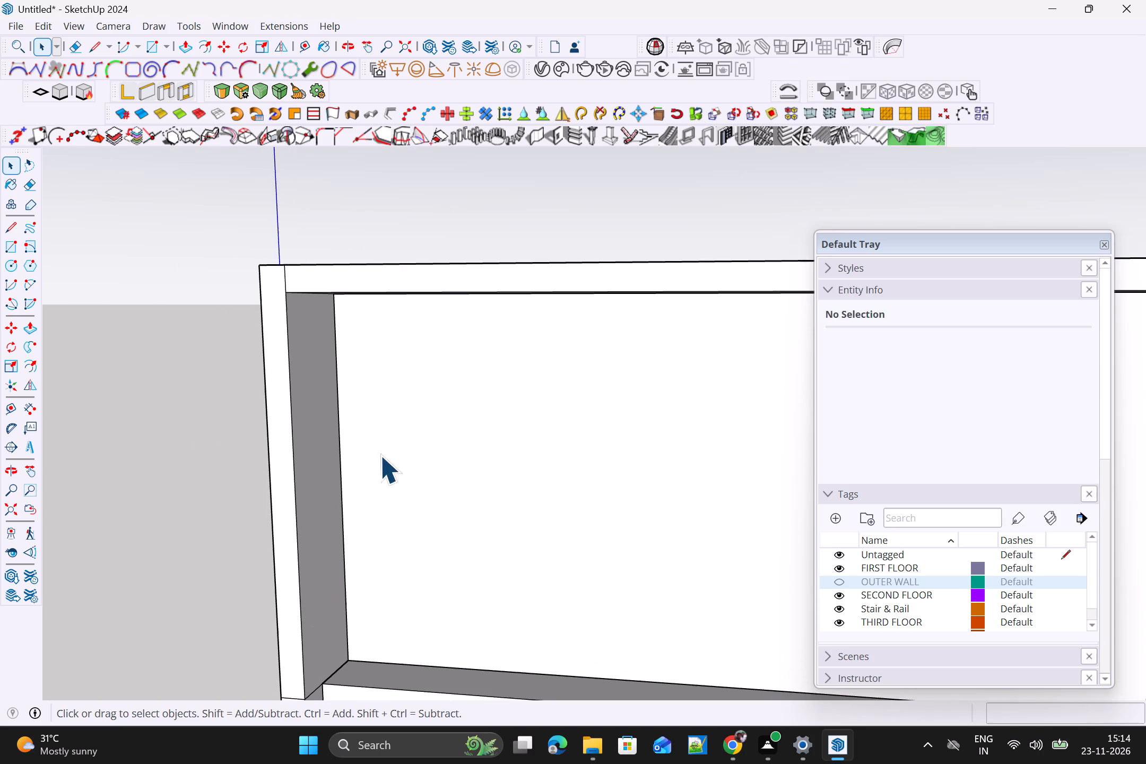
left_click(312, 474)
triple_click(312, 474)
left_click(312, 474)
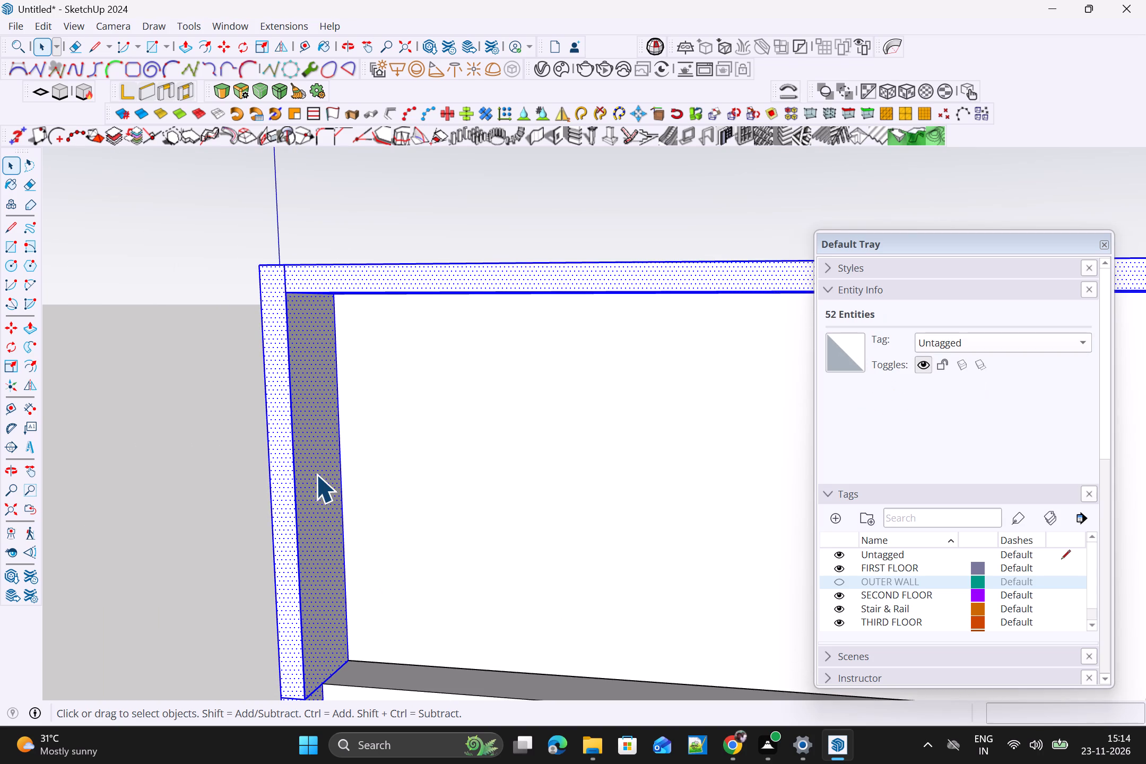
right_click(314, 474)
left_click(365, 208)
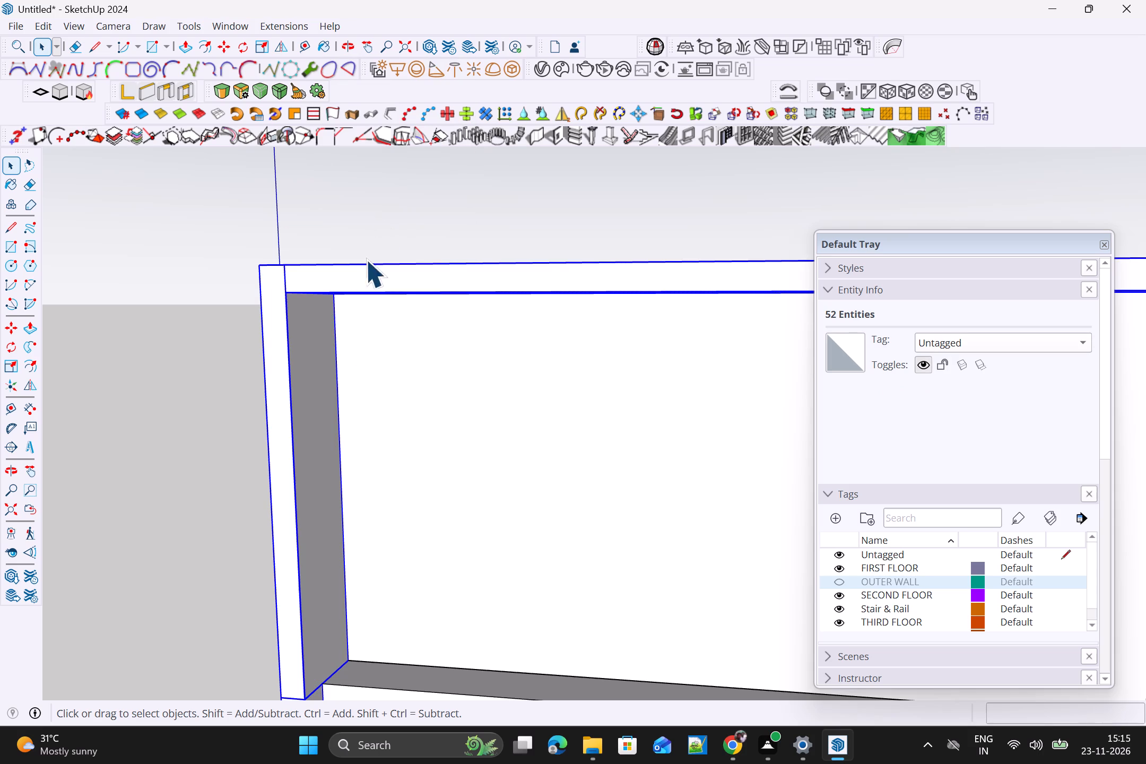
left_click(366, 403)
scroll(366, 401, "up", 2)
left_click(88, 396)
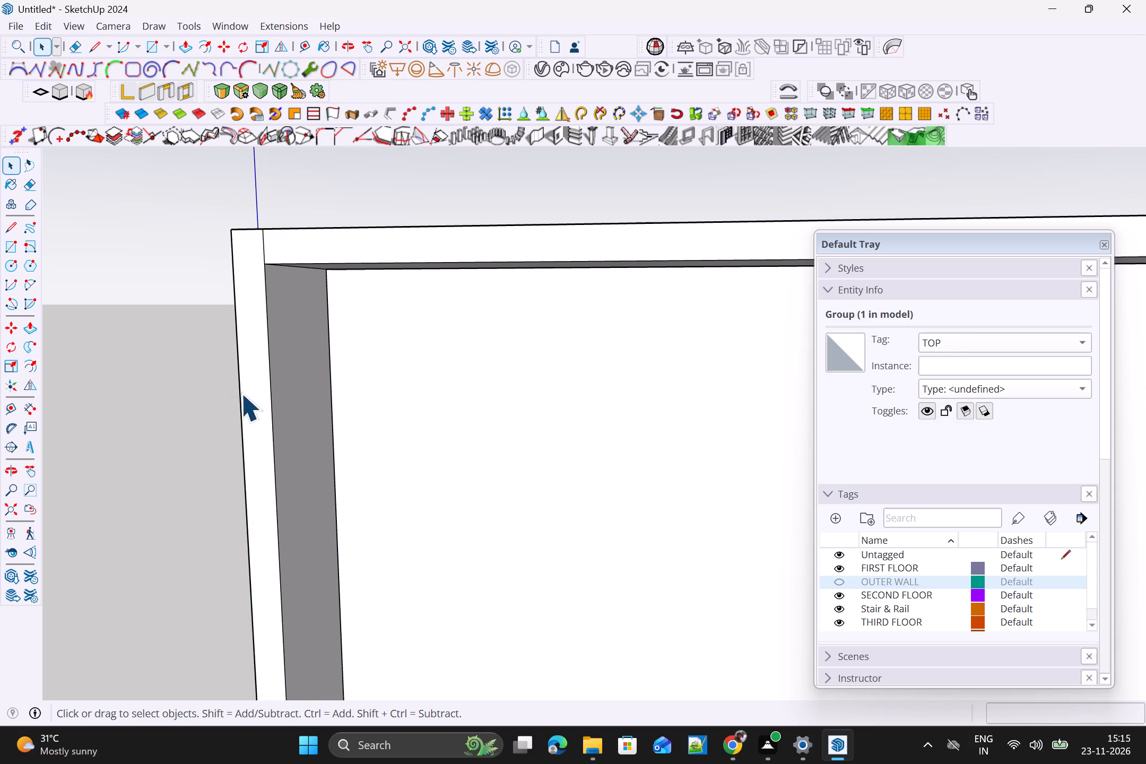
Draw a thin vertical rectangle about 5/16" by 6' 7" on the rooftop front wall, against the corner fin.
key("r")
scroll(317, 276, "up", 9)
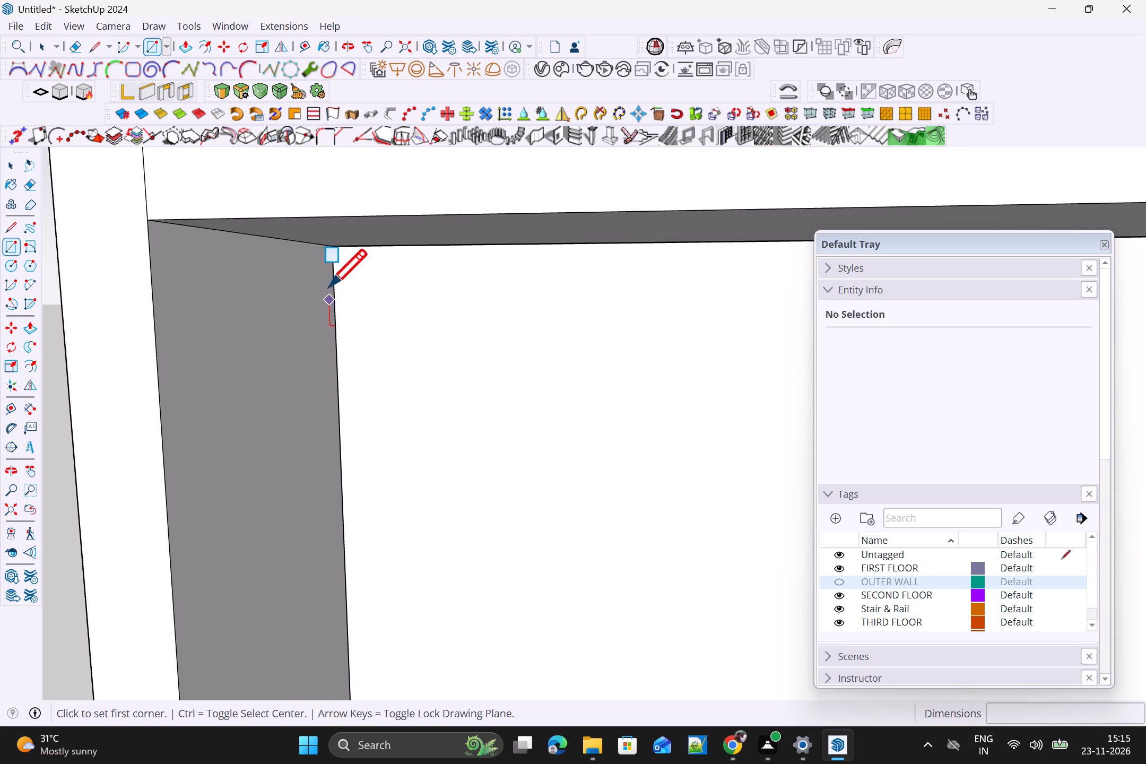
left_click(333, 247)
scroll(335, 376, "down", 11)
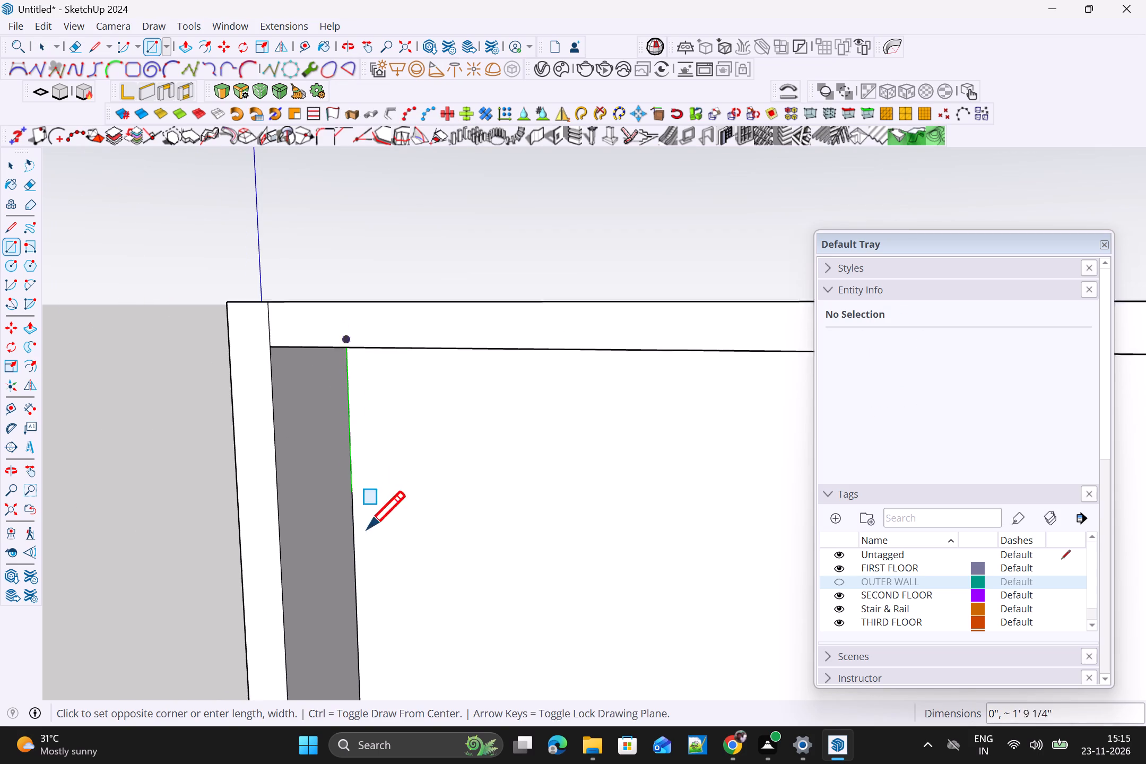
middle_click_drag(379, 453, 387, 409, "shift")
scroll(386, 462, "up", 1, "shift")
middle_click_drag(394, 463, 413, 401, "shift")
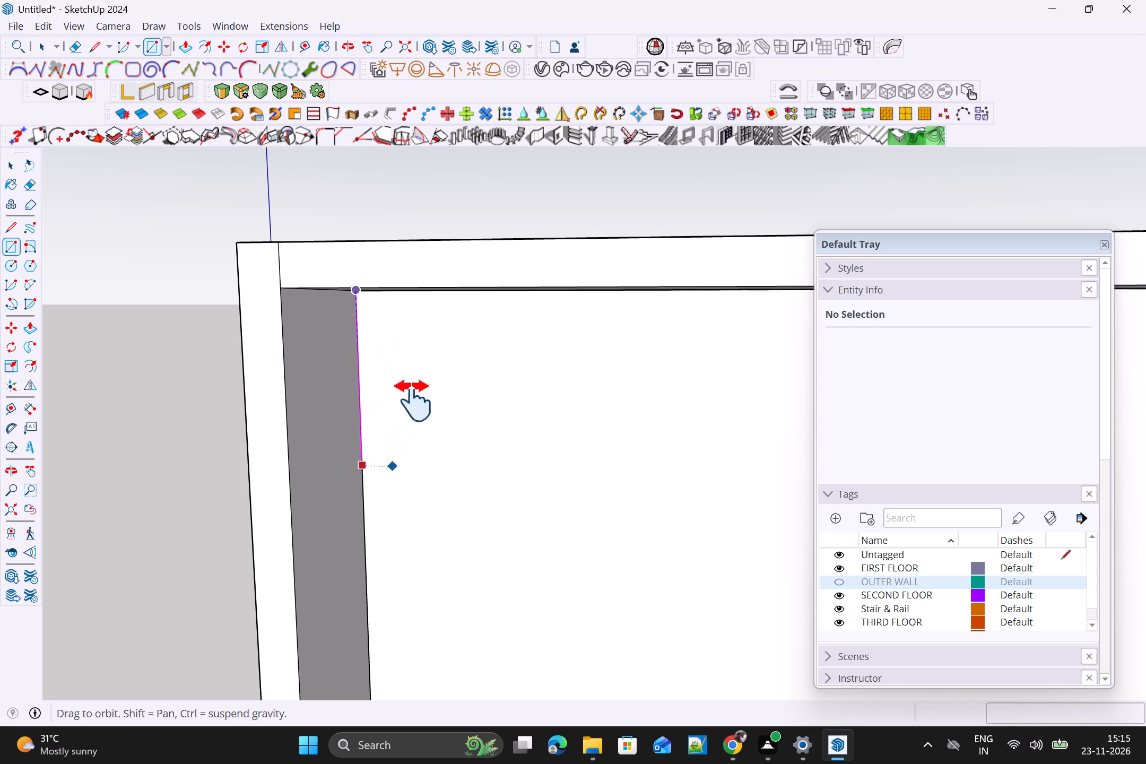
middle_click_drag(413, 401, 426, 214, "shift")
scroll(402, 605, "up", 3)
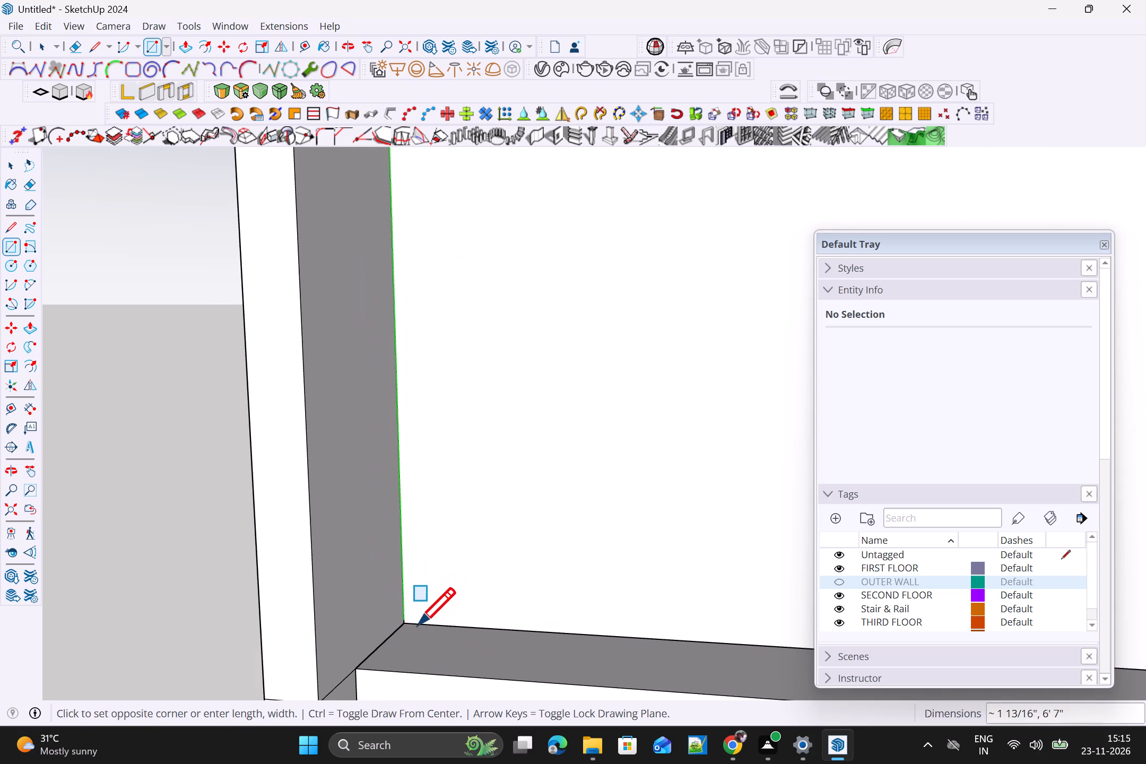
scroll(415, 628, "up", 7)
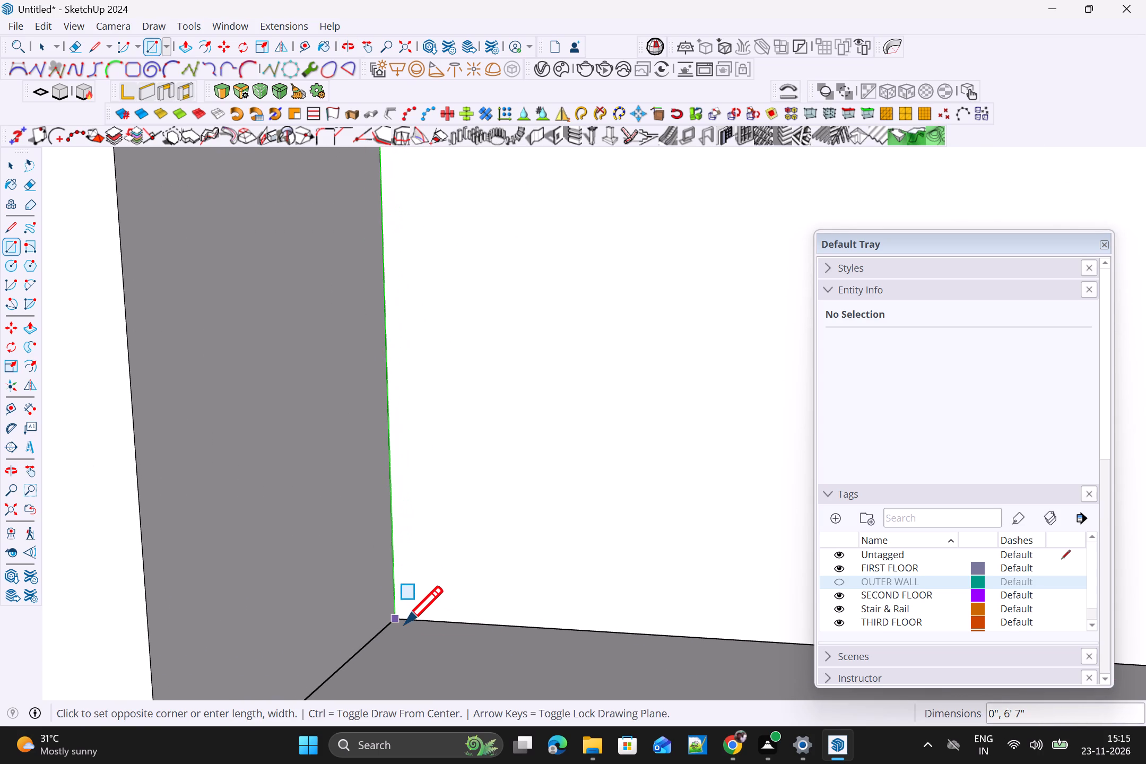
scroll(413, 621, "up", 9)
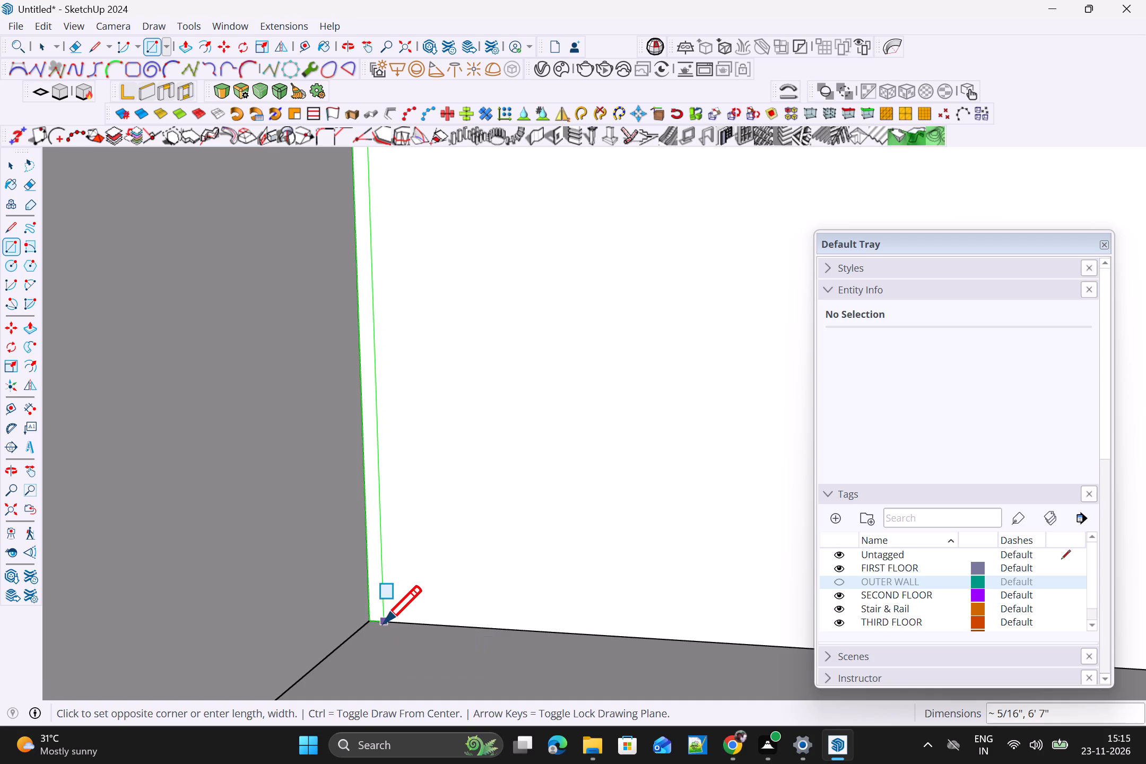
left_click(384, 623)
key("space")
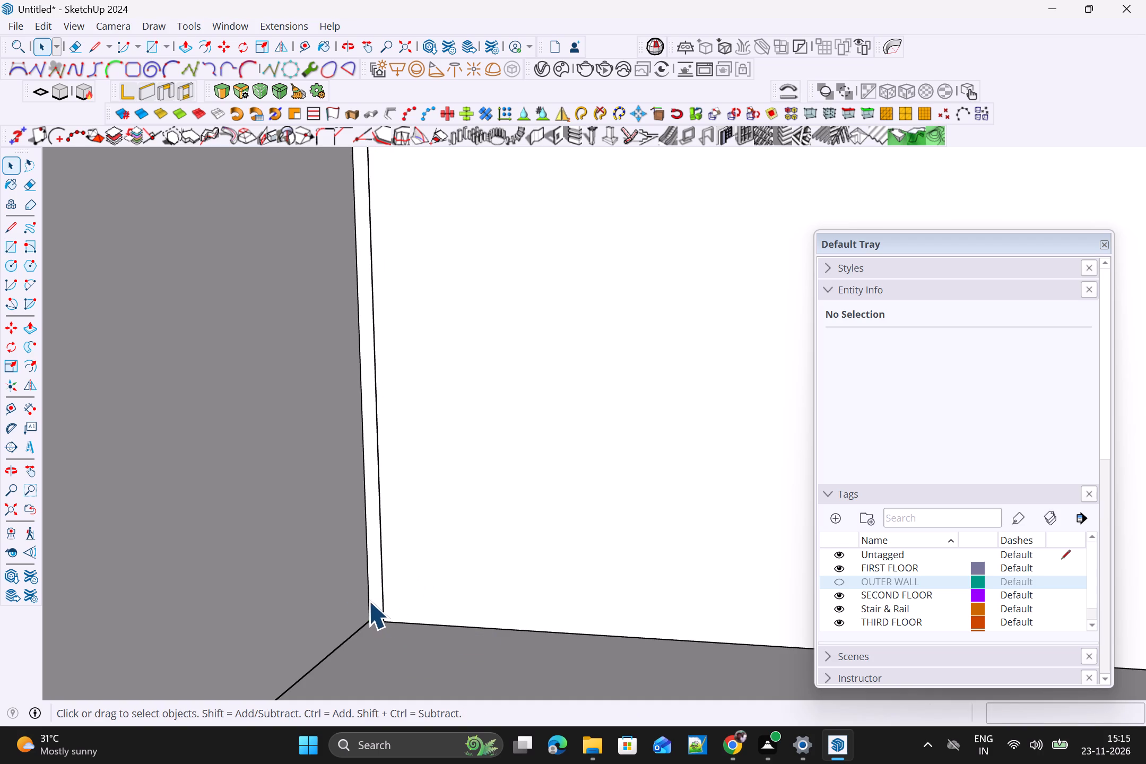
Extrude the new thin rectangle outward by 3/16" with Push/Pull.
key("p")
scroll(369, 584, "up", 11)
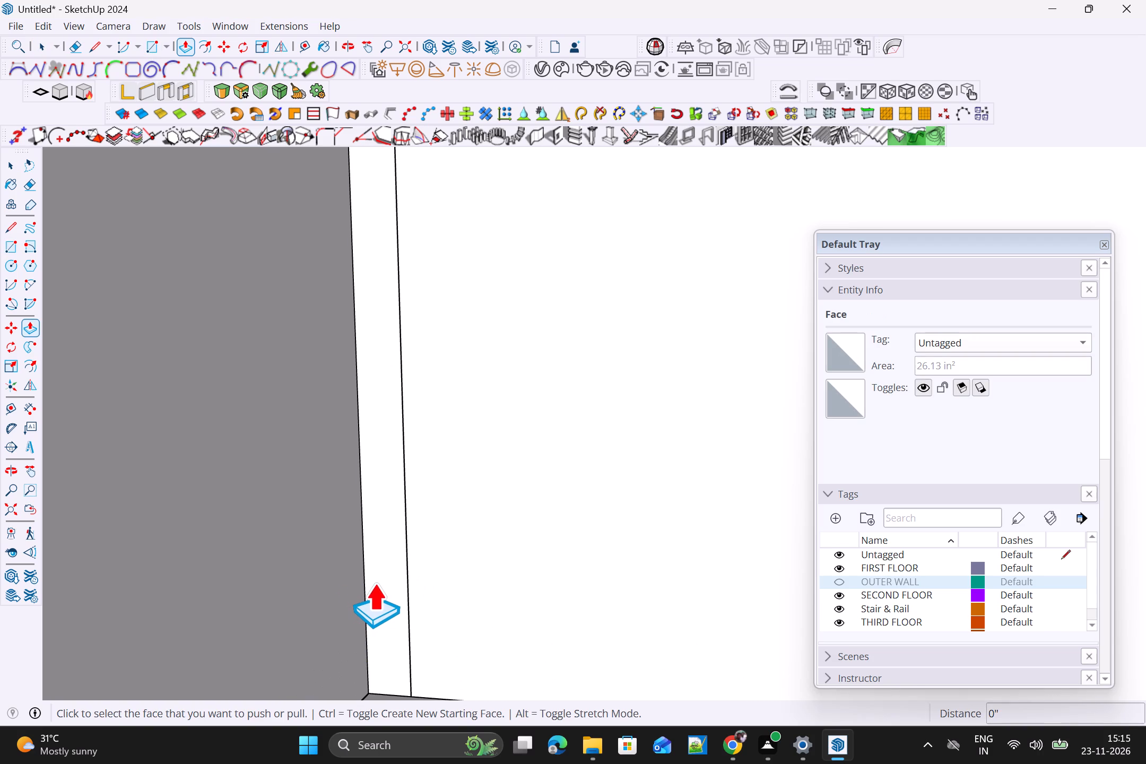
scroll(393, 627, "down", 4)
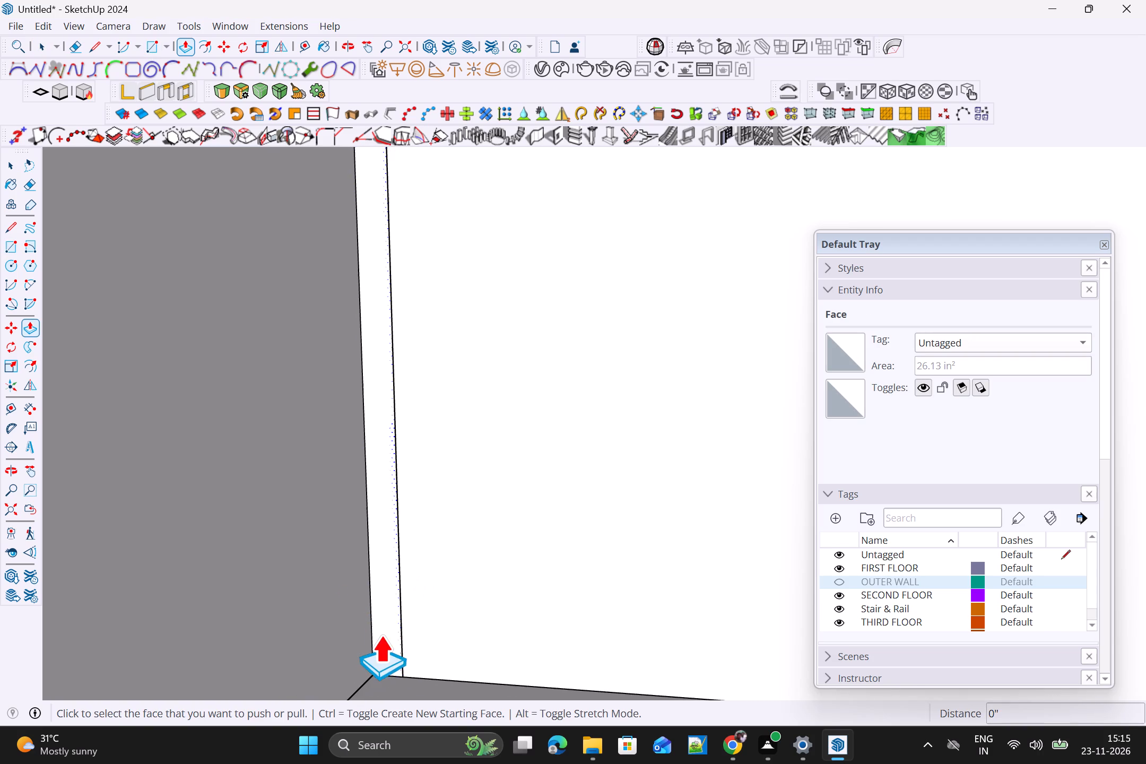
left_click(392, 623)
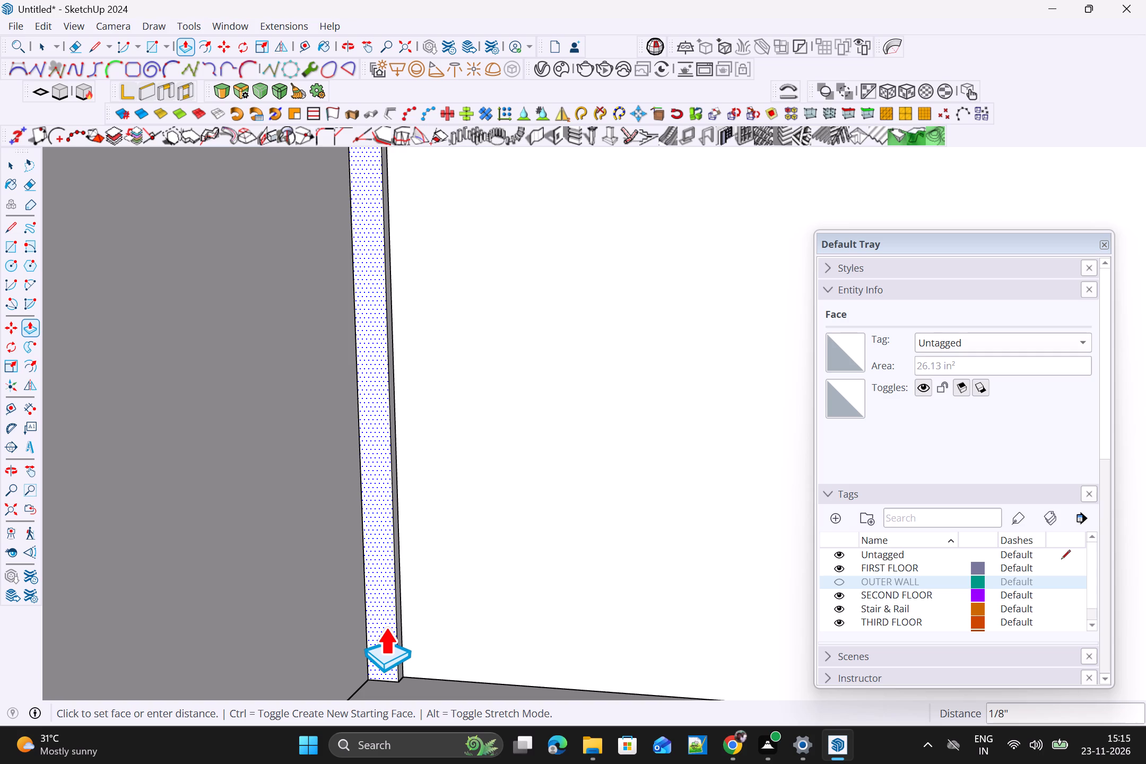
left_click(380, 627)
scroll(396, 623, "down", 5)
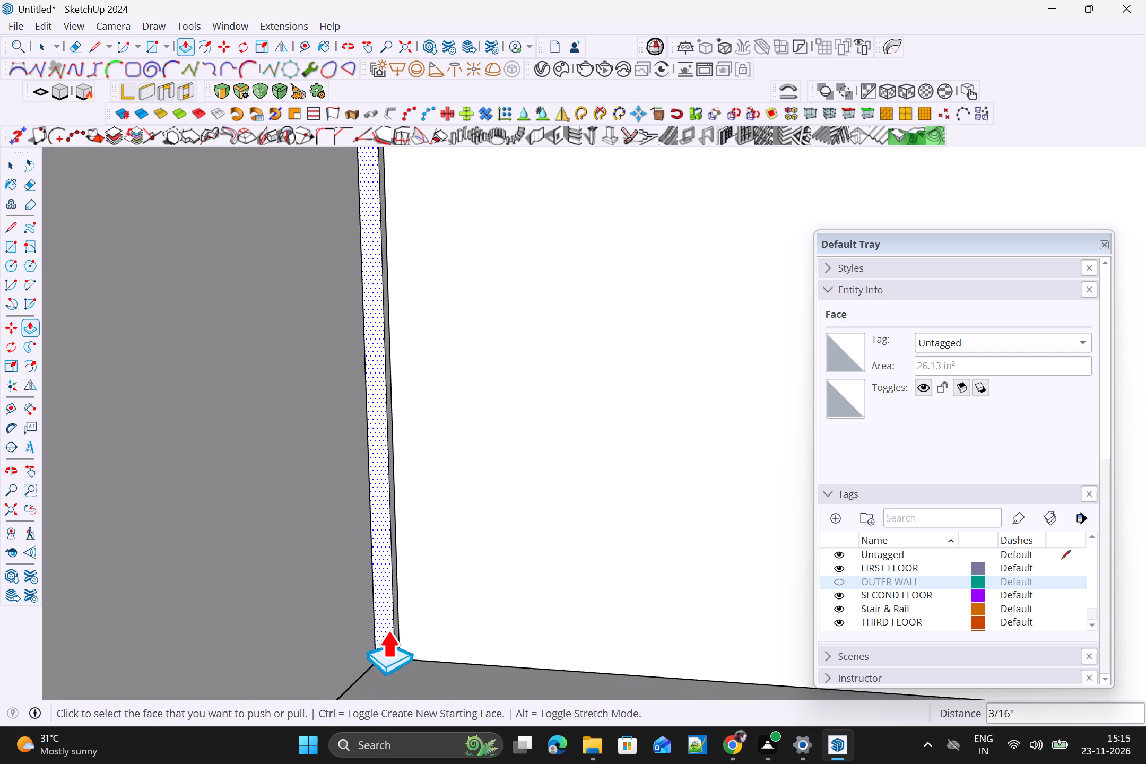
Select all the connected geometry of the extruded strip and make it a group.
scroll(388, 629, "down", 4)
key("space")
triple_click(386, 628)
left_click(386, 627)
right_click(385, 627)
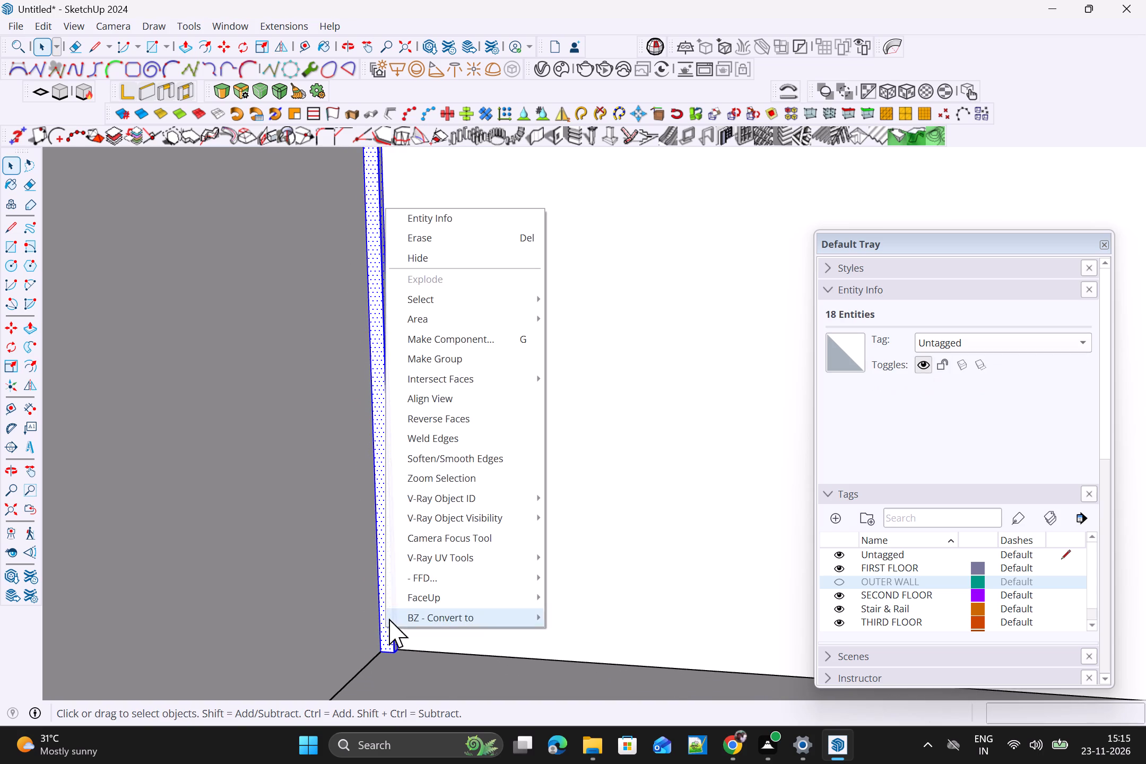
left_click(444, 366)
scroll(424, 496, "down", 9)
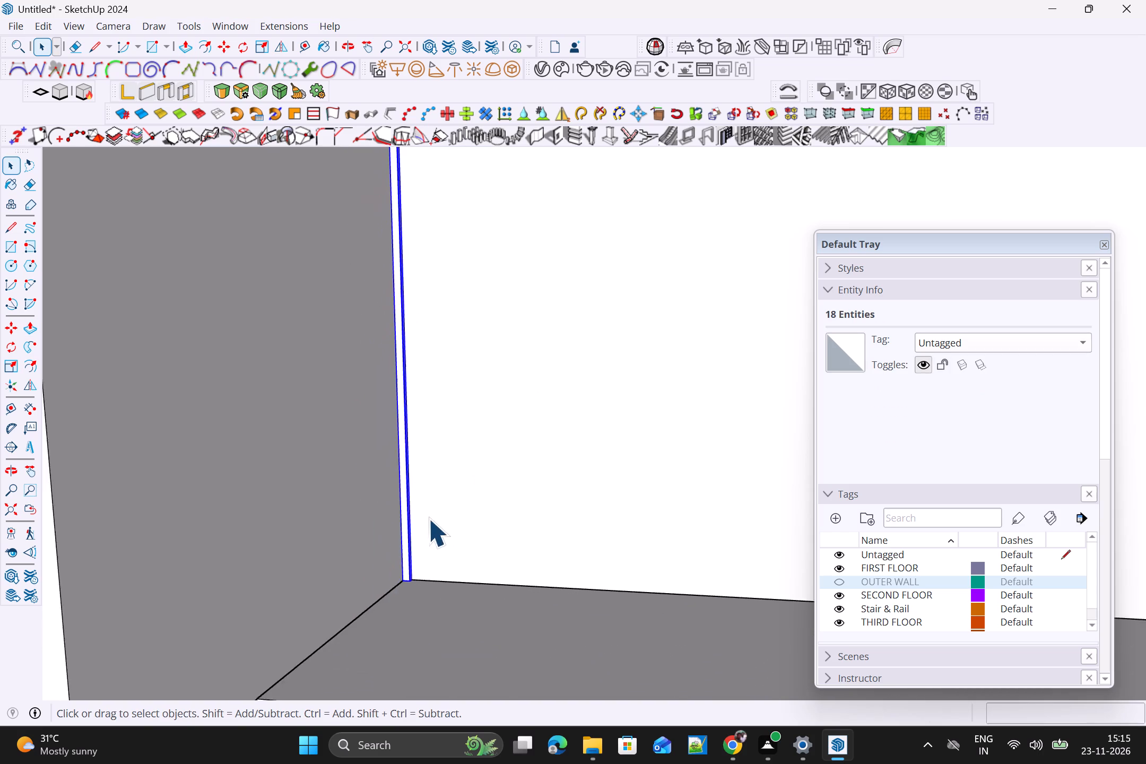
Close the Default Tray to clear the drawing area.
scroll(428, 518, "down", 9)
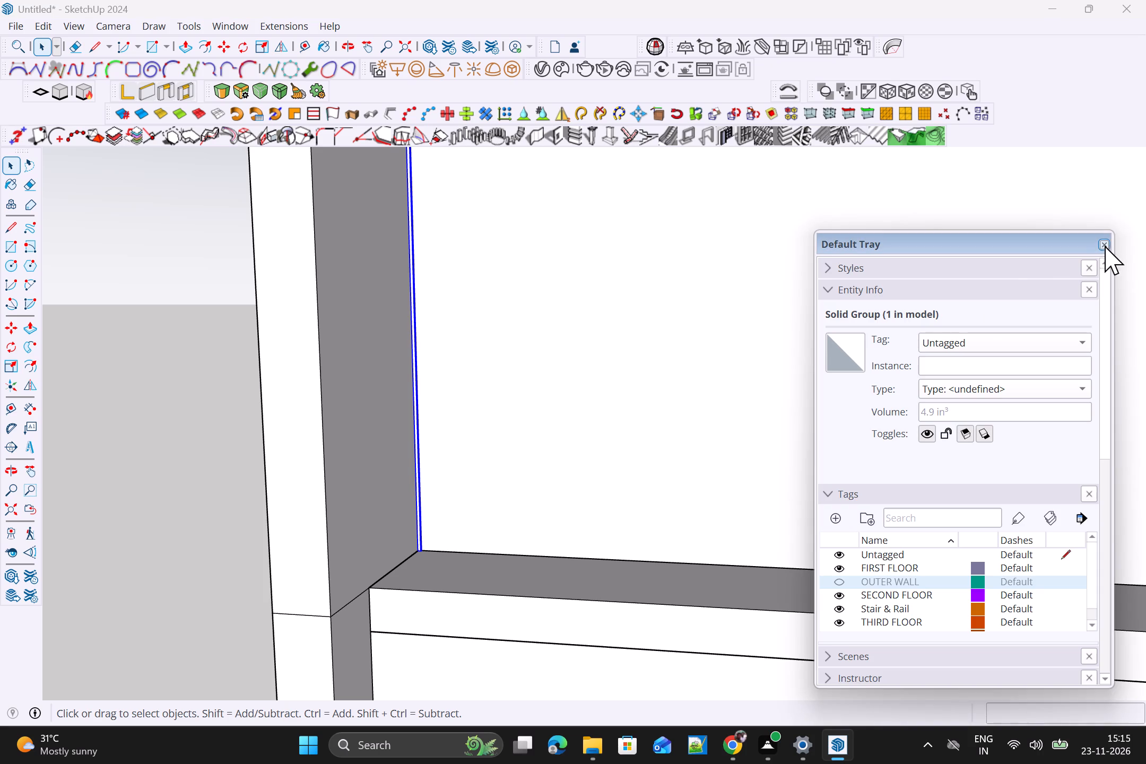
left_click(1102, 246)
Copy the strip group about 13' 1 3/4" along the rooftop wall's base to its far end beside the railing post.
scroll(393, 534, "up", 2)
key("m")
scroll(427, 571, "up", 4)
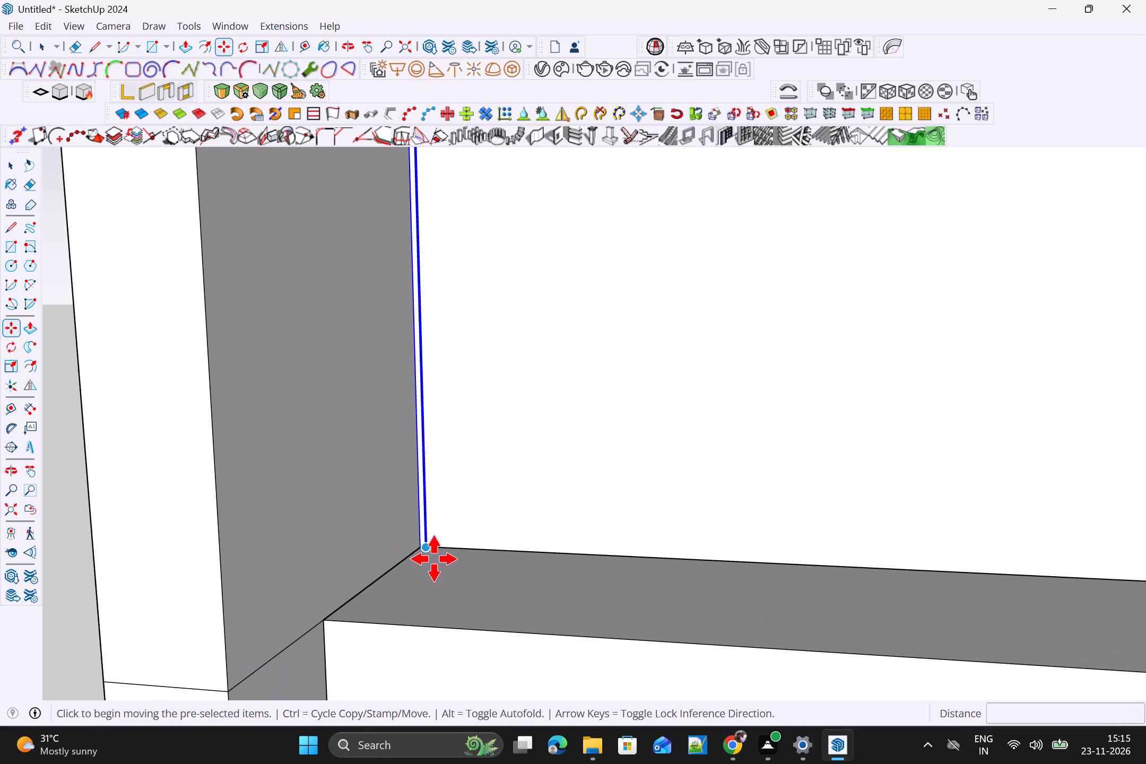
left_click(429, 550)
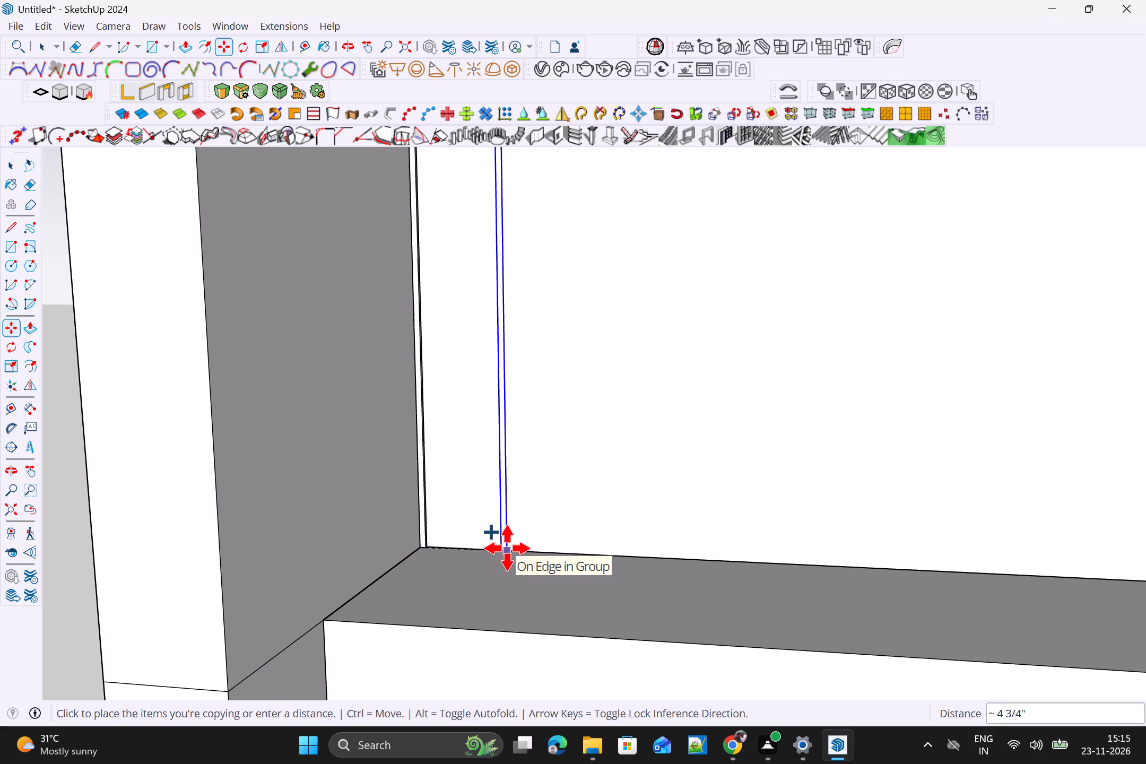
scroll(507, 549, "down", 8)
scroll(604, 552, "down", 1, "shift")
middle_click_drag(566, 558, 126, 474, "shift")
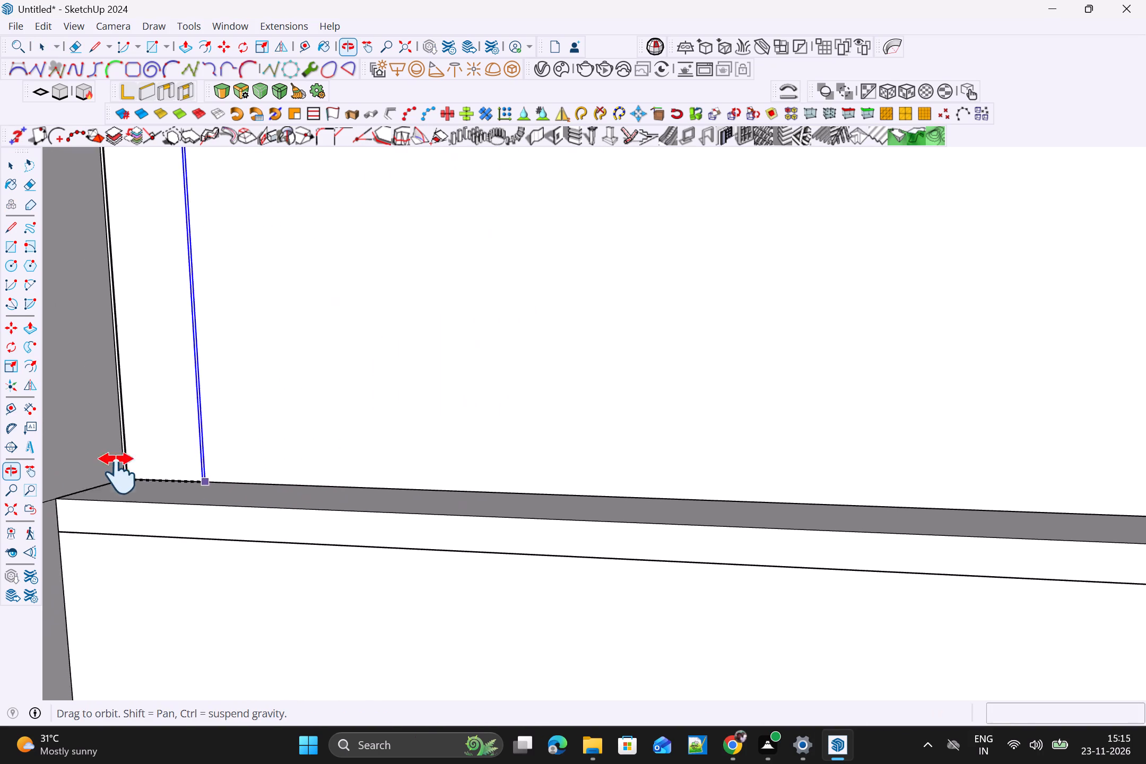
scroll(255, 492, "down", 11, "shift")
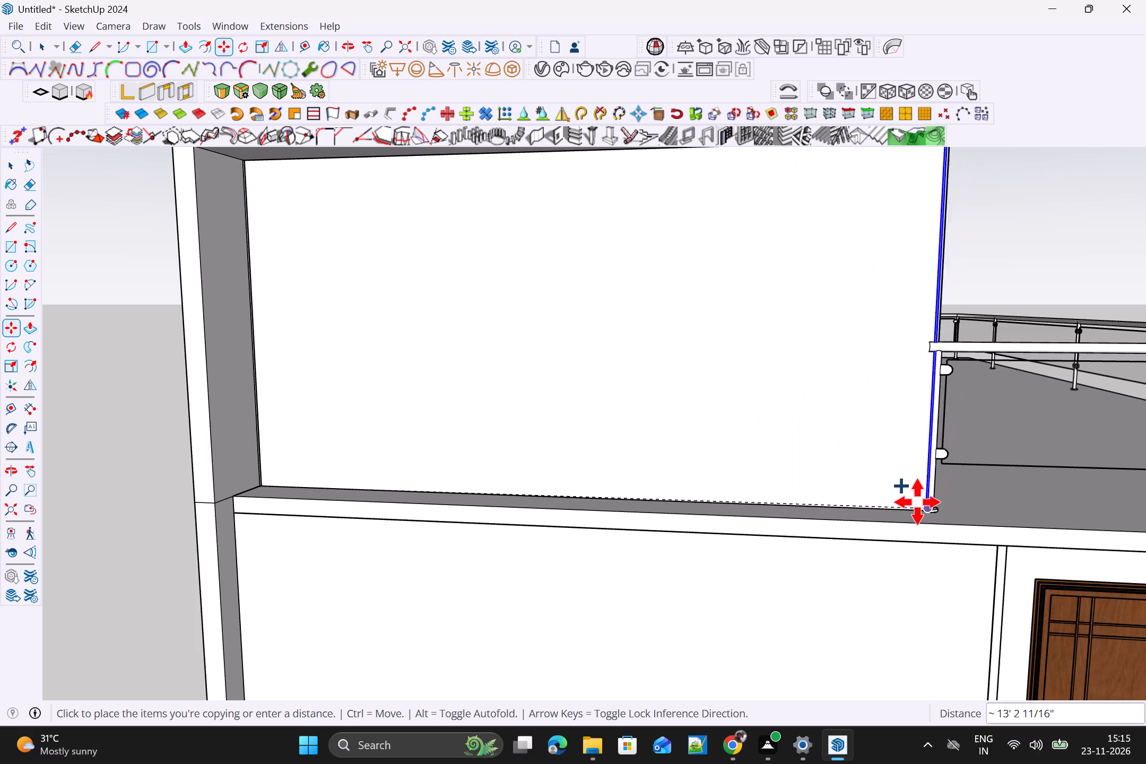
scroll(913, 502, "up", 12)
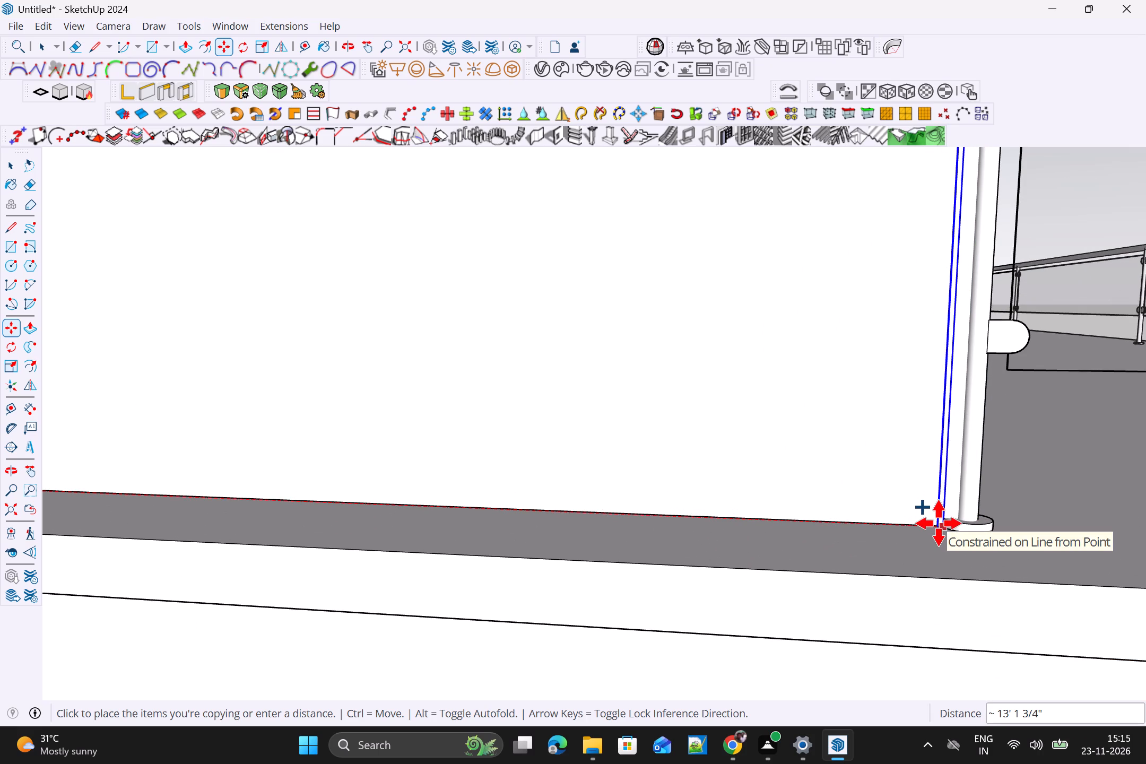
left_click(939, 523)
Divide the copy distance by 50 to fill the rooftop front wall with evenly spaced strips.
scroll(935, 527, "down", 5)
scroll(852, 572, "down", 15)
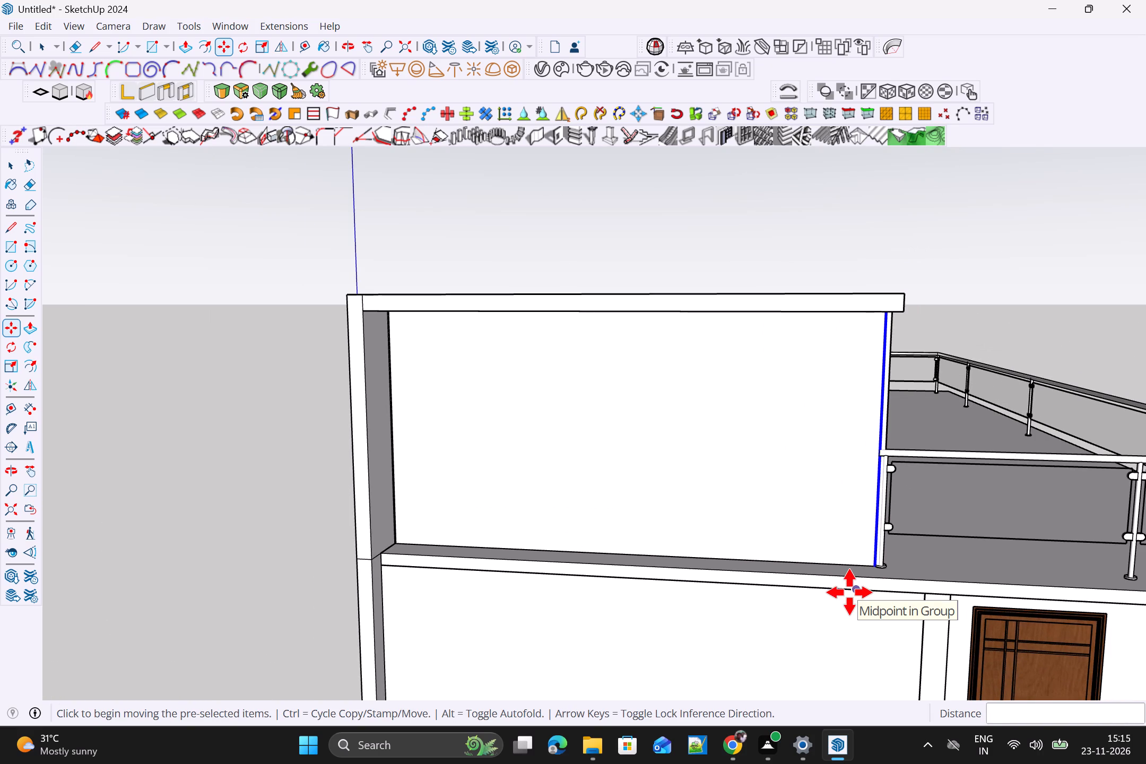
key("5")
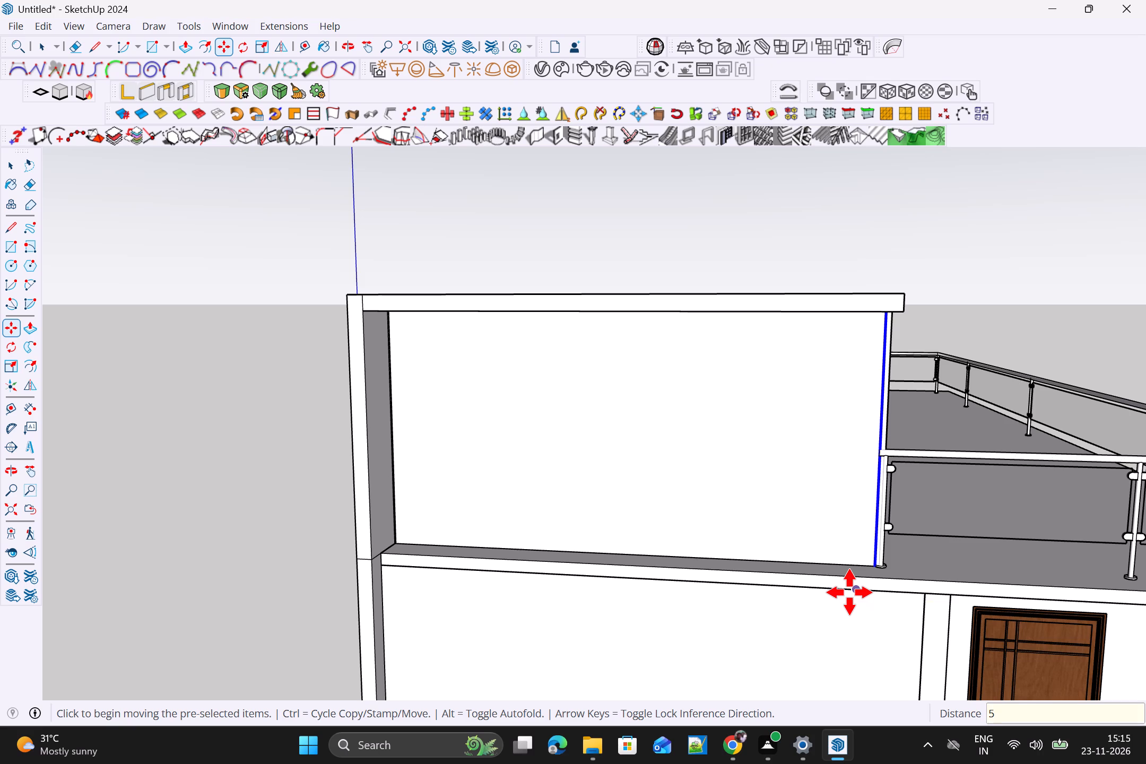
type("0/")
key("Return")
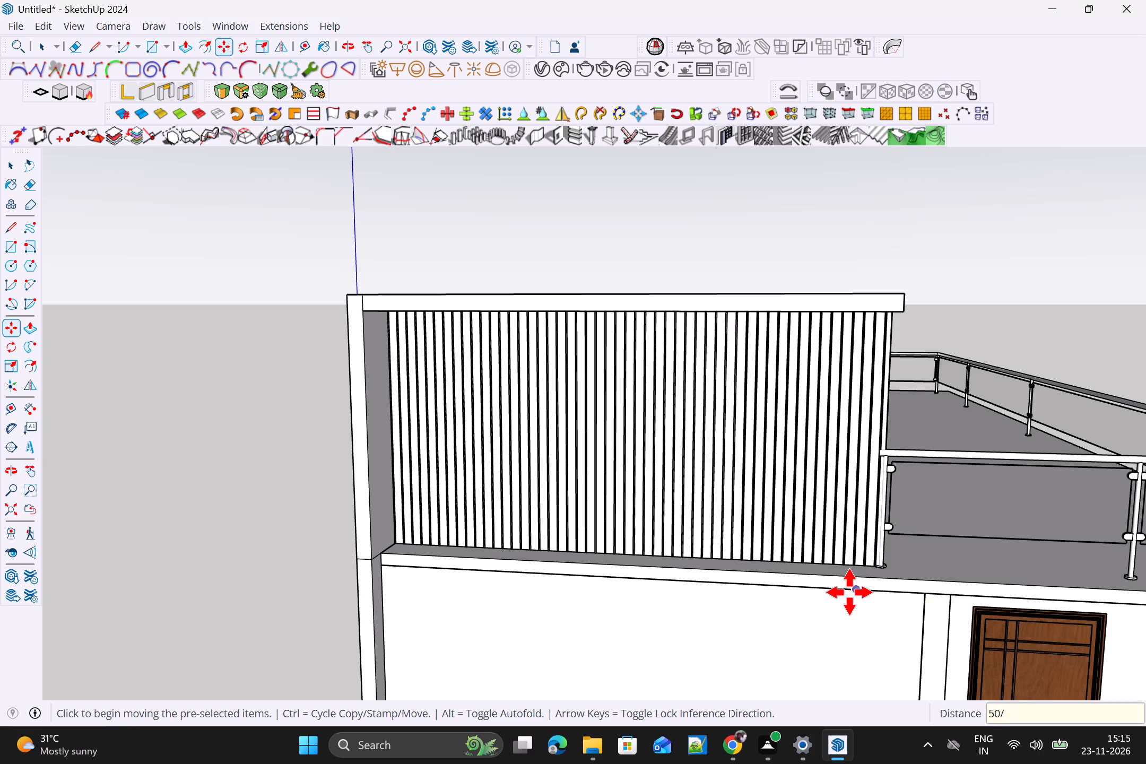
Examine the rooftop strips and the whole front elevation, dismissing the chat notification.
scroll(765, 513, "down", 3)
scroll(812, 540, "up", 5)
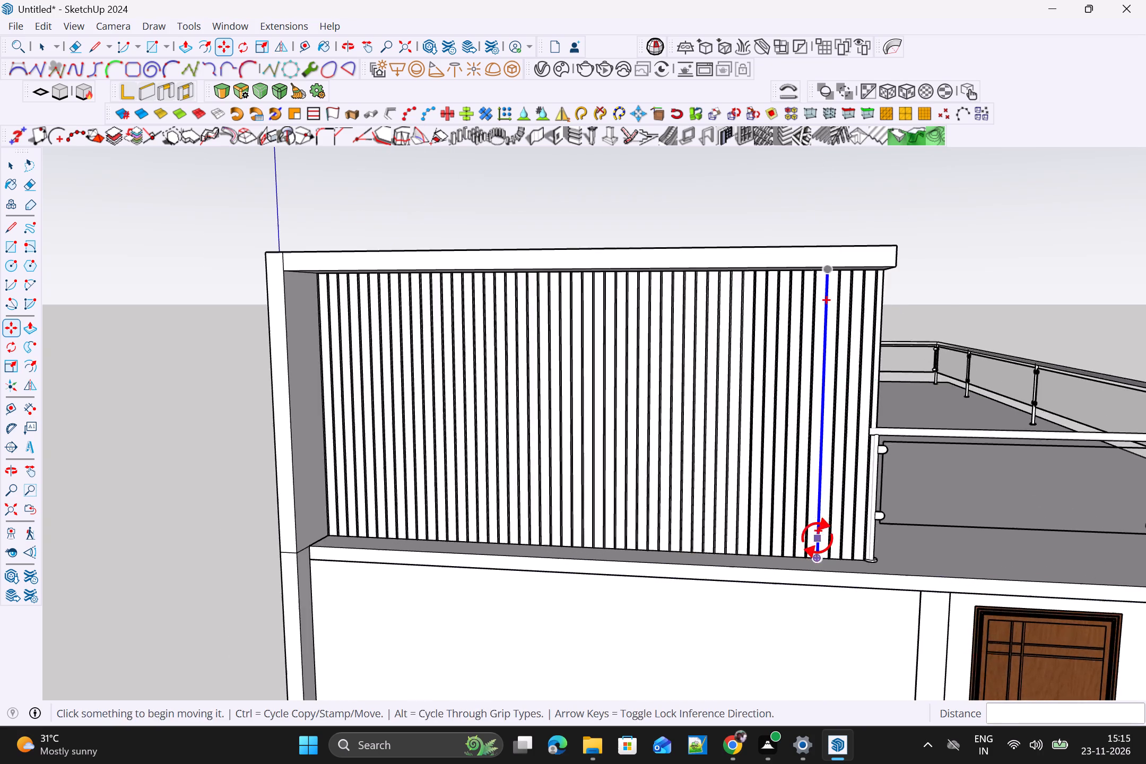
scroll(817, 538, "up", 8)
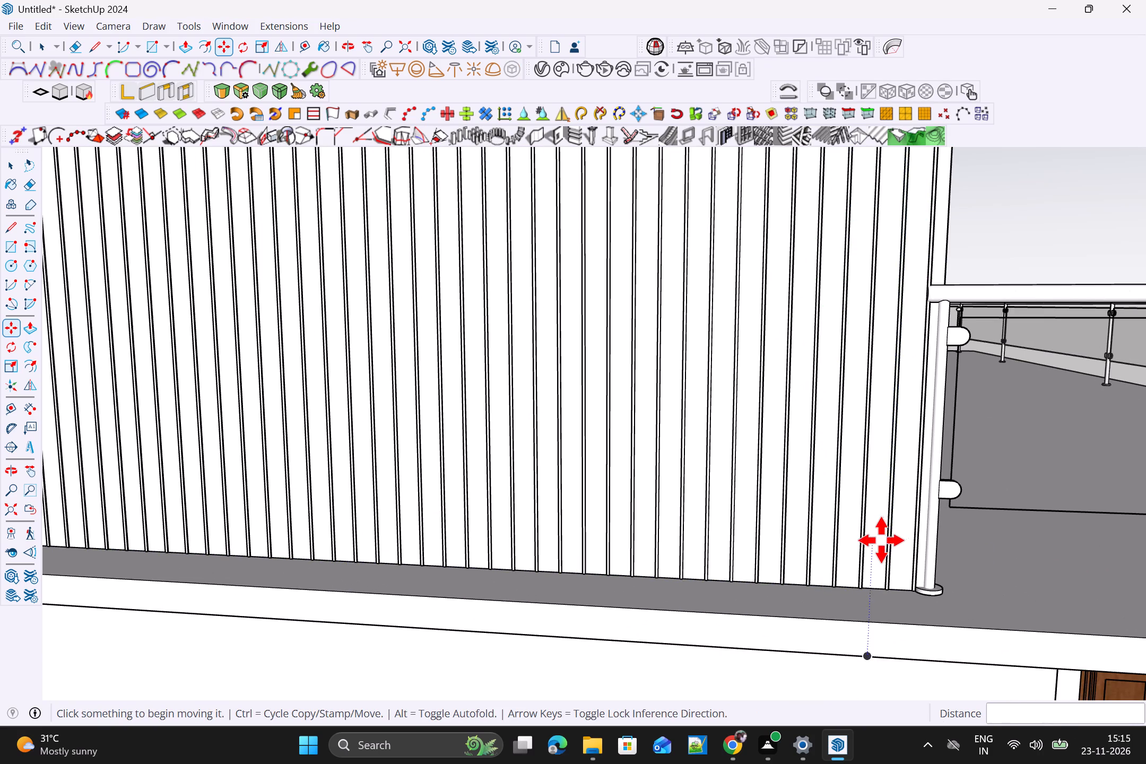
scroll(881, 540, "down", 19)
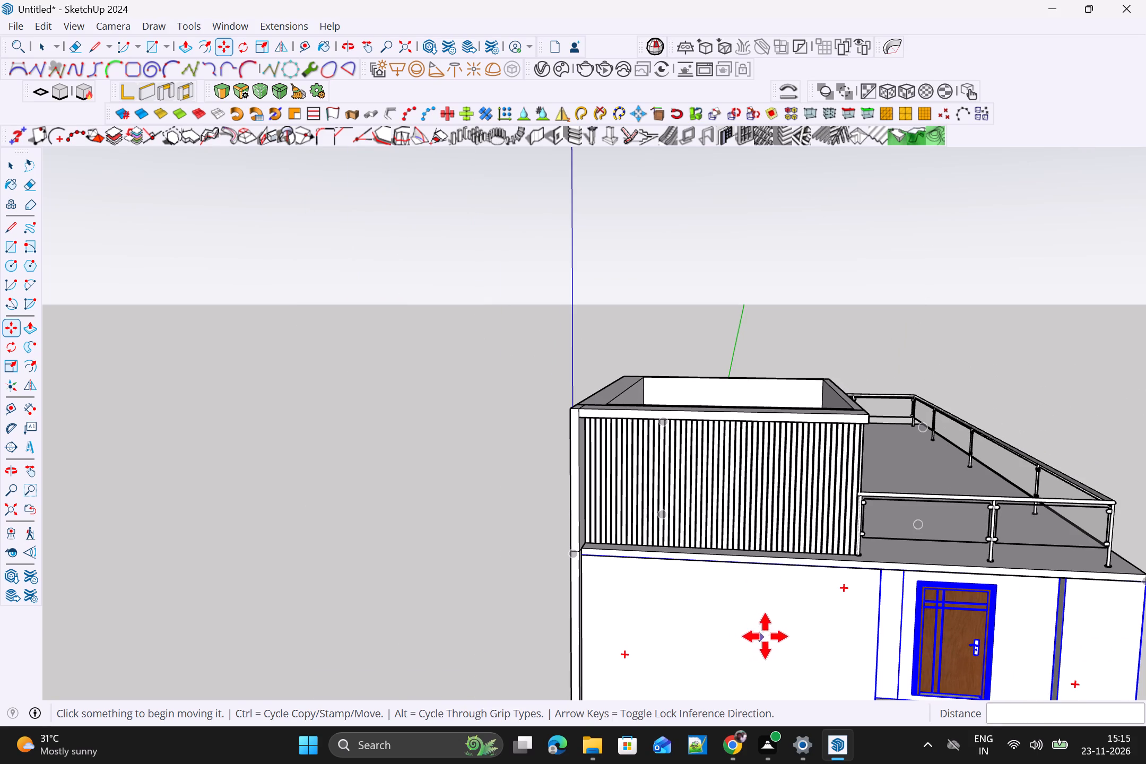
middle_click_drag(764, 600, 724, 381, "shift")
scroll(630, 383, "up", 3)
key("space")
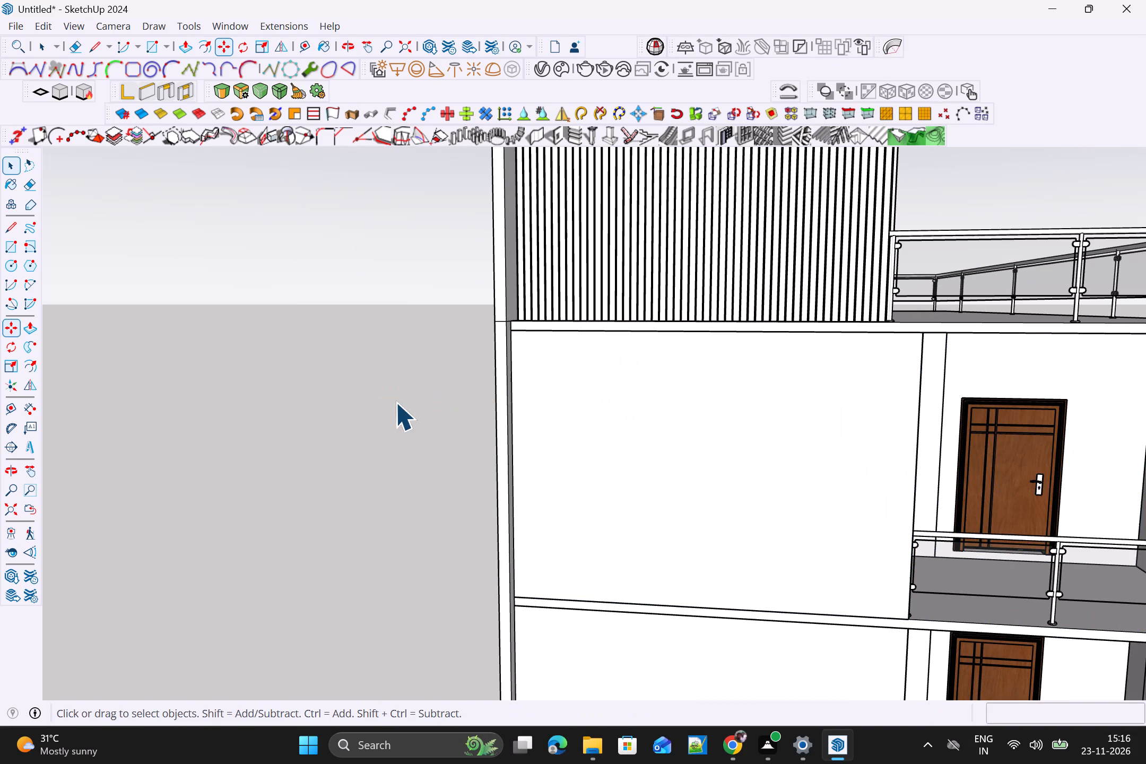
left_click(395, 403)
scroll(413, 422, "down", 4)
middle_click_drag(527, 482, 583, 442)
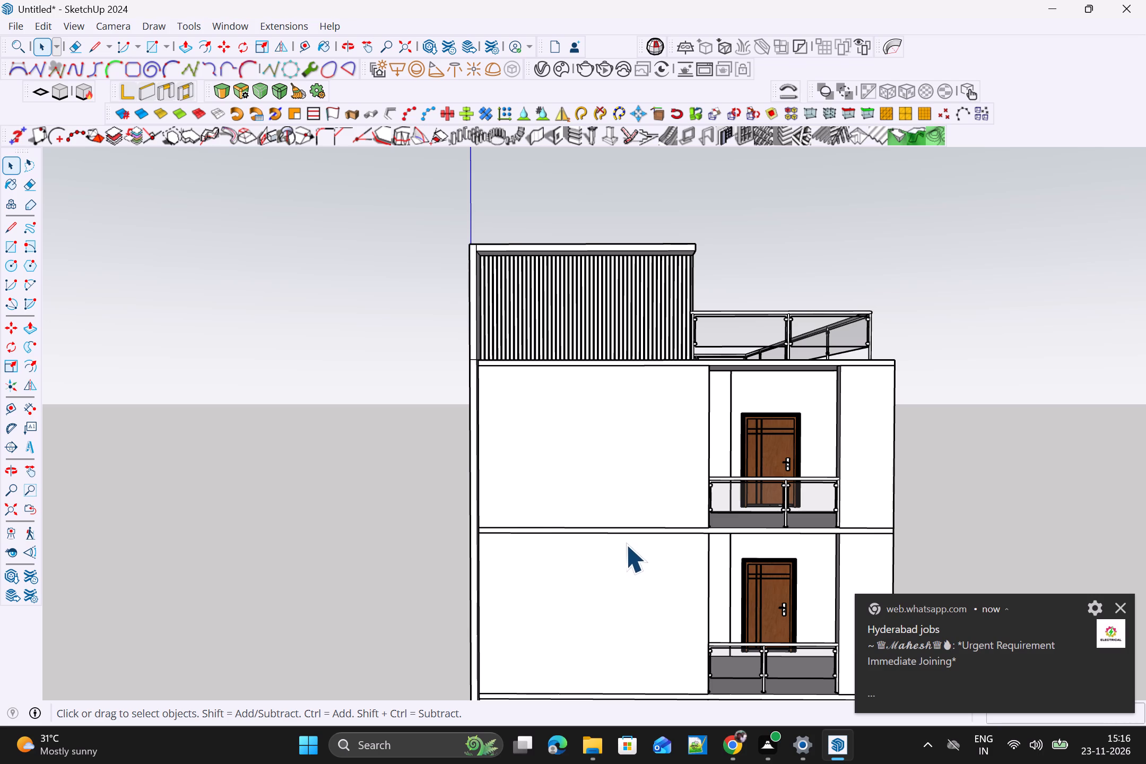
left_click(1119, 607)
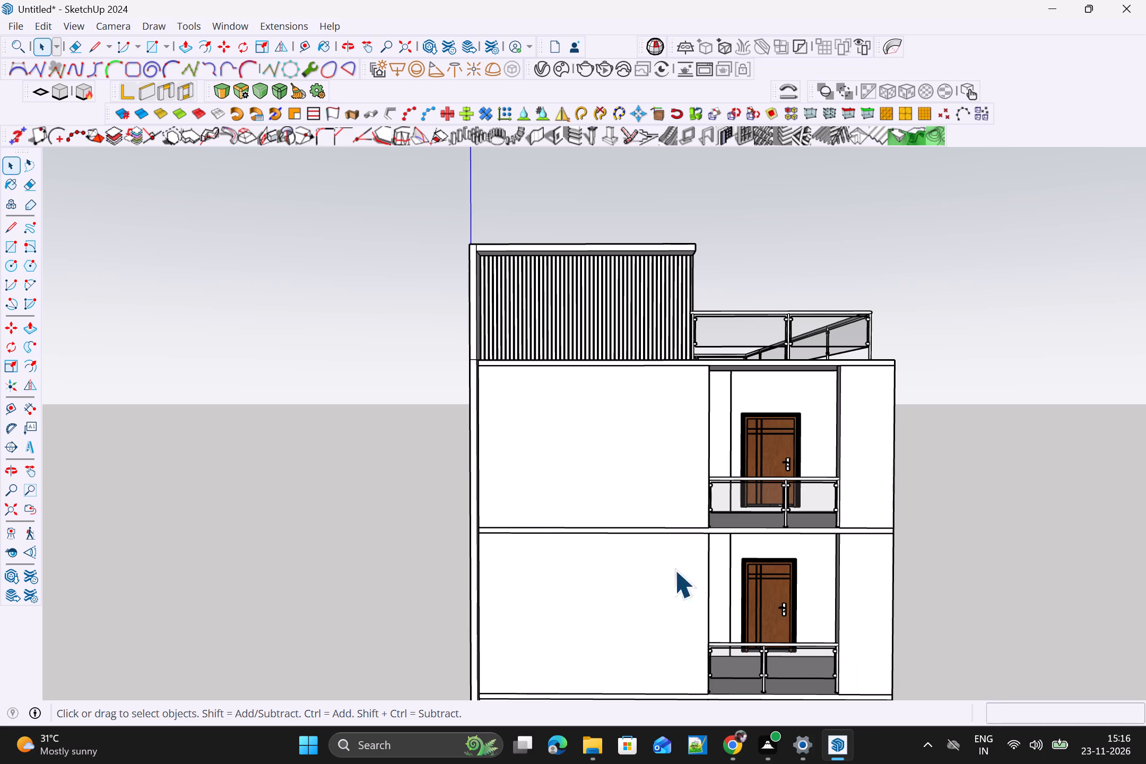
scroll(586, 441, "up", 1)
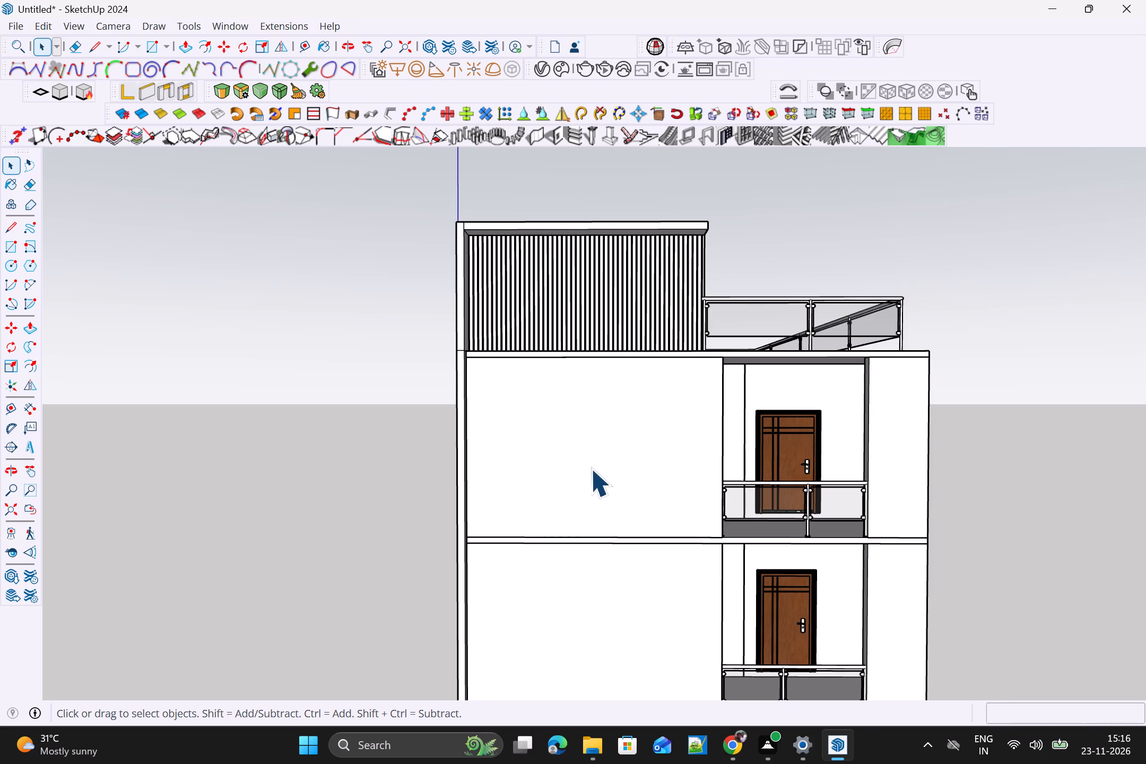
scroll(587, 474, "down", 7)
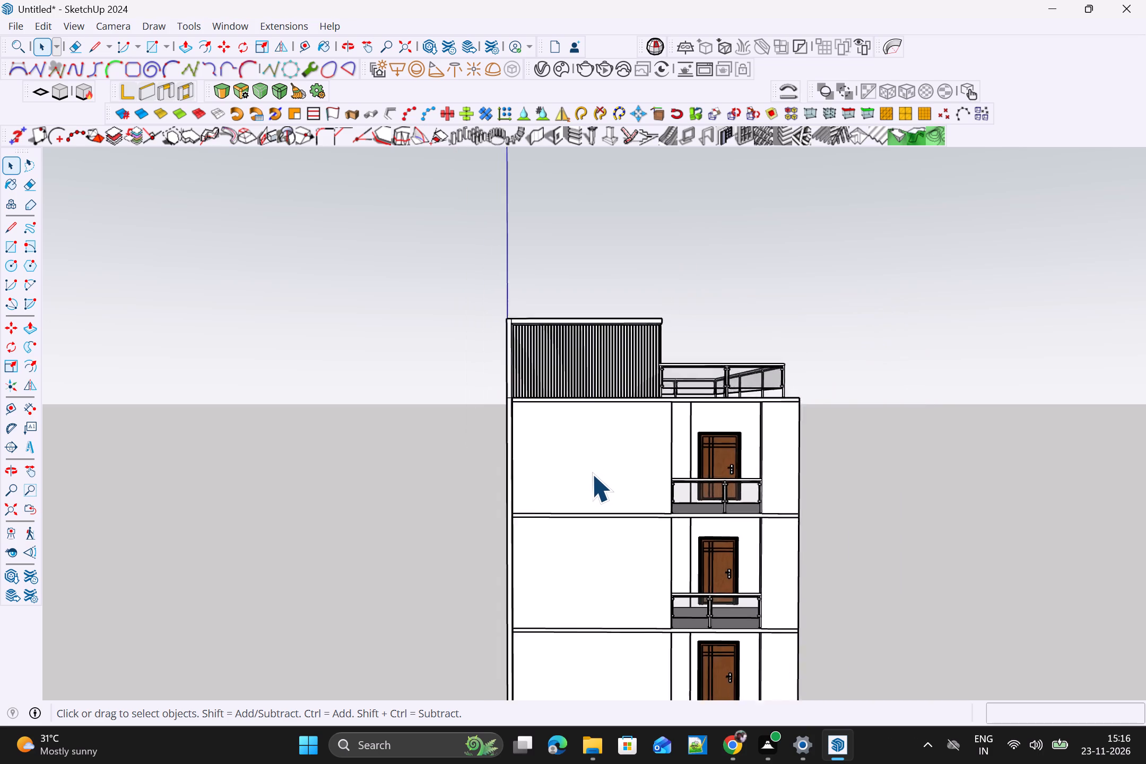
Start drawing a stair with MajStair, with the stair type set to Type D.
left_click(277, 28)
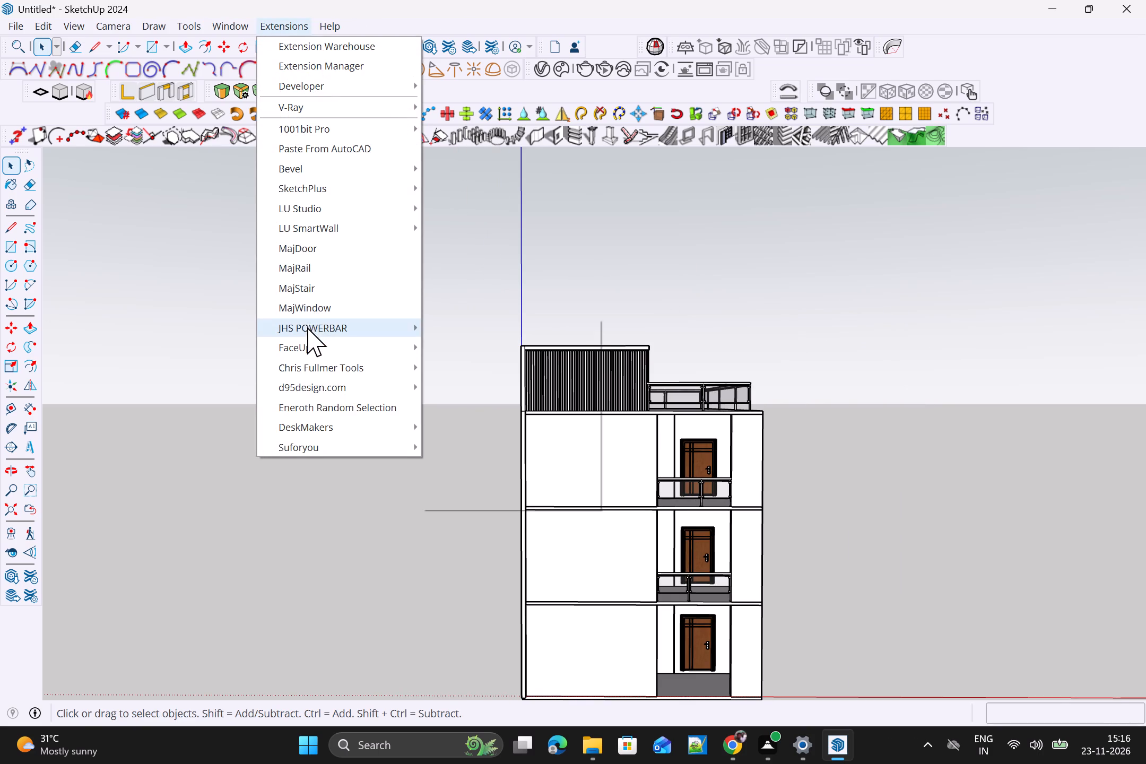
left_click(311, 292)
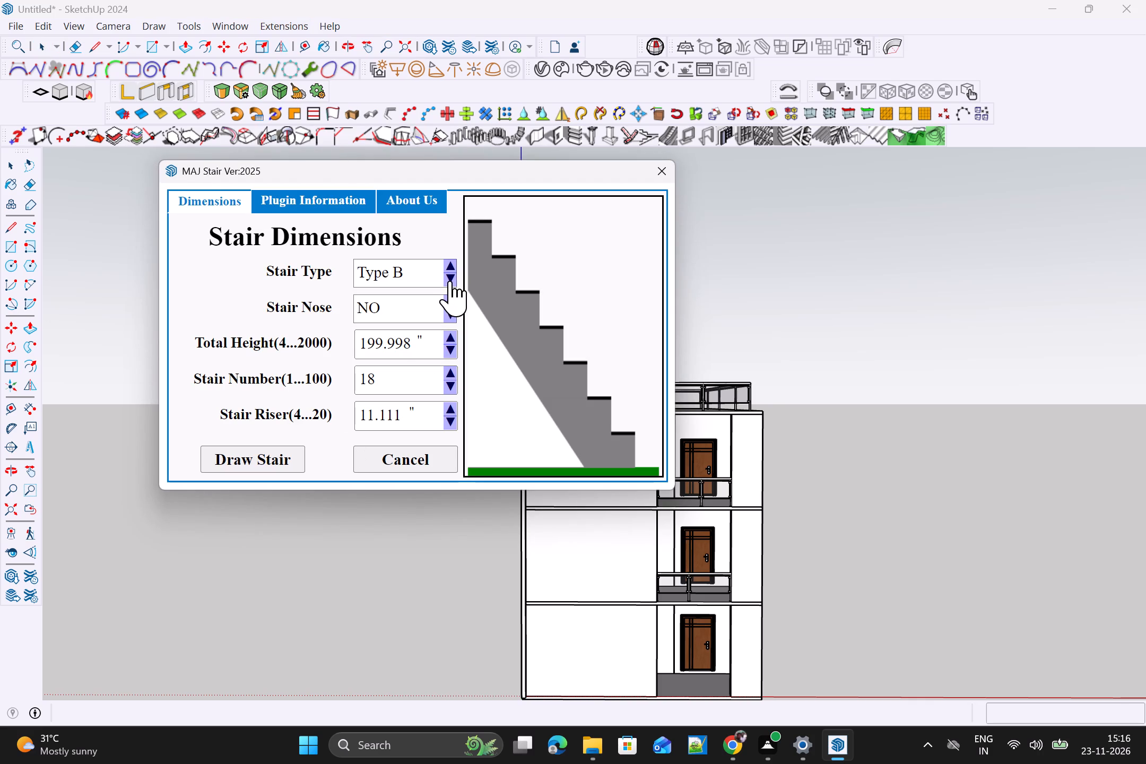
left_click(451, 265)
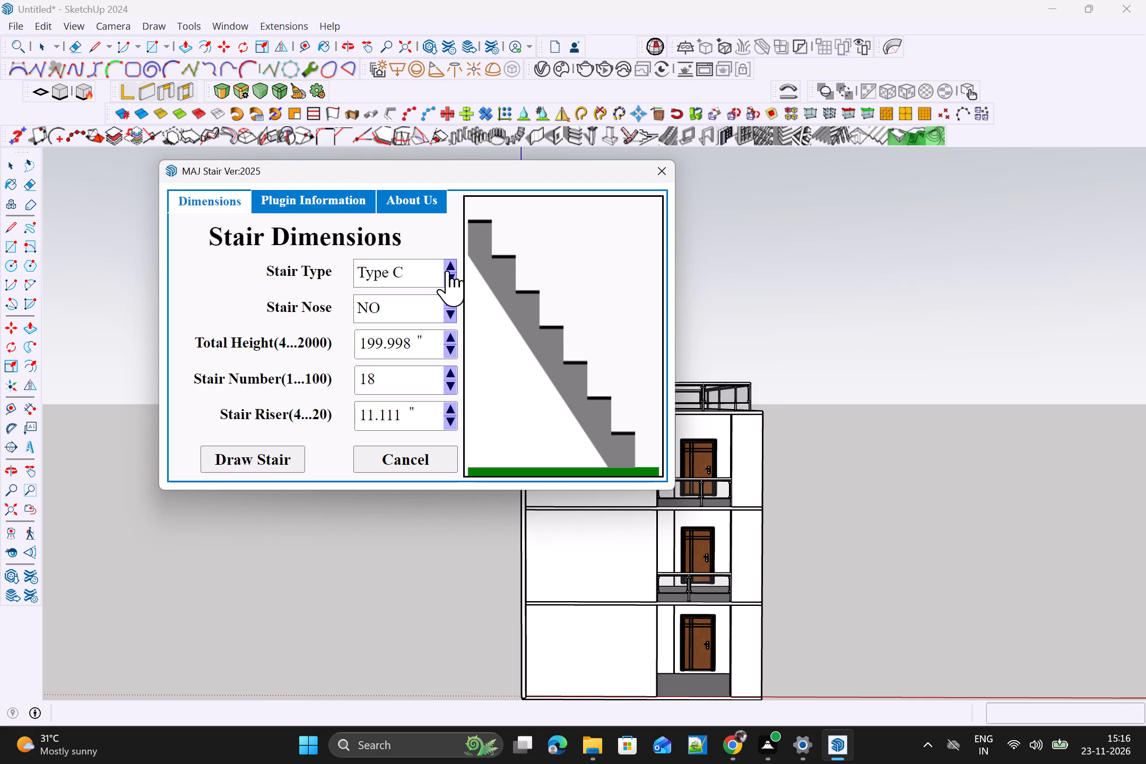
double_click(448, 279)
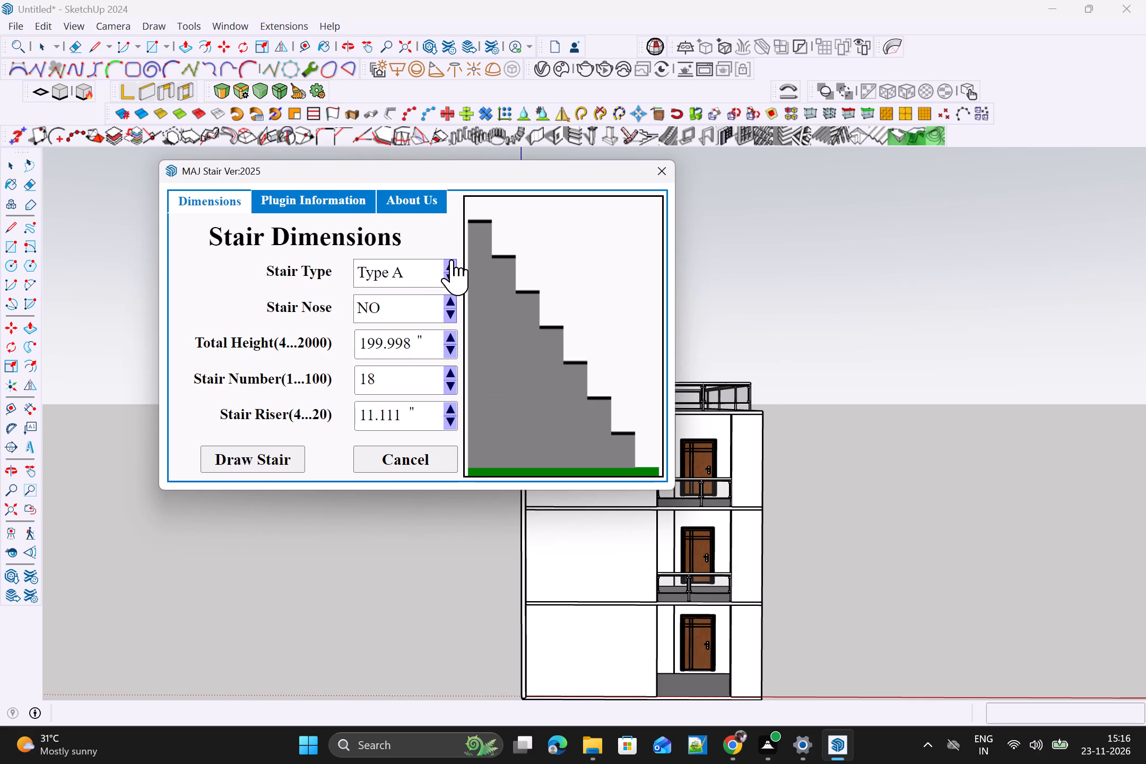
left_click(452, 259)
left_click(455, 264)
left_click(455, 265)
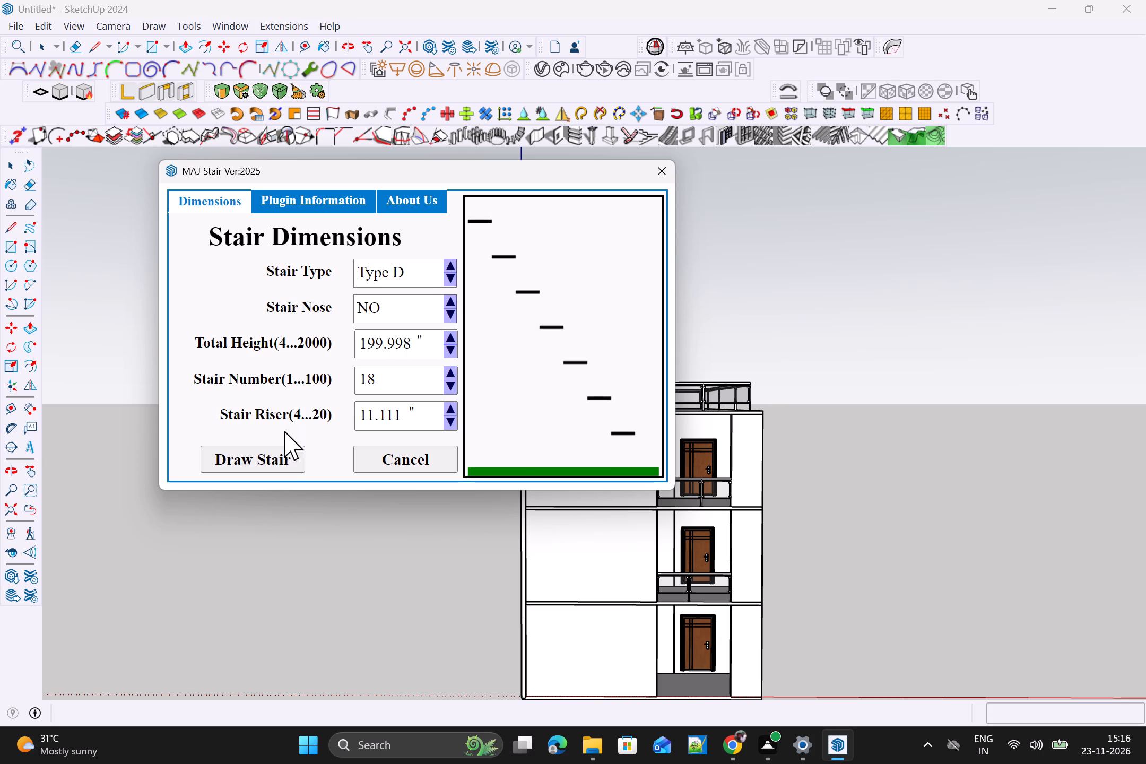
left_click(286, 456)
Place the stair's first and second corners on the ground floor inside the front opening, starting at the back wall.
scroll(430, 463, "down", 12)
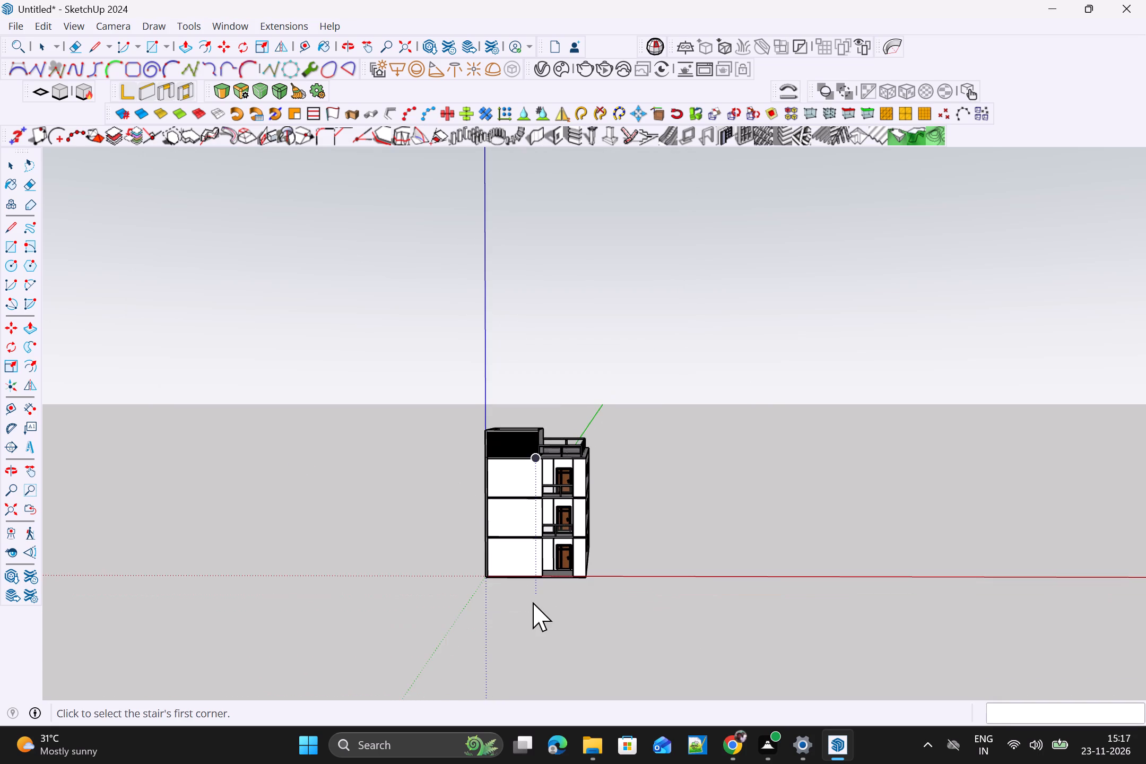
scroll(576, 586, "up", 3)
middle_click_drag(394, 619, 382, 620)
scroll(551, 580, "up", 3)
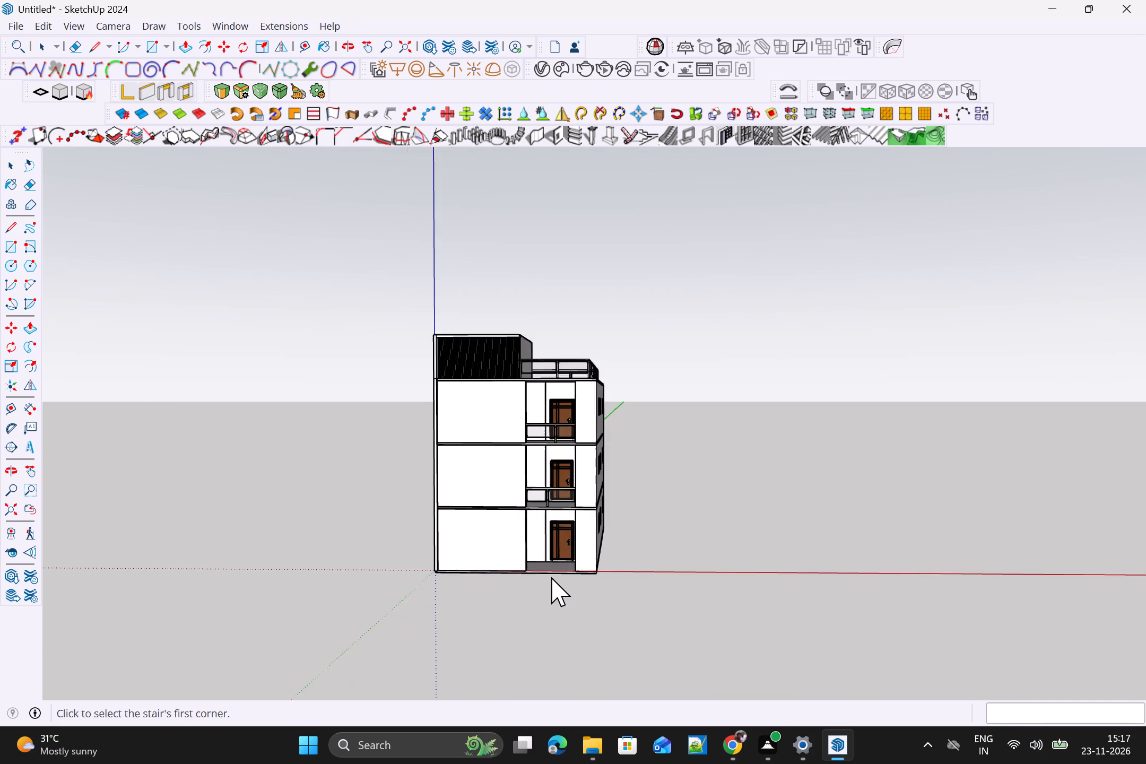
scroll(551, 577, "up", 6)
middle_click_drag(479, 584, 166, 636)
scroll(418, 589, "up", 1)
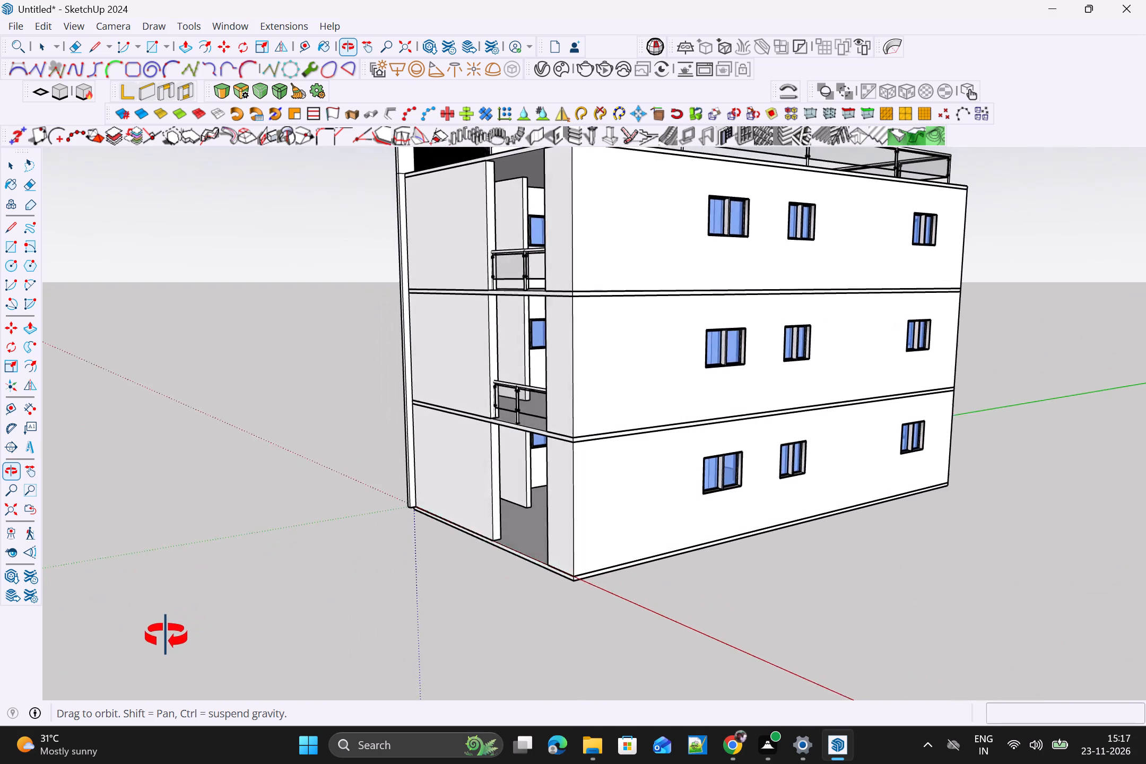
middle_click_drag(166, 636, 85, 667)
scroll(490, 525, "up", 4)
scroll(535, 428, "up", 4)
scroll(516, 467, "up", 4)
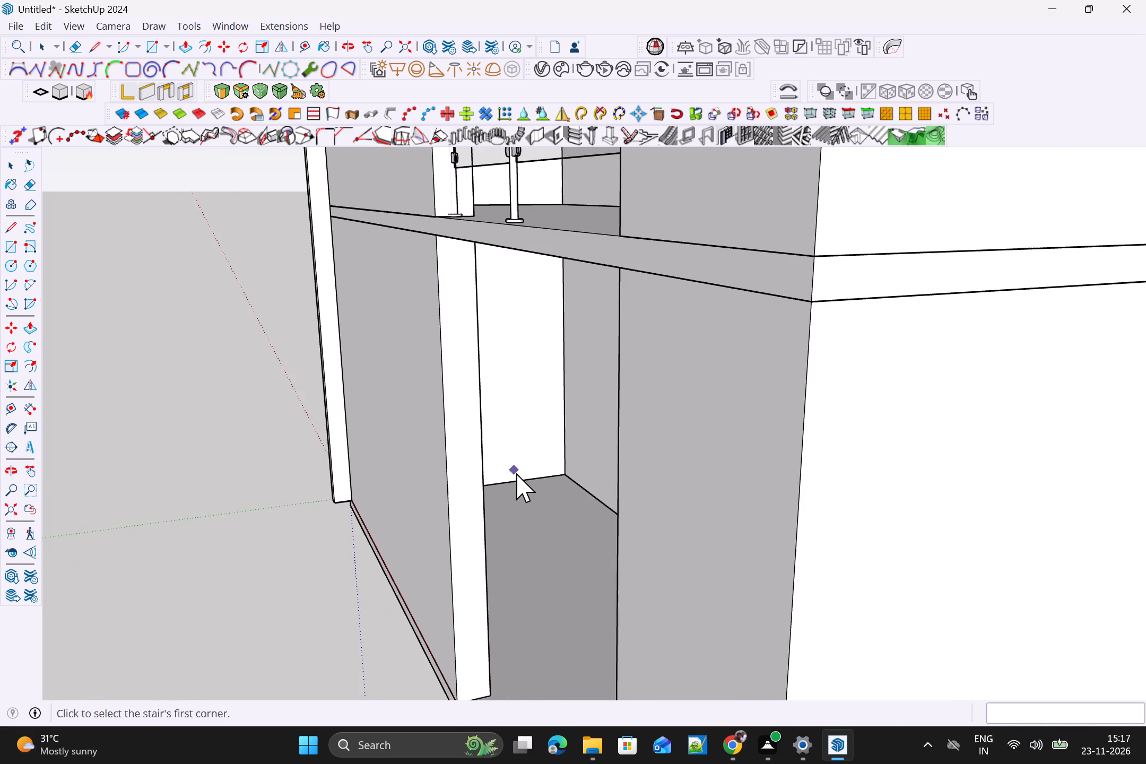
left_click(506, 487)
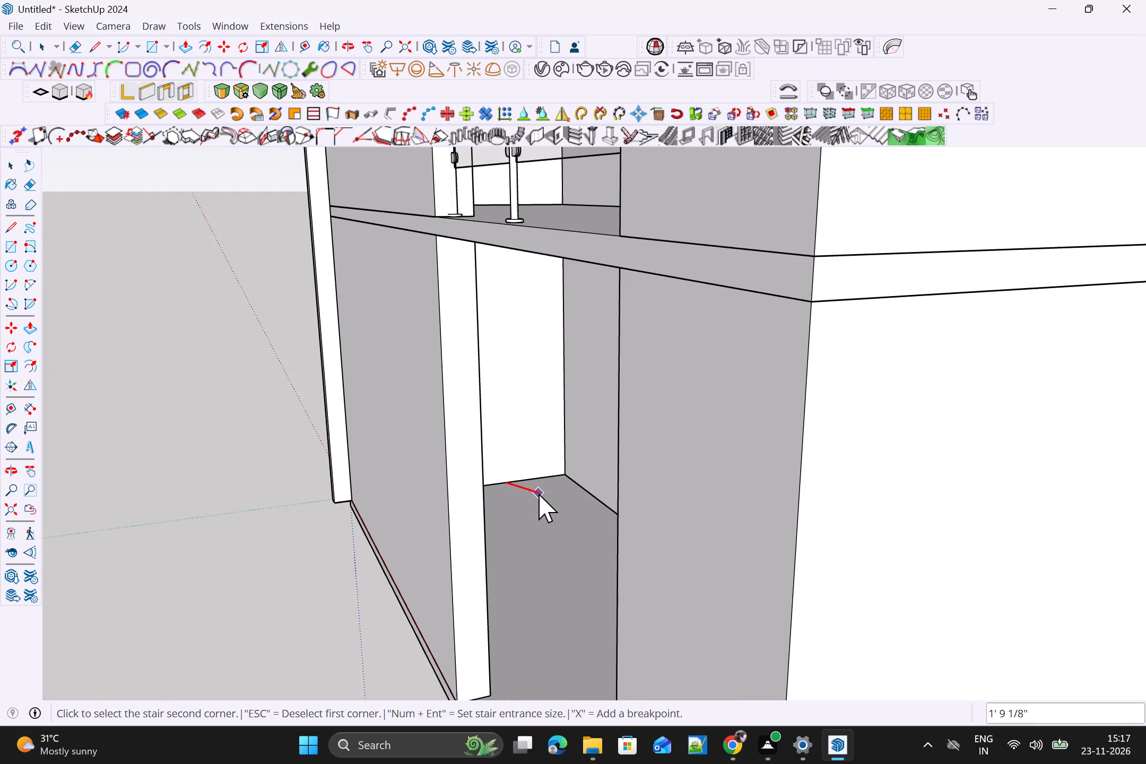
left_click(532, 501)
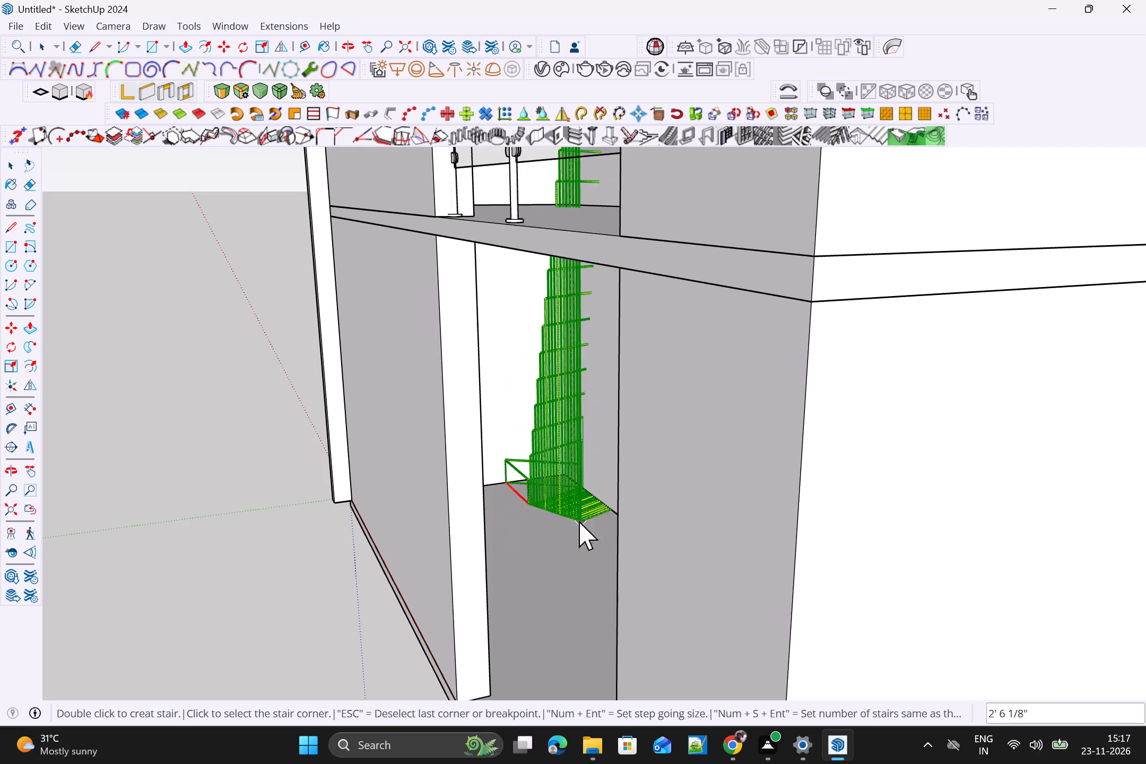
Place the next stair corner about 4' 2" along the floor, level with the end of the partition wall.
scroll(539, 529, "down", 4)
middle_click_drag(523, 540, 636, 515)
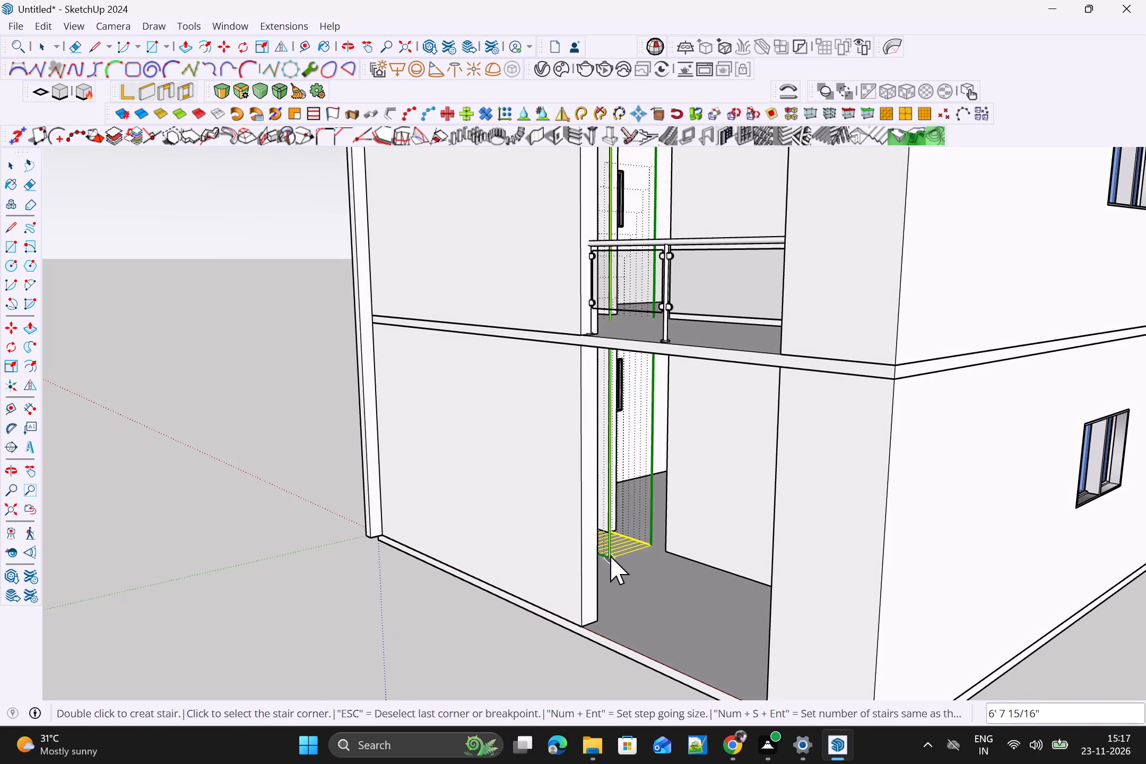
scroll(618, 555, "up", 5)
middle_click_drag(589, 551, 497, 557)
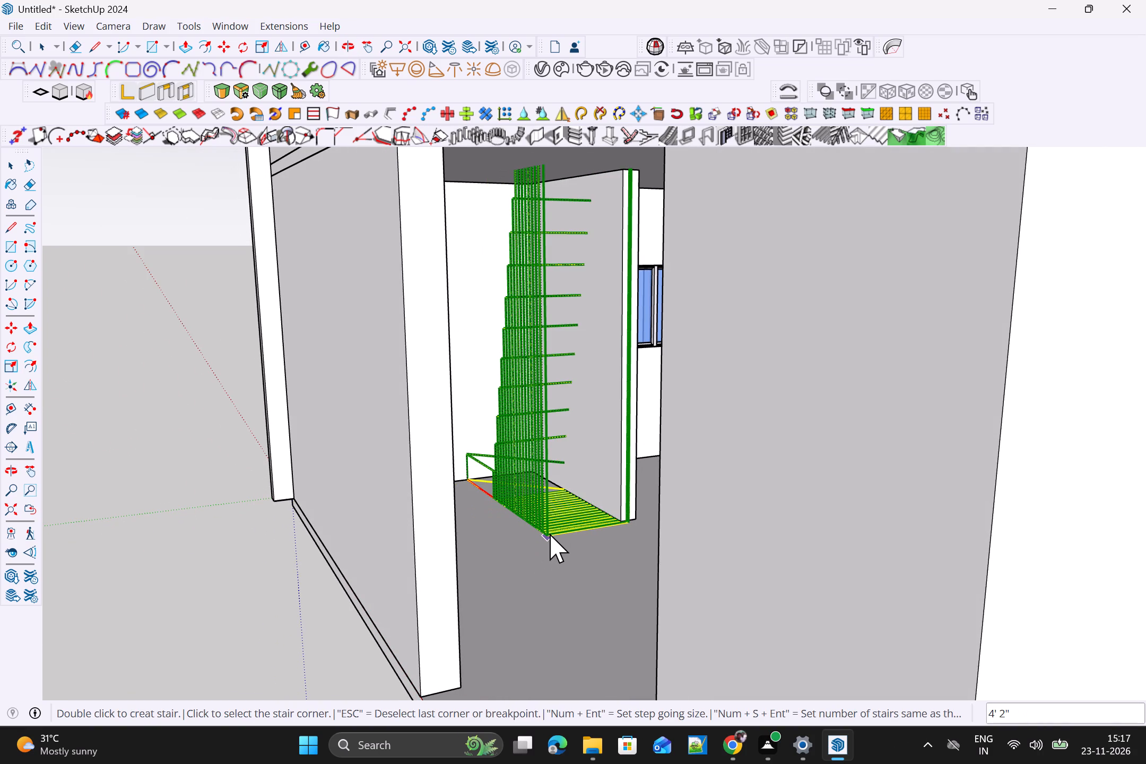
left_click(550, 534)
double_click(545, 536)
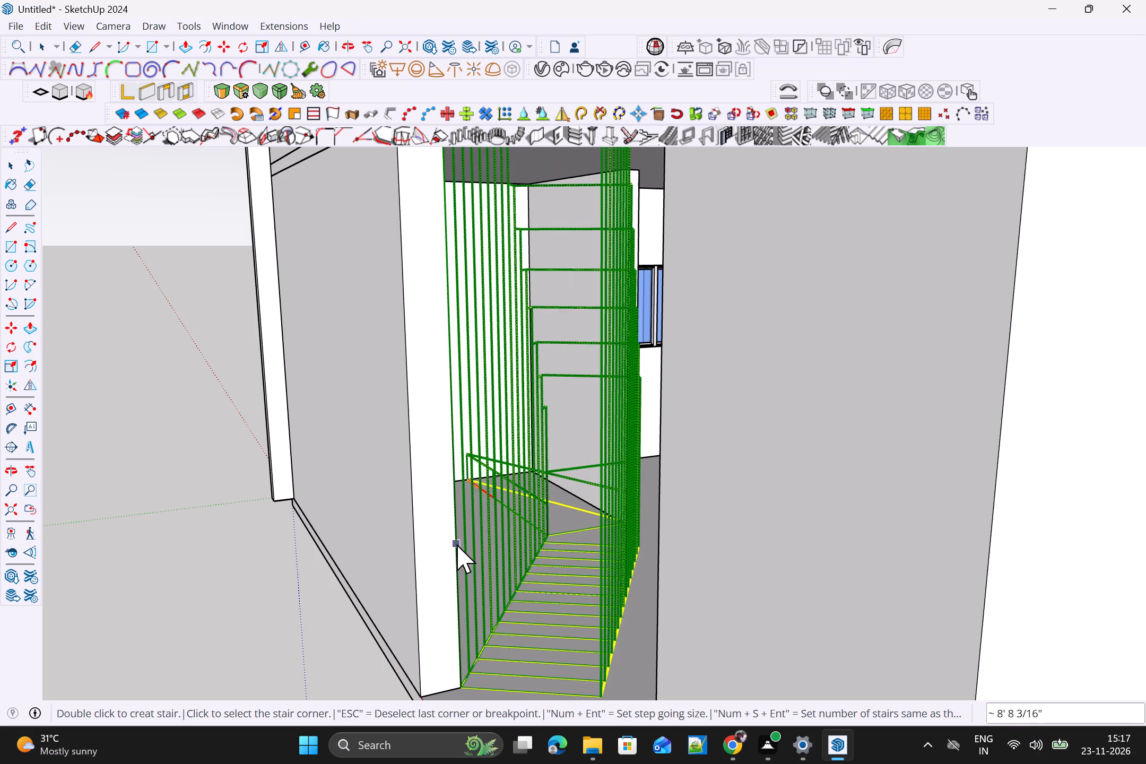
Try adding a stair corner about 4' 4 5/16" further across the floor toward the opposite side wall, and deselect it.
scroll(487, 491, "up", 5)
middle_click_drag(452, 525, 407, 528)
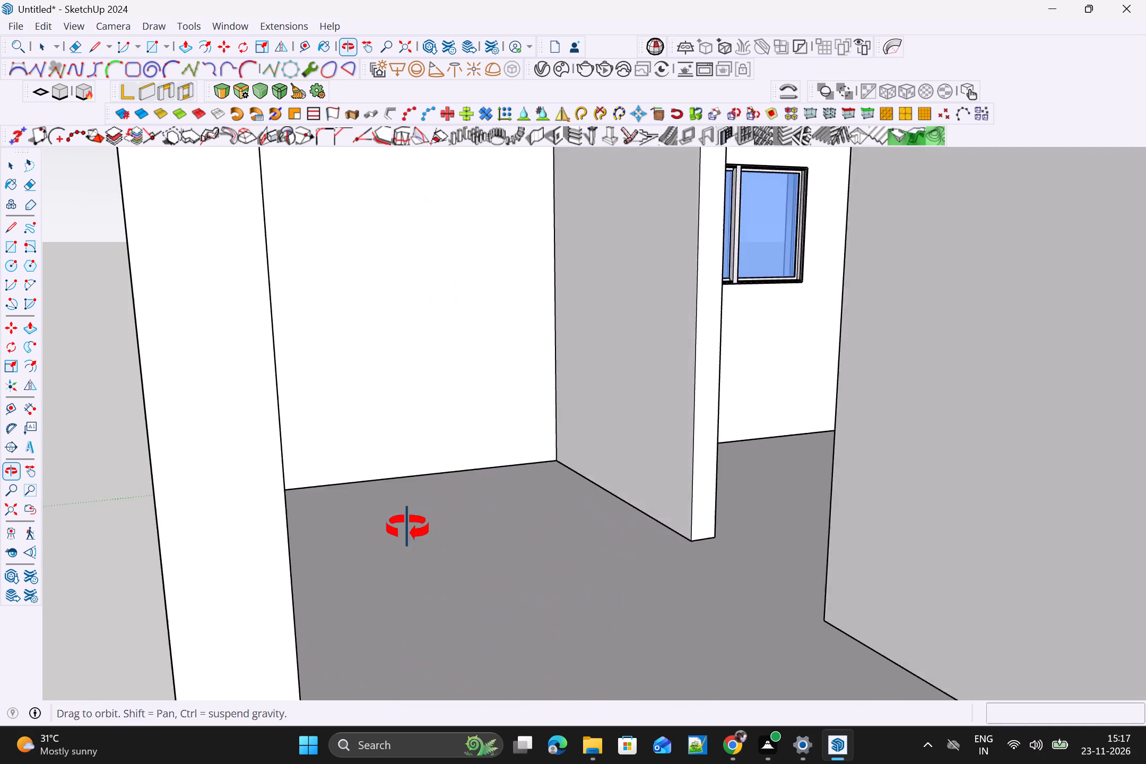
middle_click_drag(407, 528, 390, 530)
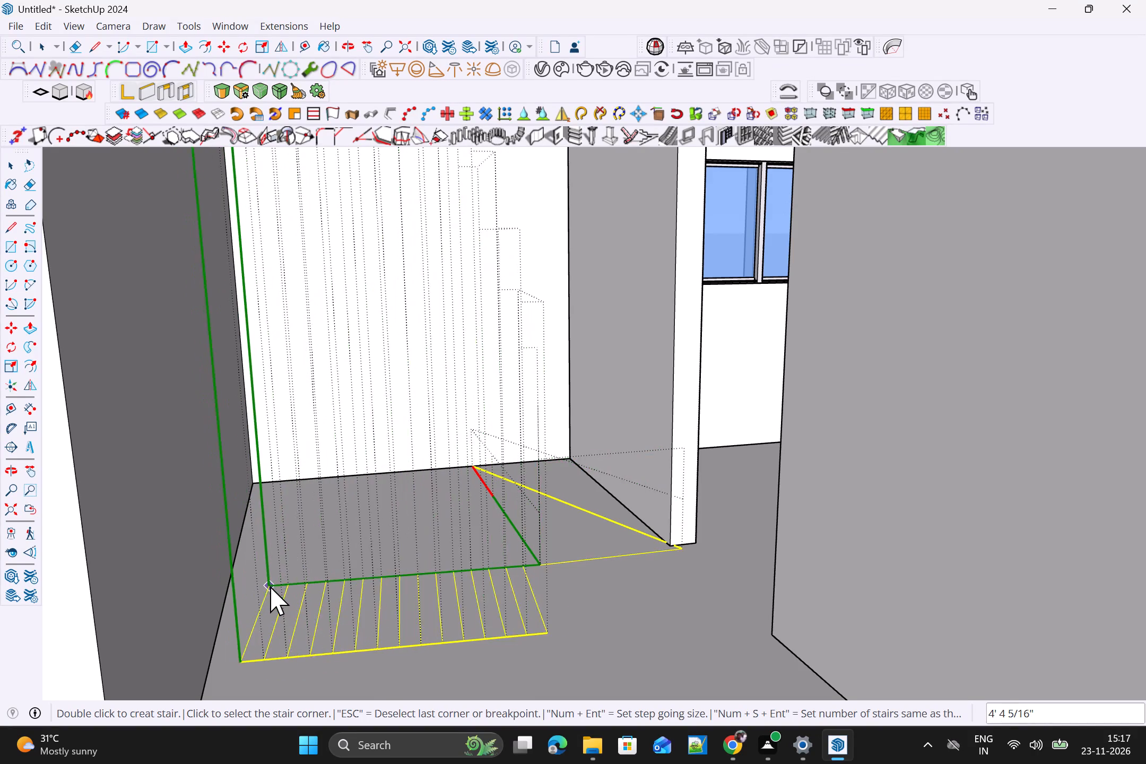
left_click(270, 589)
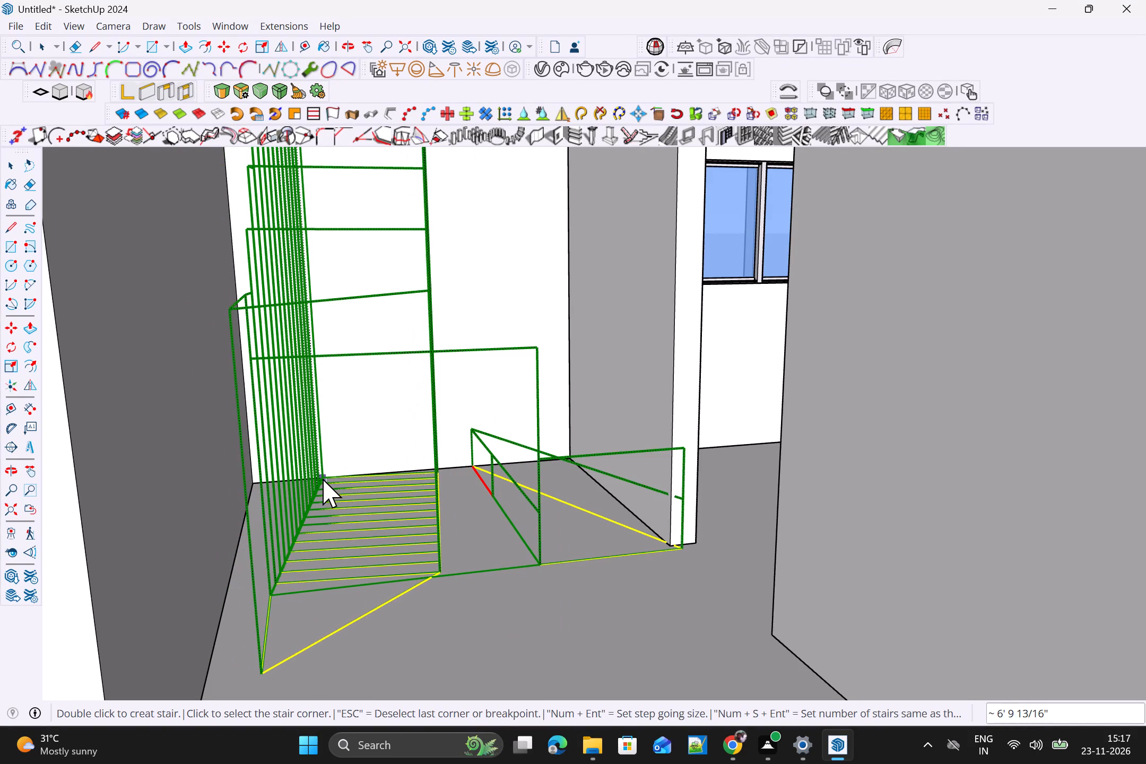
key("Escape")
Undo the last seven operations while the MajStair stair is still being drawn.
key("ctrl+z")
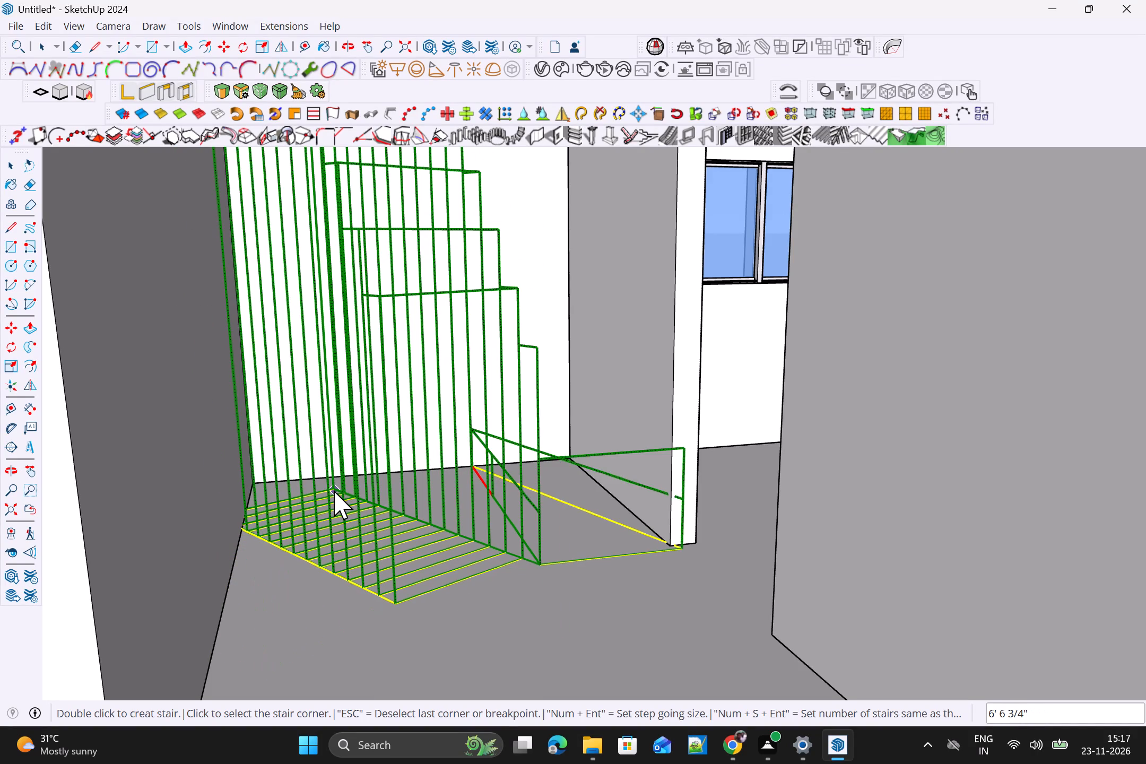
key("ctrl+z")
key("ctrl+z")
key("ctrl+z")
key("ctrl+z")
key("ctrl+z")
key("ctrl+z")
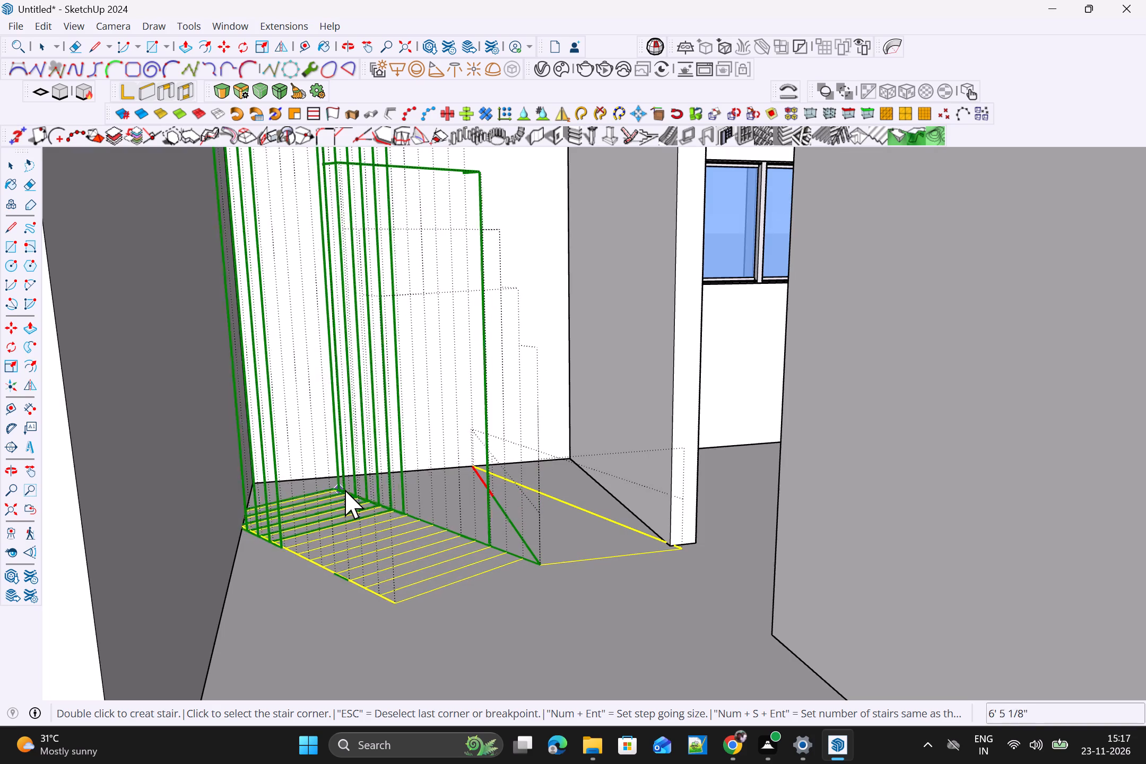
Abandon the unfinished ground-floor stair by deselecting all its corners, and leave the MajStair command.
scroll(350, 496, "down", 4)
scroll(398, 520, "down", 5)
key("Escape")
scroll(387, 524, "down", 3)
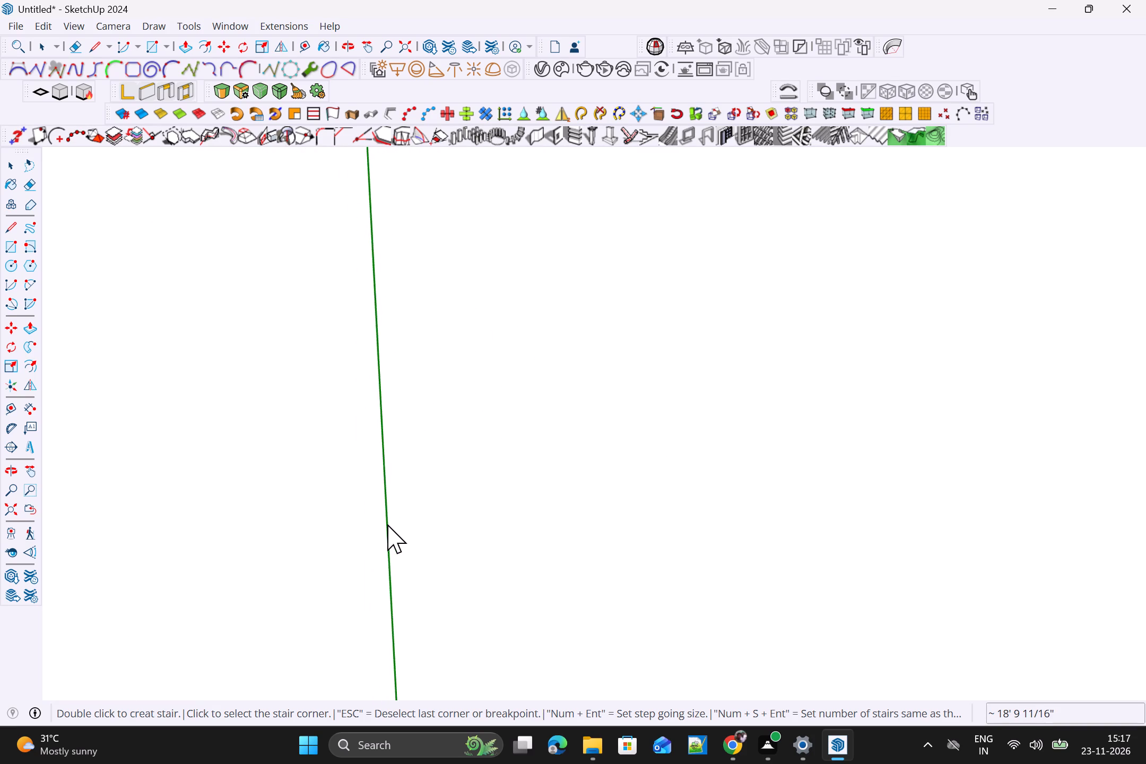
scroll(387, 524, "down", 10)
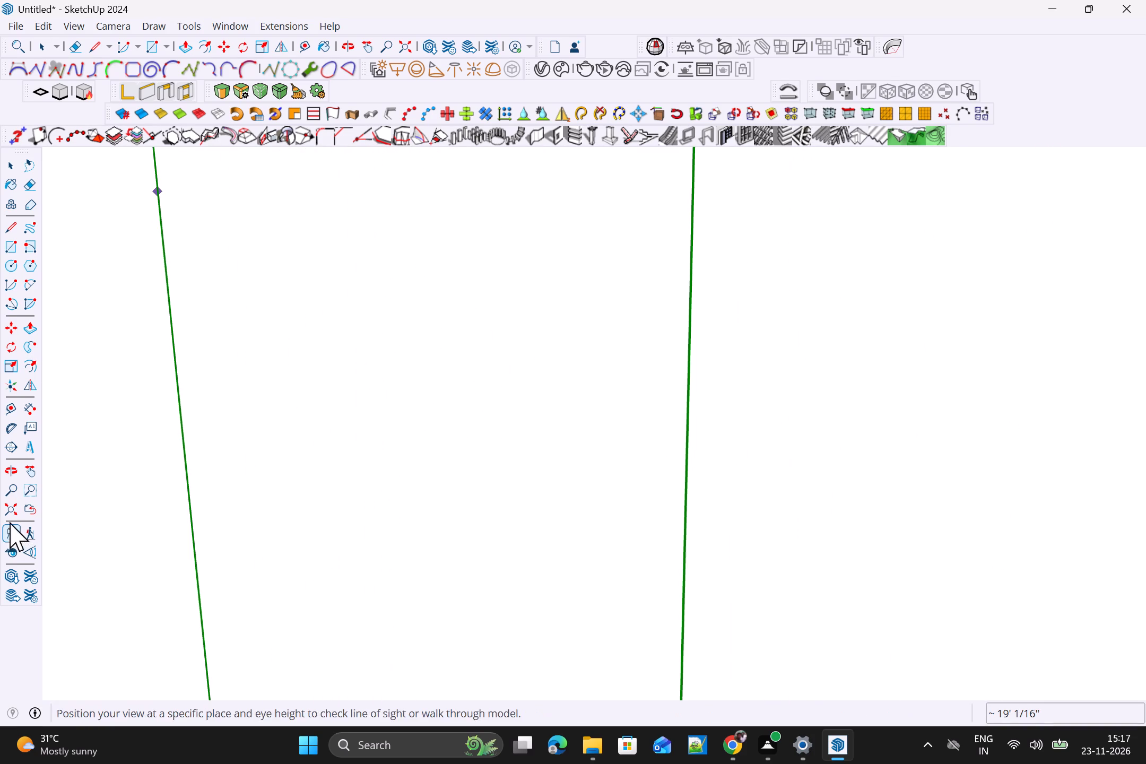
left_click(11, 508)
scroll(62, 500, "down", 2)
middle_click_drag(412, 577, 594, 562)
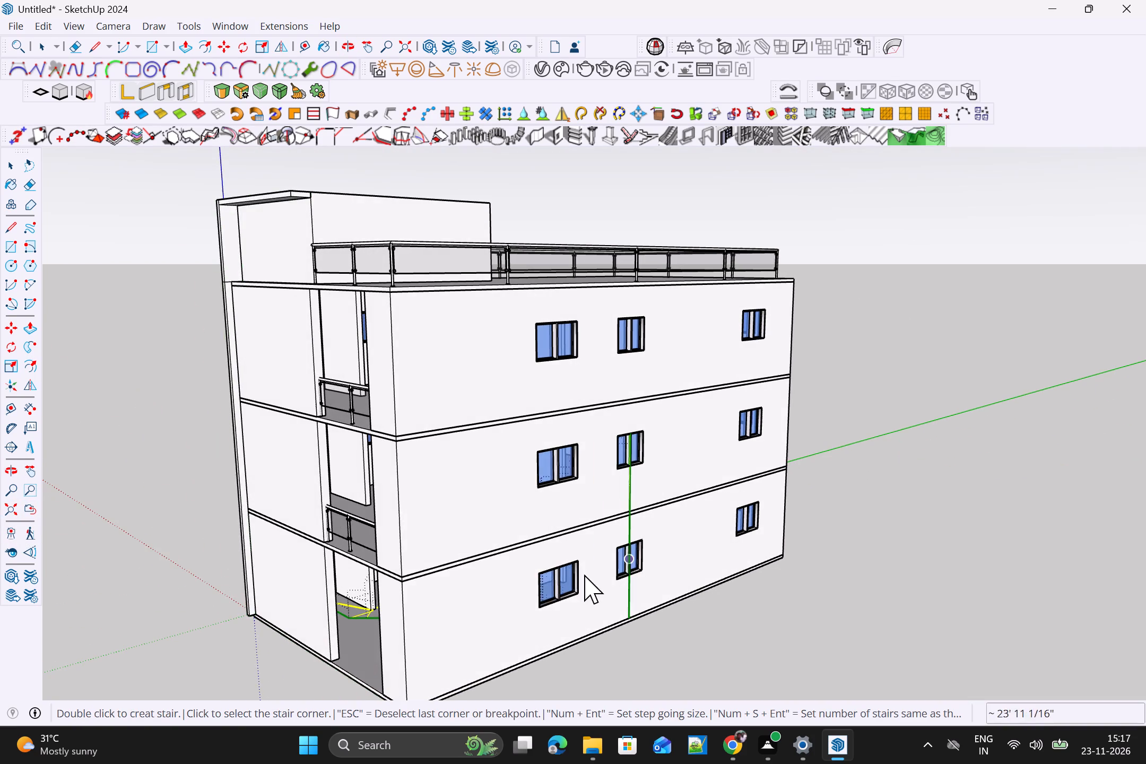
key("Escape")
key("Escape")
key("Escape")
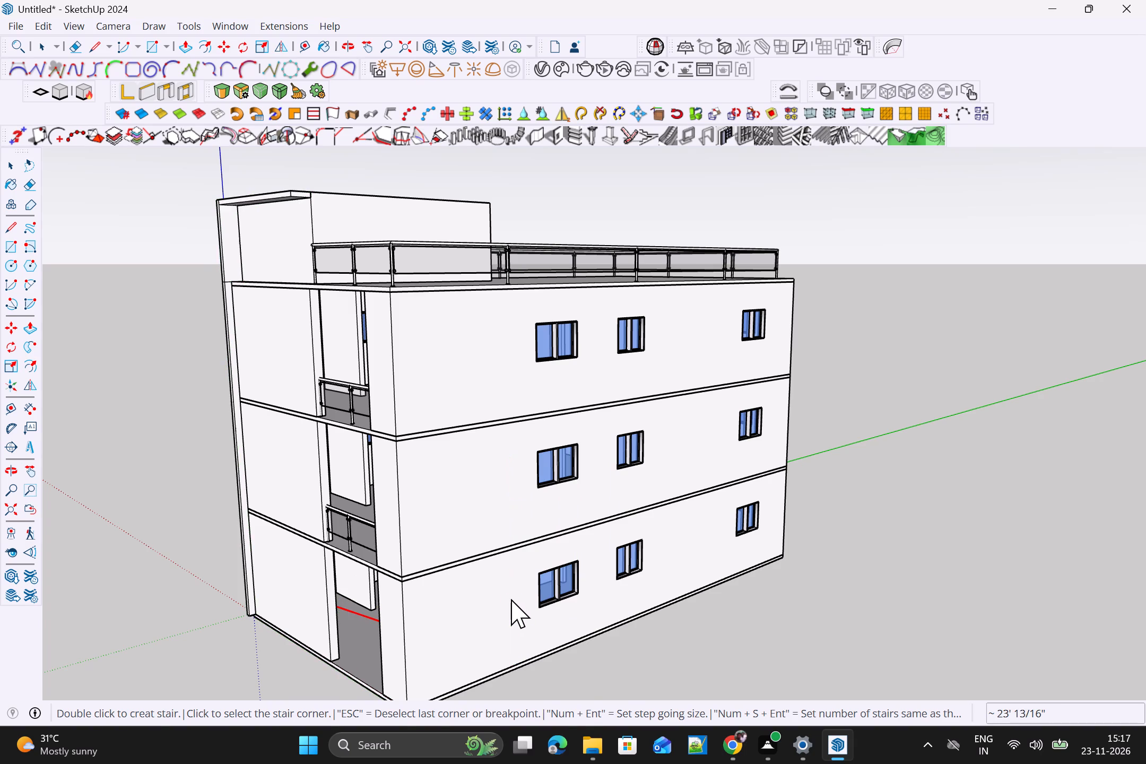
scroll(490, 593, "down", 5)
key("space")
scroll(466, 607, "down", 3)
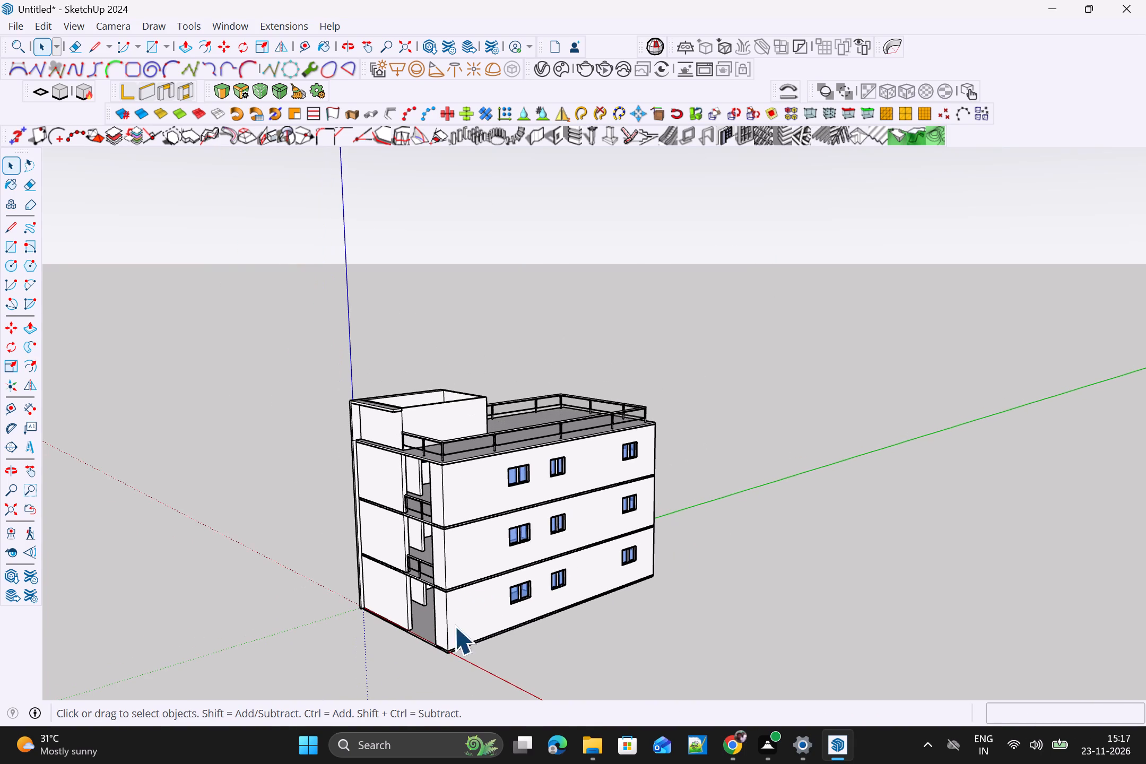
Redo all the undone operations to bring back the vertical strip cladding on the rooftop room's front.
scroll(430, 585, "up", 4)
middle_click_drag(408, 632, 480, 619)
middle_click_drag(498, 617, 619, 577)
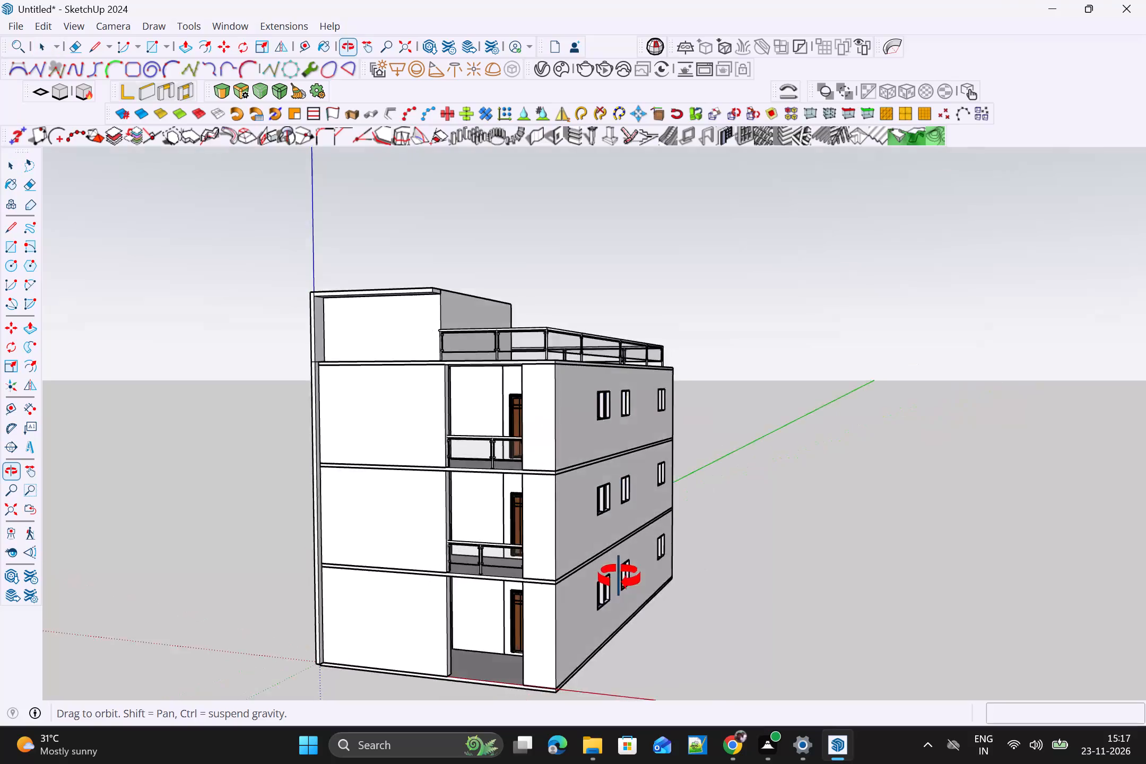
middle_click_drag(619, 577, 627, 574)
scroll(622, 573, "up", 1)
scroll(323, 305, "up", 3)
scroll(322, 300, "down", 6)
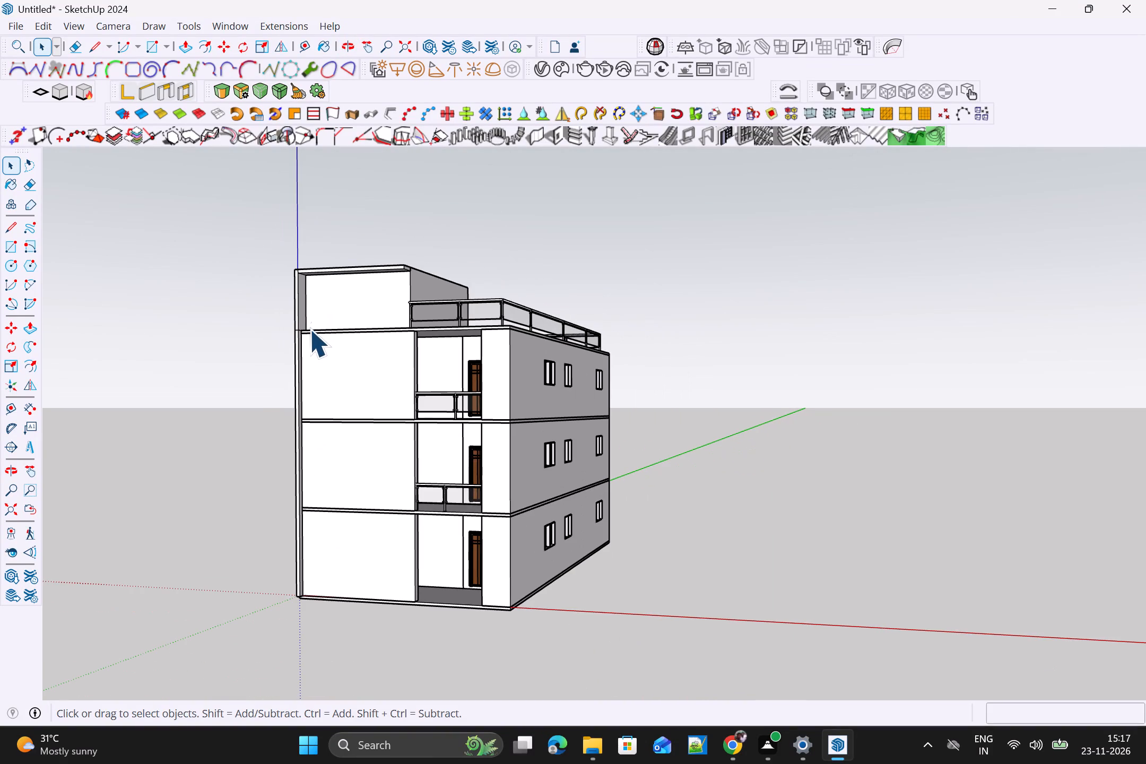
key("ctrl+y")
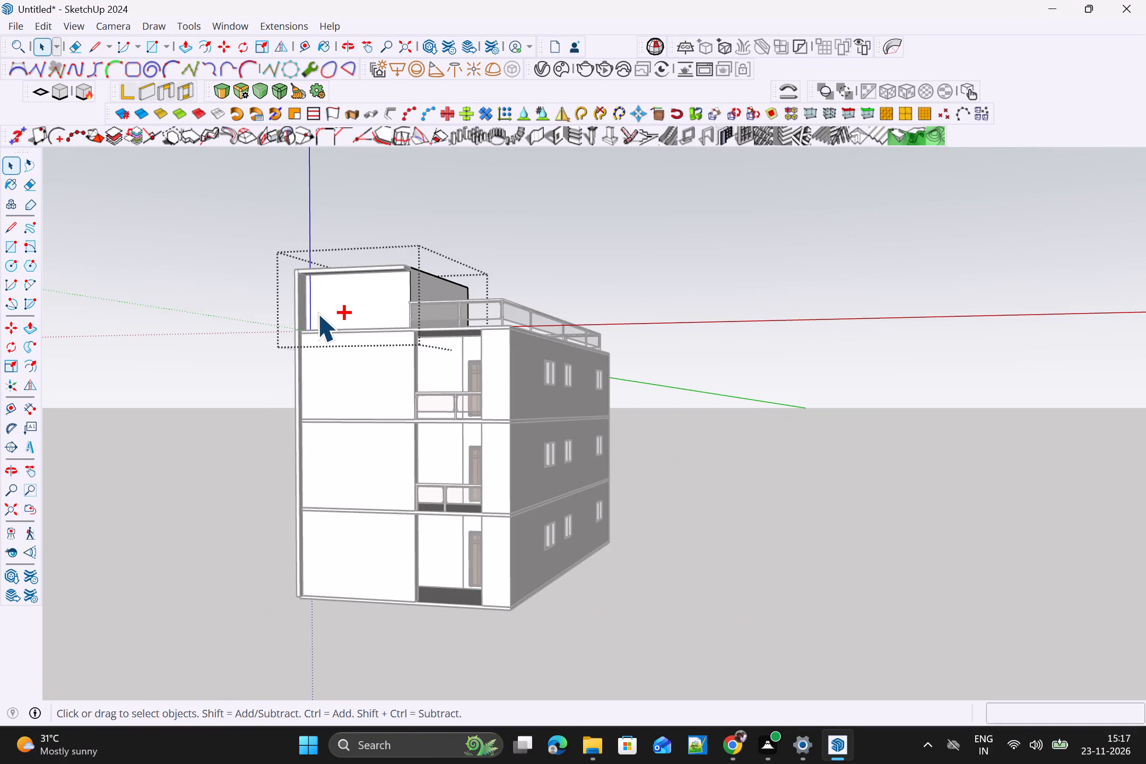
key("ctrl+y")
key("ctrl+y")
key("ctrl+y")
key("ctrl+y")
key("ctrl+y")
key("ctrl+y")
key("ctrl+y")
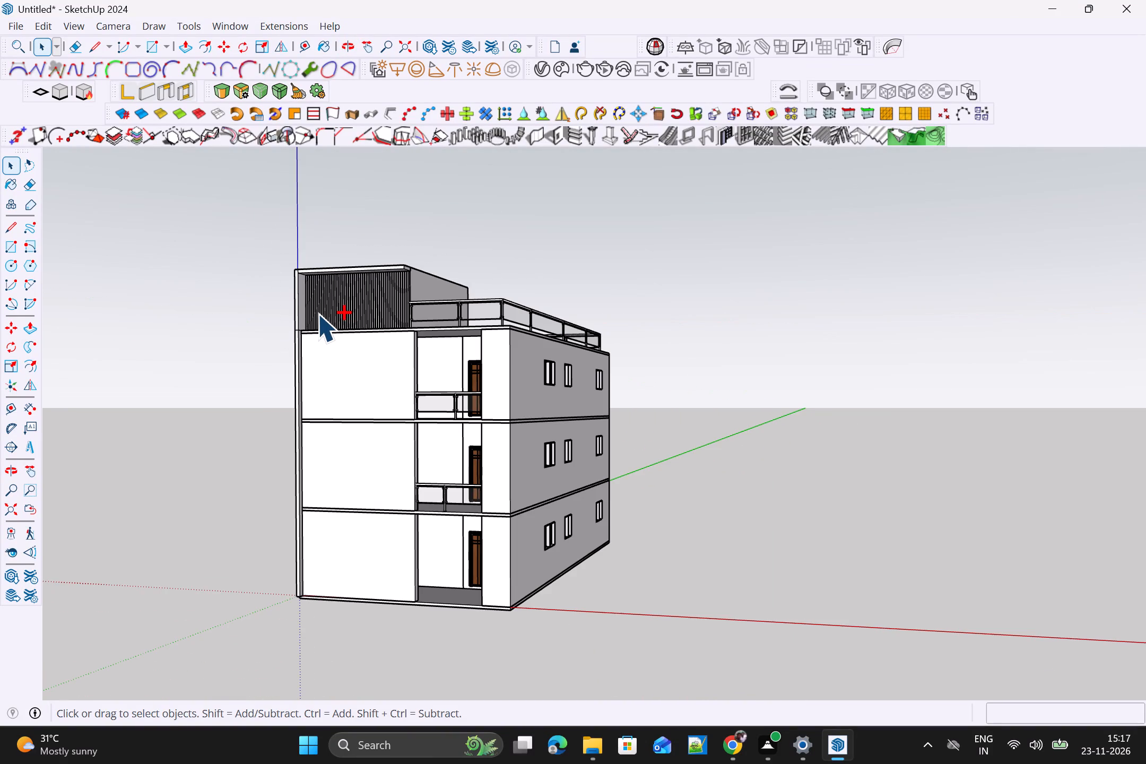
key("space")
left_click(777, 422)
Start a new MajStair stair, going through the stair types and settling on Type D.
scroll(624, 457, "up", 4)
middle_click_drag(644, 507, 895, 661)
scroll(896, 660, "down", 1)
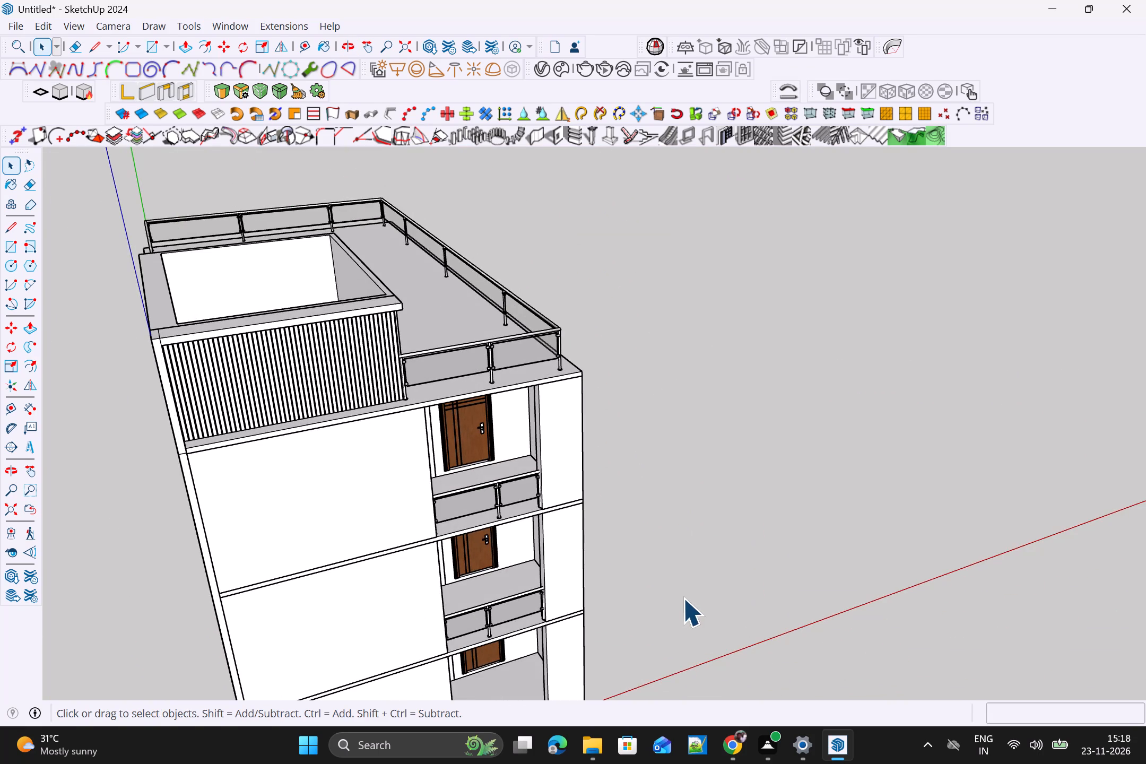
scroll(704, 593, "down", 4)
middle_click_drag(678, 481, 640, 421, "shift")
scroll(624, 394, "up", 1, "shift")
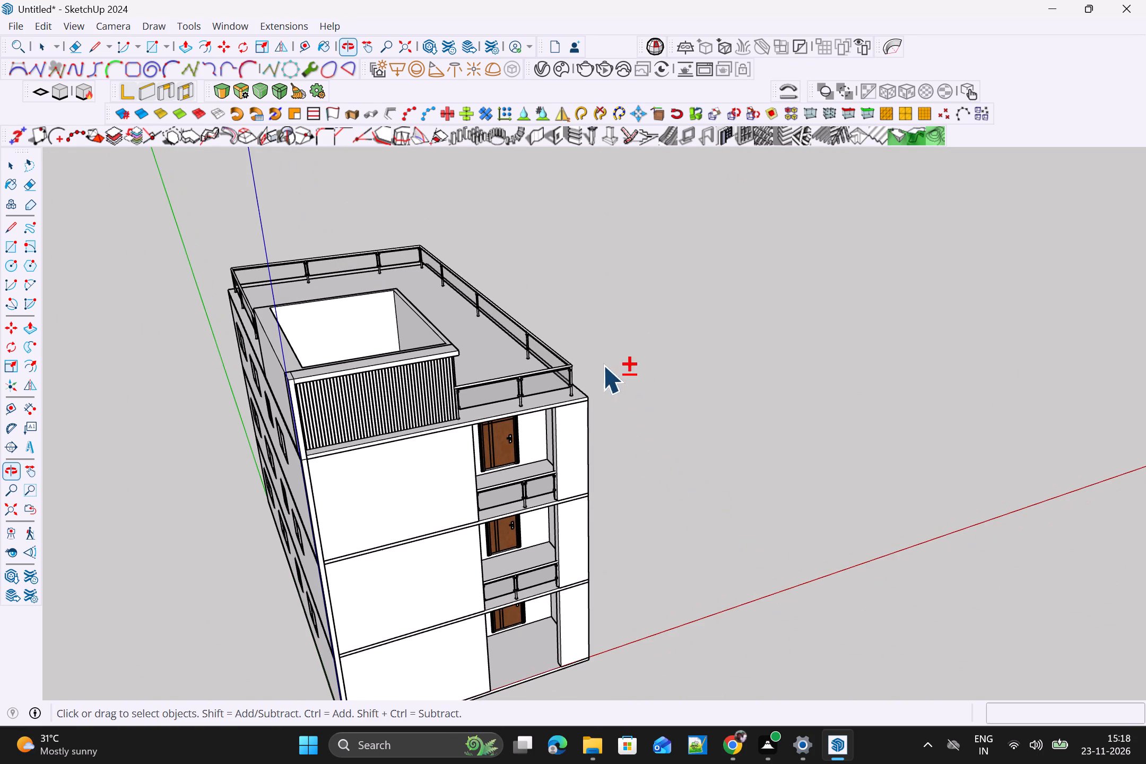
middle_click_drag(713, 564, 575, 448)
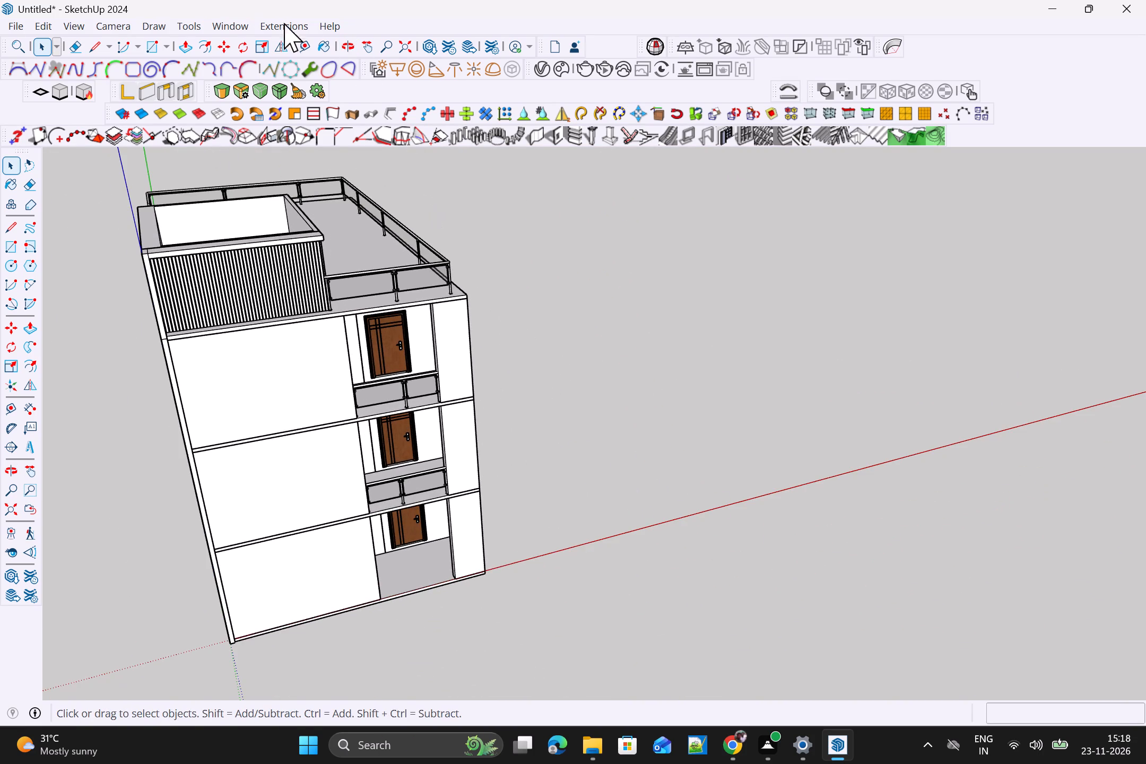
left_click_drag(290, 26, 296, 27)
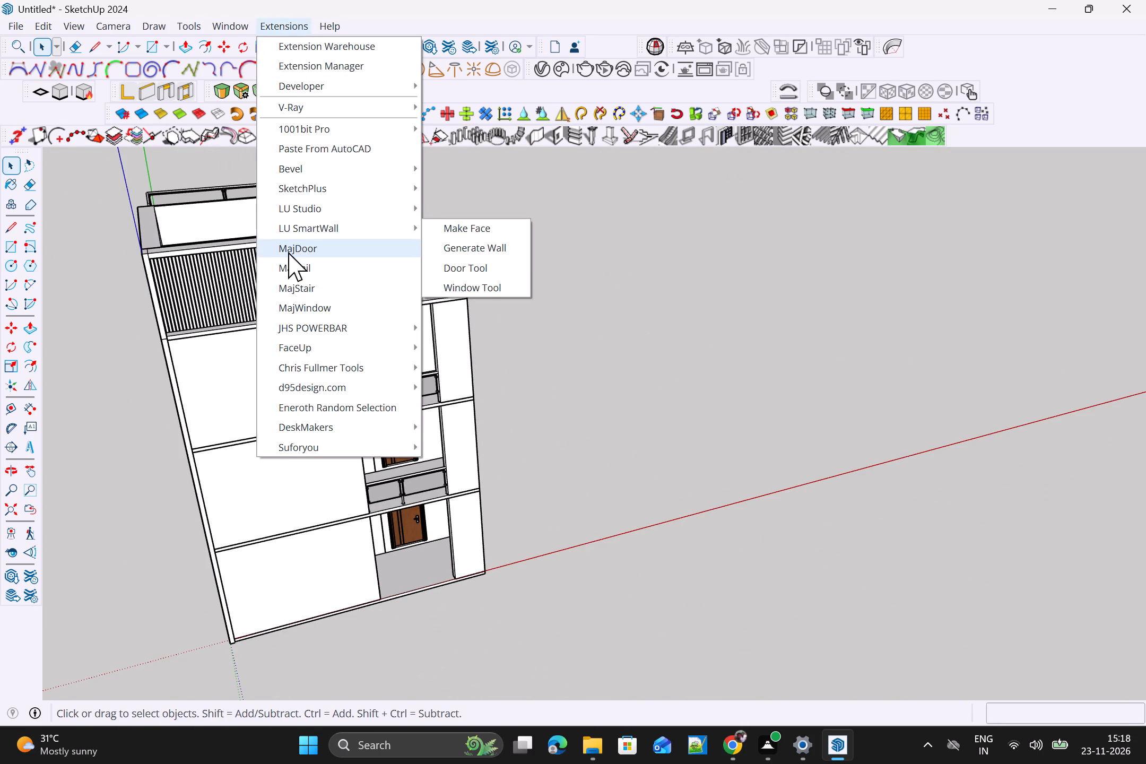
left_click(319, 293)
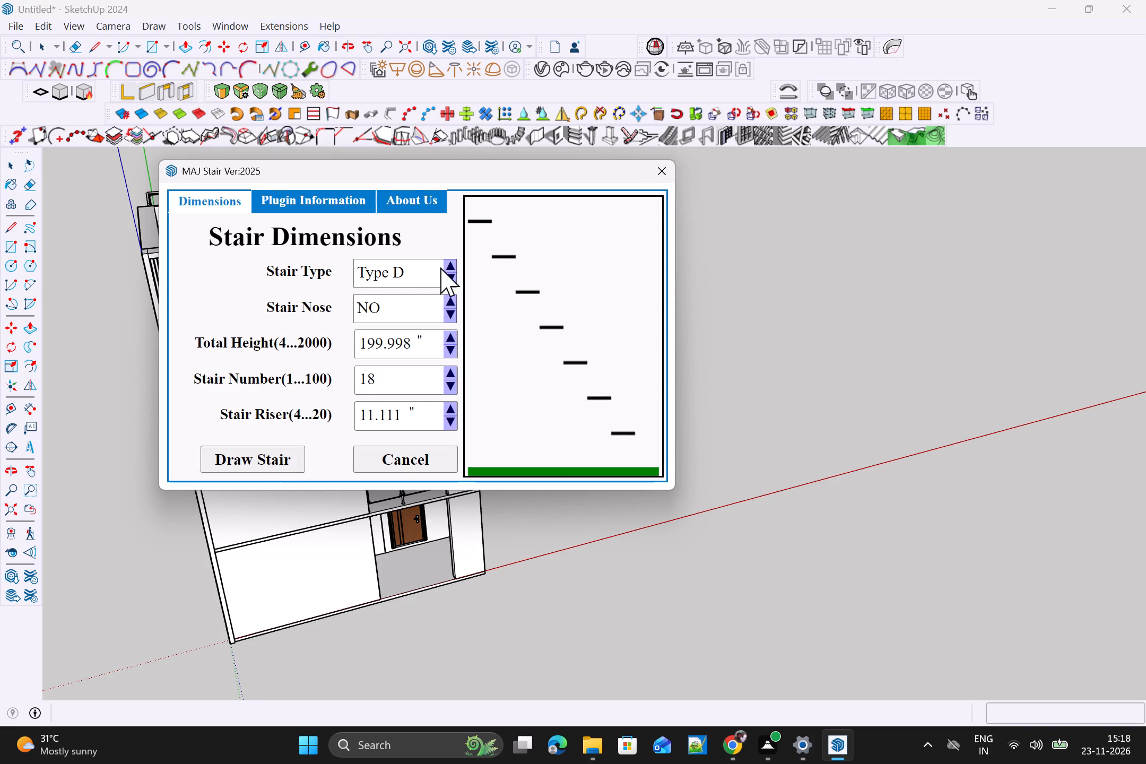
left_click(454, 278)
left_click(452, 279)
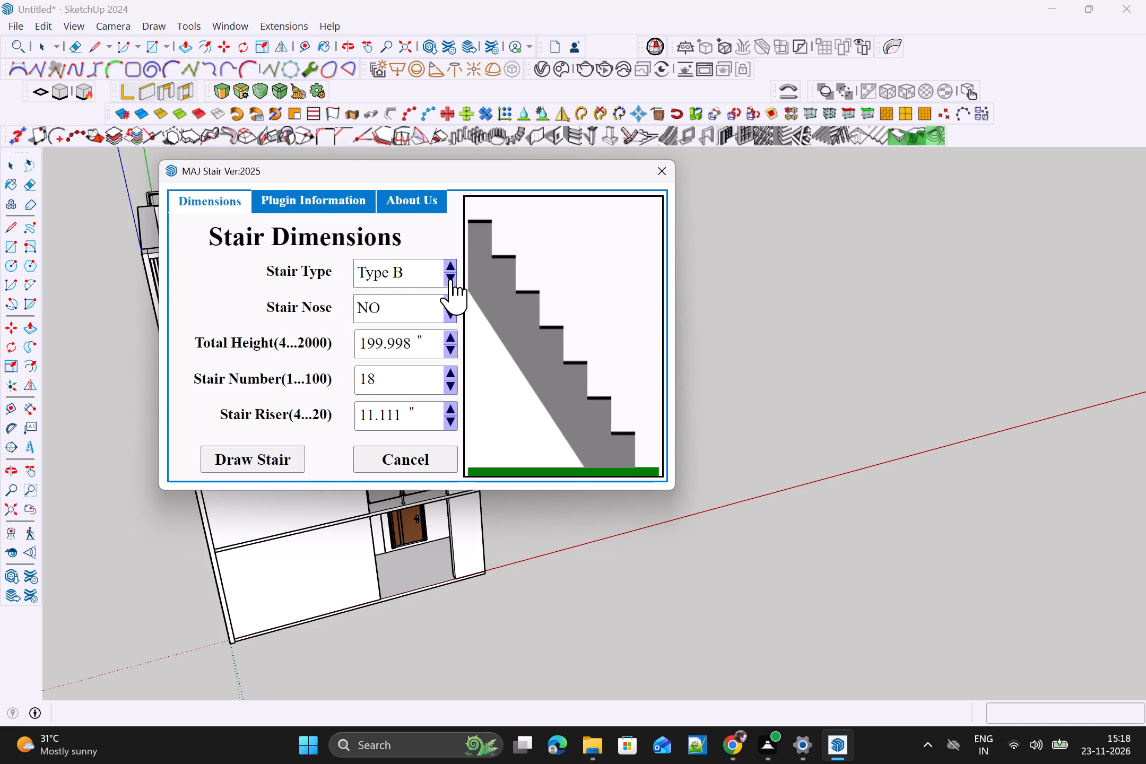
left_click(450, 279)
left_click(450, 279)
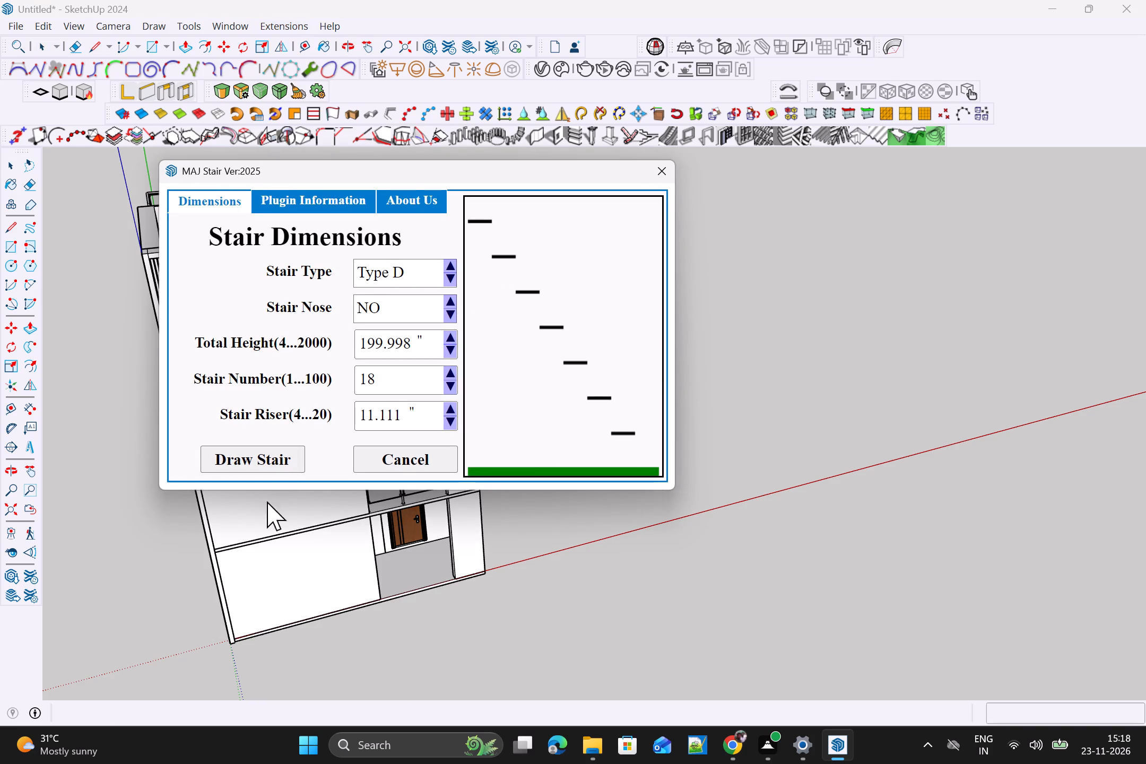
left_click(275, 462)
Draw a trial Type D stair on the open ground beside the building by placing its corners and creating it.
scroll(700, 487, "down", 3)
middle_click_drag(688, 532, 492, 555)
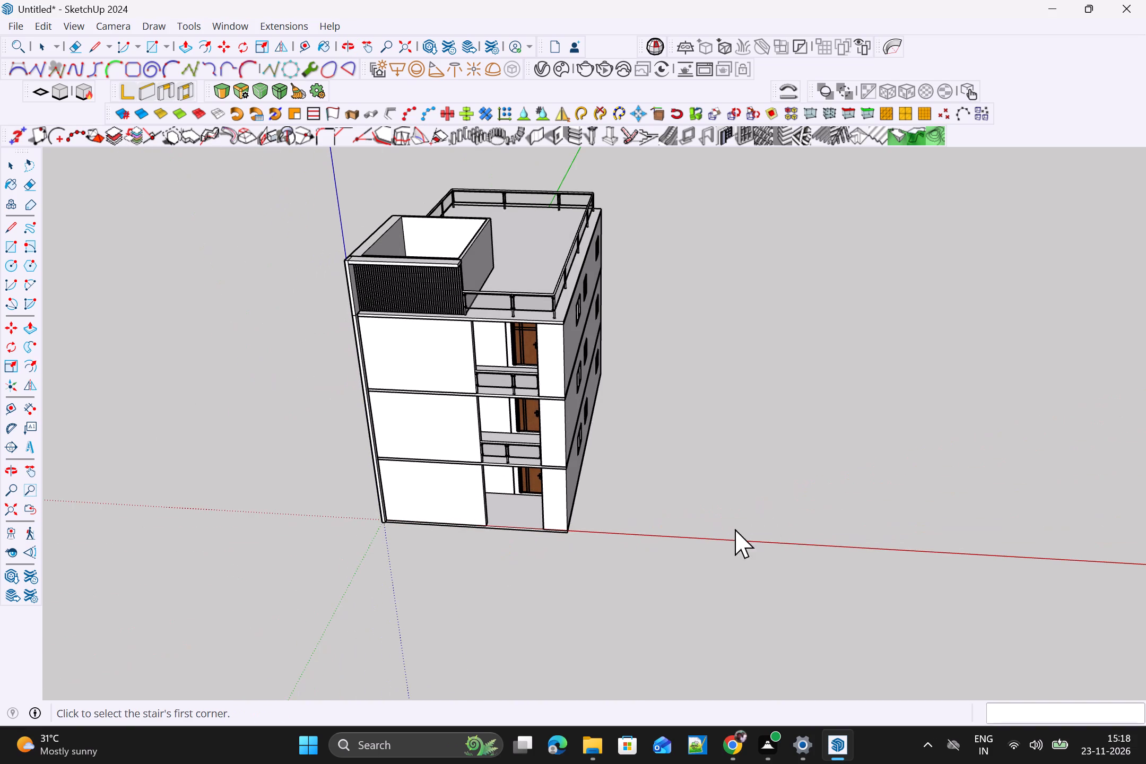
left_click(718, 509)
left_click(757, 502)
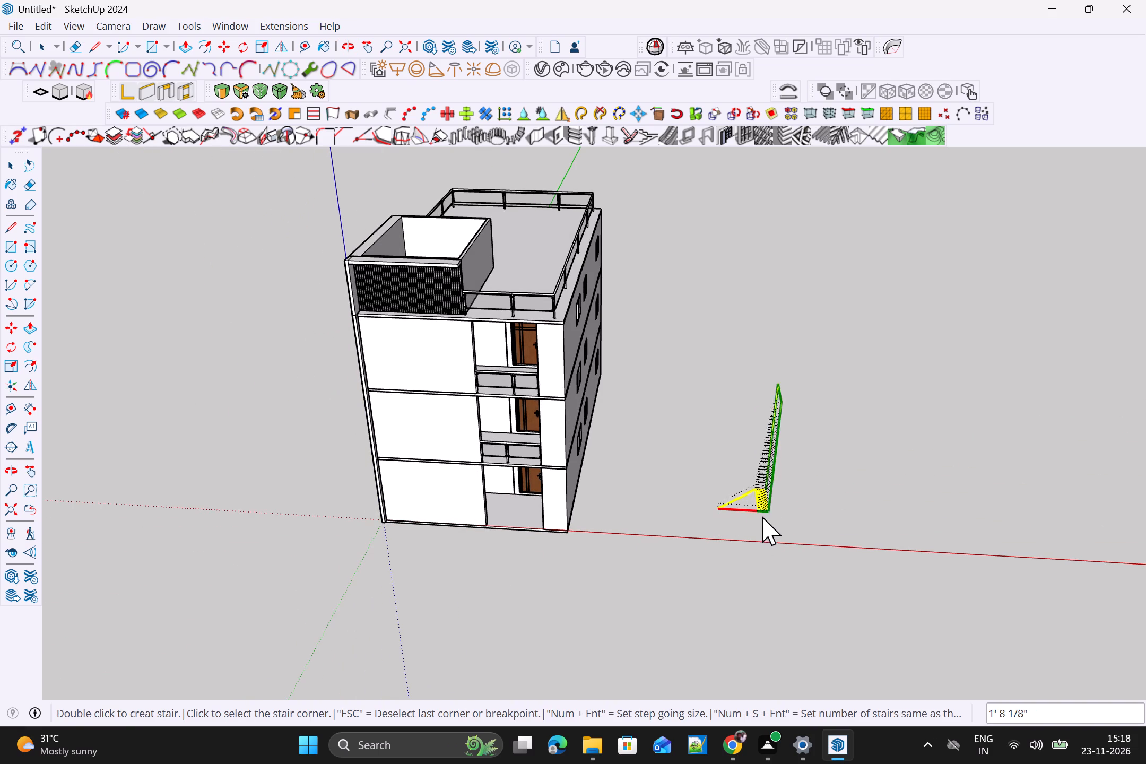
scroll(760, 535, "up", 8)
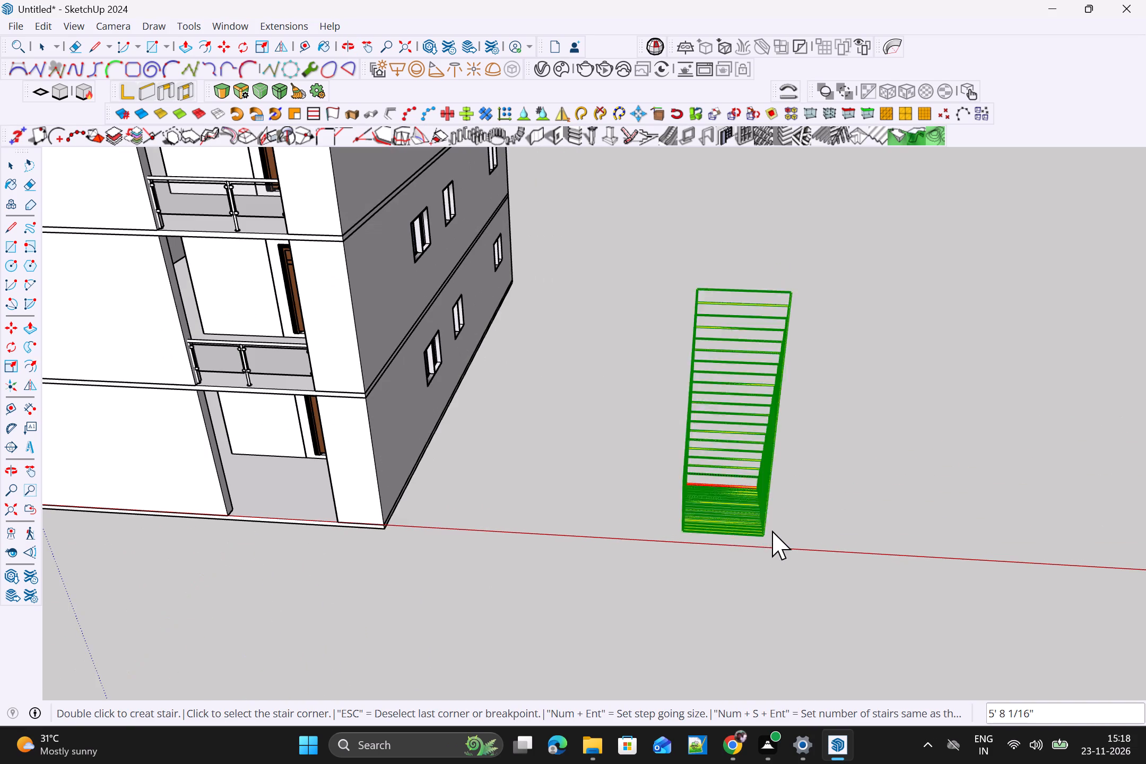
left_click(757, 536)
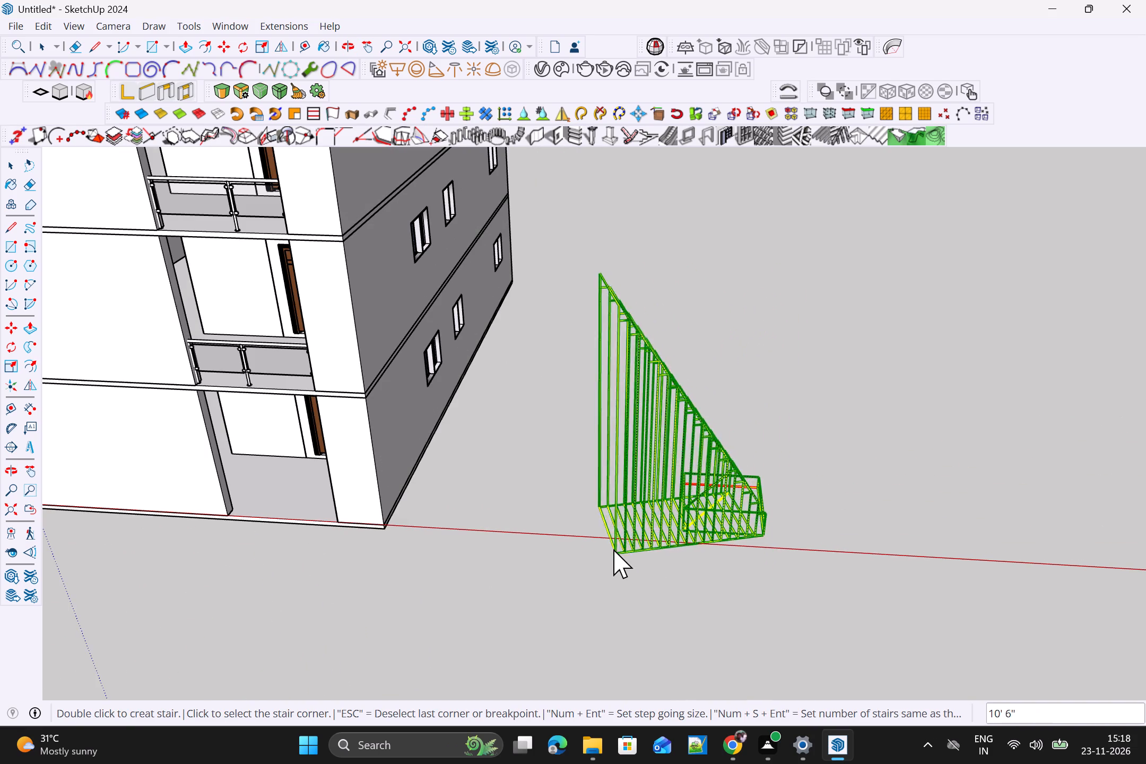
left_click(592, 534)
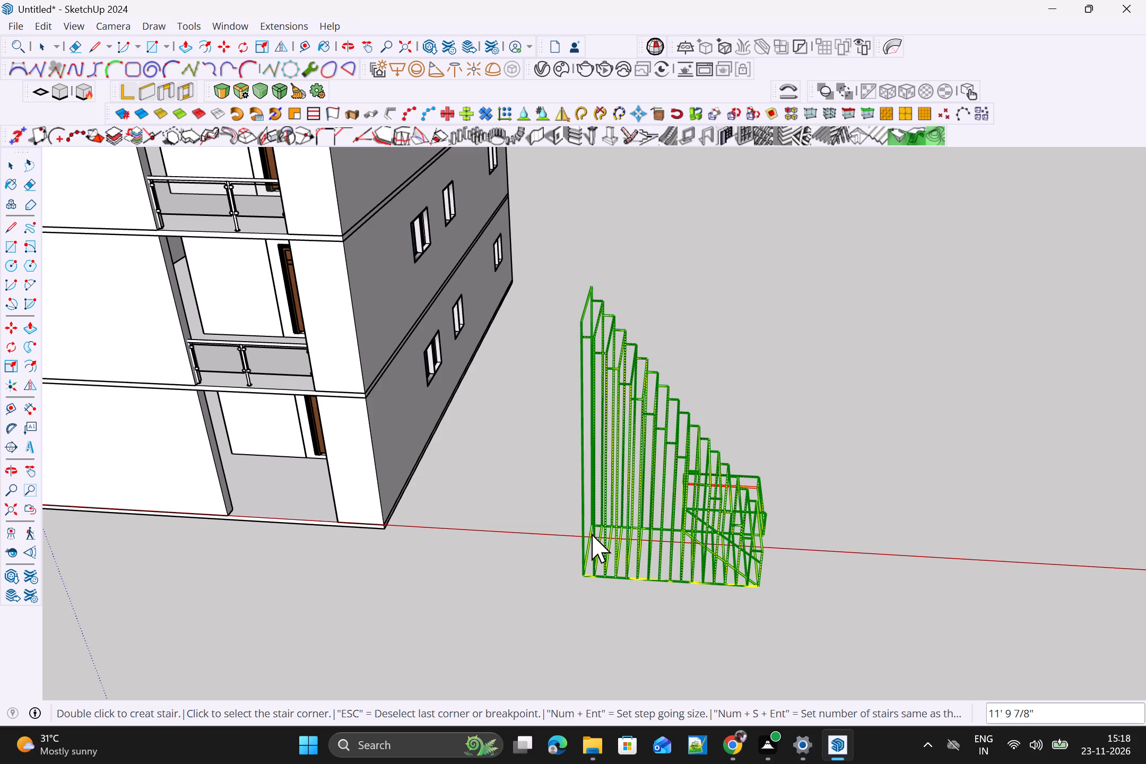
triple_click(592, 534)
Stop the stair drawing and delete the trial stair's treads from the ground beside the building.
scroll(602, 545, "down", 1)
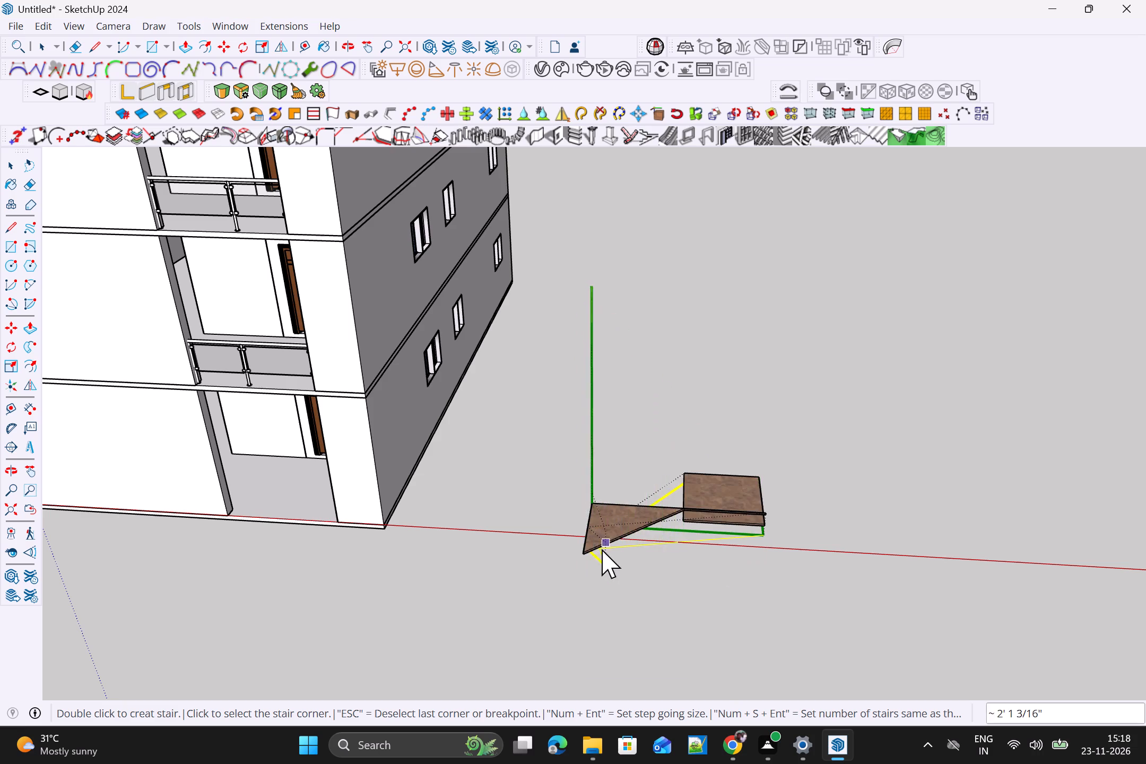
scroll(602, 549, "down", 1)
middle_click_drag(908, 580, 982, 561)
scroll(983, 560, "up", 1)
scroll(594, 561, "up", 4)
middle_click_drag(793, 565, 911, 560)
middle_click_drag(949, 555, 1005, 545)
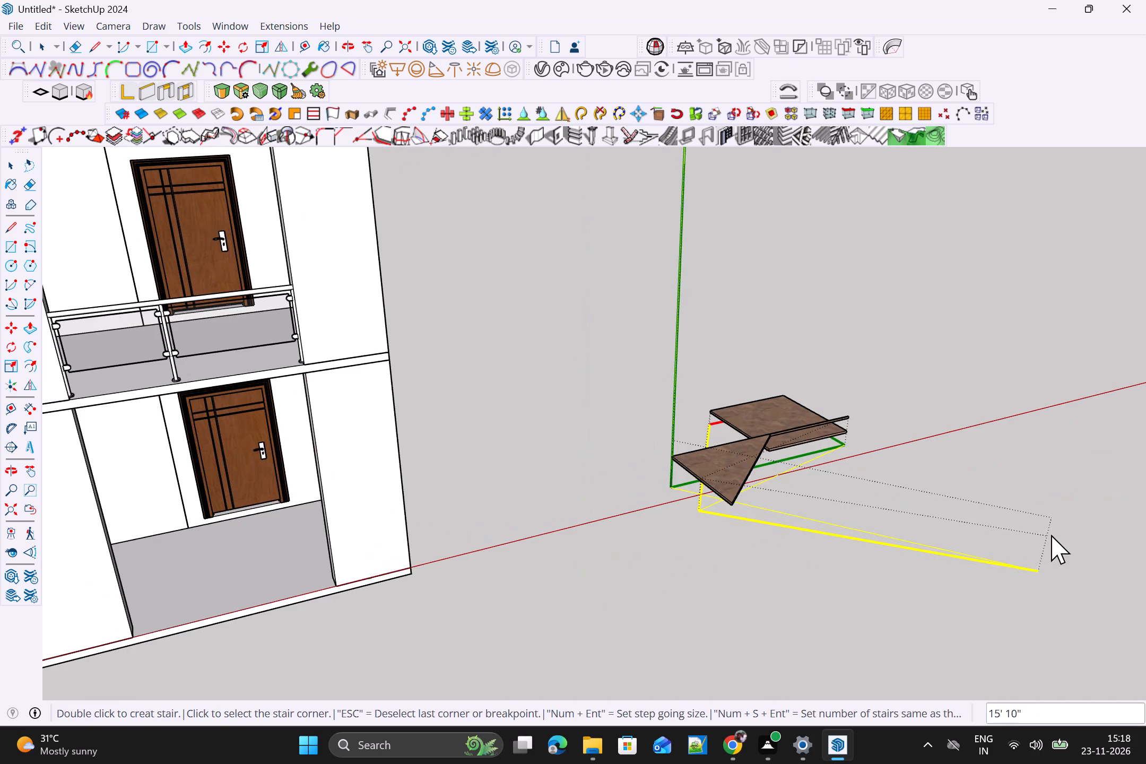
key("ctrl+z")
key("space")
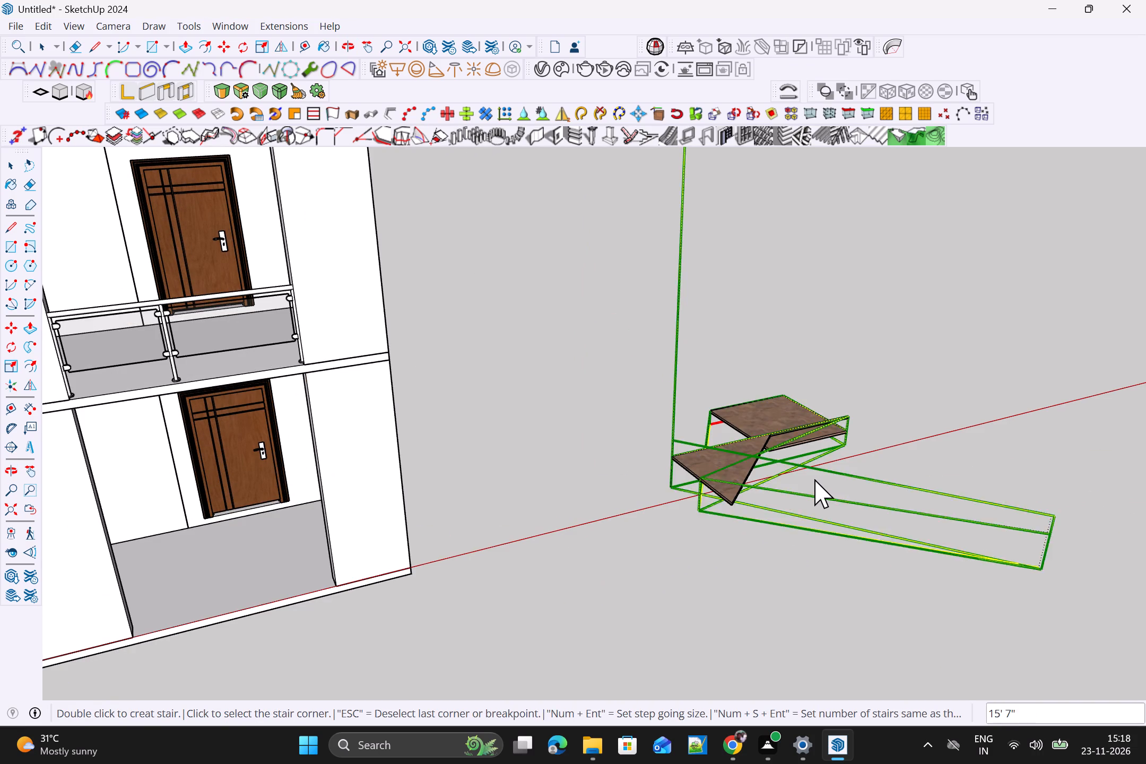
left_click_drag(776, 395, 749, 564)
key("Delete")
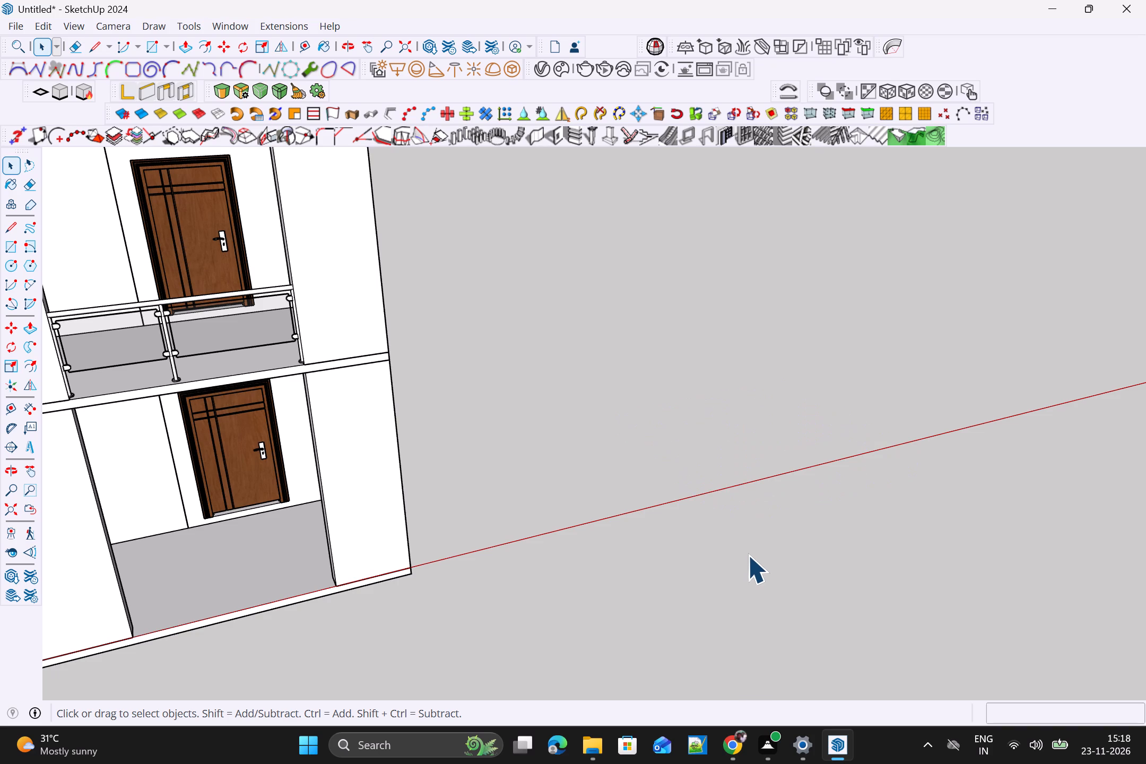
Start drawing another stair with MajStair, with the stair type set to Type C.
scroll(447, 267, "down", 5)
scroll(508, 393, "down", 8)
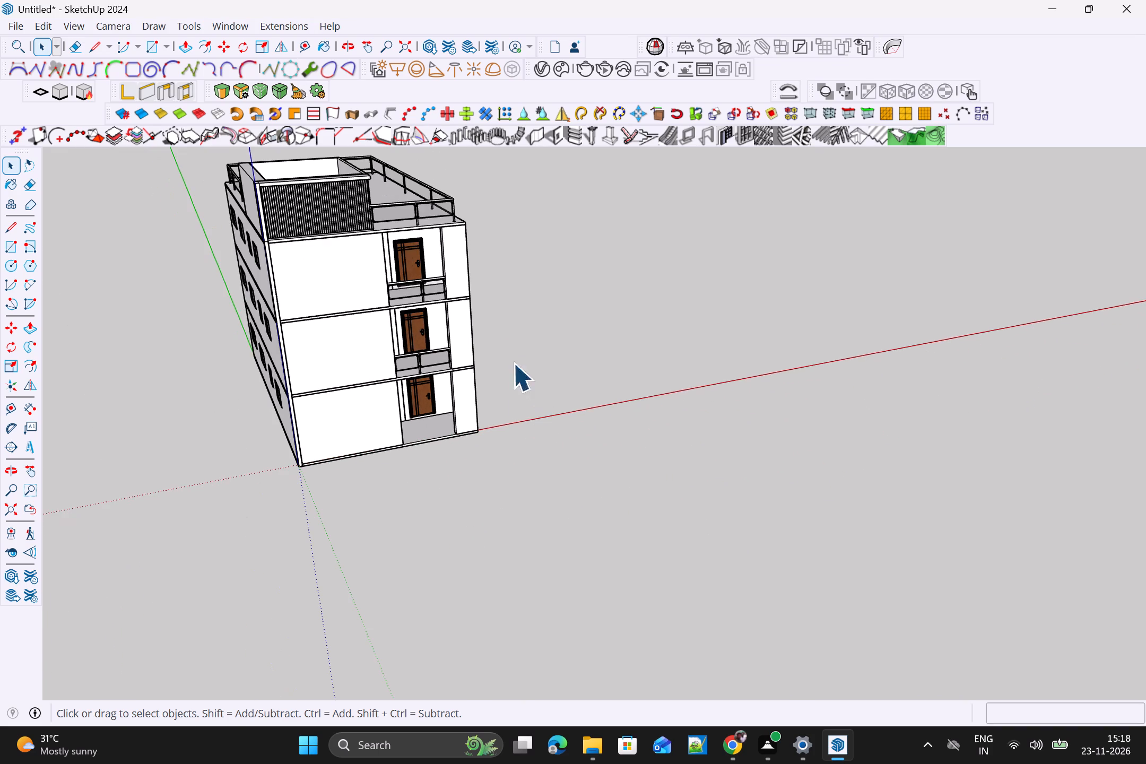
left_click(285, 25)
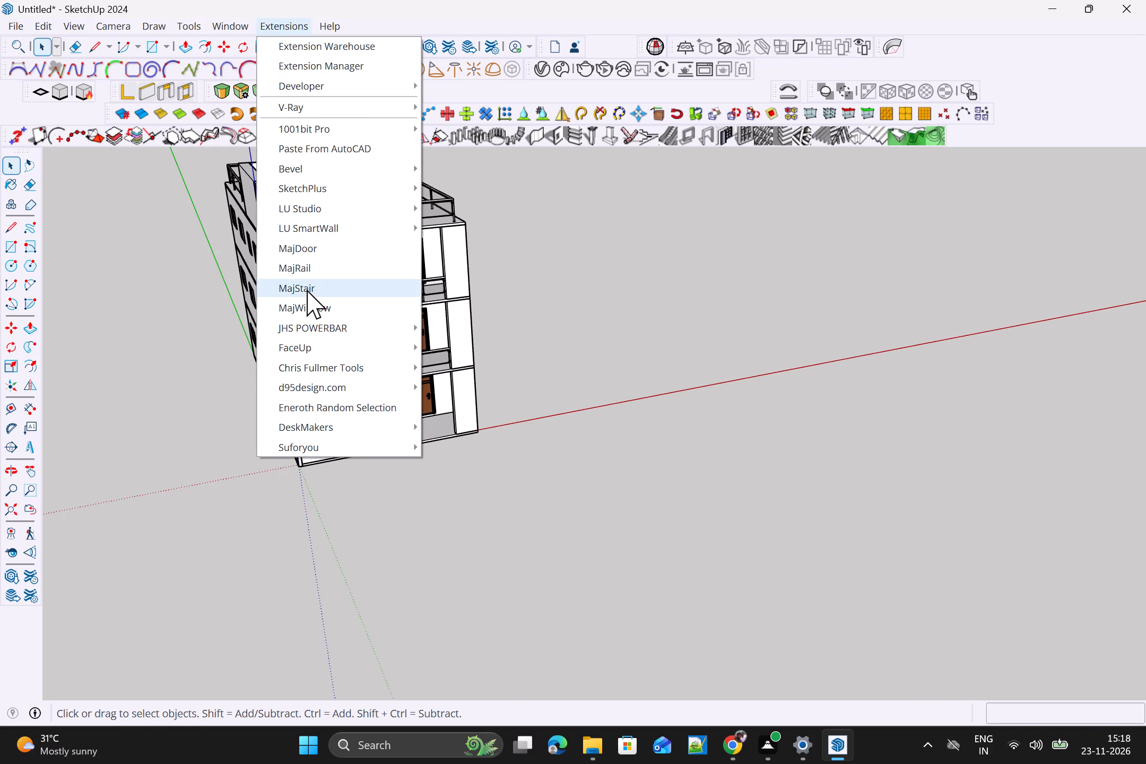
left_click(307, 290)
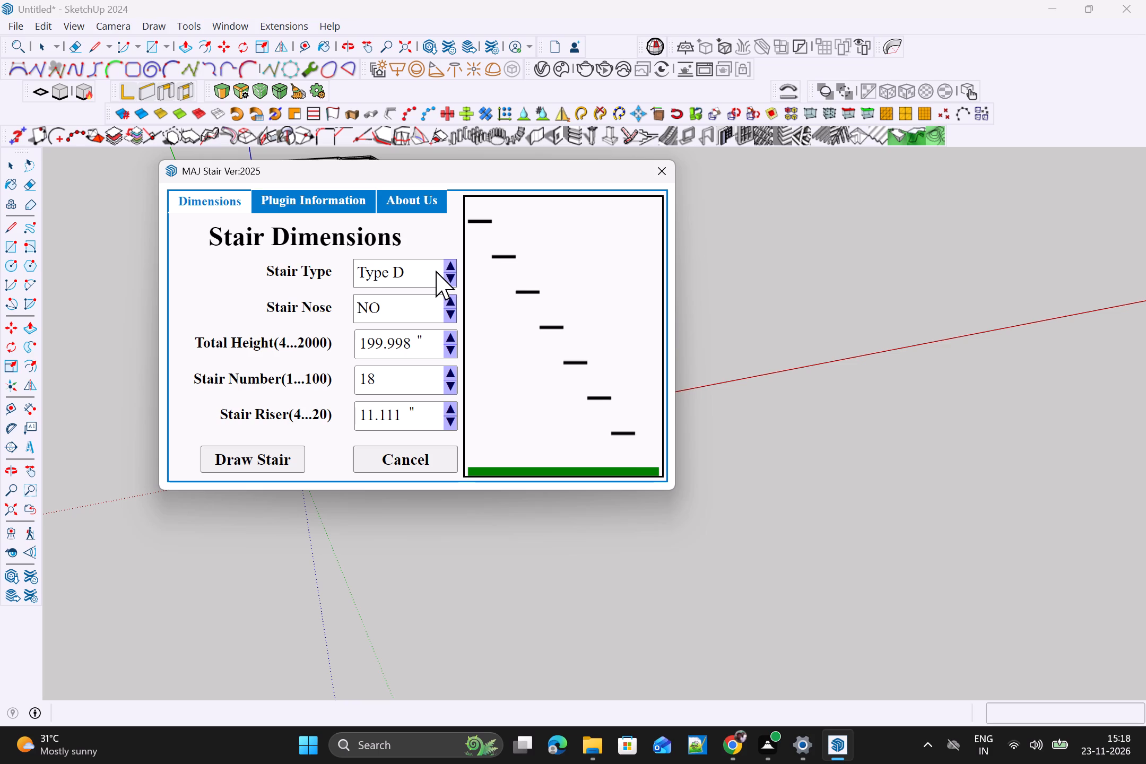
triple_click(452, 265)
left_click(244, 470)
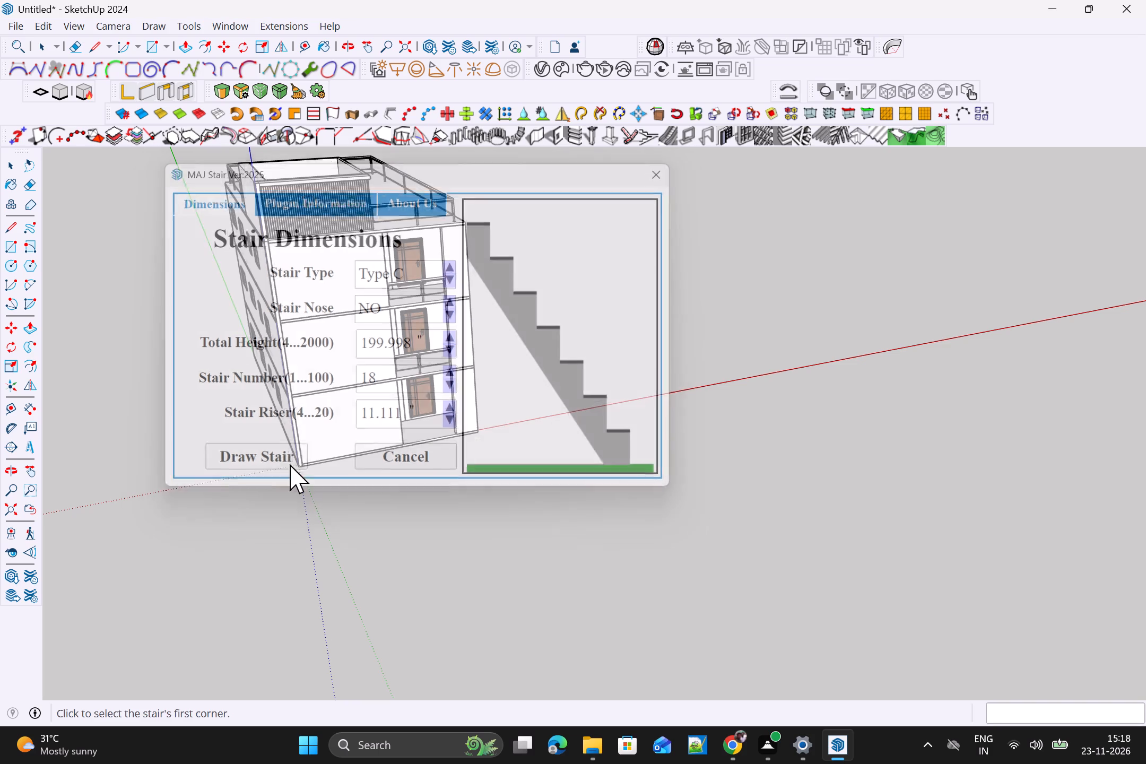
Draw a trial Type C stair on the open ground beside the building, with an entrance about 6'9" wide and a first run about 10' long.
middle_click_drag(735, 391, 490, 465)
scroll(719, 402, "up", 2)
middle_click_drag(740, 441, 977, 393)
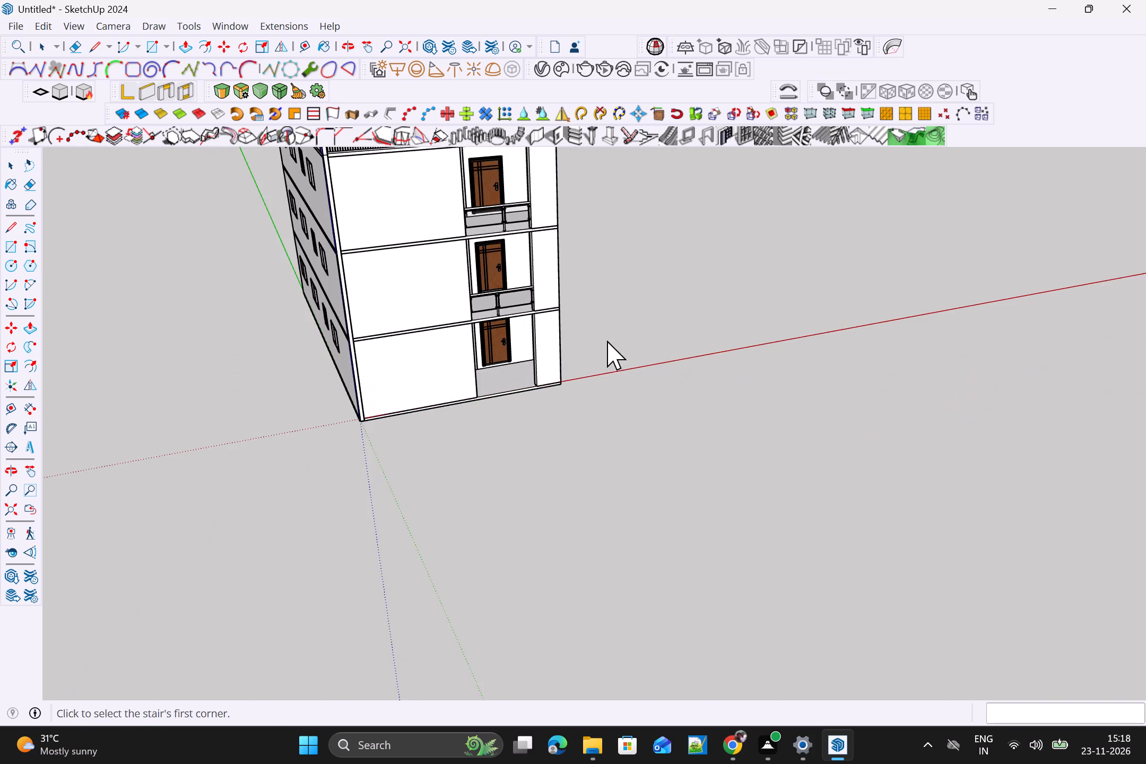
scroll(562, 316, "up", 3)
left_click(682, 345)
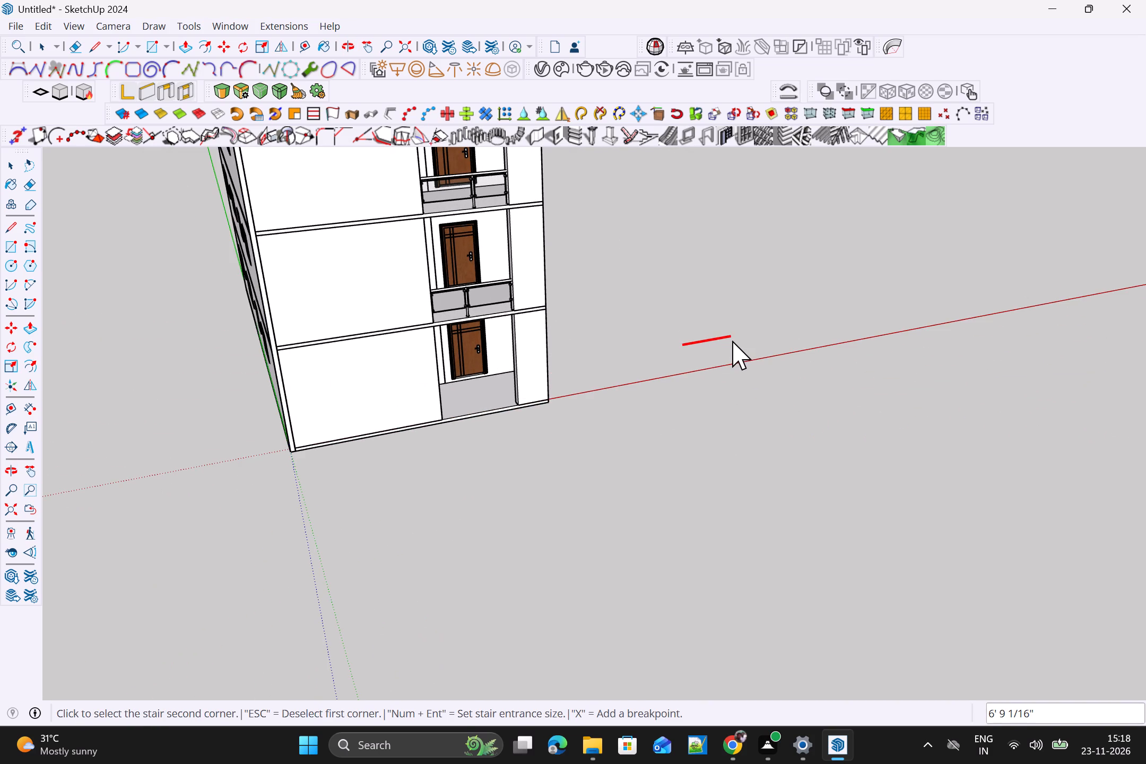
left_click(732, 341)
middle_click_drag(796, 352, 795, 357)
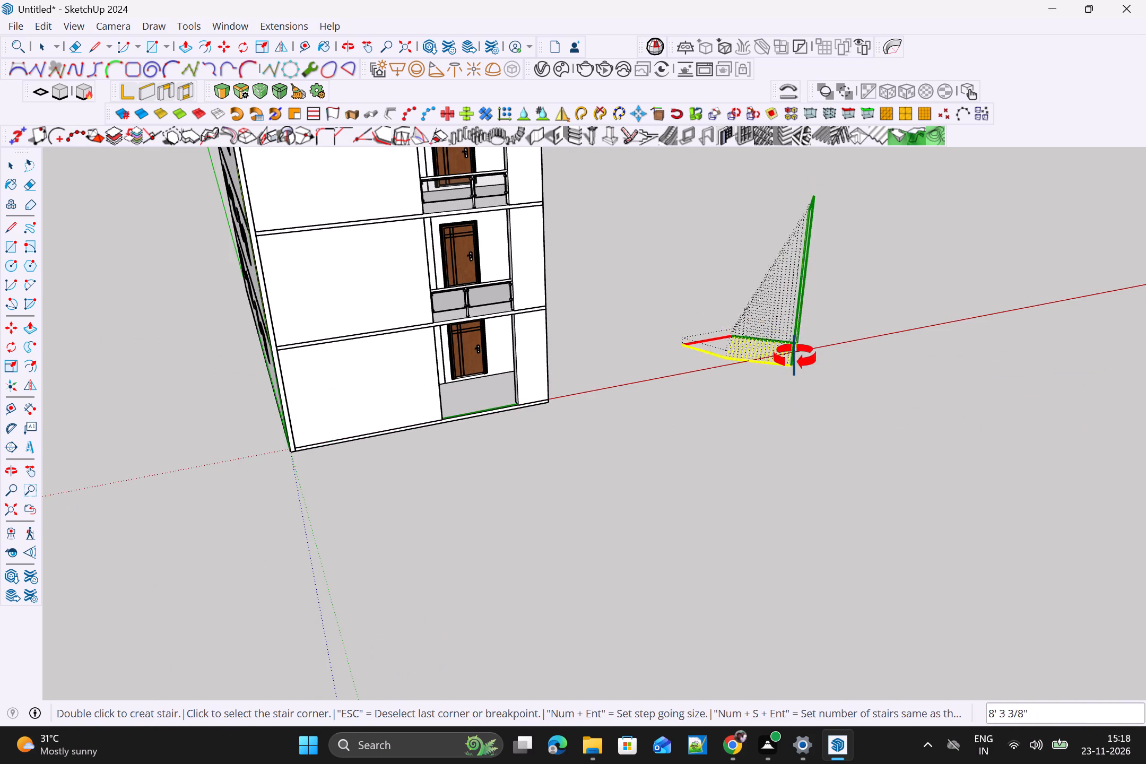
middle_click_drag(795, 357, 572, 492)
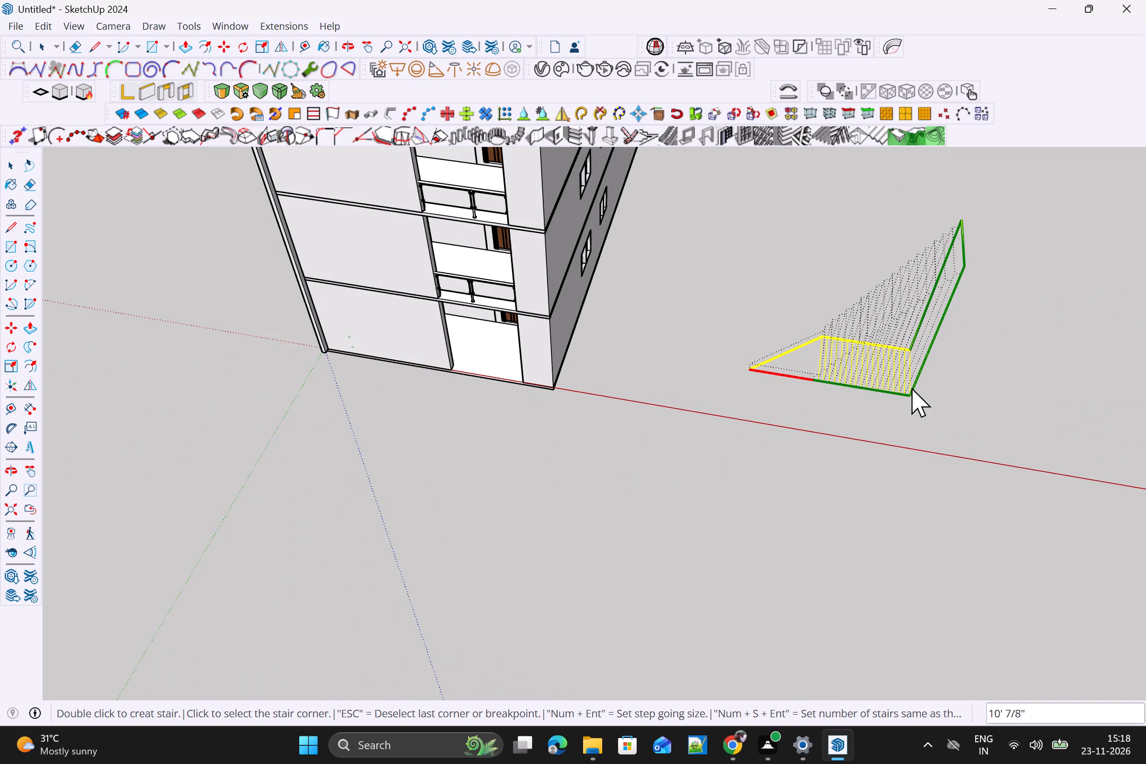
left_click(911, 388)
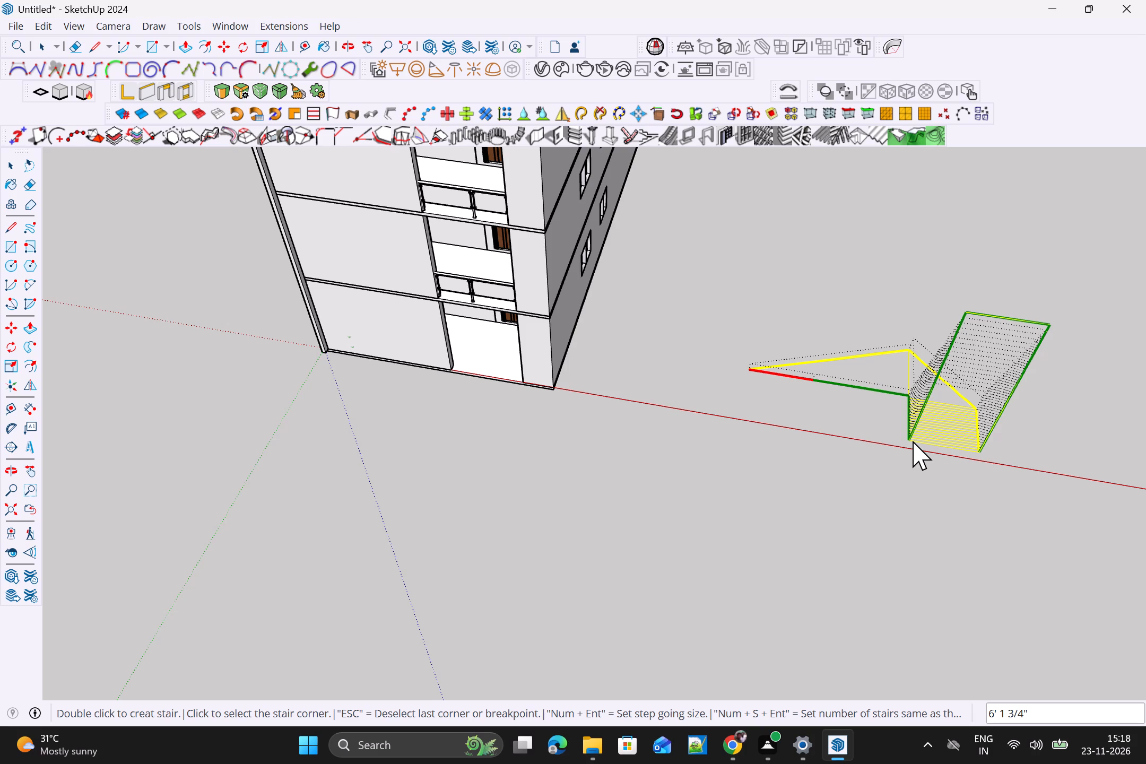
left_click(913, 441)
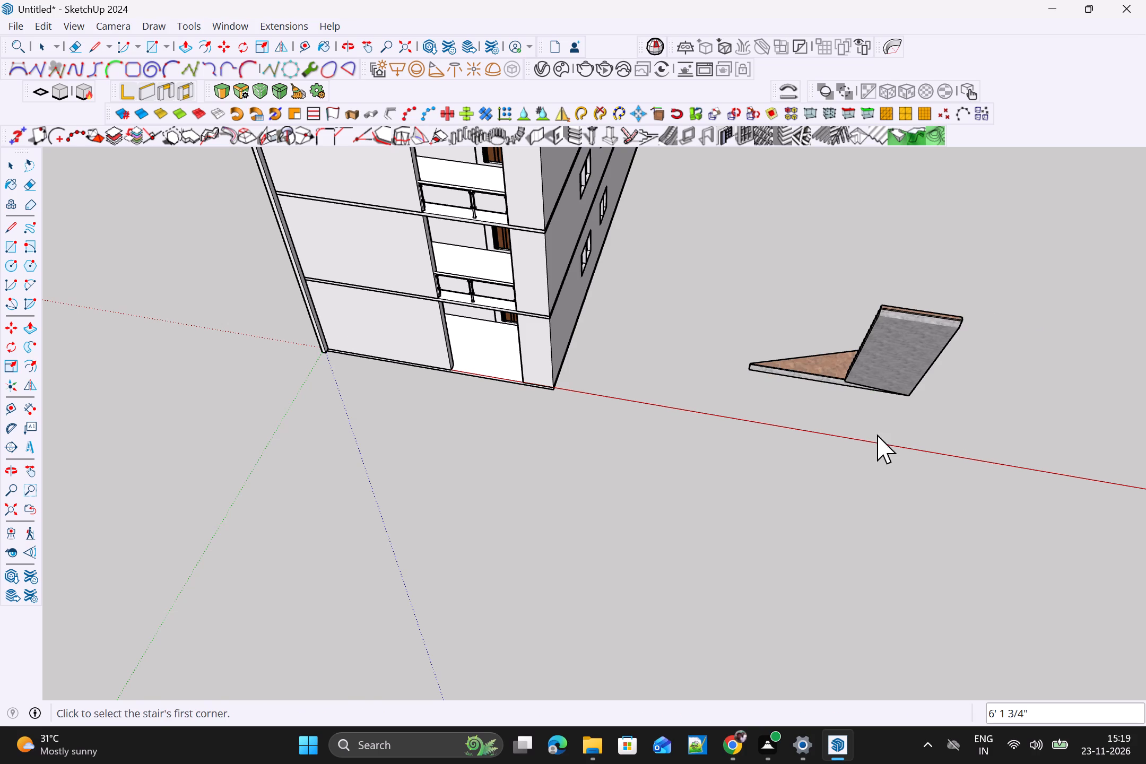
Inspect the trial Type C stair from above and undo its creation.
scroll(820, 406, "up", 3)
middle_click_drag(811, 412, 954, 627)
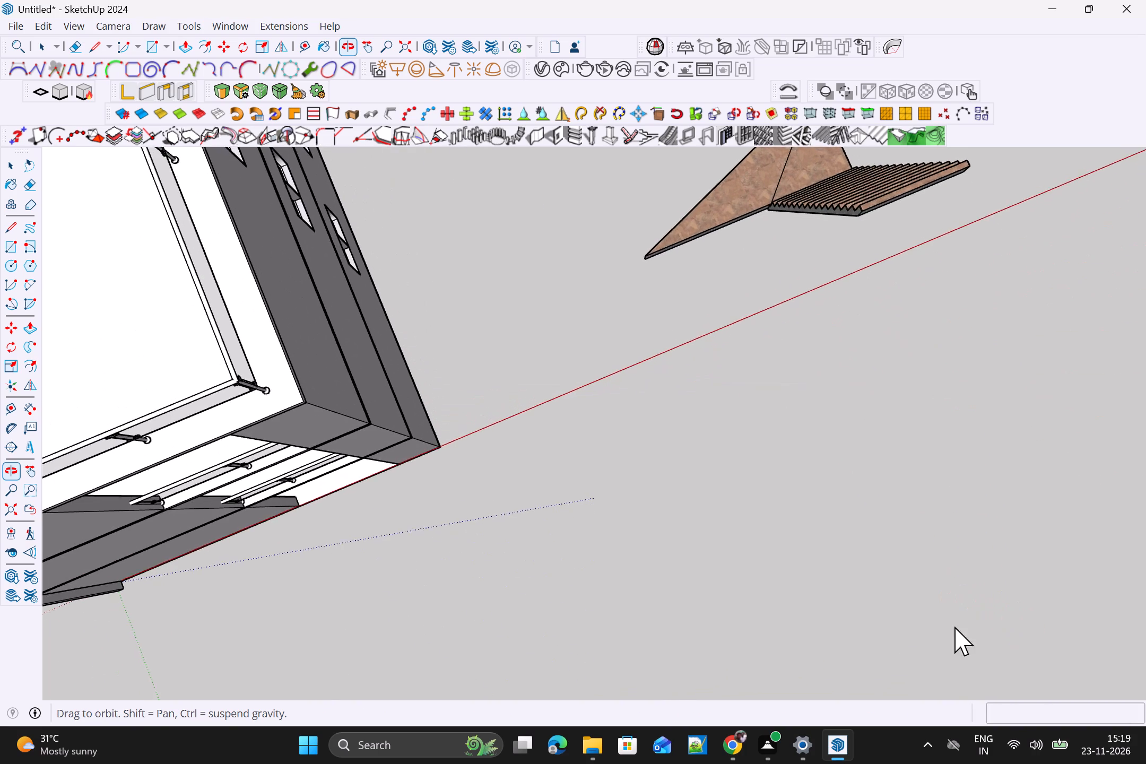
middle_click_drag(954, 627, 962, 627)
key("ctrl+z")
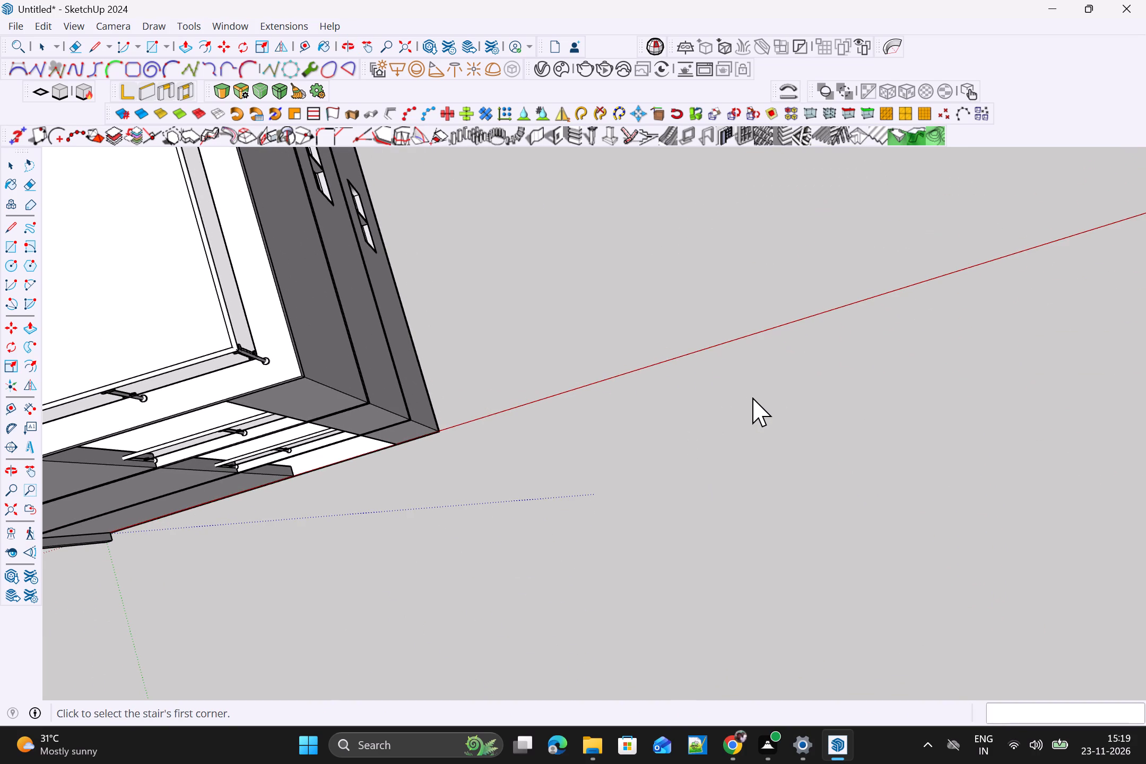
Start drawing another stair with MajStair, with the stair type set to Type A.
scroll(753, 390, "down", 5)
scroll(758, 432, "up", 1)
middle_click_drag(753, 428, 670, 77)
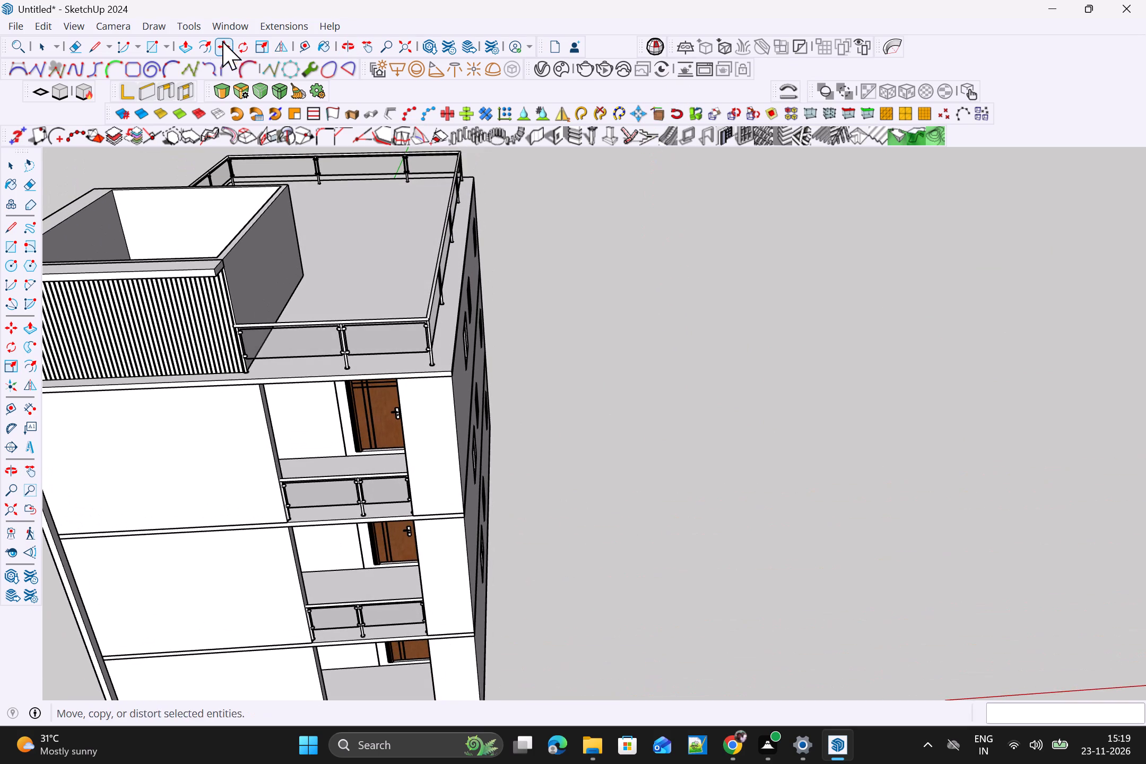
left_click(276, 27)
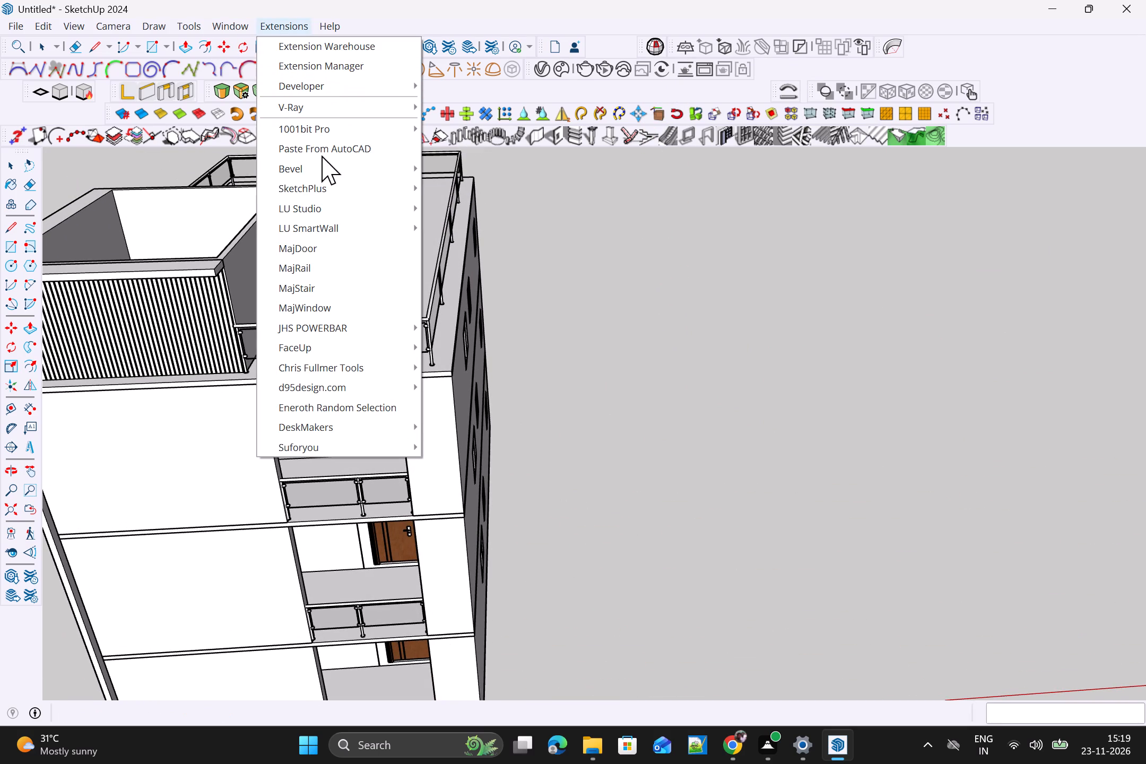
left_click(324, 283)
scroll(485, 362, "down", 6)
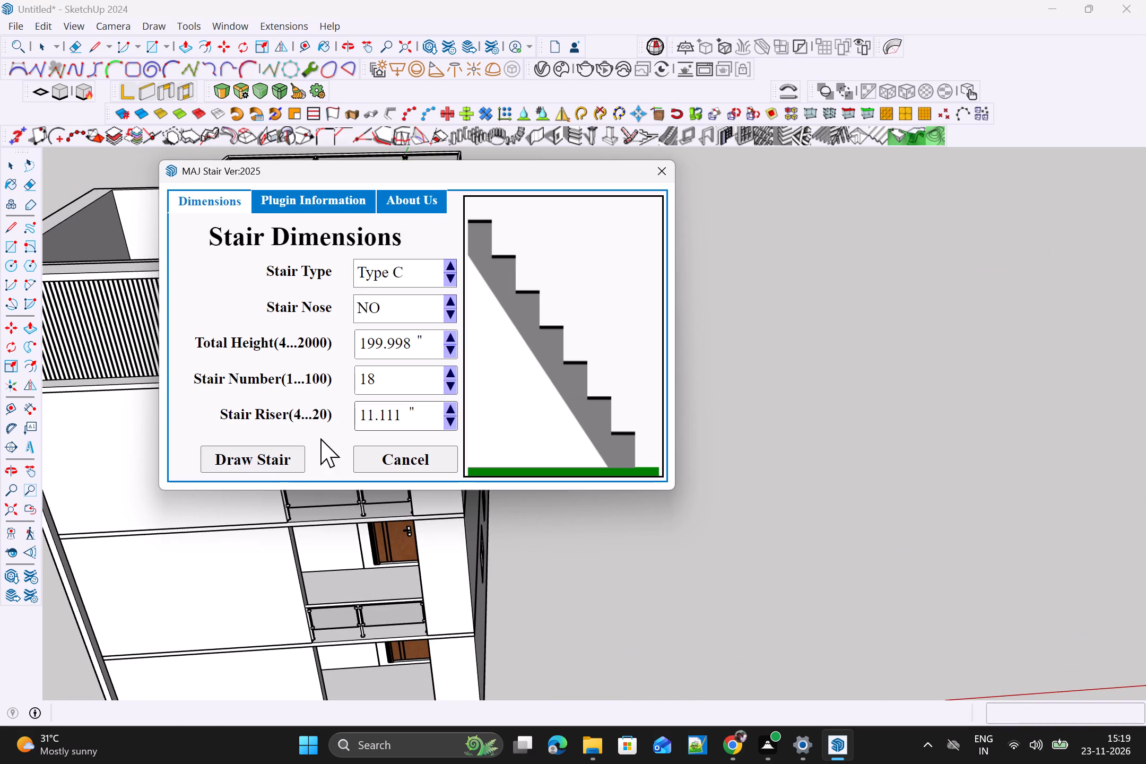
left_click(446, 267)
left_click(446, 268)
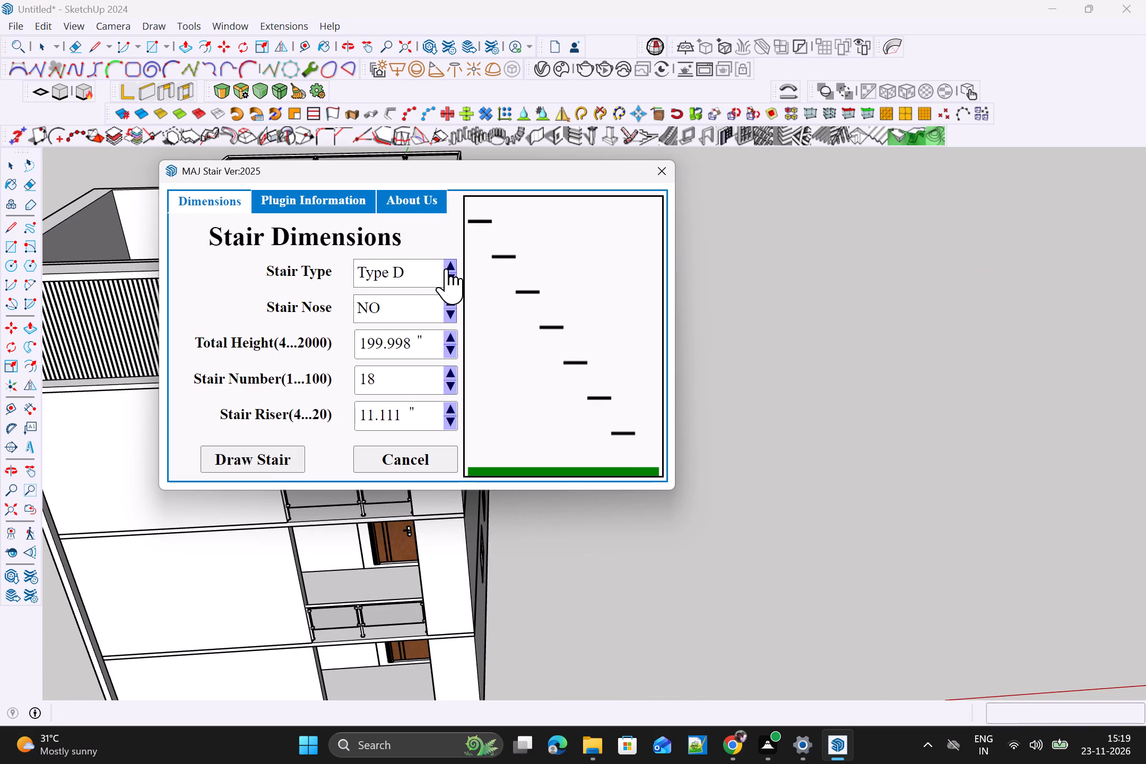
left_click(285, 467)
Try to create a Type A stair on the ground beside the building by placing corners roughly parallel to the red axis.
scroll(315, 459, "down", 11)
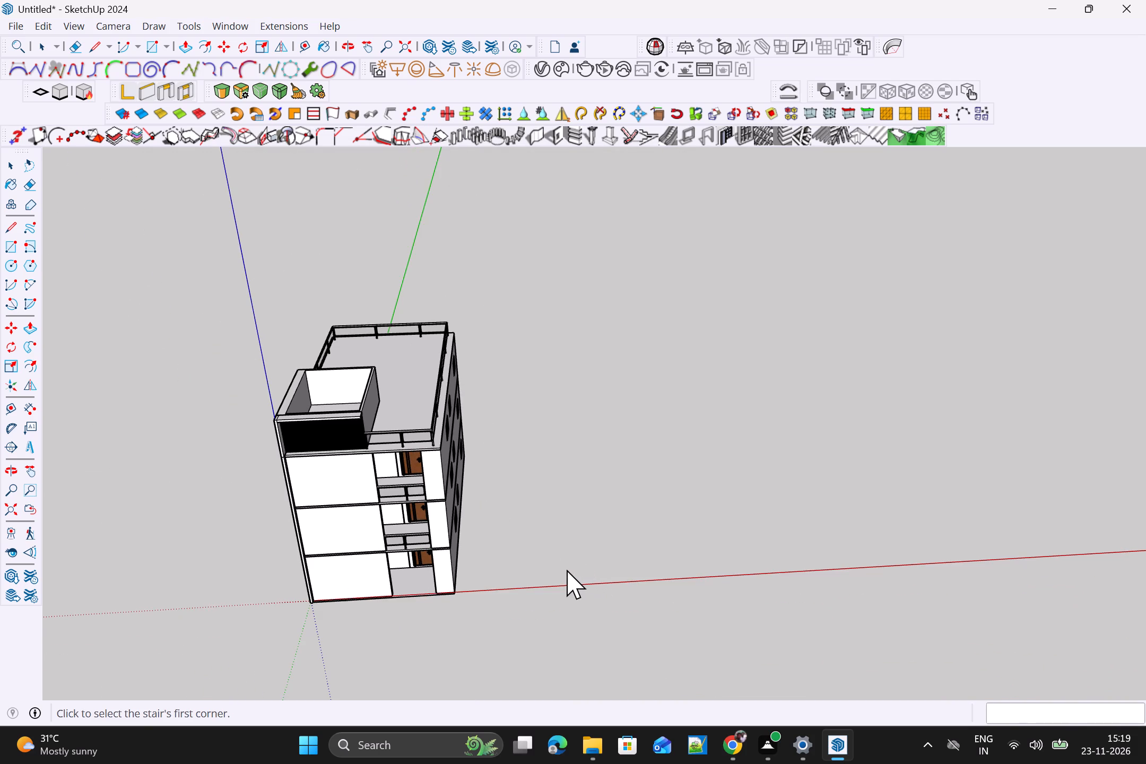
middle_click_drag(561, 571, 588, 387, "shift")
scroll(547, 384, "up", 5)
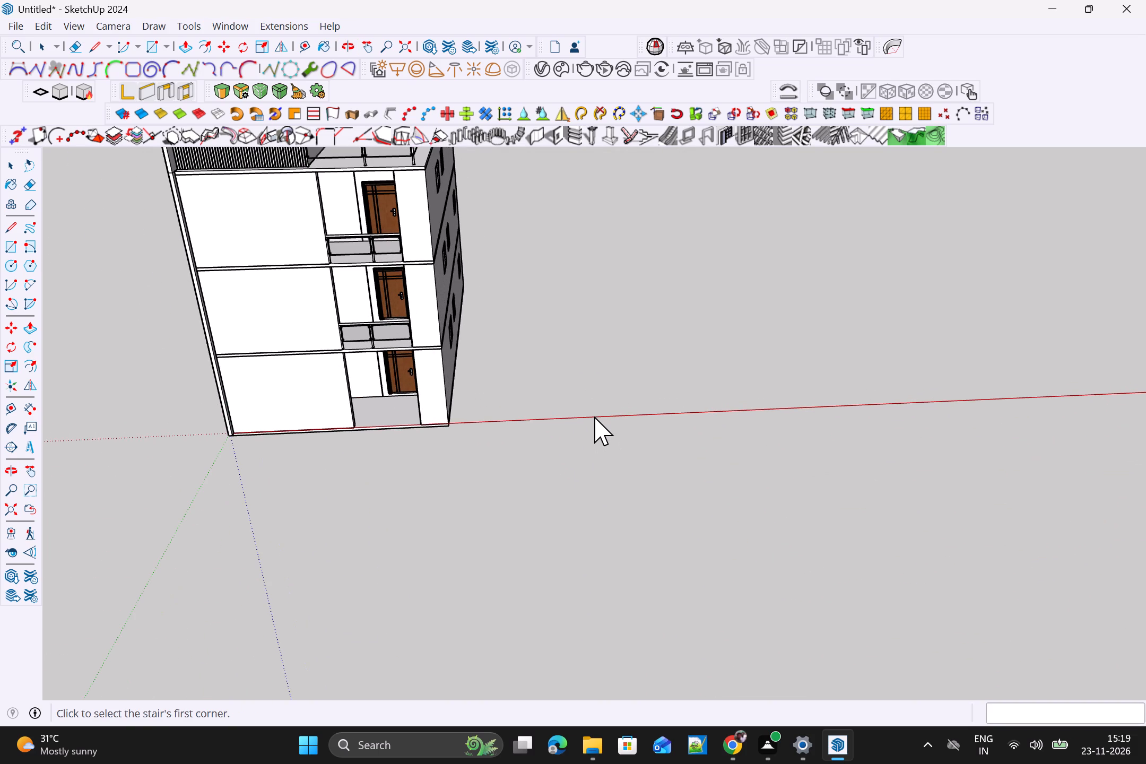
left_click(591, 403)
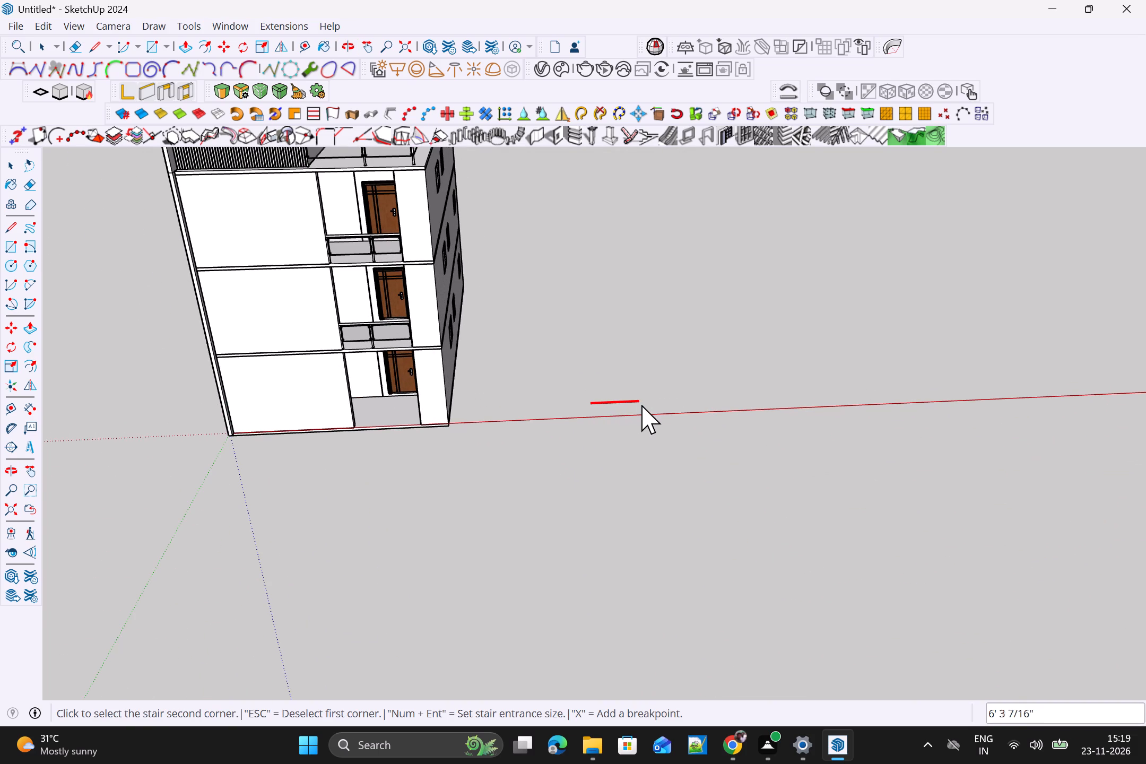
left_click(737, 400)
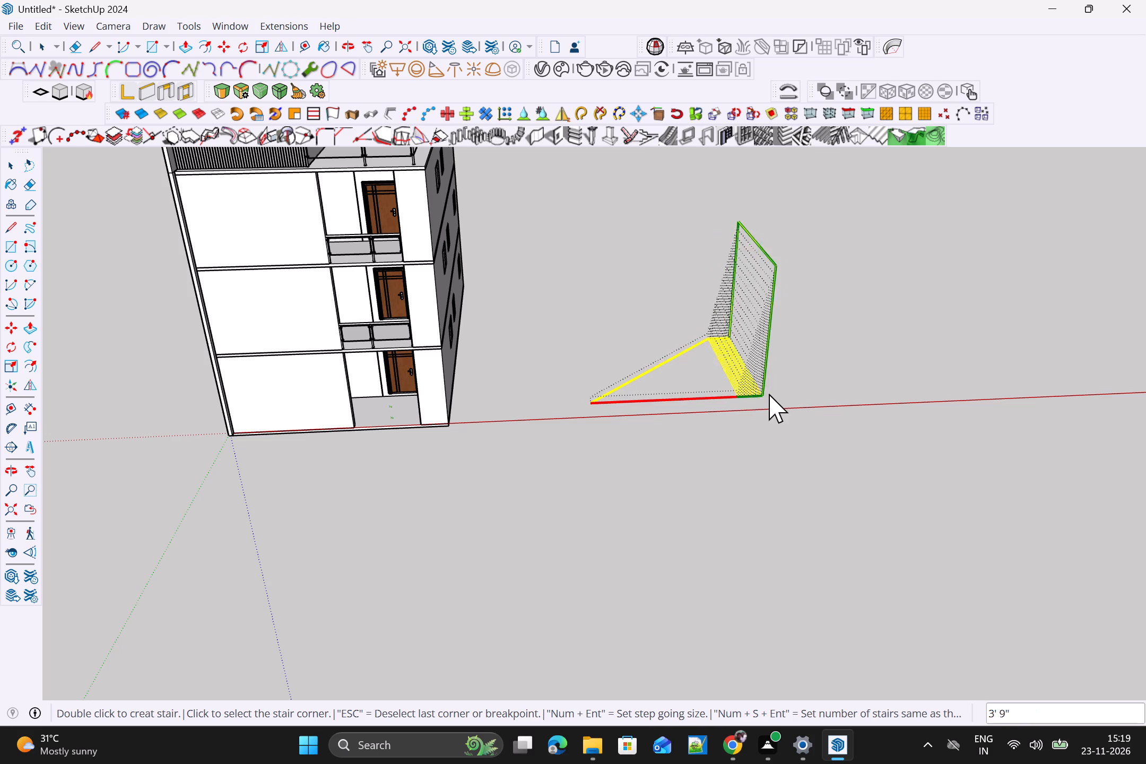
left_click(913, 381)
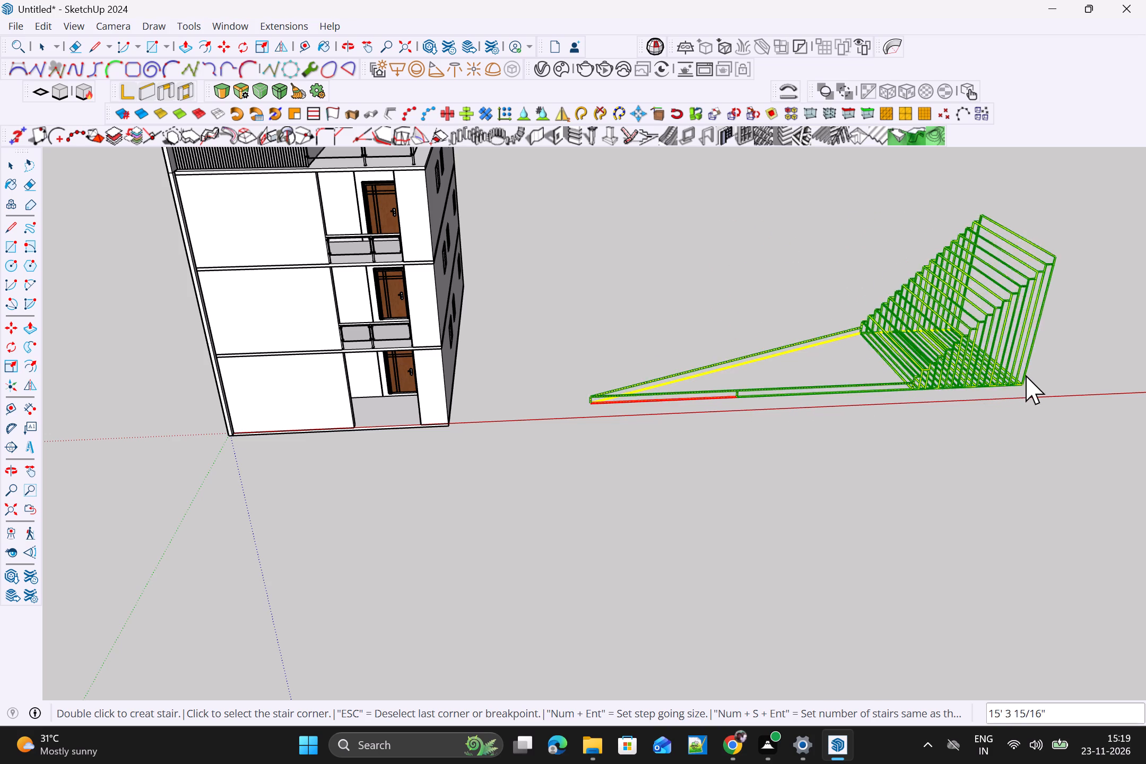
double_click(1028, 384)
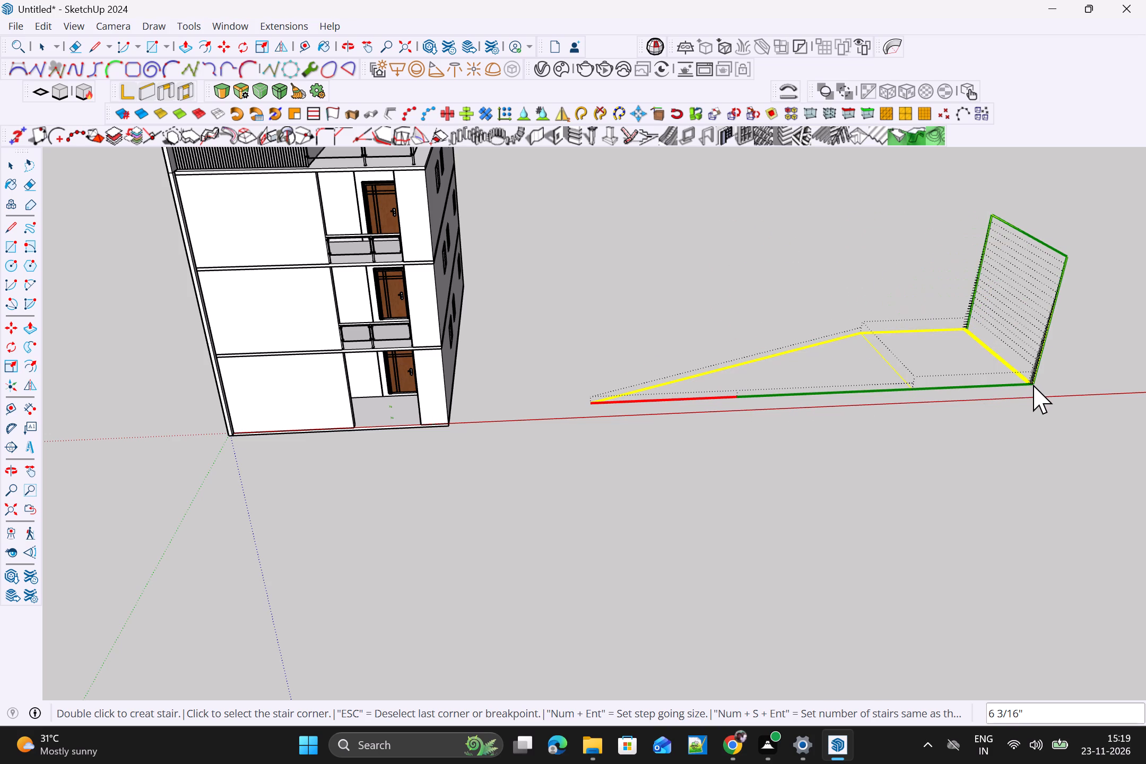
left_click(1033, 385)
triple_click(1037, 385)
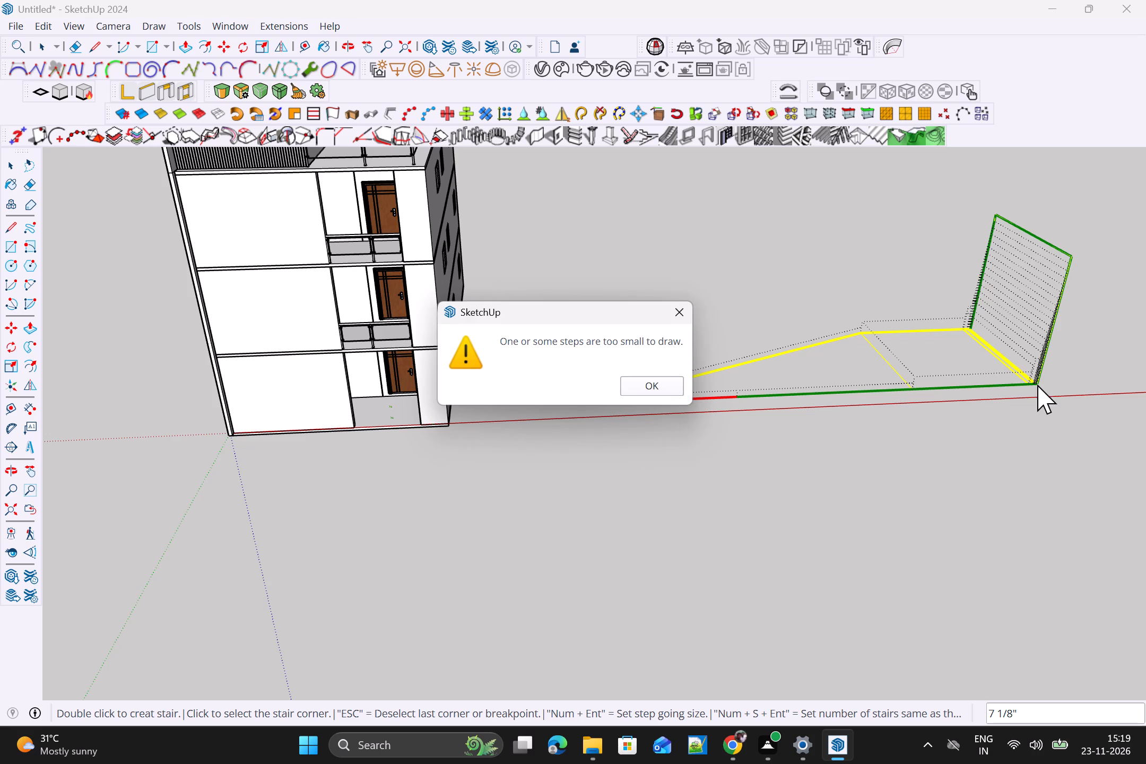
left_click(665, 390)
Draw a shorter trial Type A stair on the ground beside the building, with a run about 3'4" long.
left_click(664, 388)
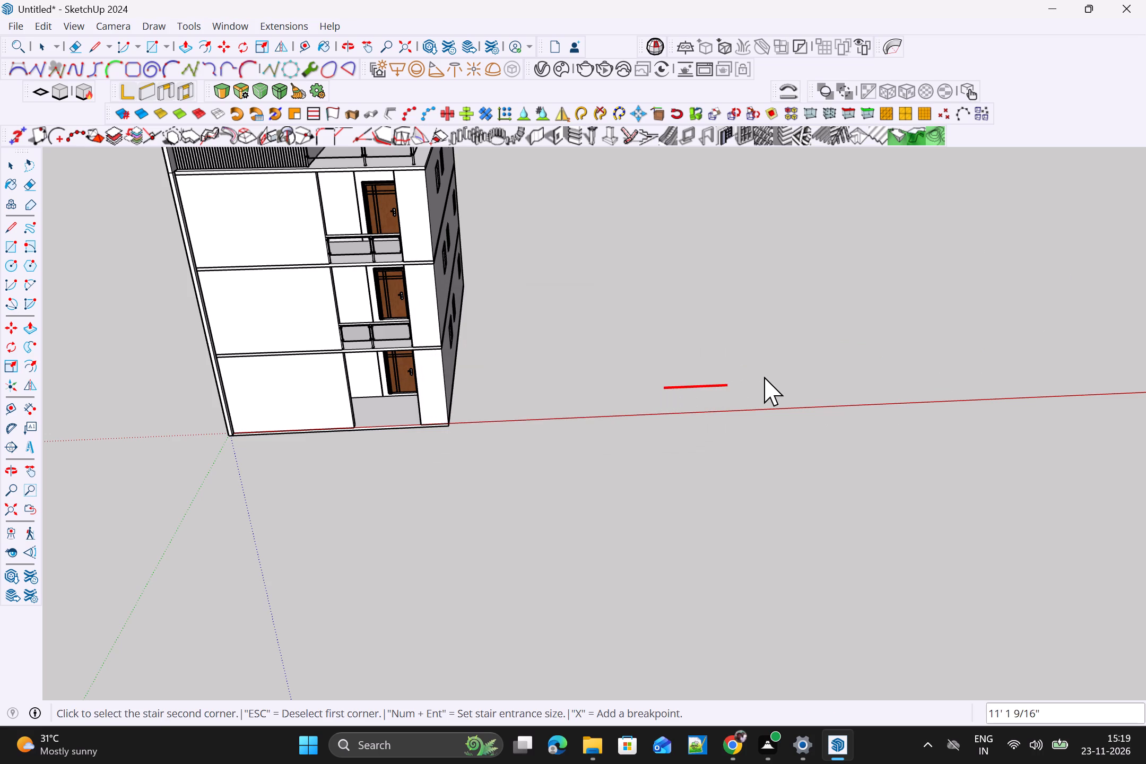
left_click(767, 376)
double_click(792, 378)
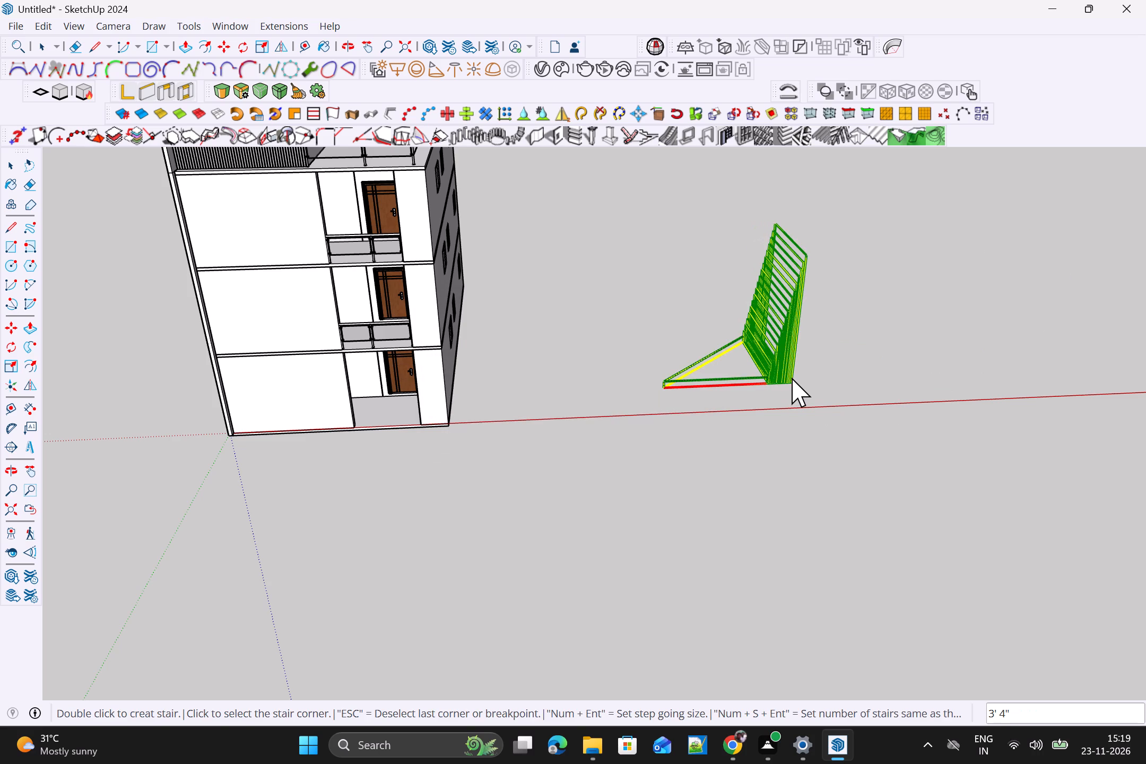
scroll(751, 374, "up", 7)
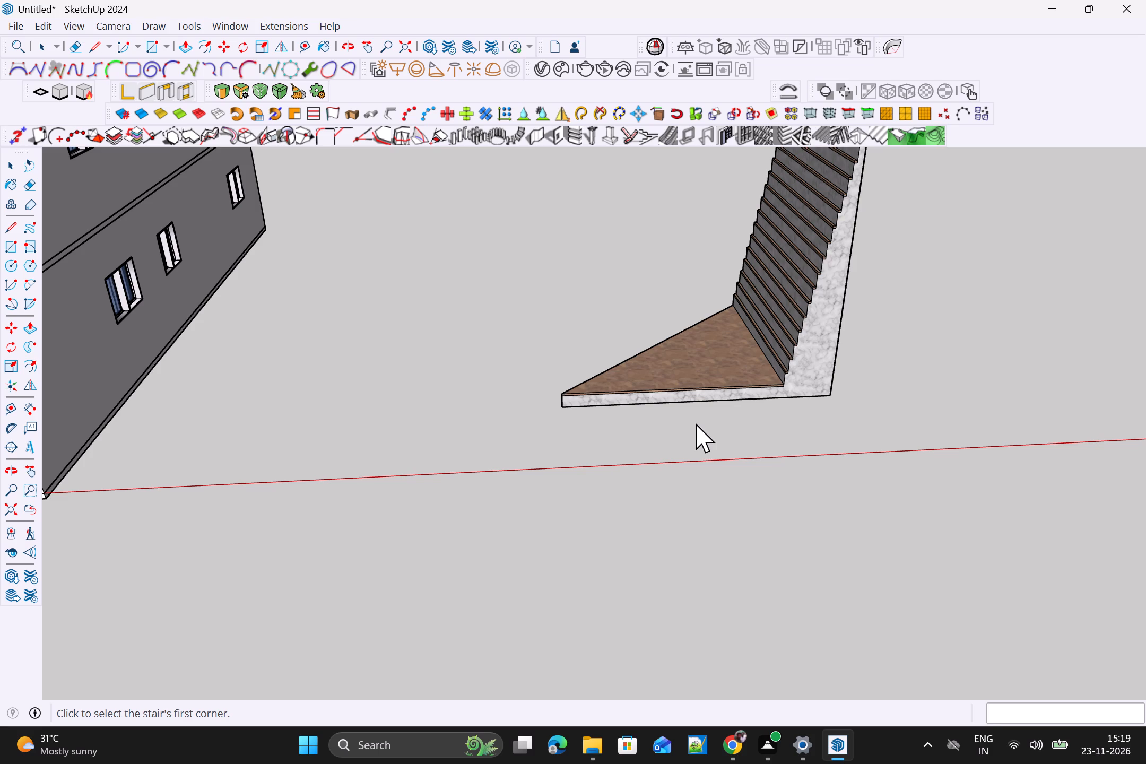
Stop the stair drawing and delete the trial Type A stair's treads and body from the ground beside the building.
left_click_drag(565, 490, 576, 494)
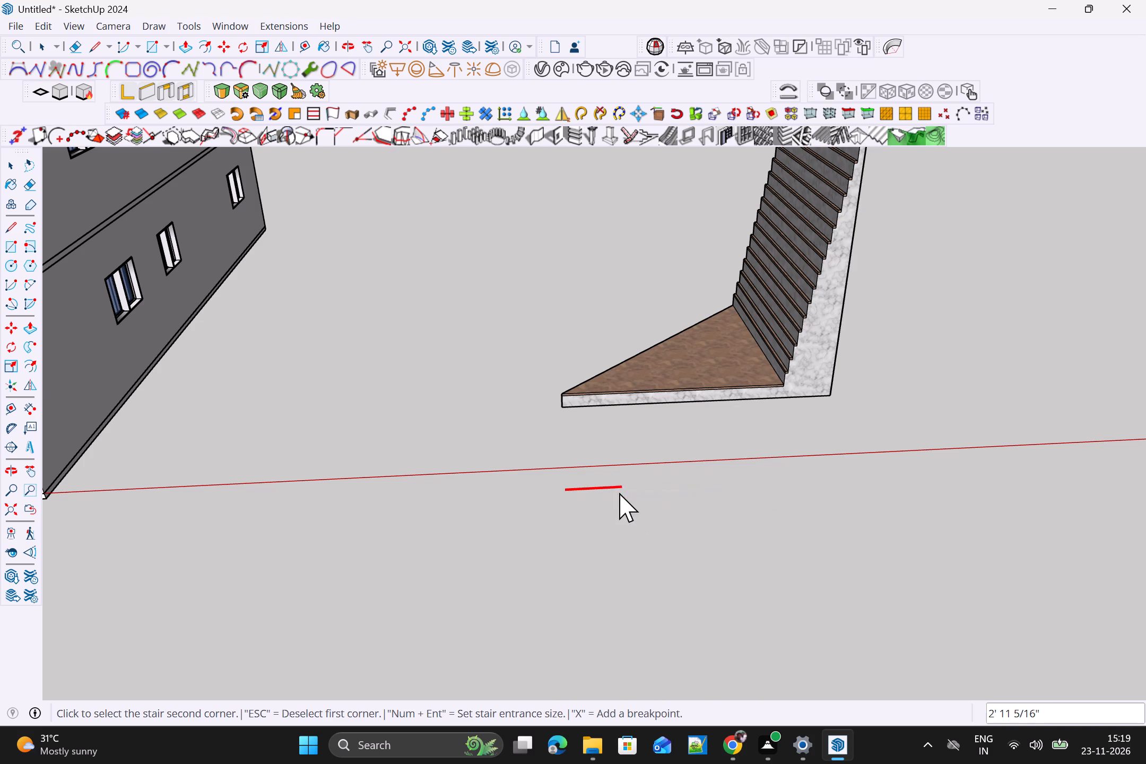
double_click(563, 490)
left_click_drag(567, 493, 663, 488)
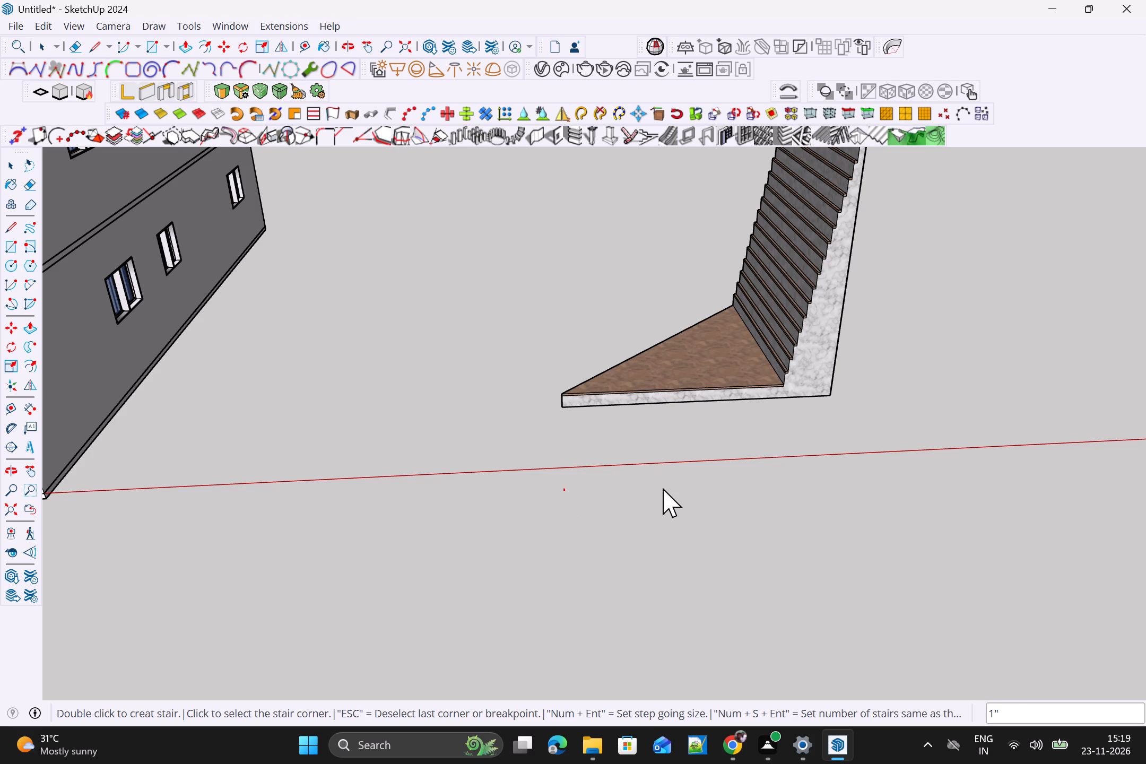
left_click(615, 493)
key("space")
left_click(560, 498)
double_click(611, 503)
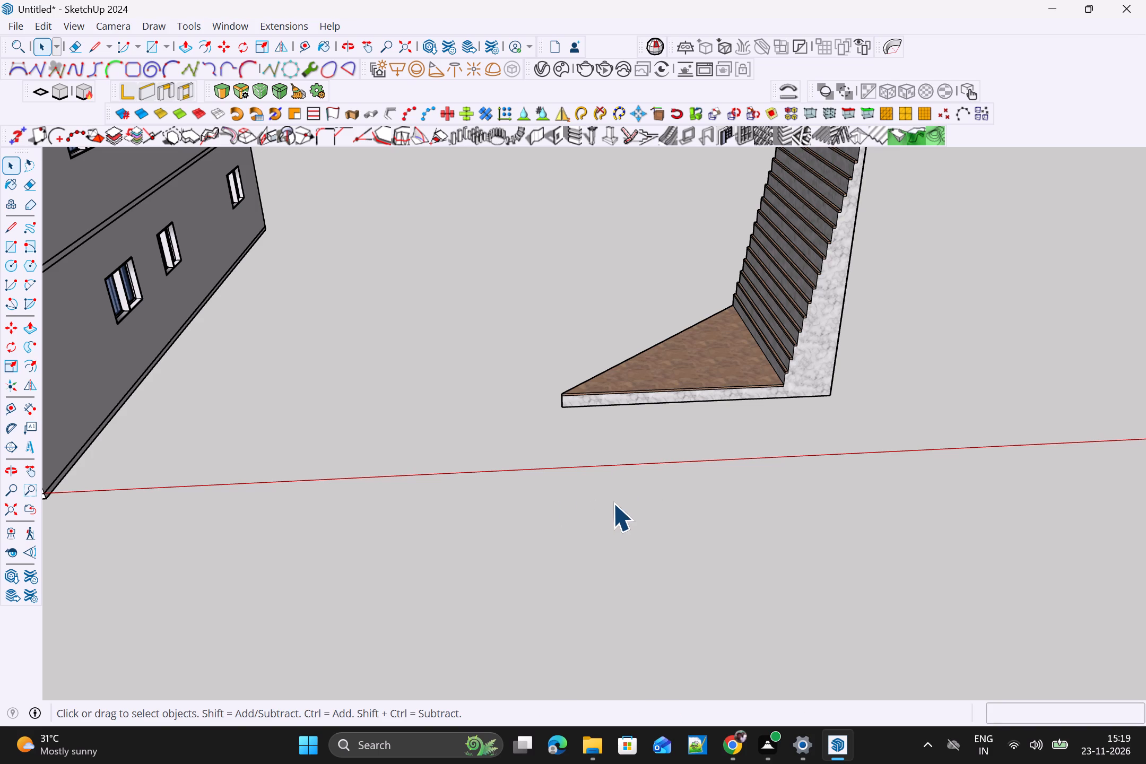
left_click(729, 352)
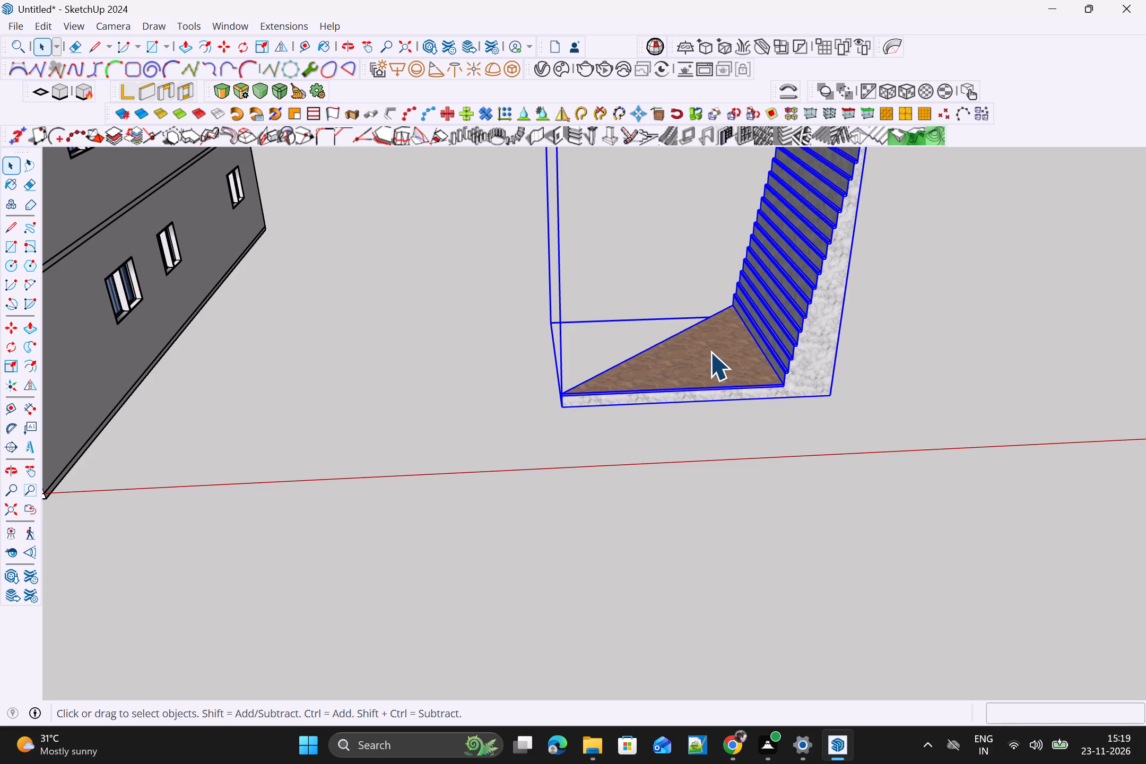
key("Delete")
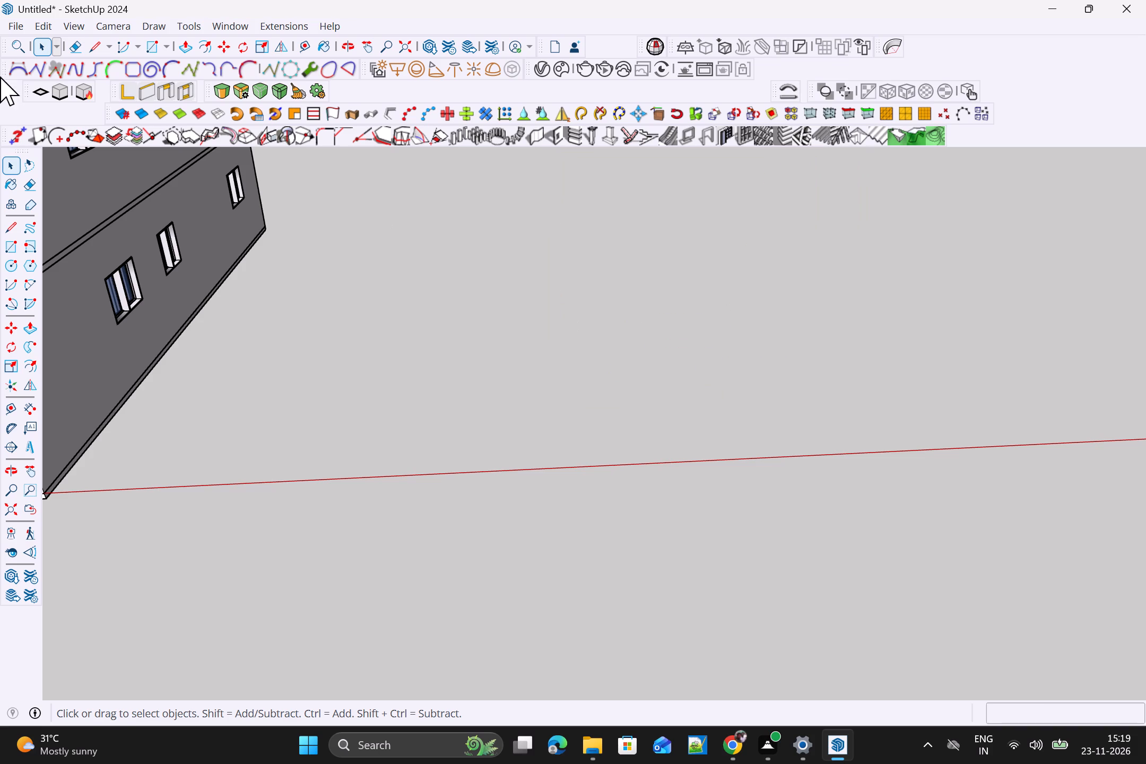
Draw a MajStair stair of Type B on the ground beside the building, with a run about 9'8" long.
left_click(291, 26)
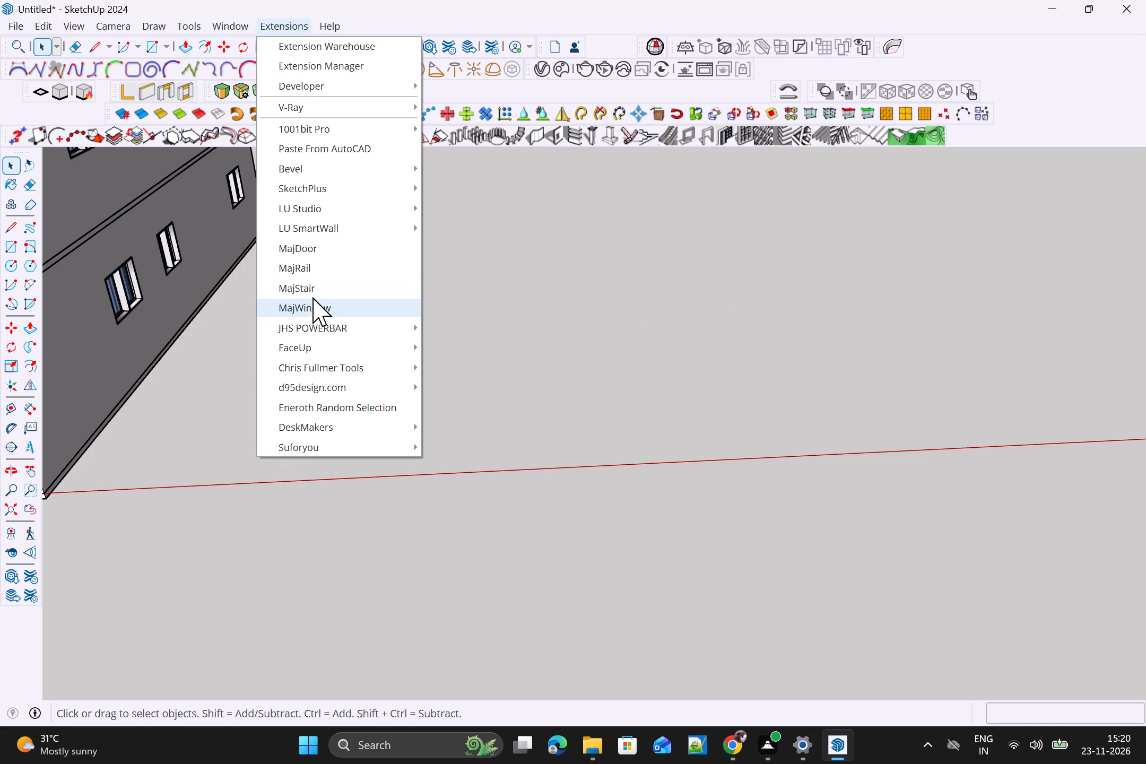
left_click(315, 290)
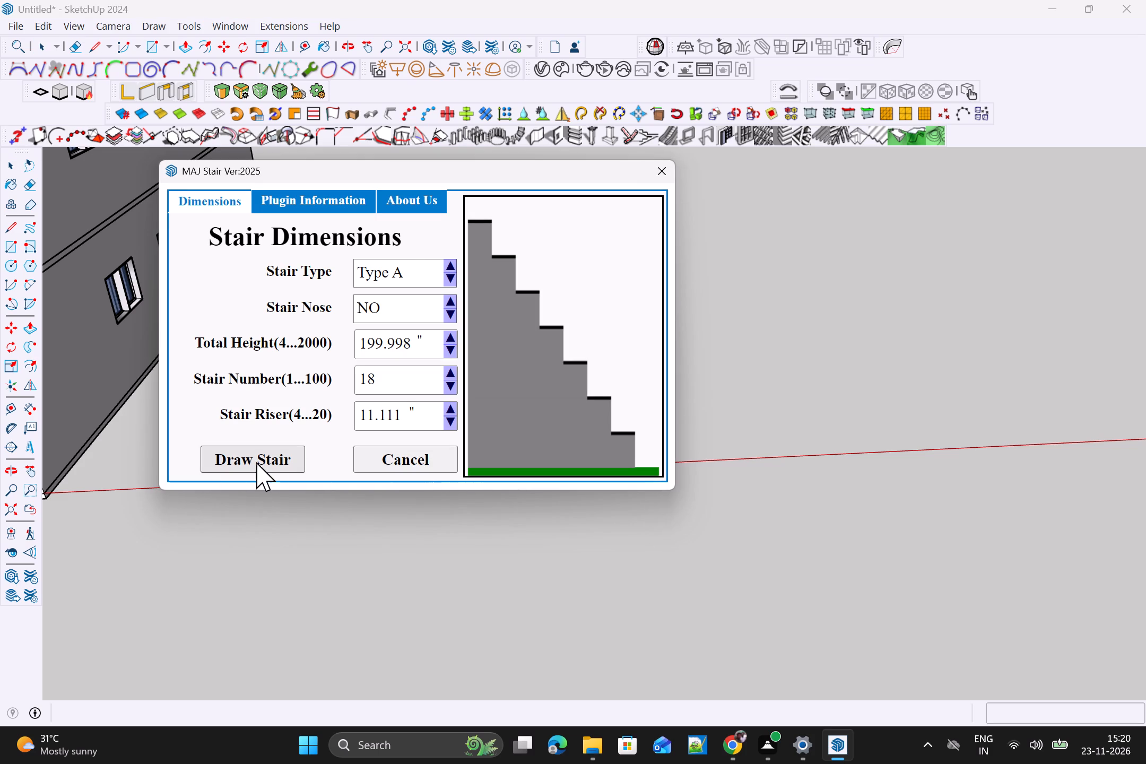
left_click(454, 278)
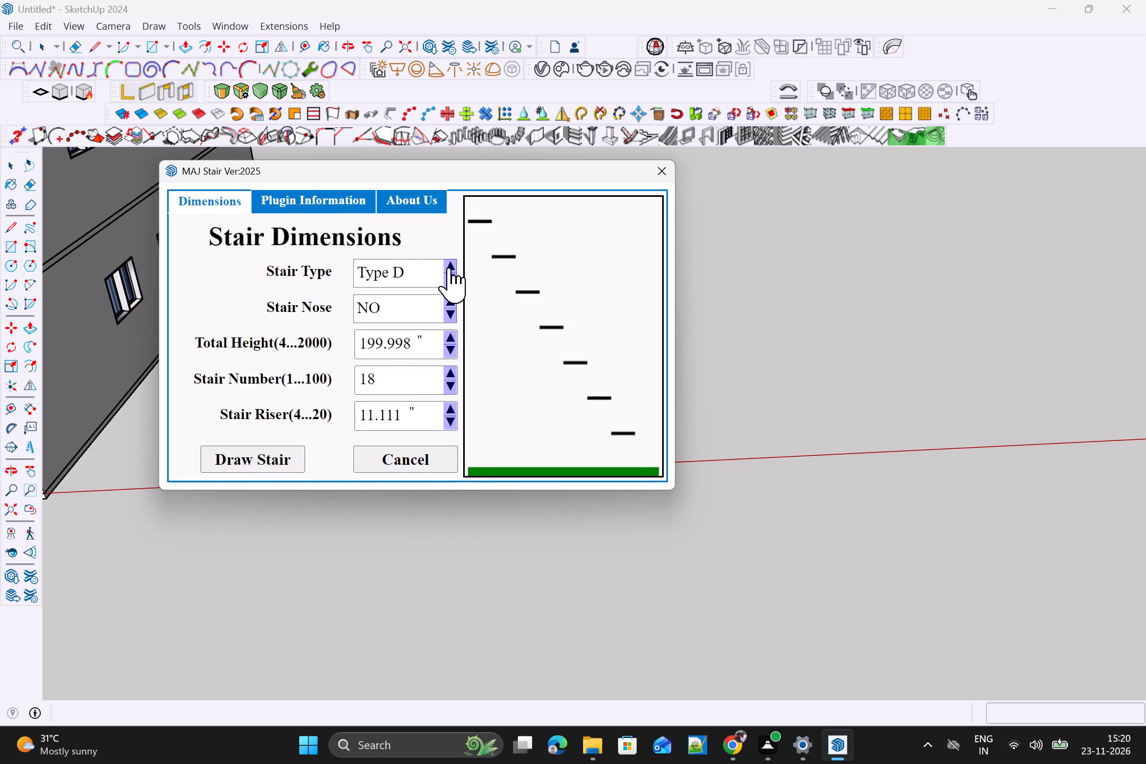
left_click(449, 258)
left_click(449, 261)
left_click(449, 262)
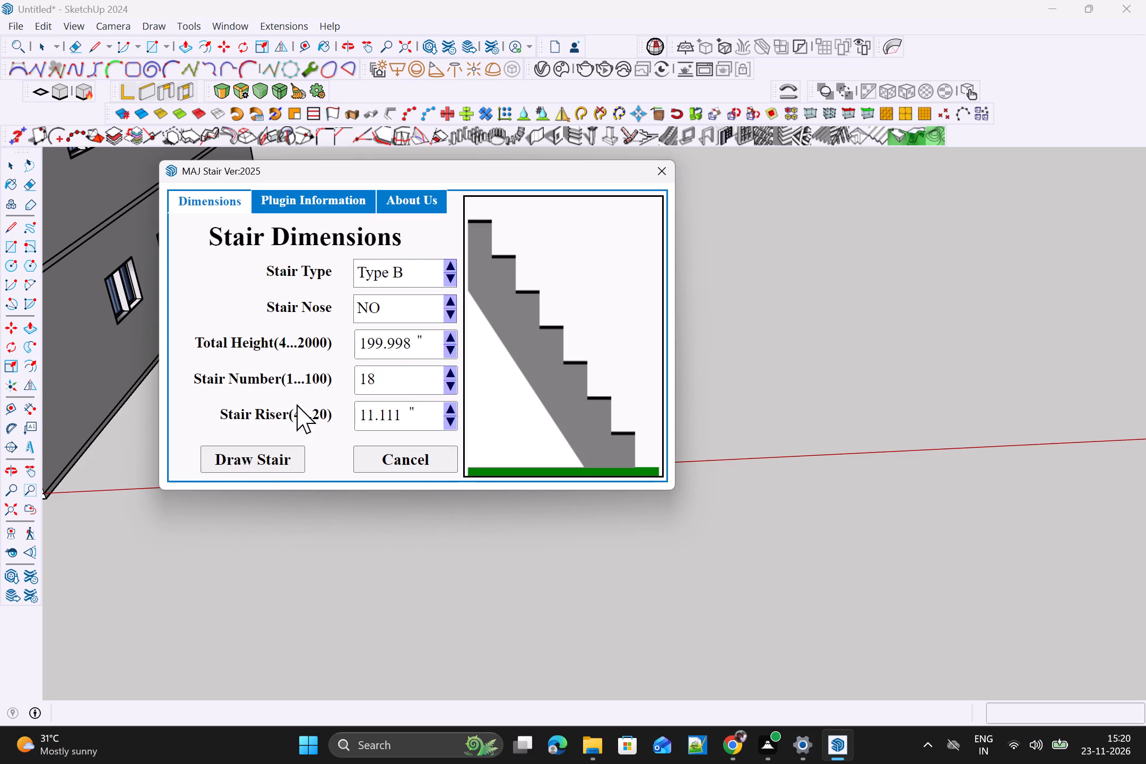
left_click_drag(250, 455, 256, 455)
left_click(535, 407)
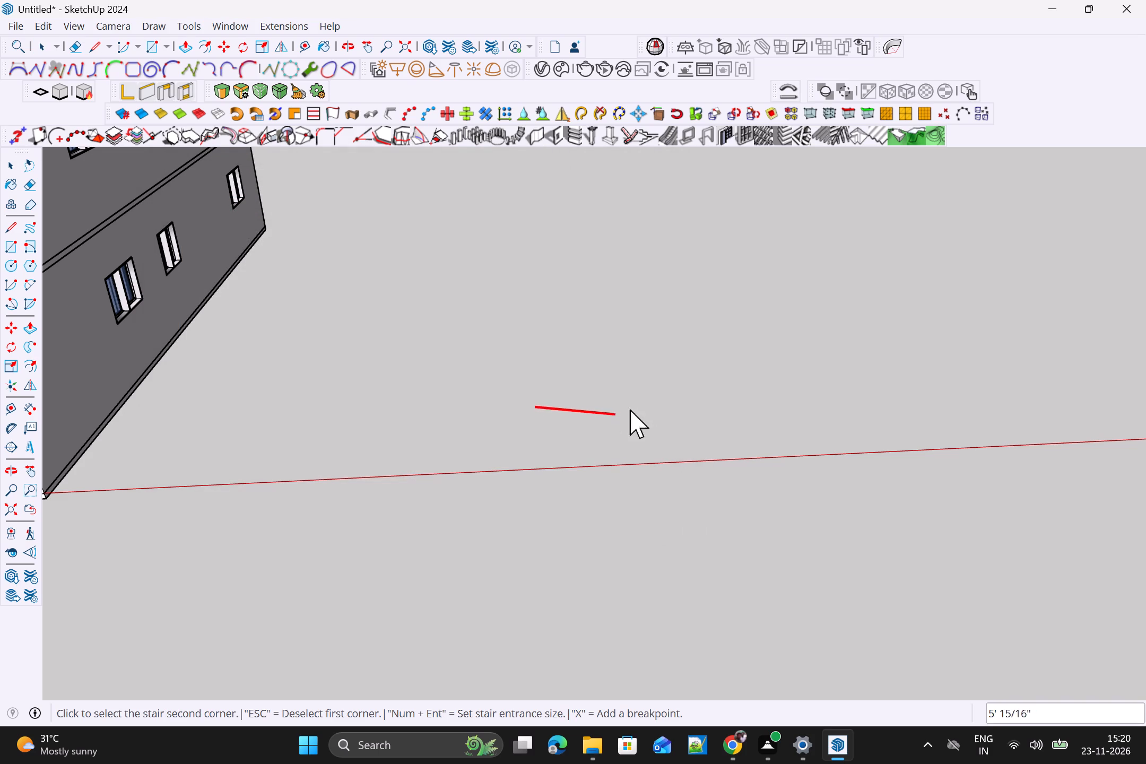
left_click(580, 403)
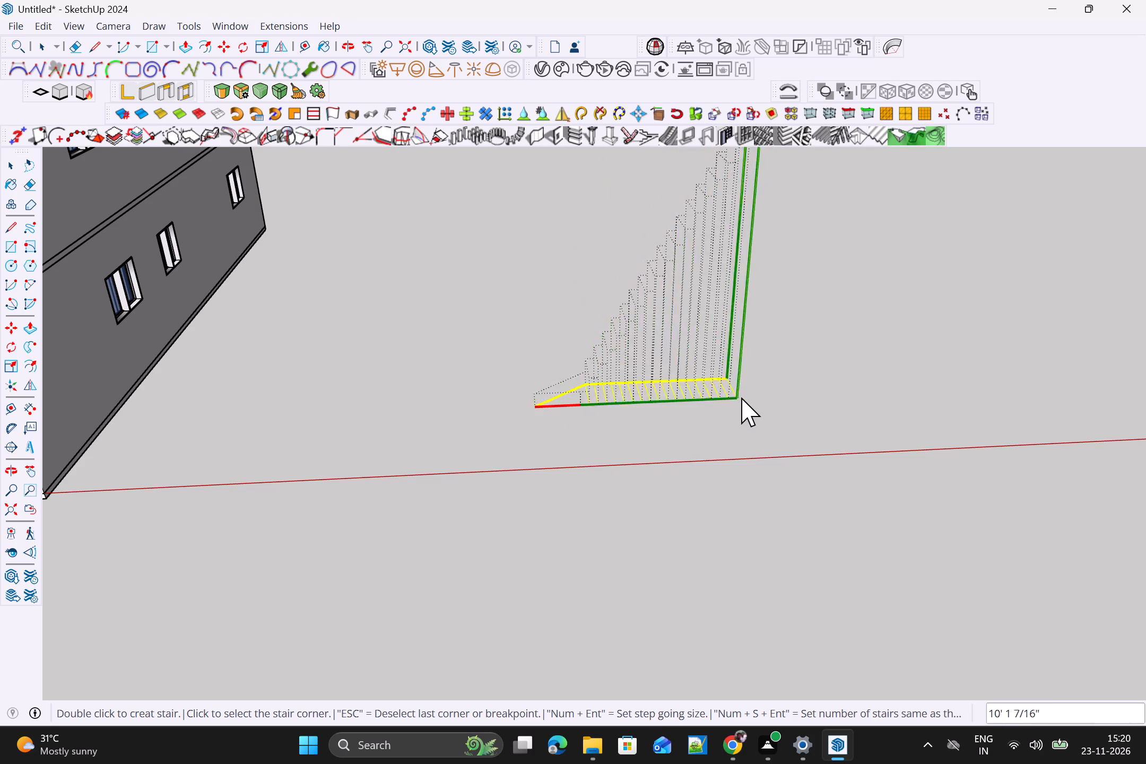
left_click(731, 397)
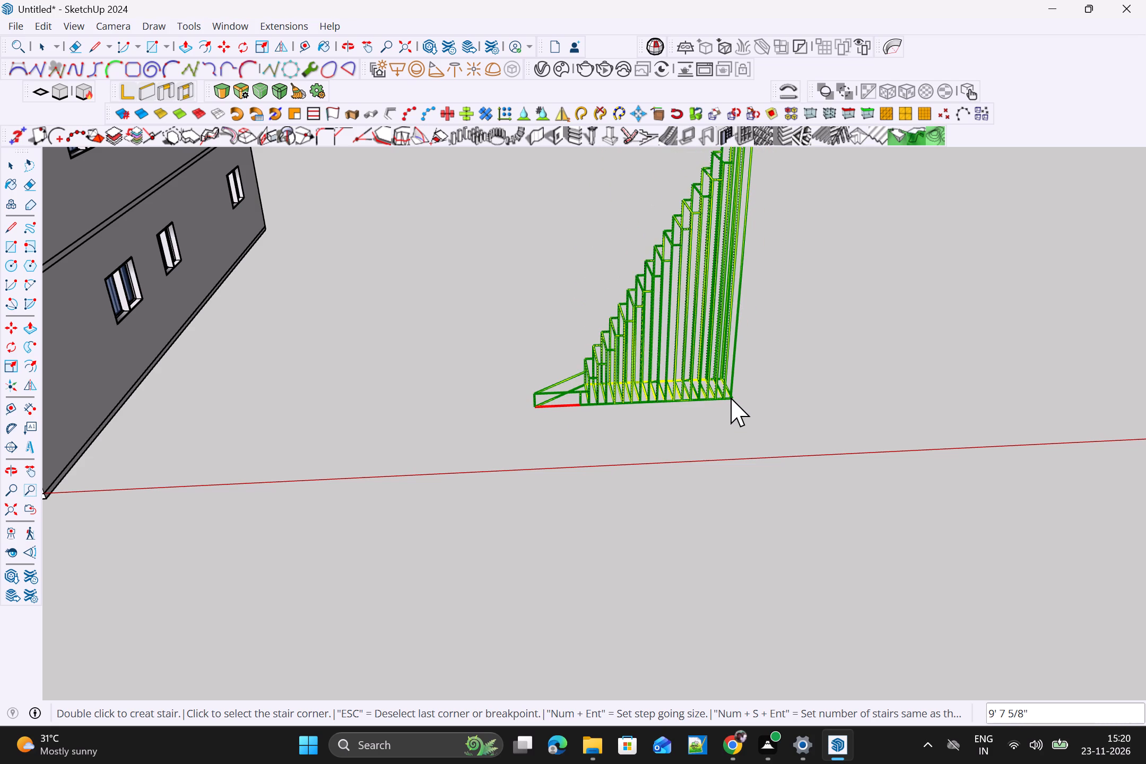
double_click(731, 397)
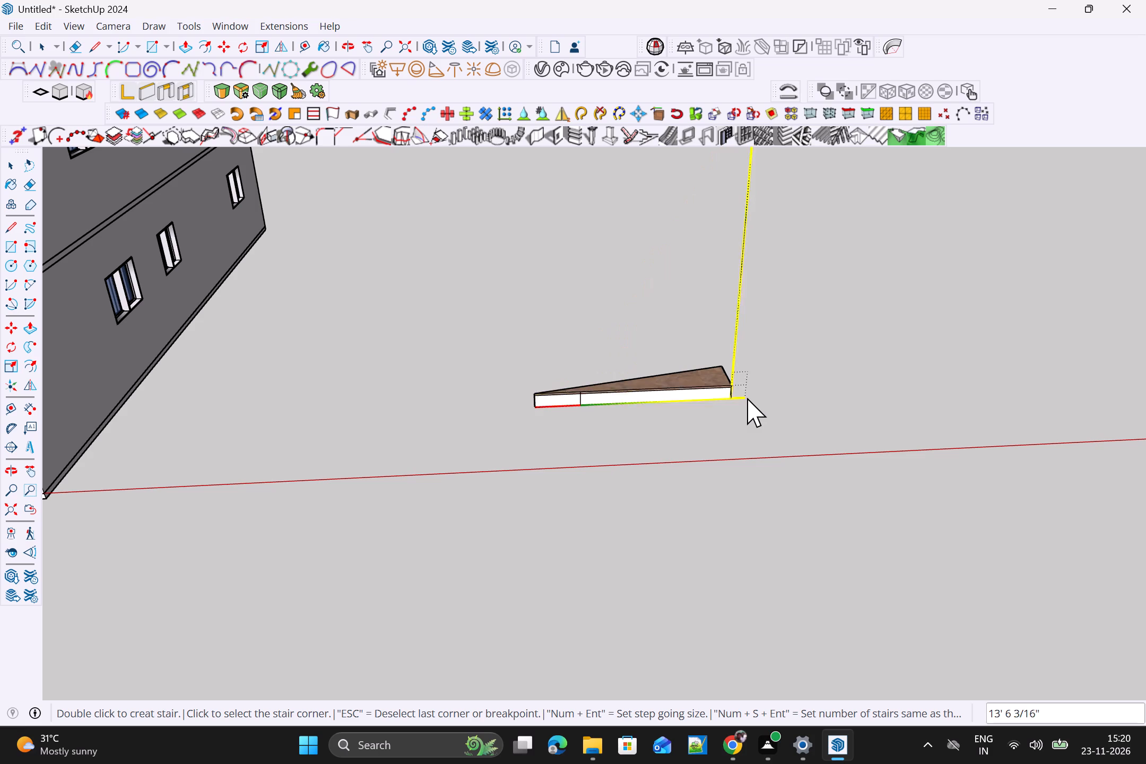
Stop the stair drawing and delete the trial Type B stair from the ground beside the building.
scroll(609, 407, "down", 2)
middle_click_drag(626, 489, 654, 665)
scroll(593, 395, "up", 3)
middle_click_drag(615, 437, 952, 763)
scroll(690, 538, "up", 1)
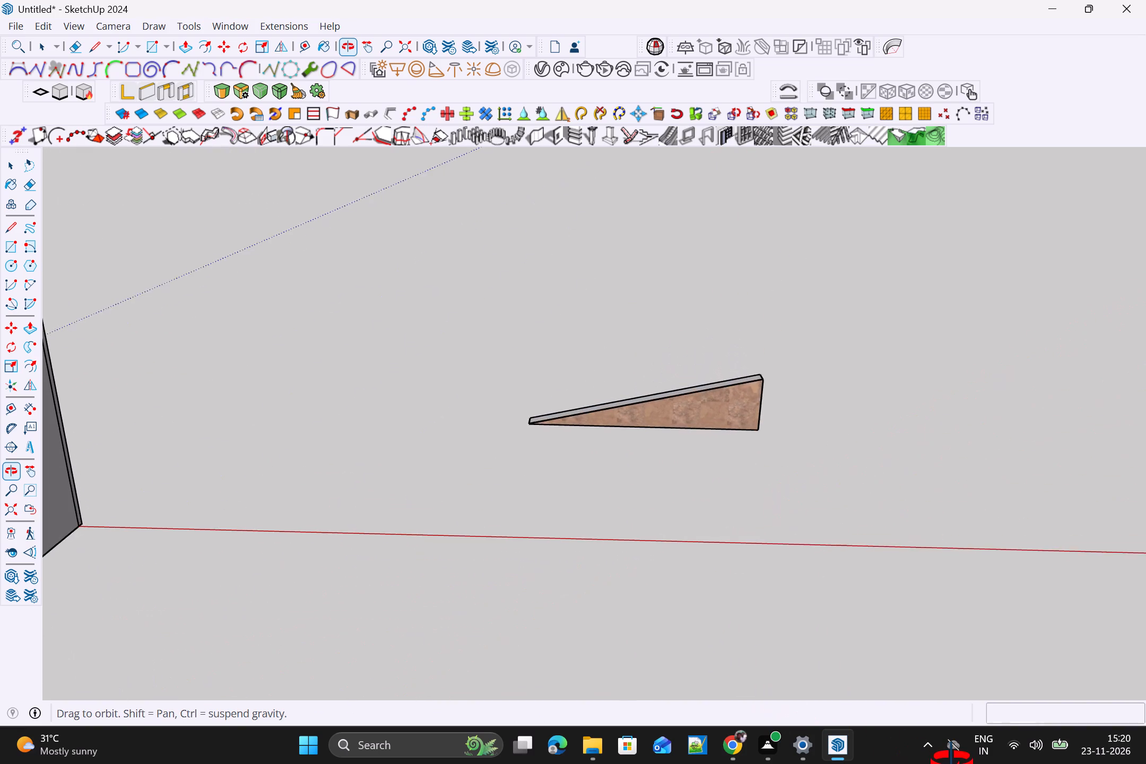
middle_click_drag(952, 763, 917, 727)
middle_click(695, 139)
scroll(701, 293, "down", 5)
middle_click_drag(750, 430, 743, 200)
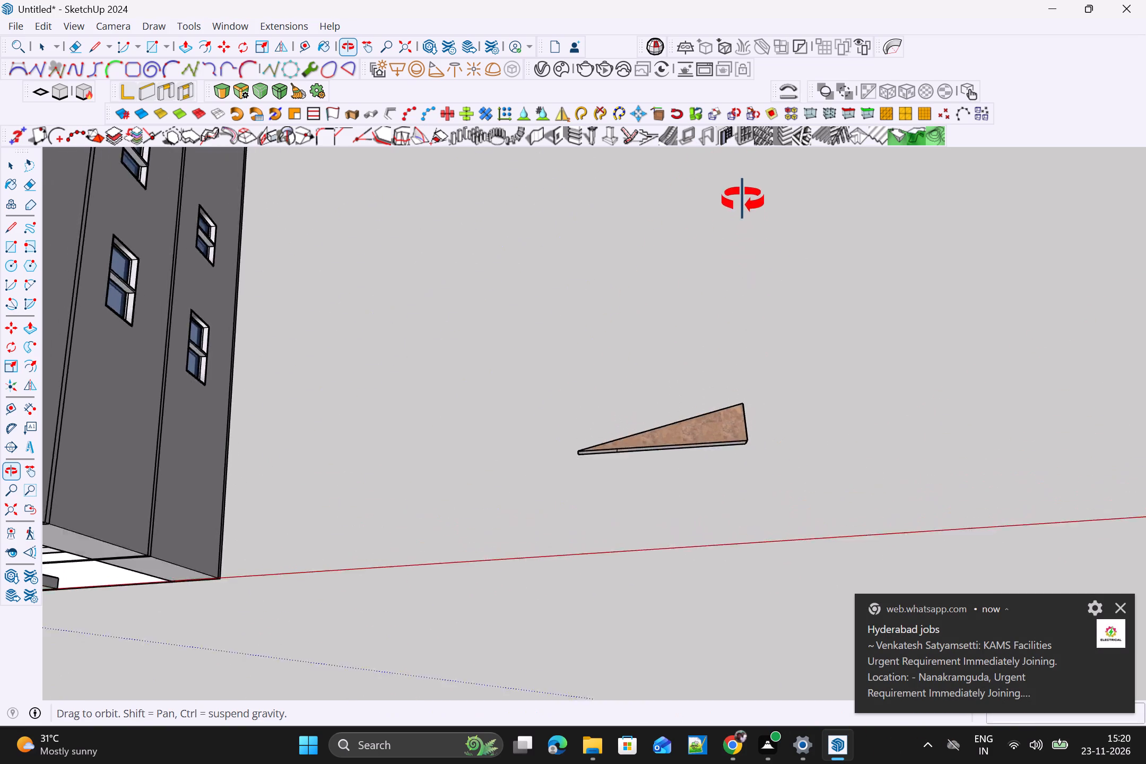
middle_click_drag(743, 200, 731, 44)
scroll(772, 465, "up", 3)
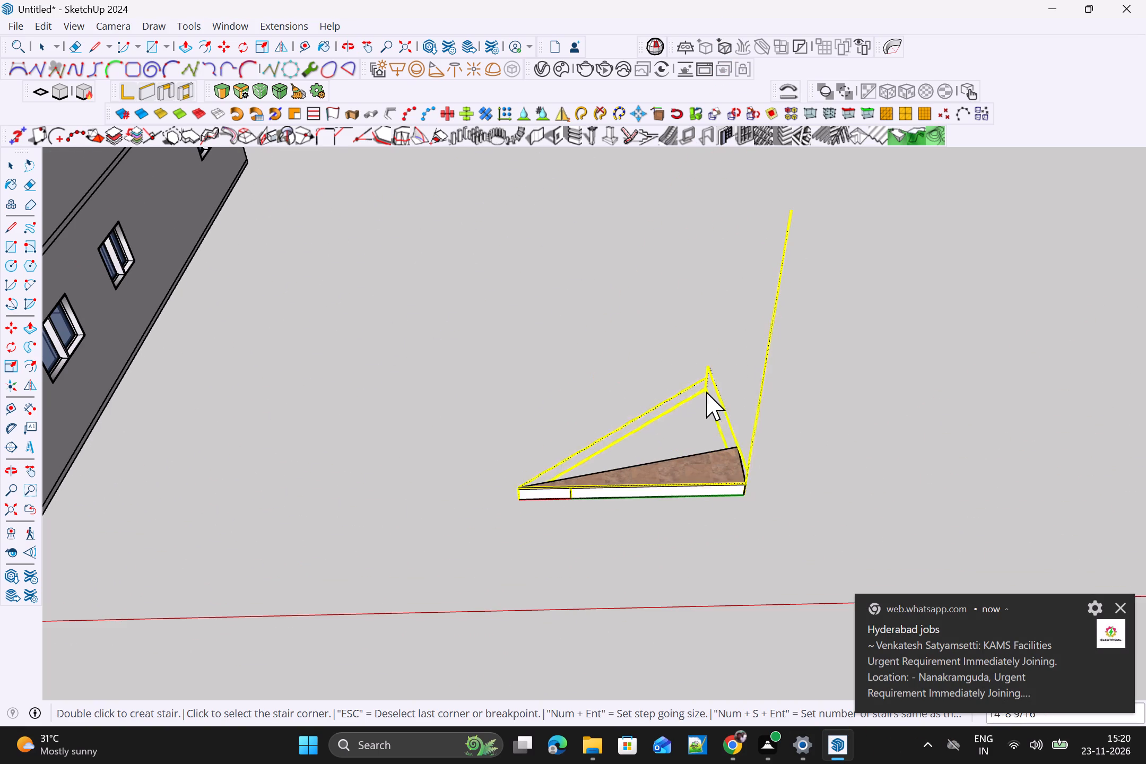
key("space")
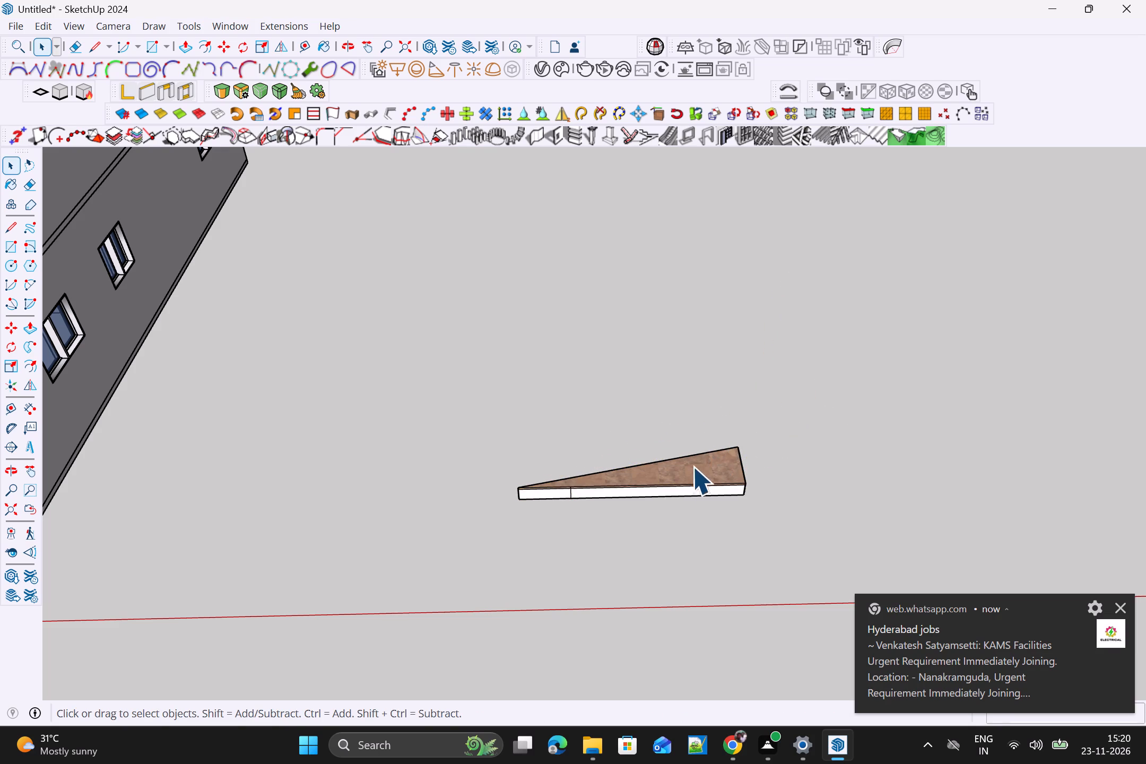
scroll(601, 540, "down", 4)
left_click(581, 578)
double_click(647, 563)
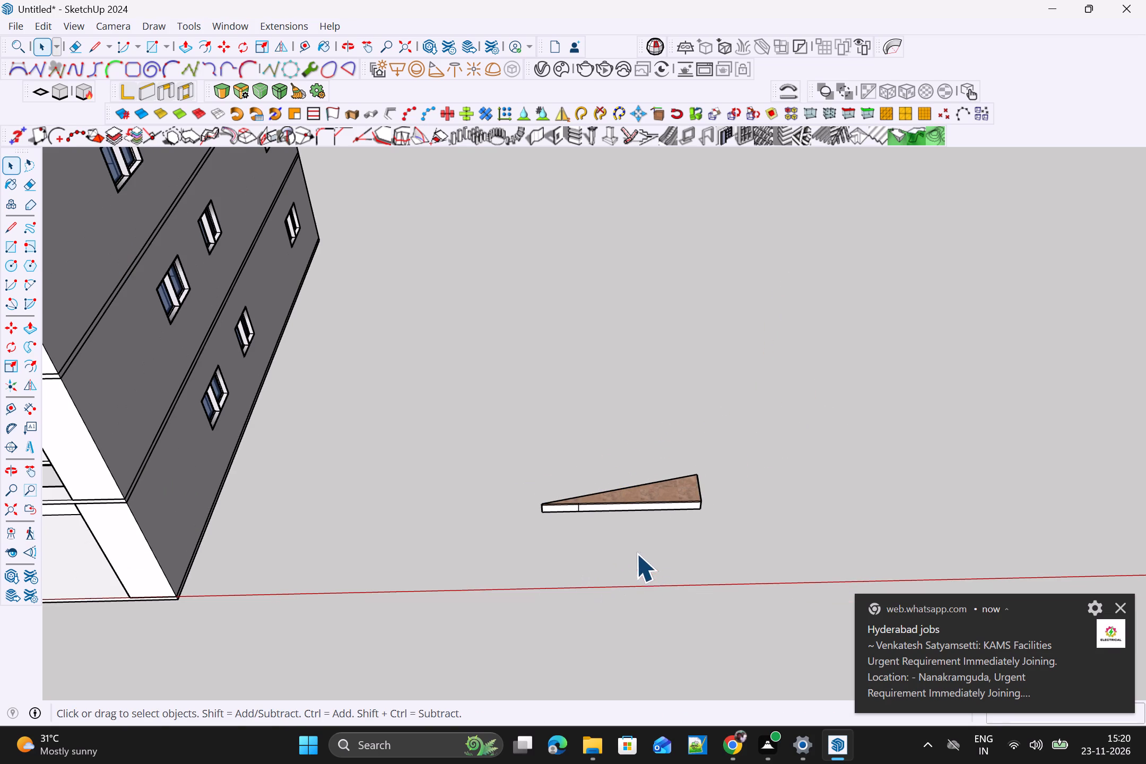
left_click(639, 501)
key("Delete")
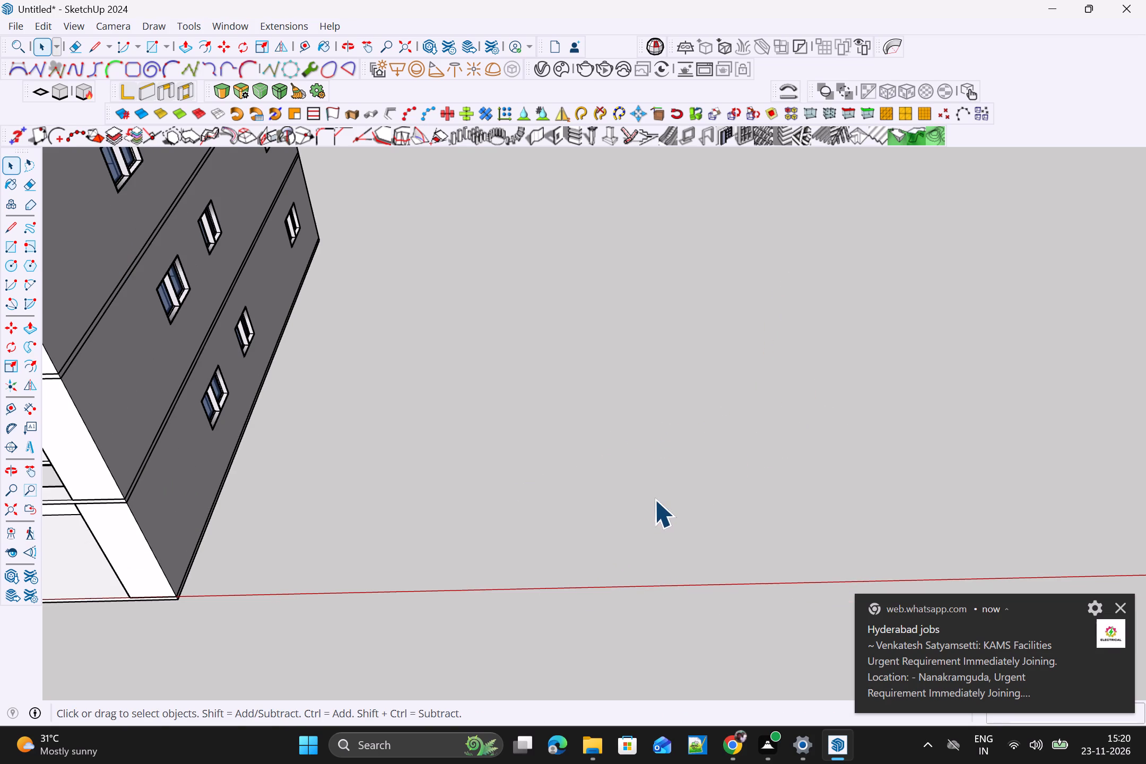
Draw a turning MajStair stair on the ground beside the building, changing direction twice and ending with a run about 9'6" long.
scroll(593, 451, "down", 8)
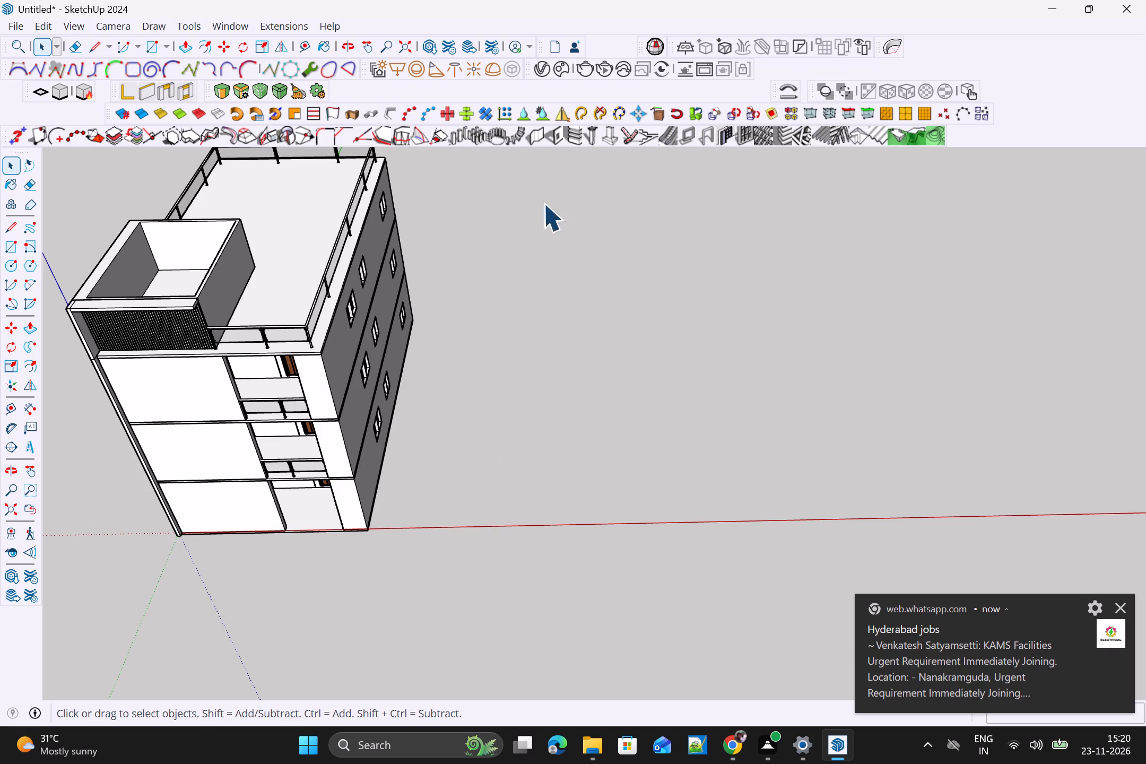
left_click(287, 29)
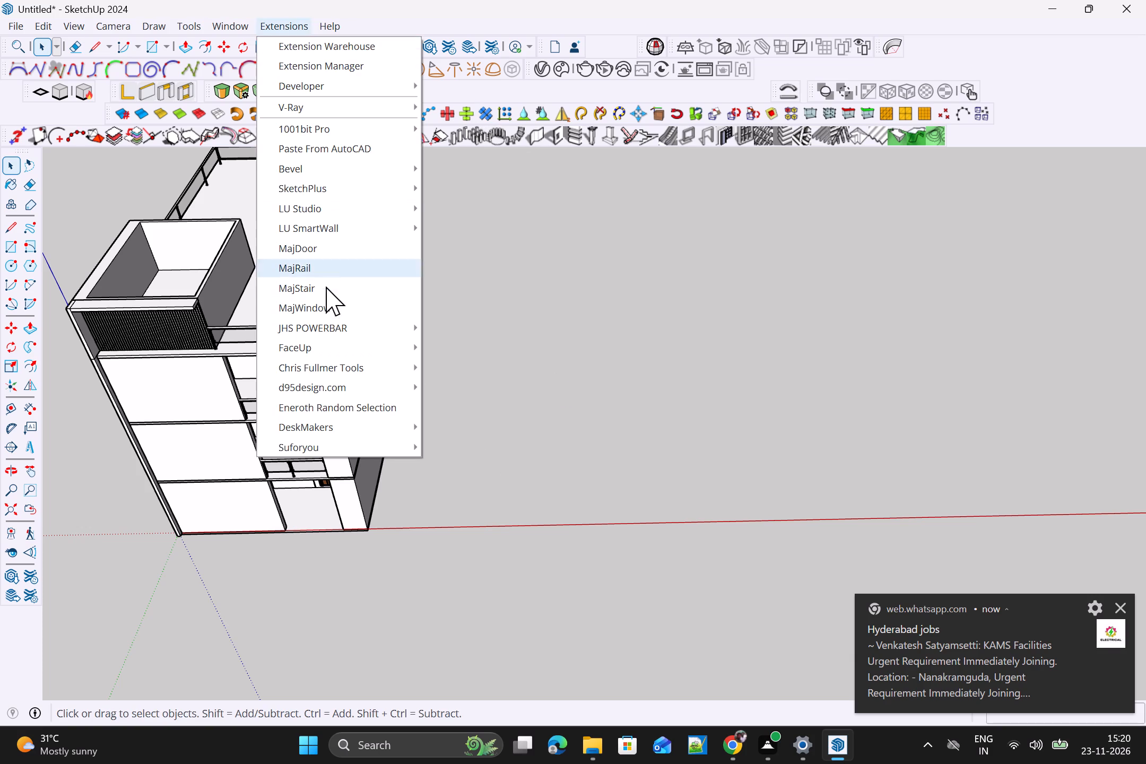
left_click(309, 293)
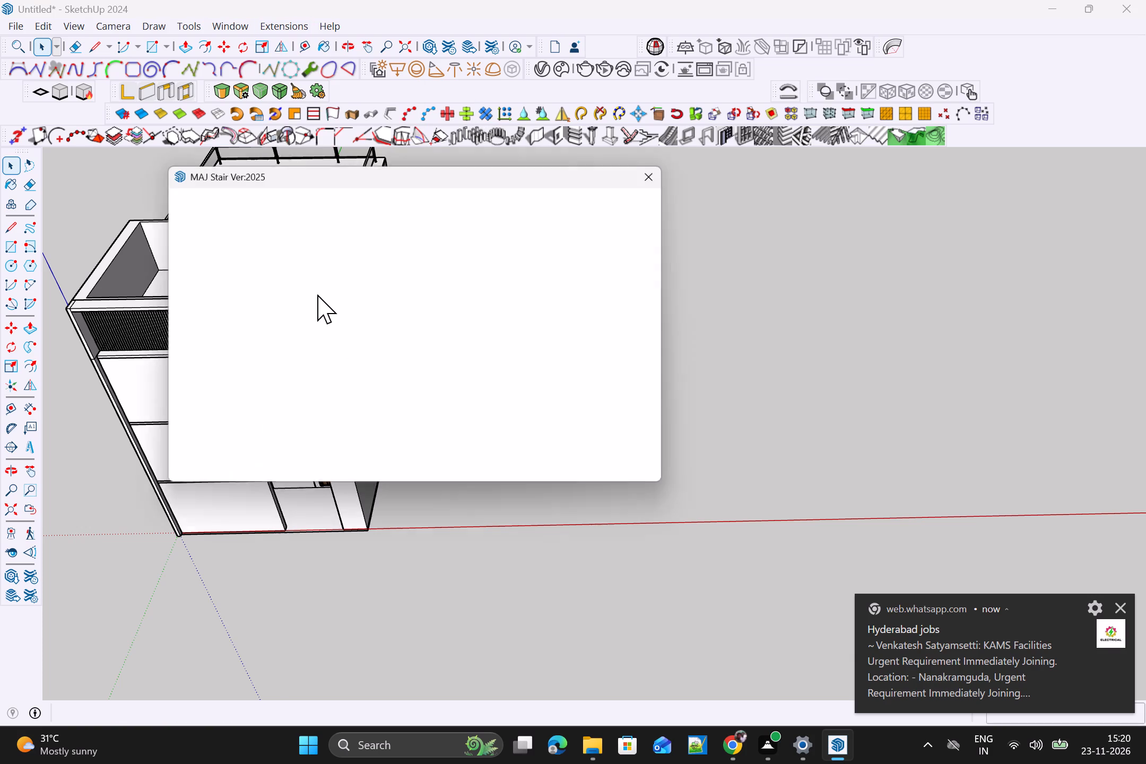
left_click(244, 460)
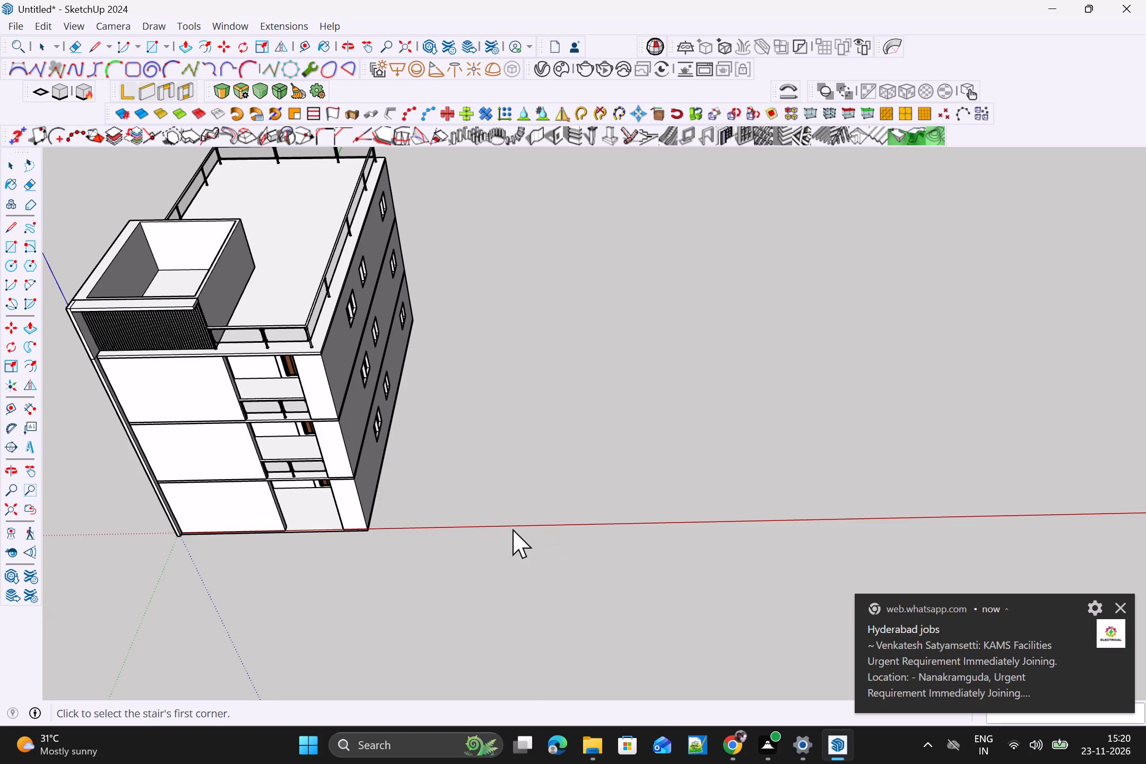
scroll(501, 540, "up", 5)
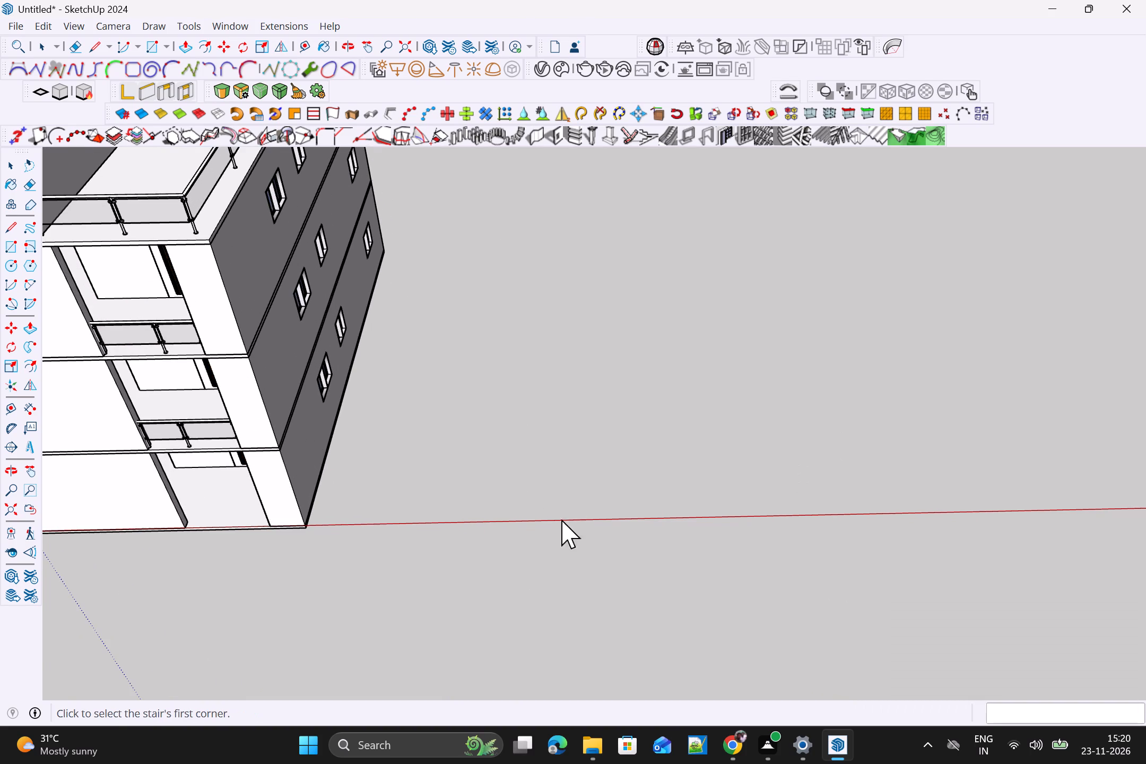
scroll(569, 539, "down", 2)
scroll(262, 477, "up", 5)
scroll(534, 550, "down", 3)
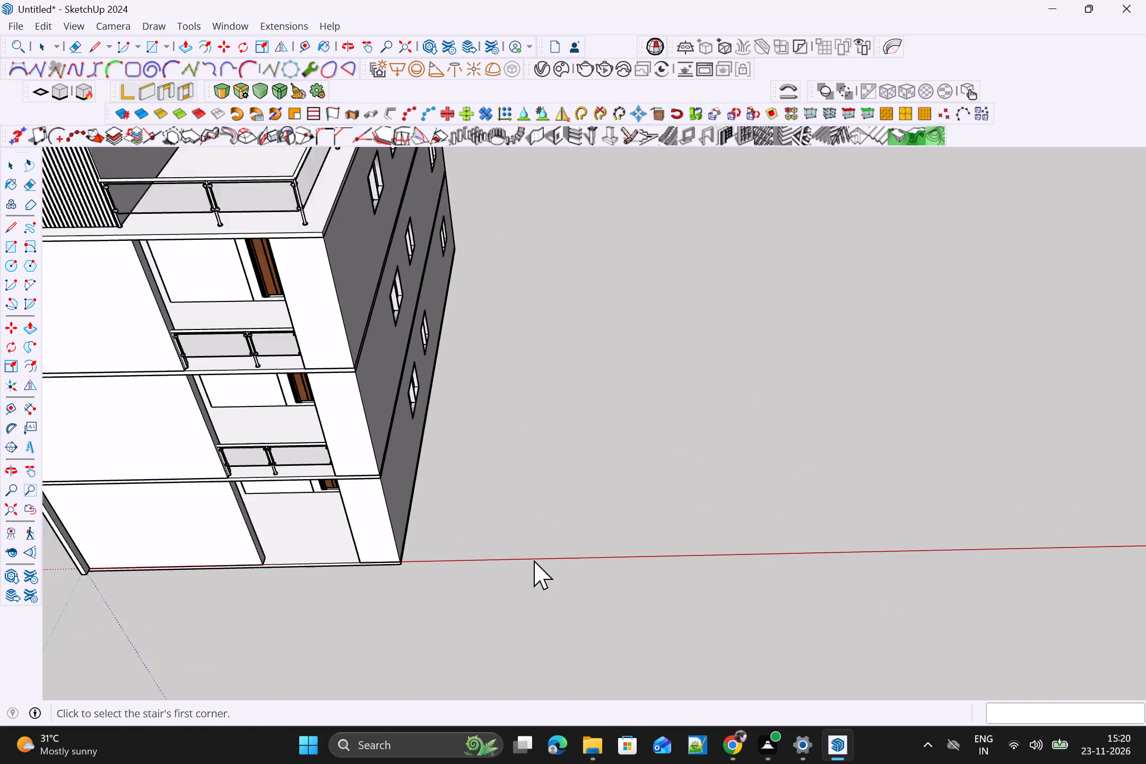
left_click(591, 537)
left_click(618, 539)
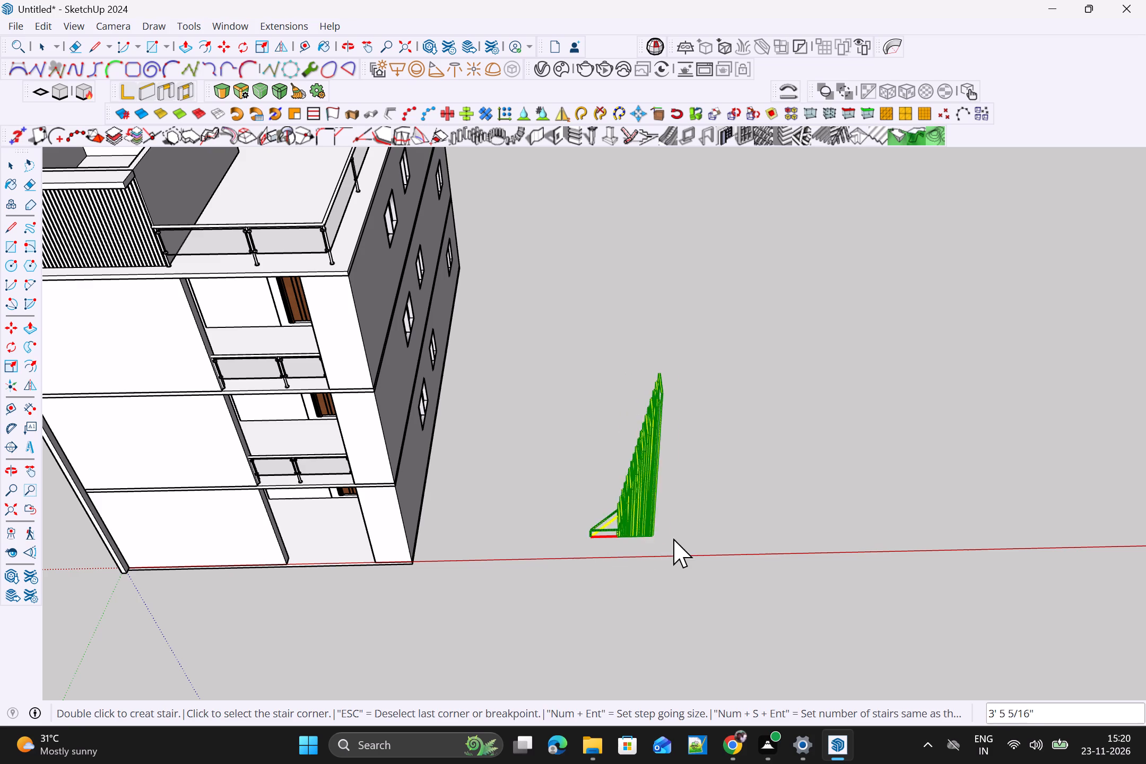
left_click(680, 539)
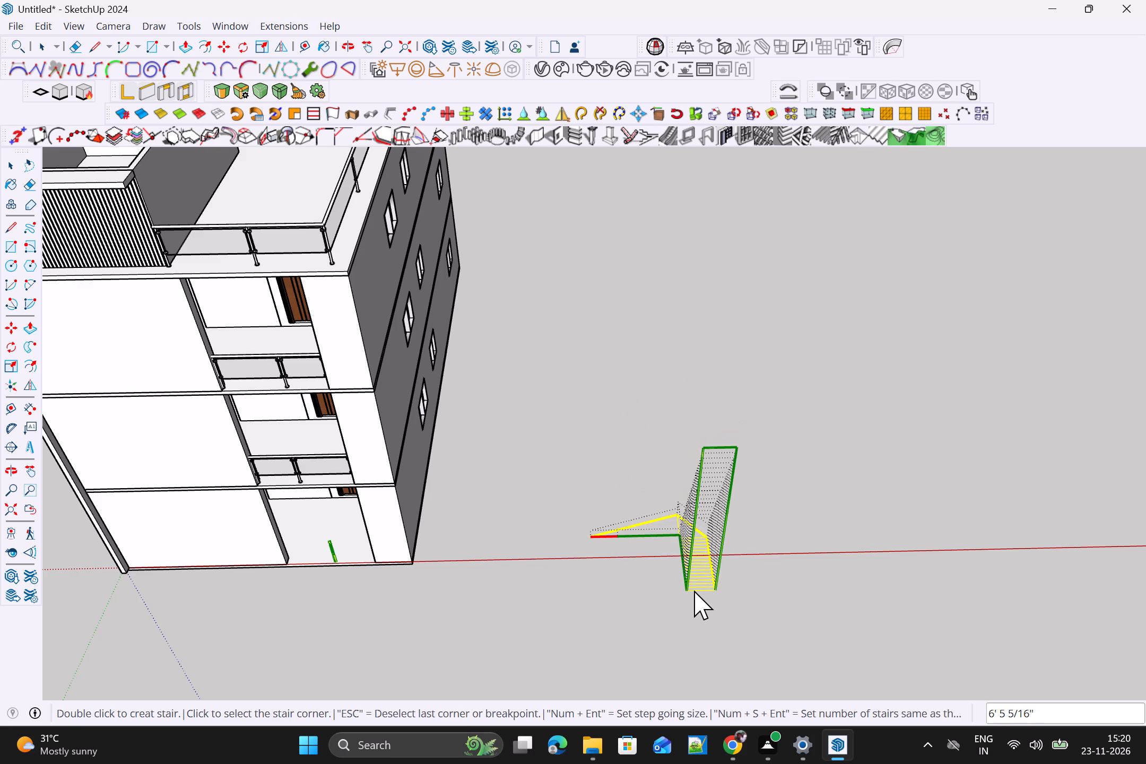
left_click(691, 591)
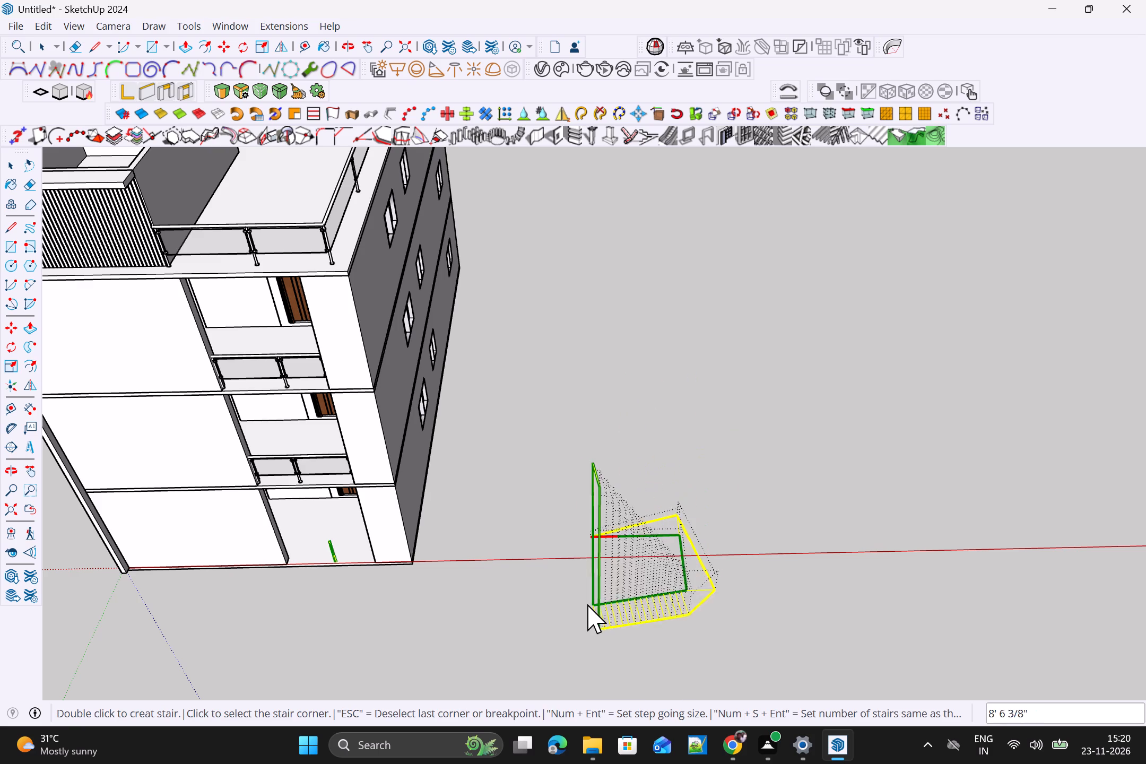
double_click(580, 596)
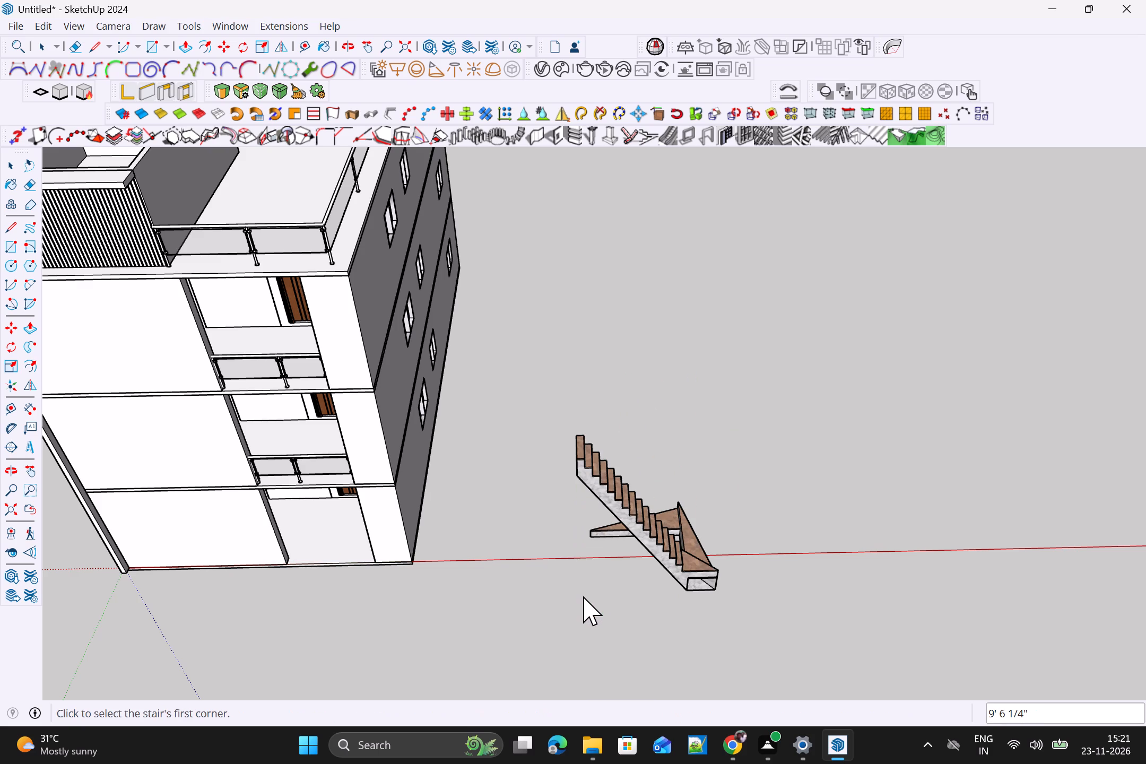
Examine the turning trial stair's flights and landings from near and far.
scroll(660, 593, "down", 3)
scroll(567, 648, "up", 1)
scroll(581, 607, "up", 5)
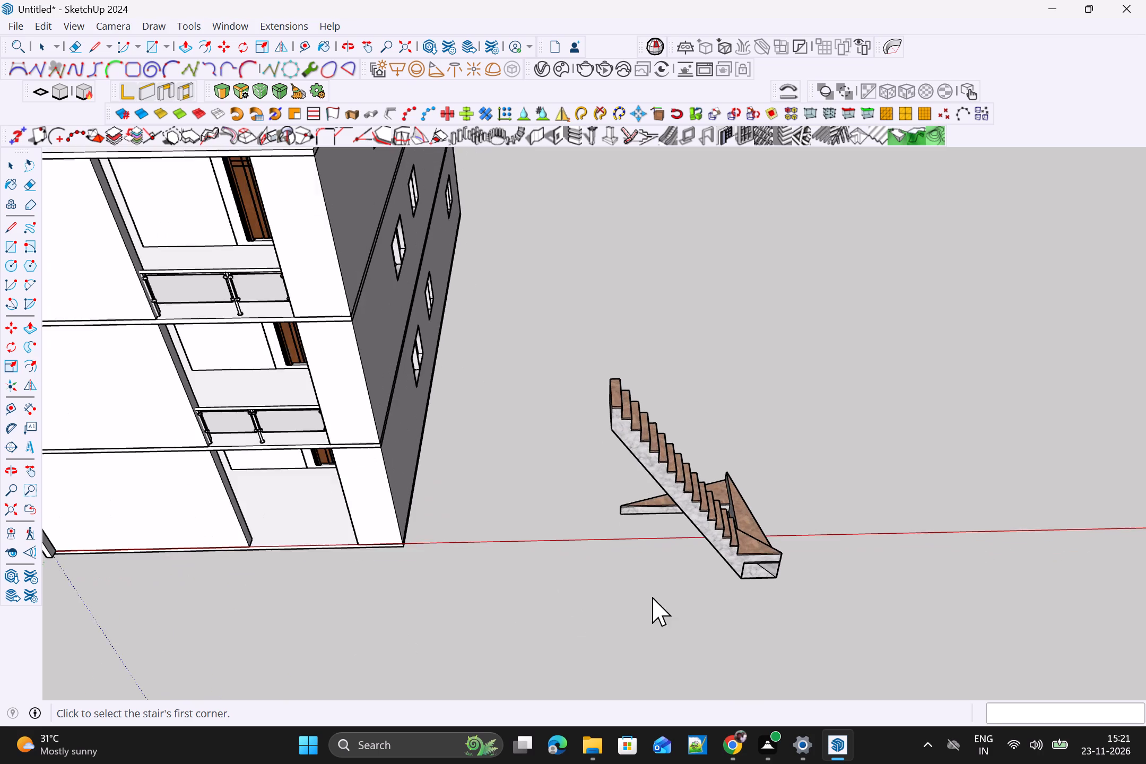
scroll(705, 597, "up", 1)
scroll(243, 610, "down", 1)
scroll(660, 601, "up", 5)
scroll(623, 657, "up", 1)
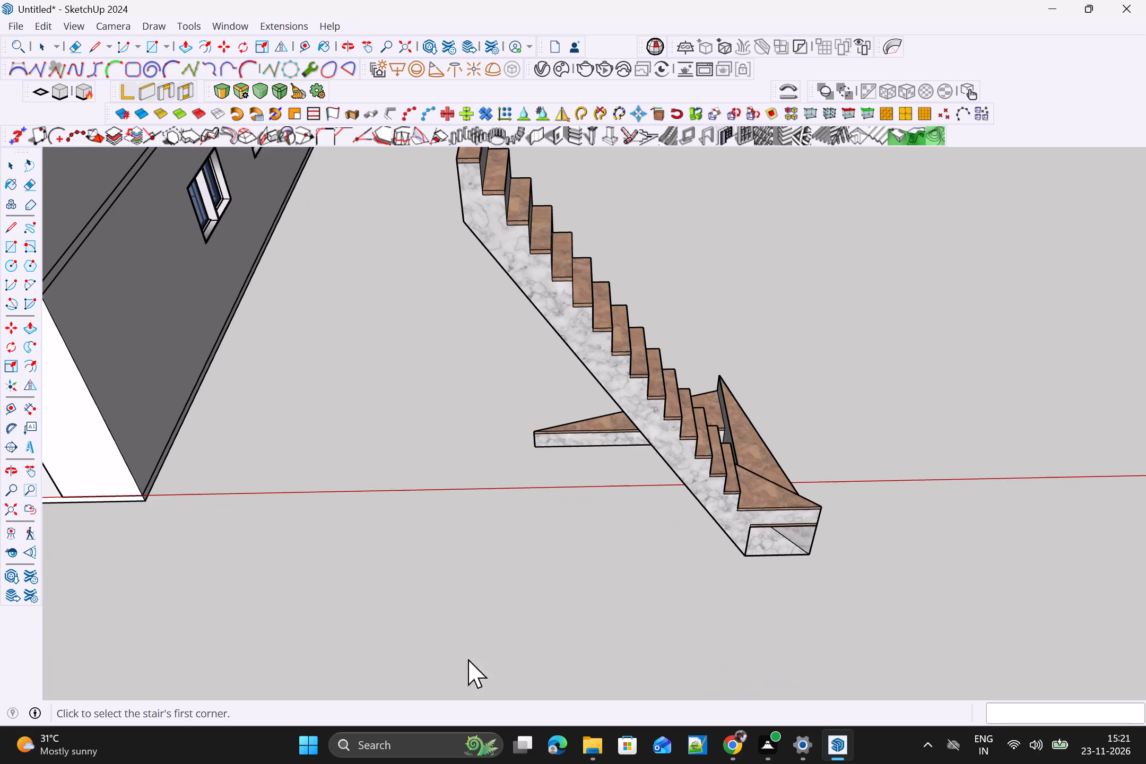
scroll(499, 621, "down", 10)
scroll(618, 612, "up", 2)
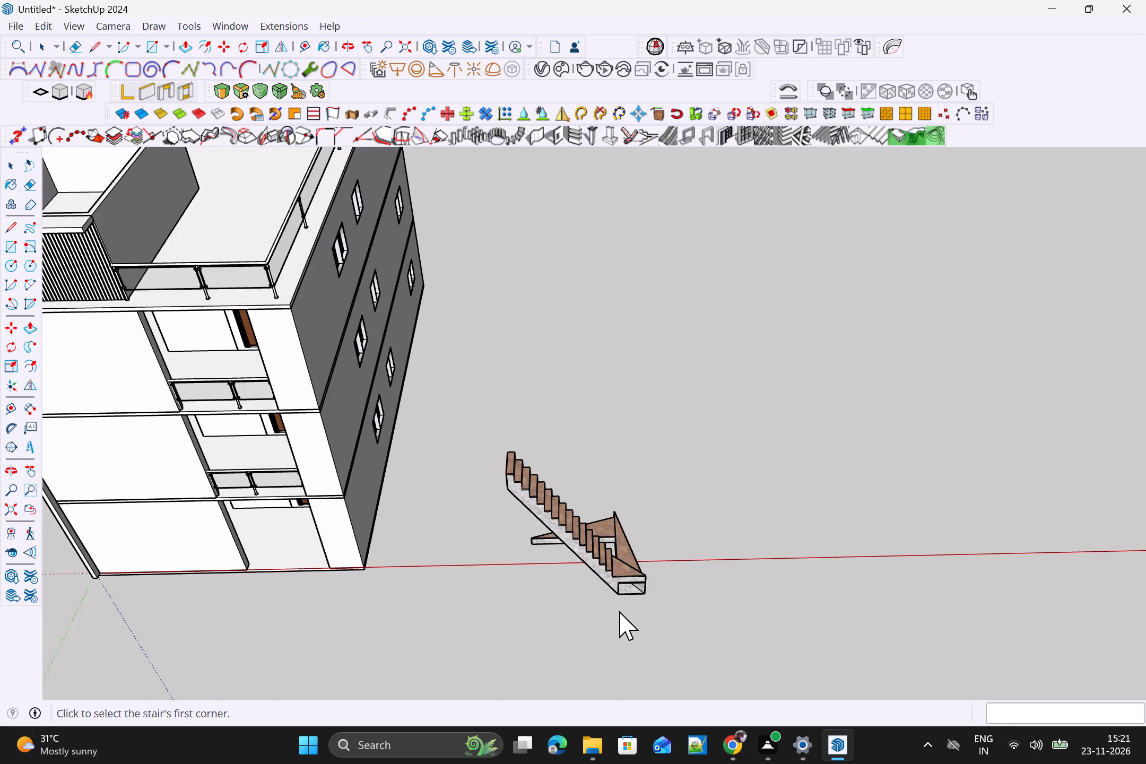
scroll(619, 611, "up", 1)
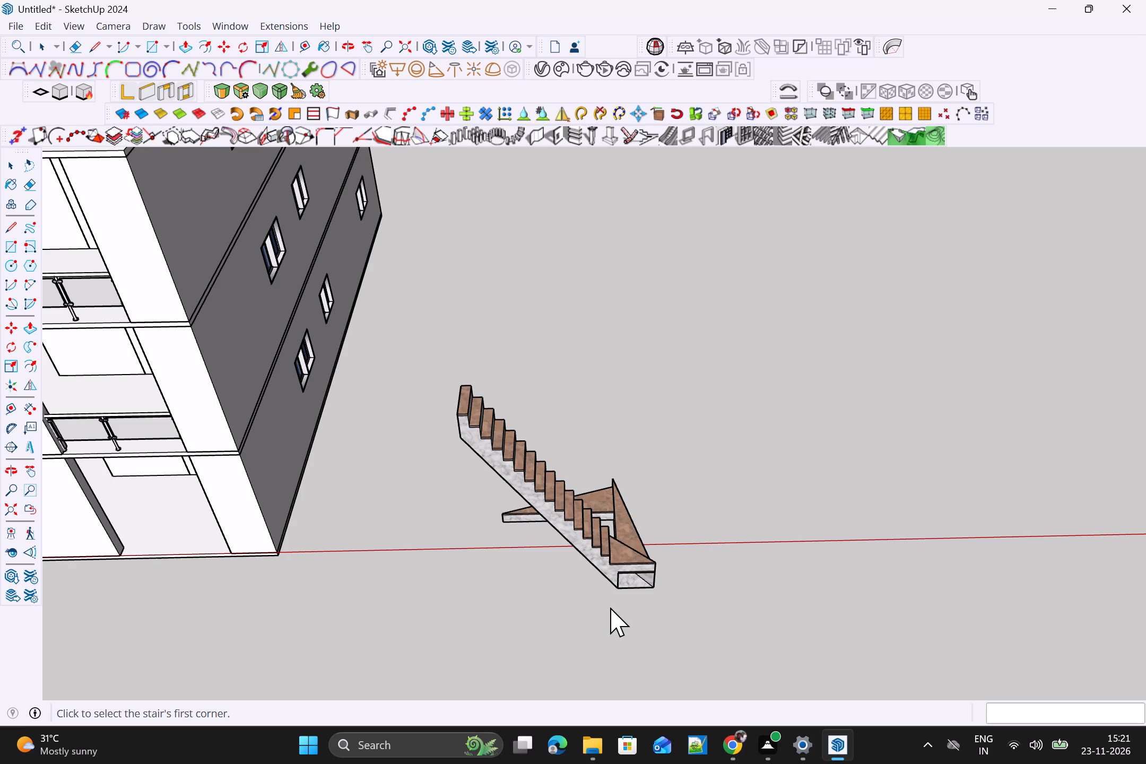
scroll(605, 612, "down", 4)
scroll(587, 624, "up", 4)
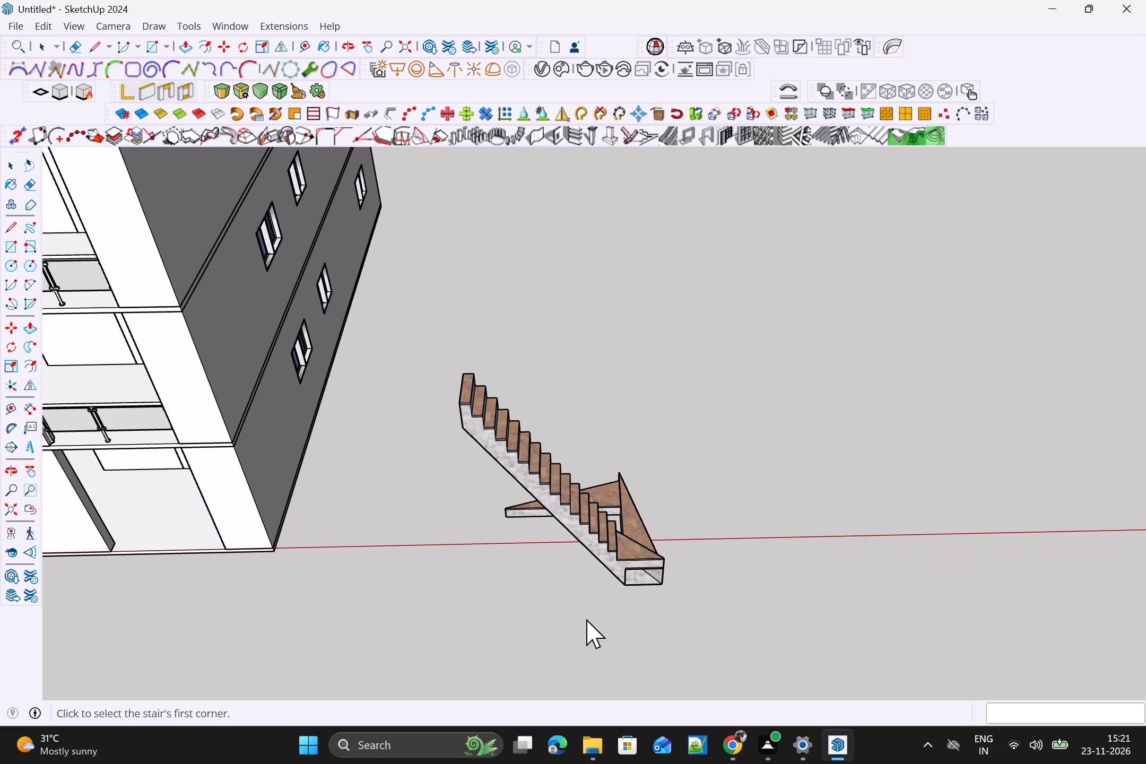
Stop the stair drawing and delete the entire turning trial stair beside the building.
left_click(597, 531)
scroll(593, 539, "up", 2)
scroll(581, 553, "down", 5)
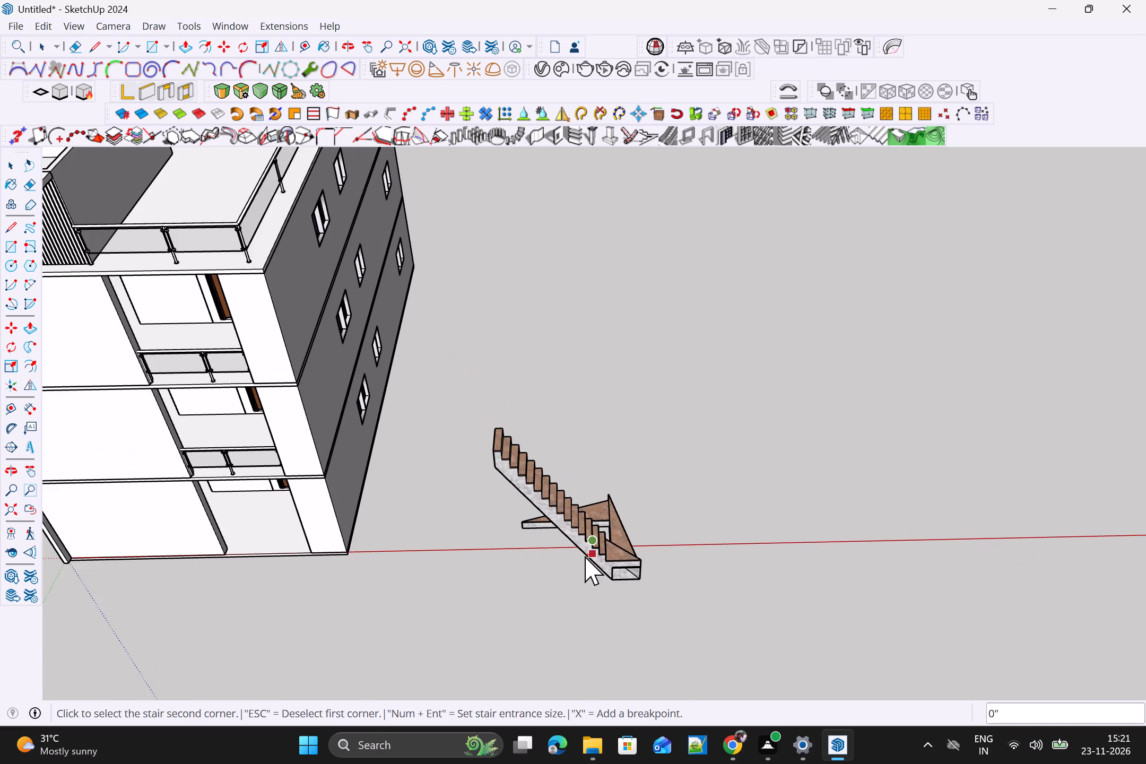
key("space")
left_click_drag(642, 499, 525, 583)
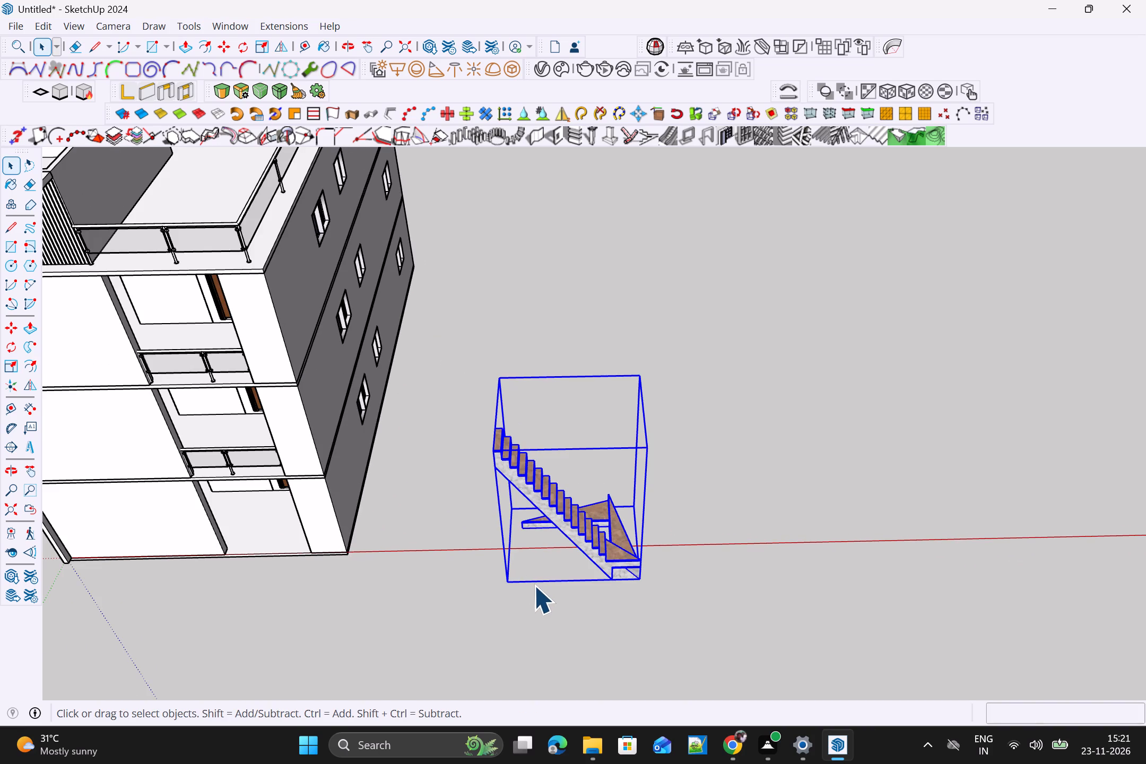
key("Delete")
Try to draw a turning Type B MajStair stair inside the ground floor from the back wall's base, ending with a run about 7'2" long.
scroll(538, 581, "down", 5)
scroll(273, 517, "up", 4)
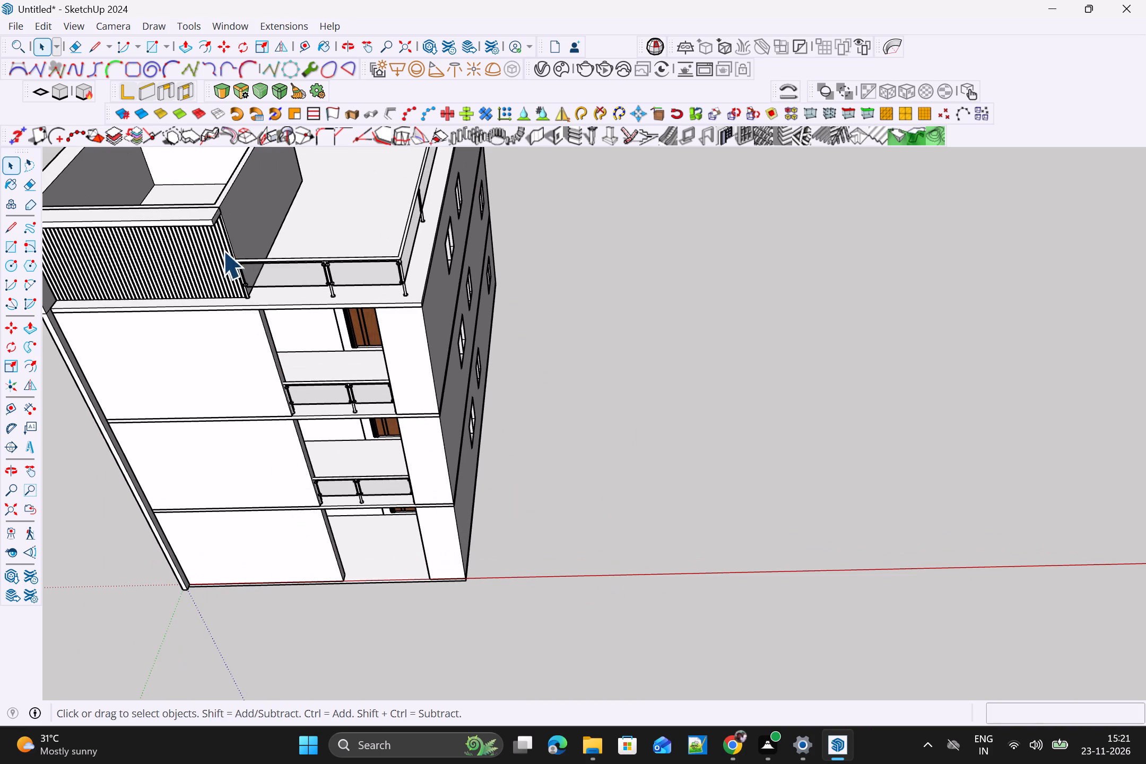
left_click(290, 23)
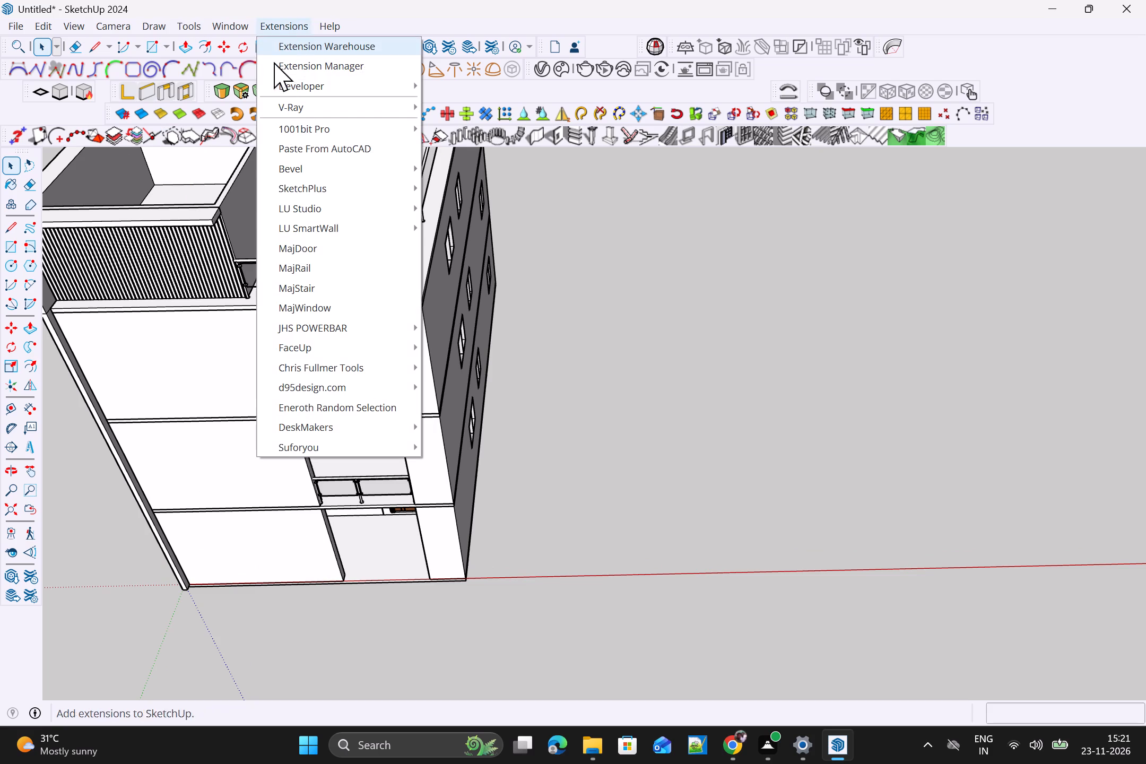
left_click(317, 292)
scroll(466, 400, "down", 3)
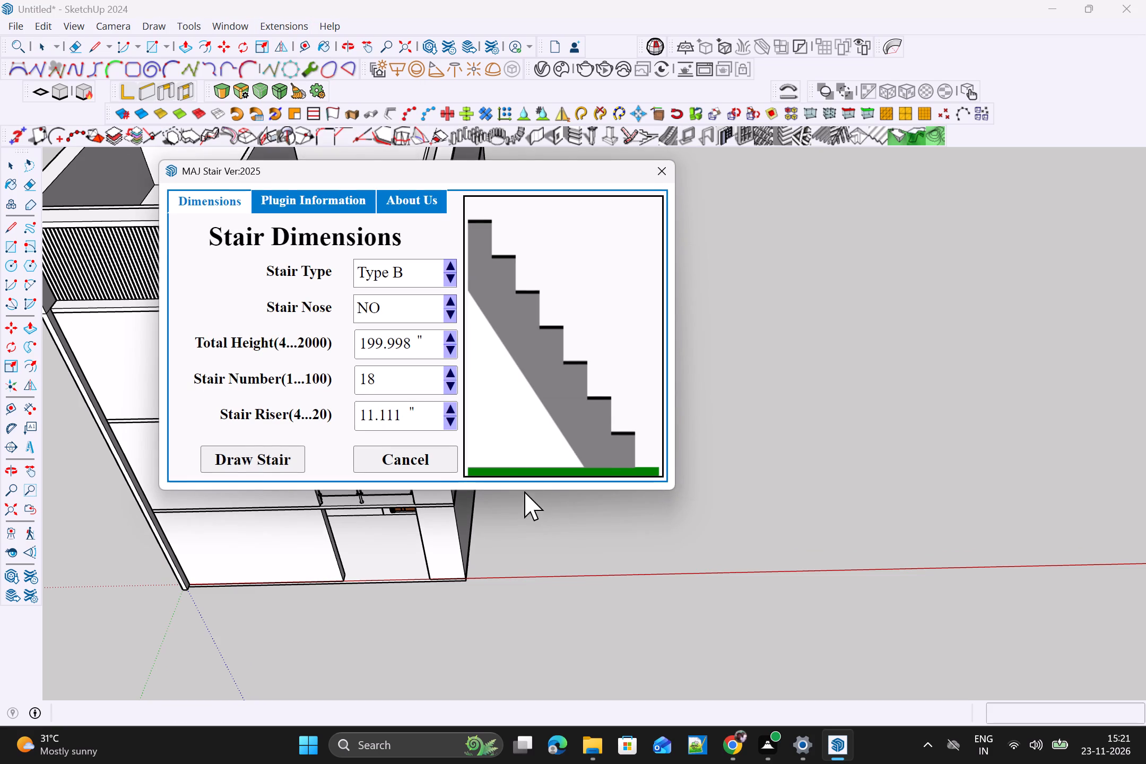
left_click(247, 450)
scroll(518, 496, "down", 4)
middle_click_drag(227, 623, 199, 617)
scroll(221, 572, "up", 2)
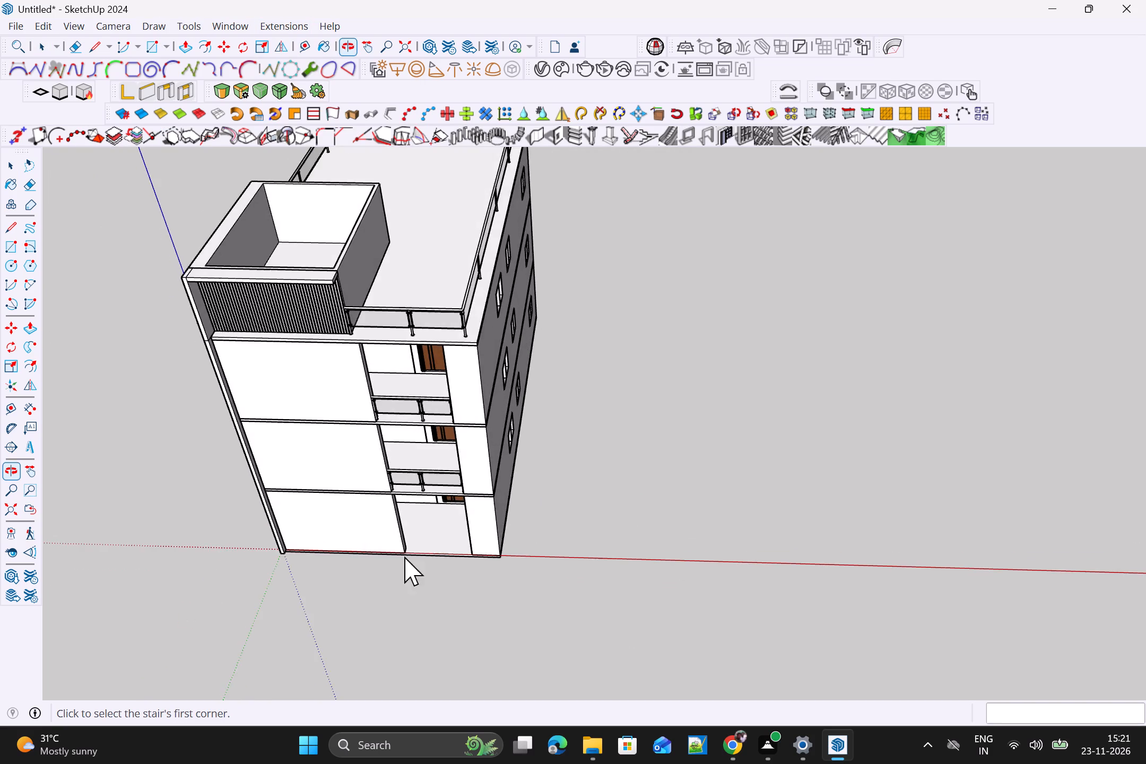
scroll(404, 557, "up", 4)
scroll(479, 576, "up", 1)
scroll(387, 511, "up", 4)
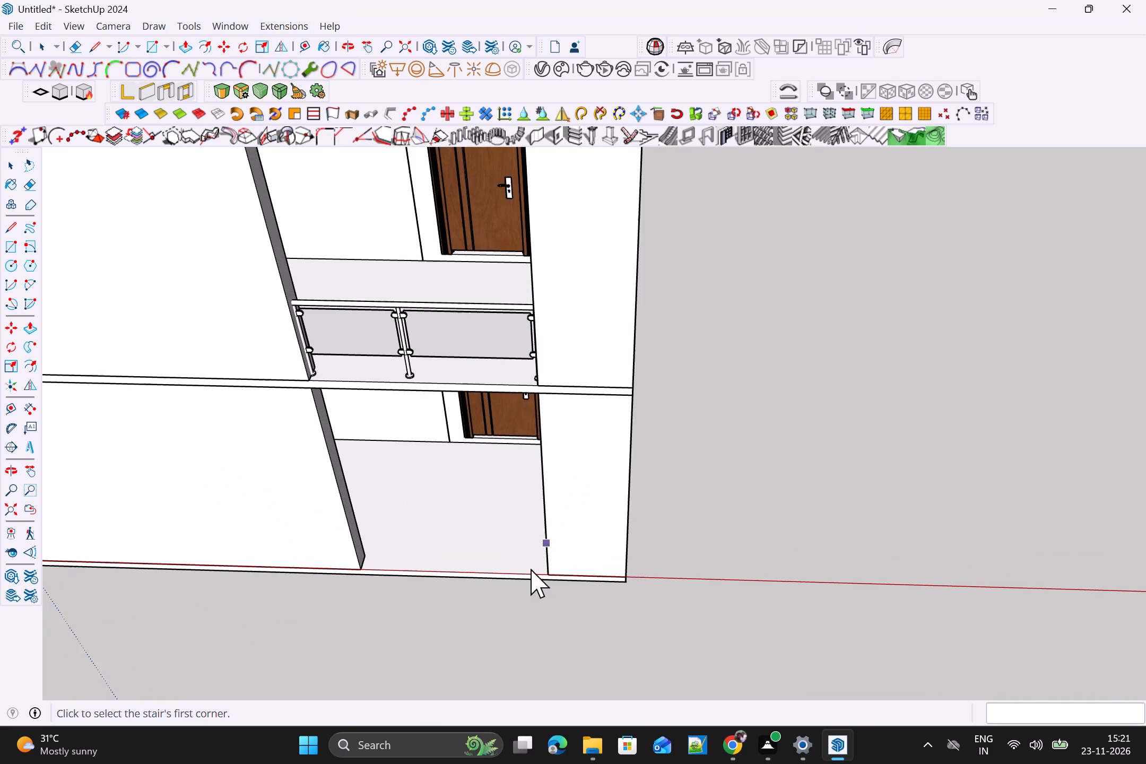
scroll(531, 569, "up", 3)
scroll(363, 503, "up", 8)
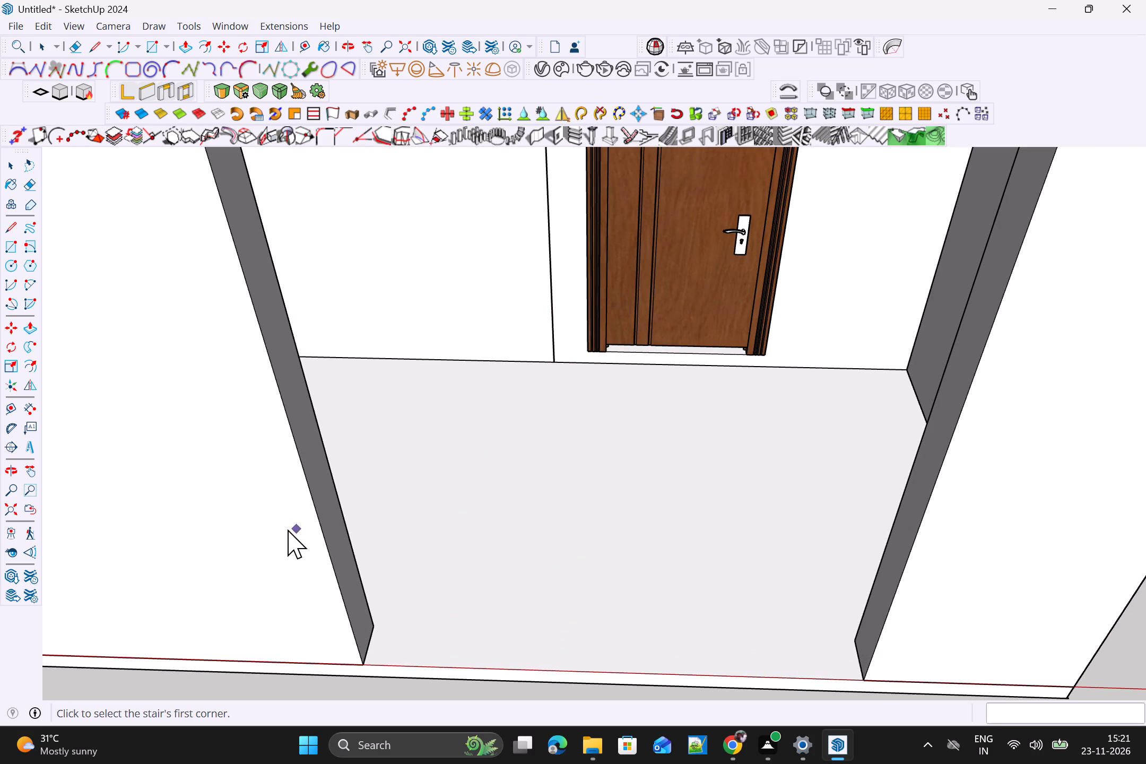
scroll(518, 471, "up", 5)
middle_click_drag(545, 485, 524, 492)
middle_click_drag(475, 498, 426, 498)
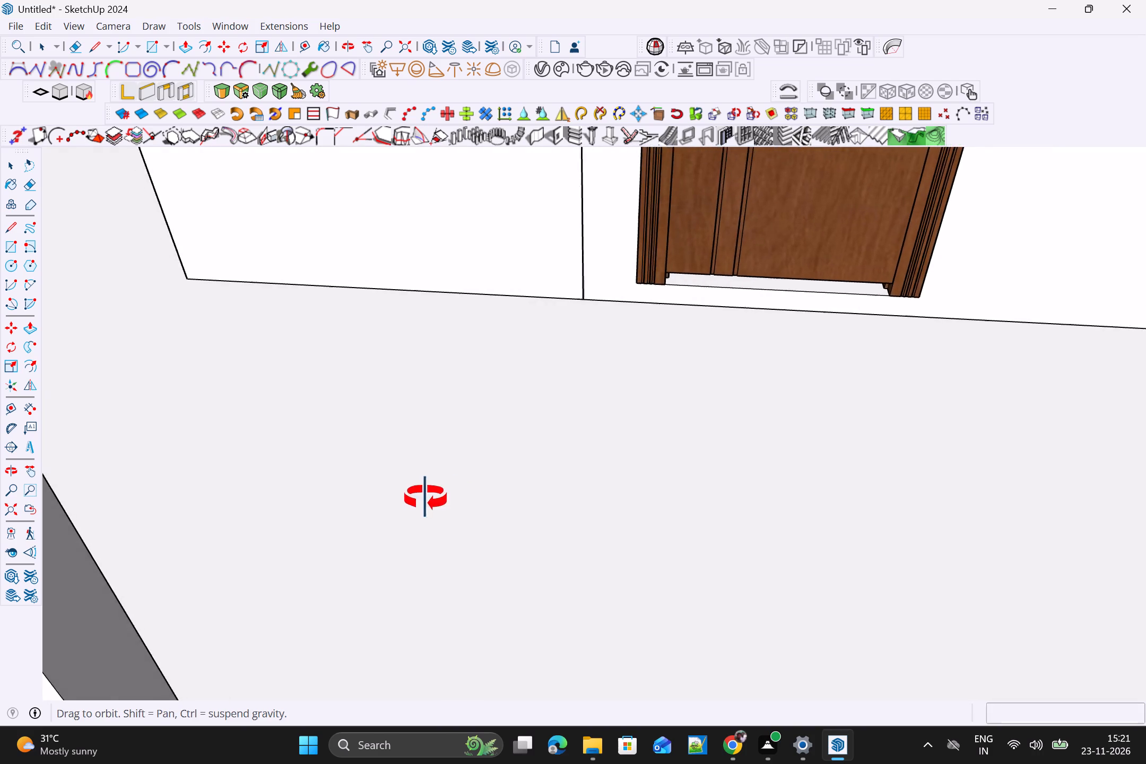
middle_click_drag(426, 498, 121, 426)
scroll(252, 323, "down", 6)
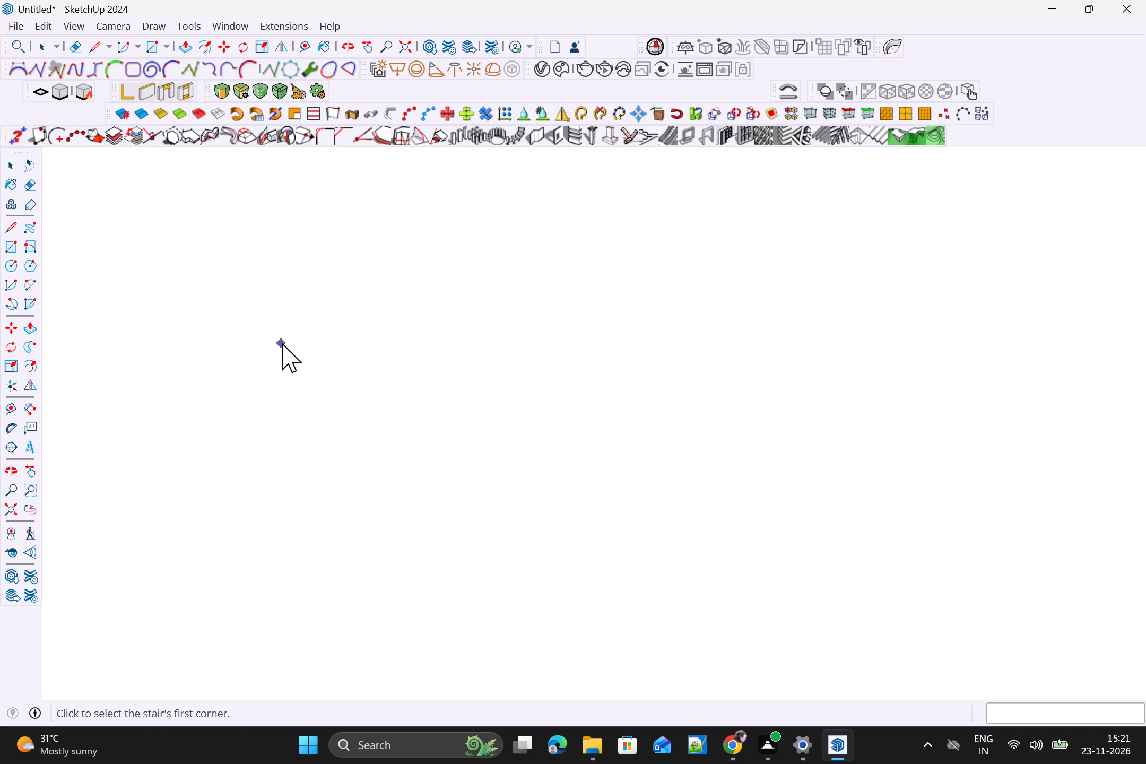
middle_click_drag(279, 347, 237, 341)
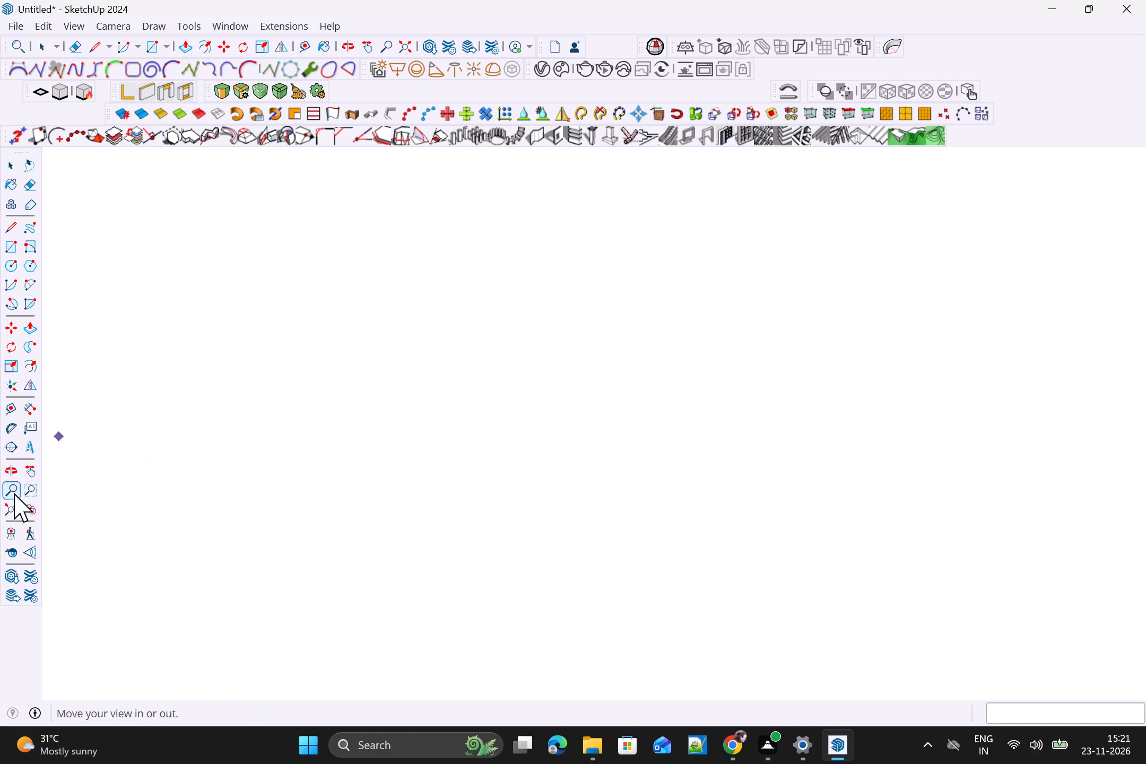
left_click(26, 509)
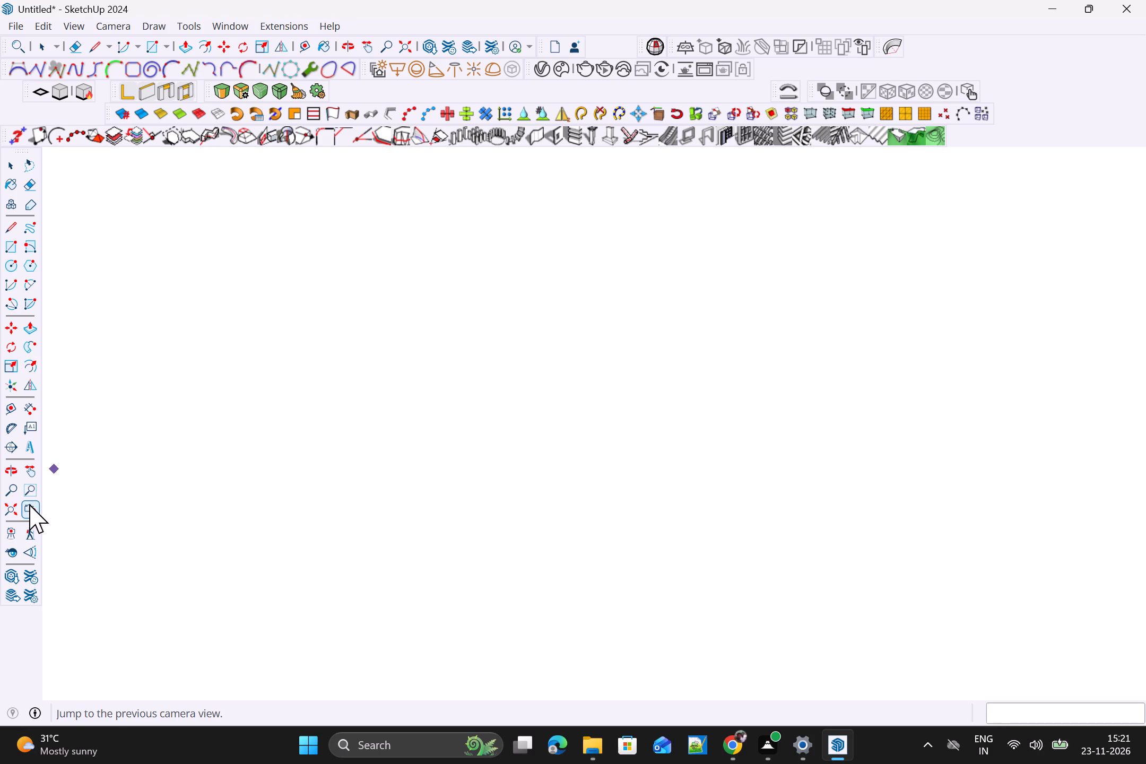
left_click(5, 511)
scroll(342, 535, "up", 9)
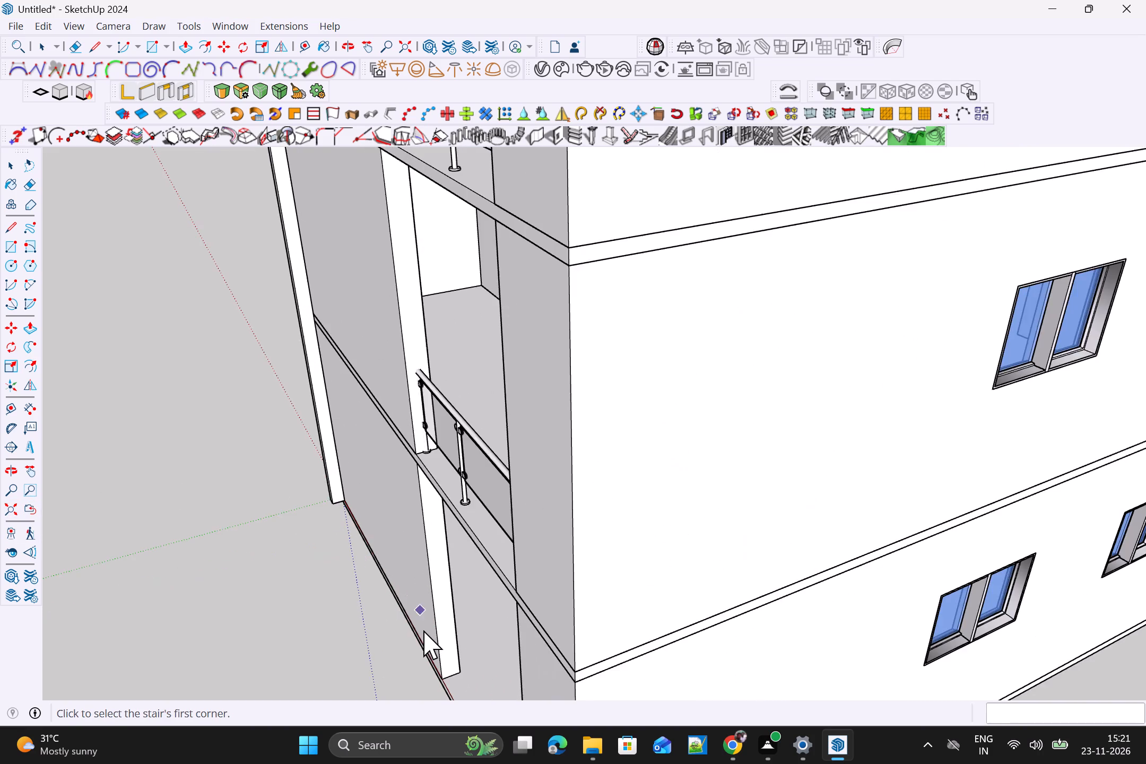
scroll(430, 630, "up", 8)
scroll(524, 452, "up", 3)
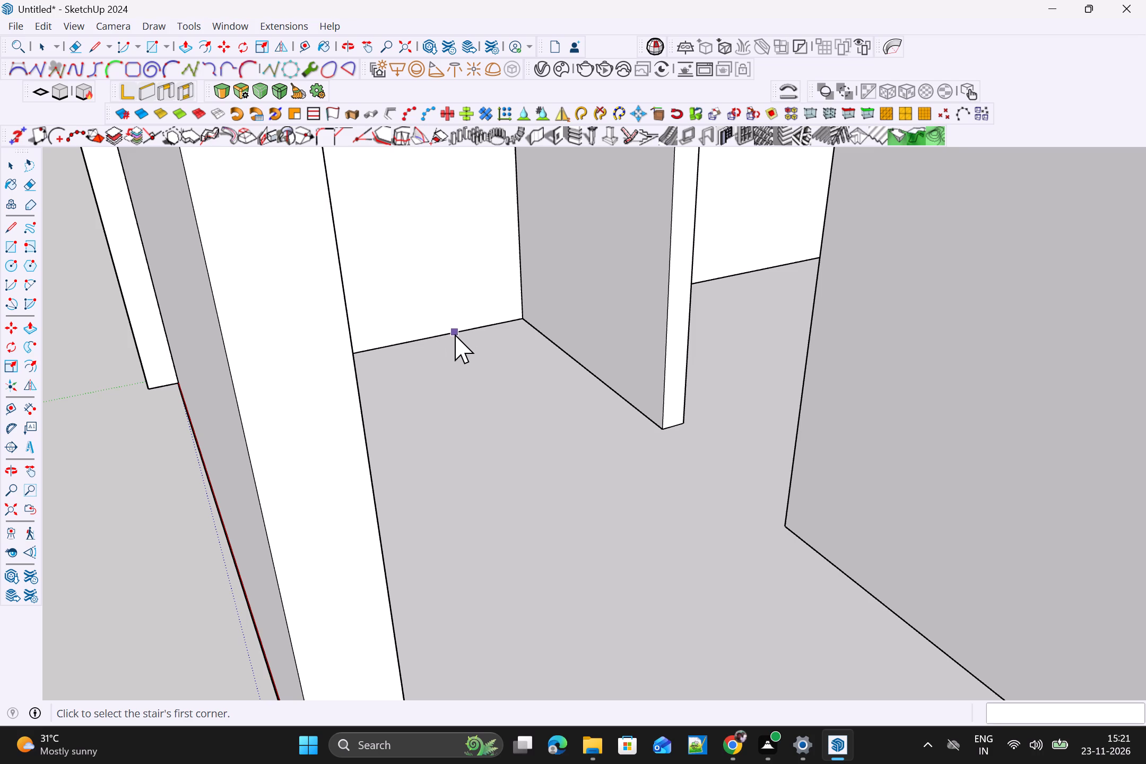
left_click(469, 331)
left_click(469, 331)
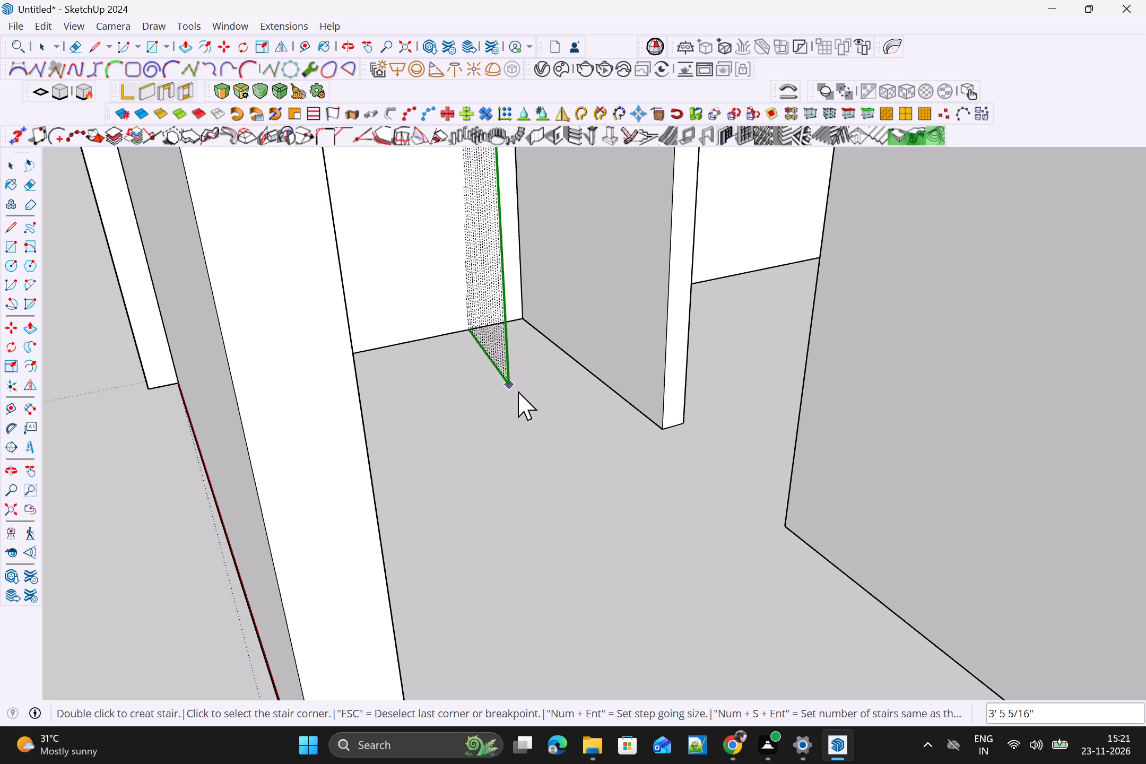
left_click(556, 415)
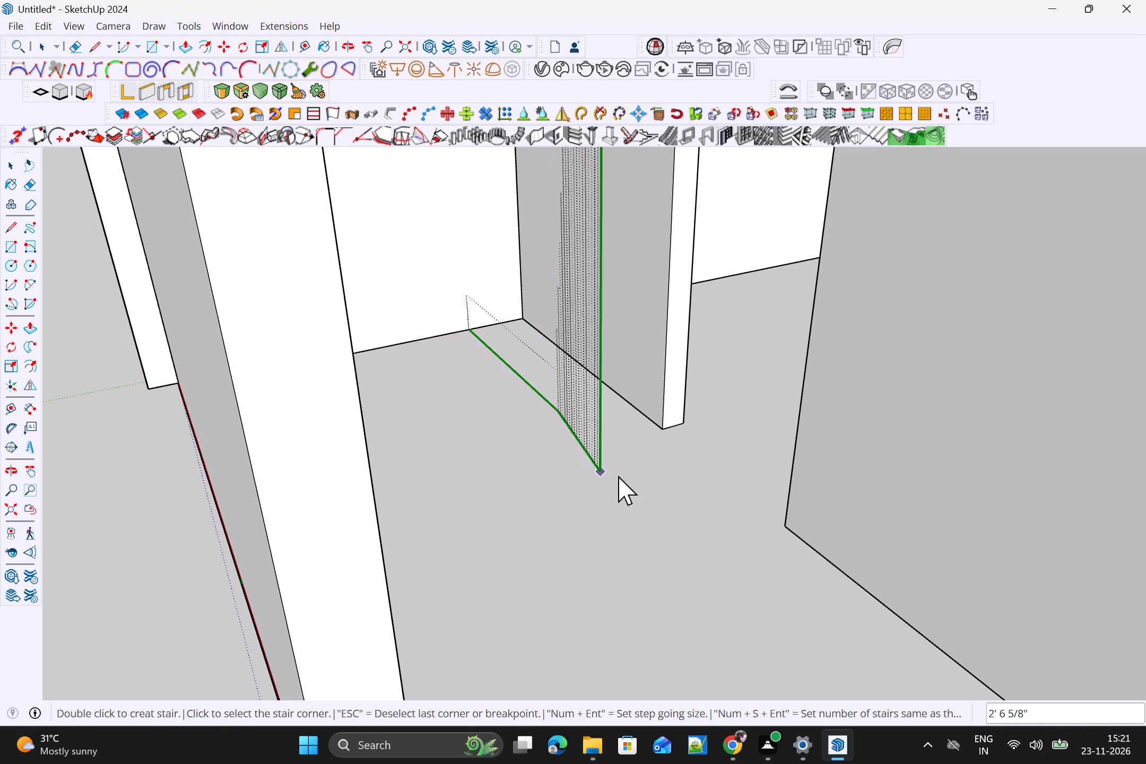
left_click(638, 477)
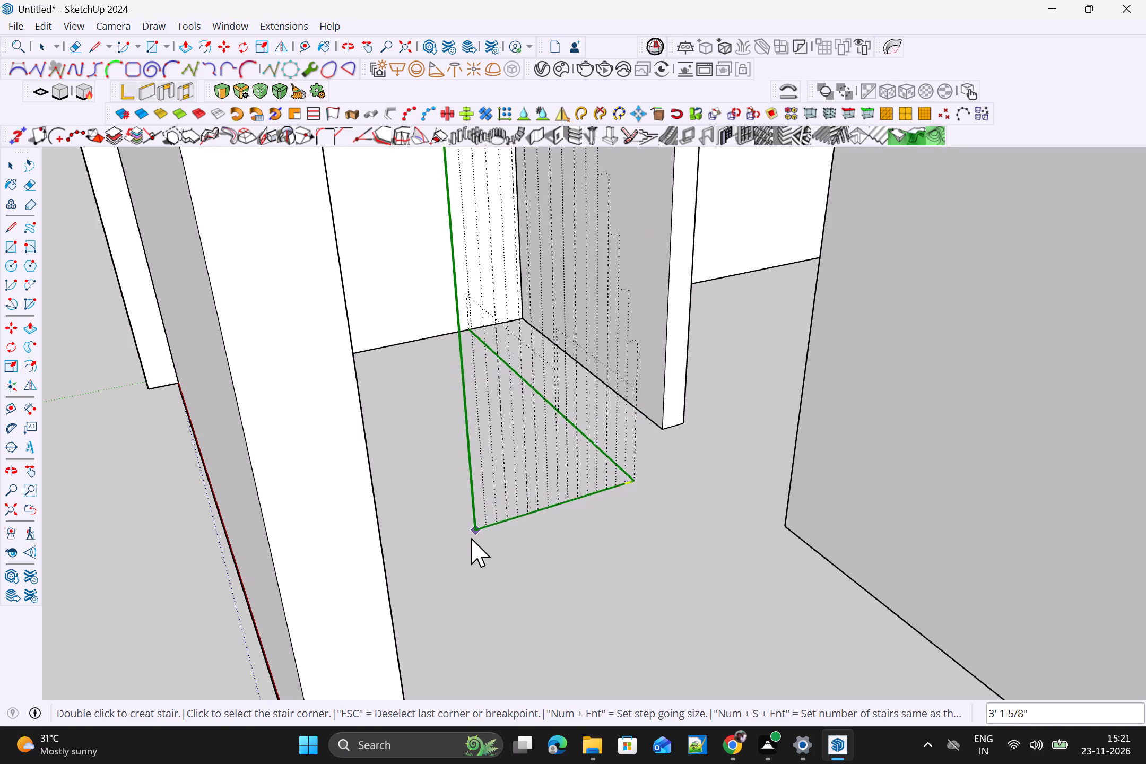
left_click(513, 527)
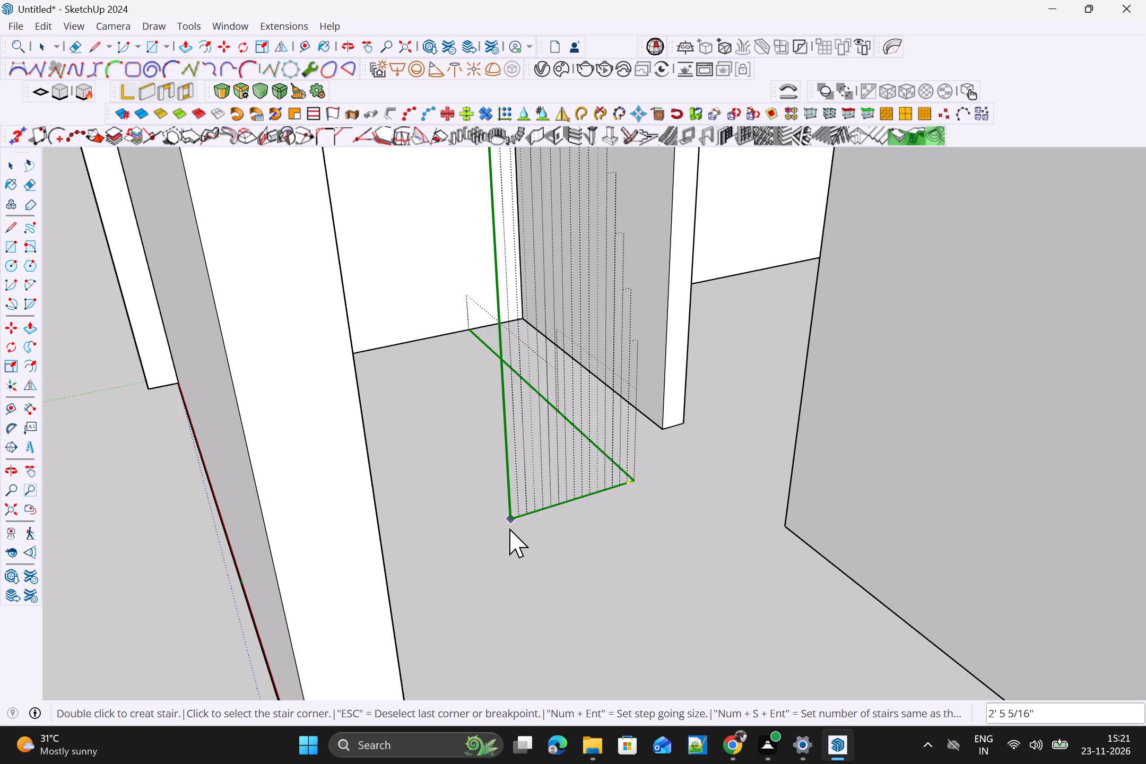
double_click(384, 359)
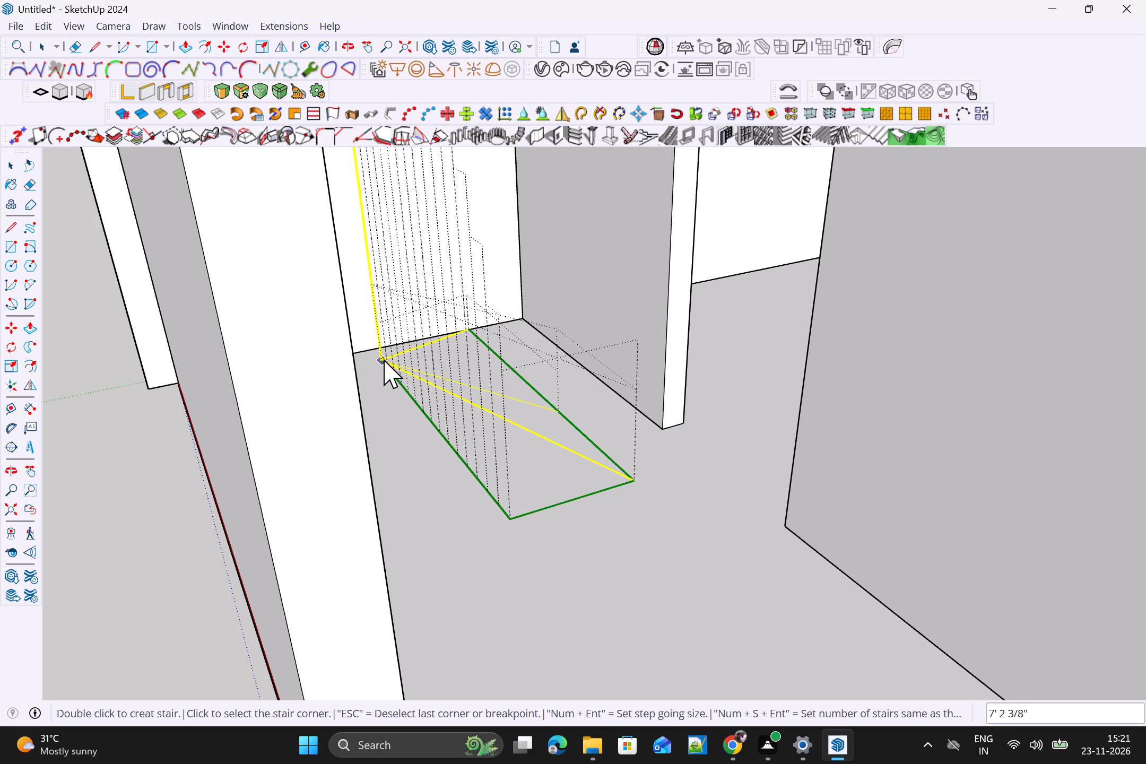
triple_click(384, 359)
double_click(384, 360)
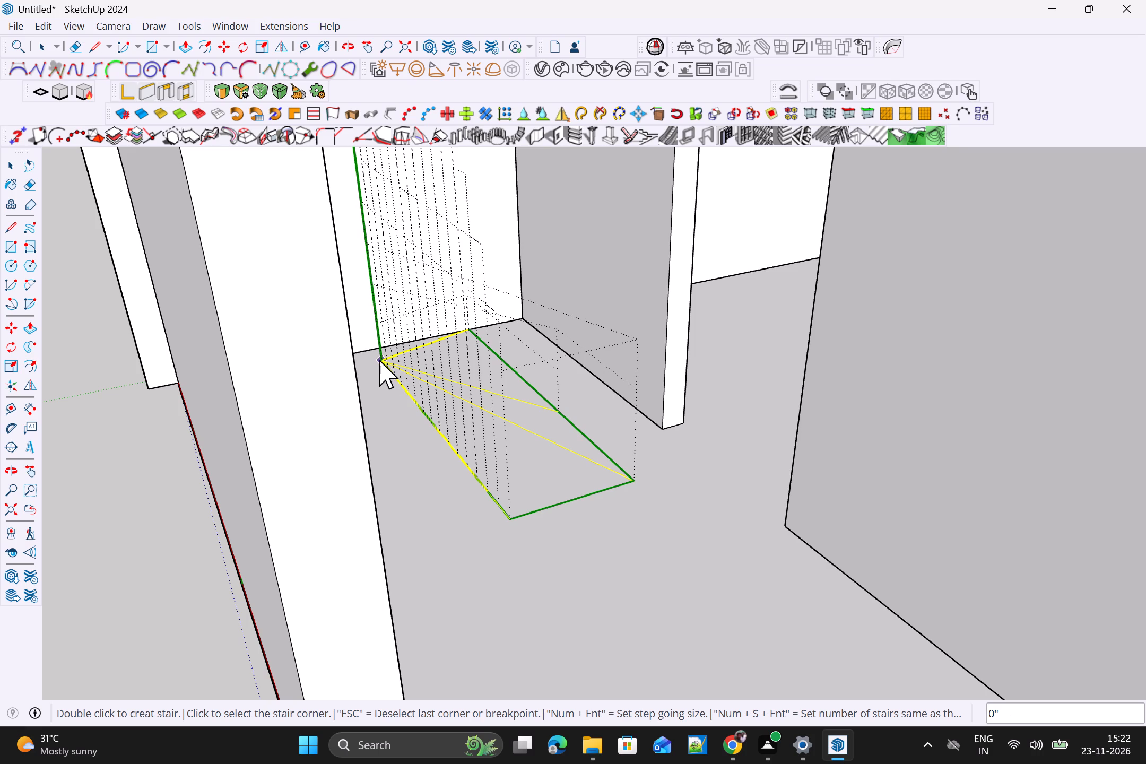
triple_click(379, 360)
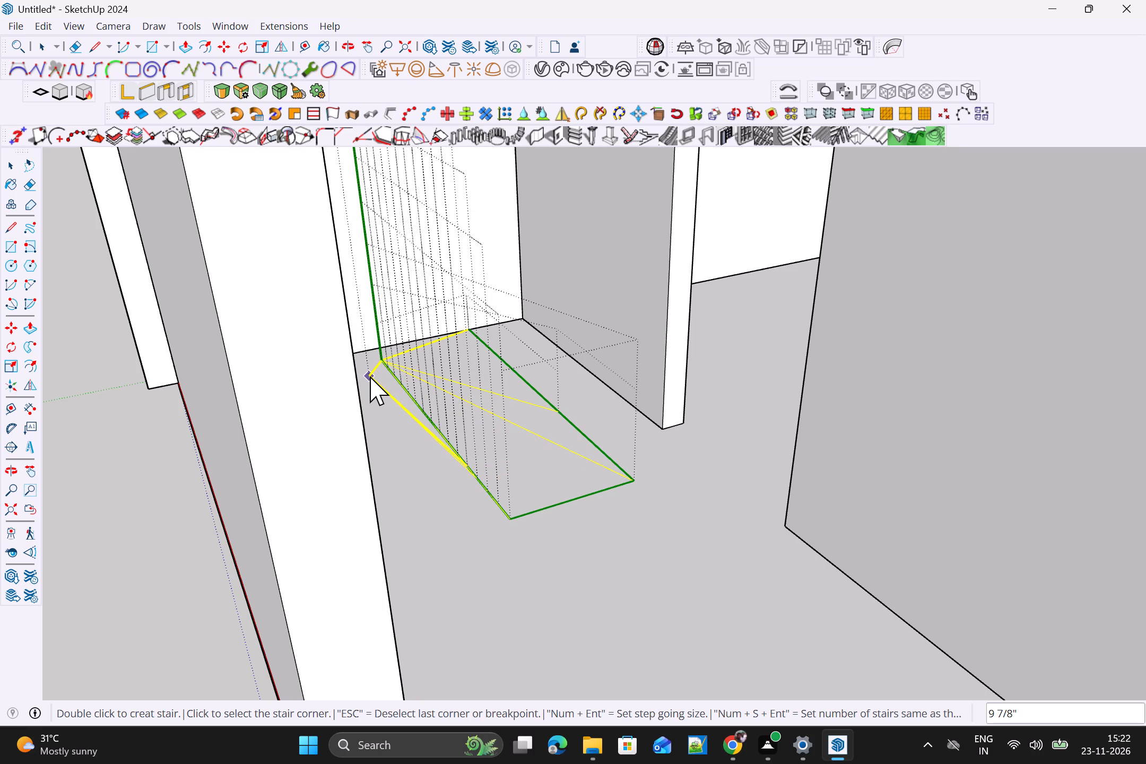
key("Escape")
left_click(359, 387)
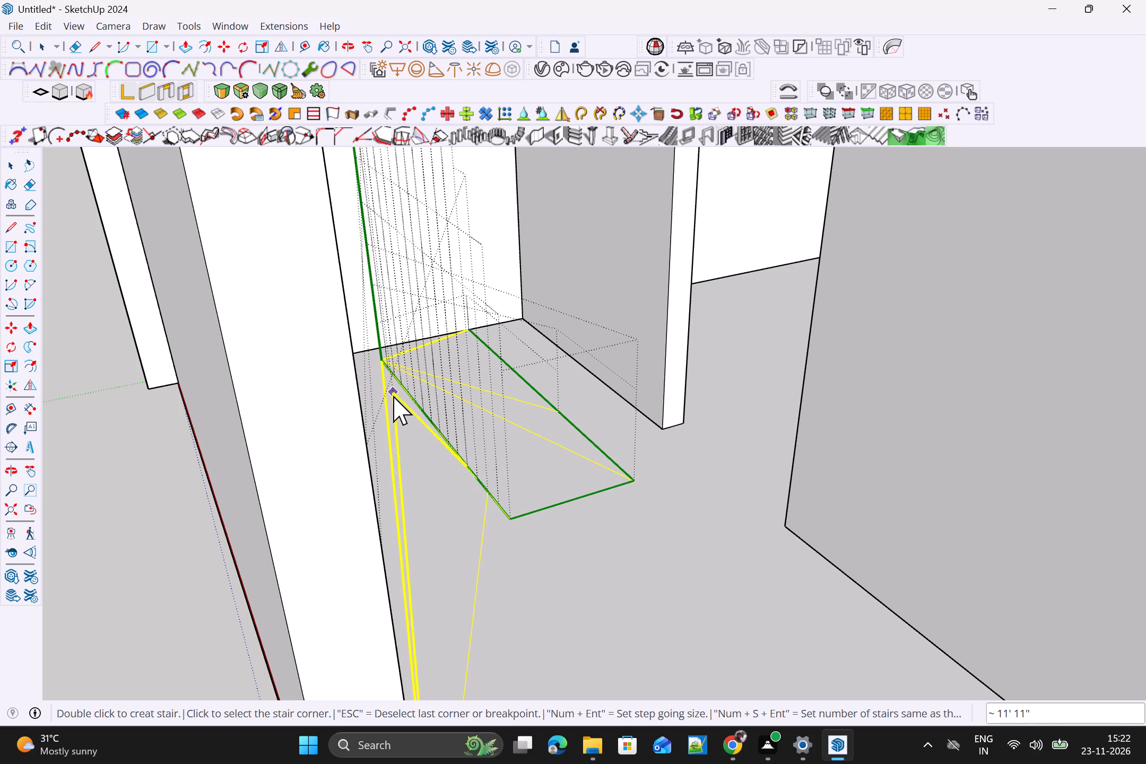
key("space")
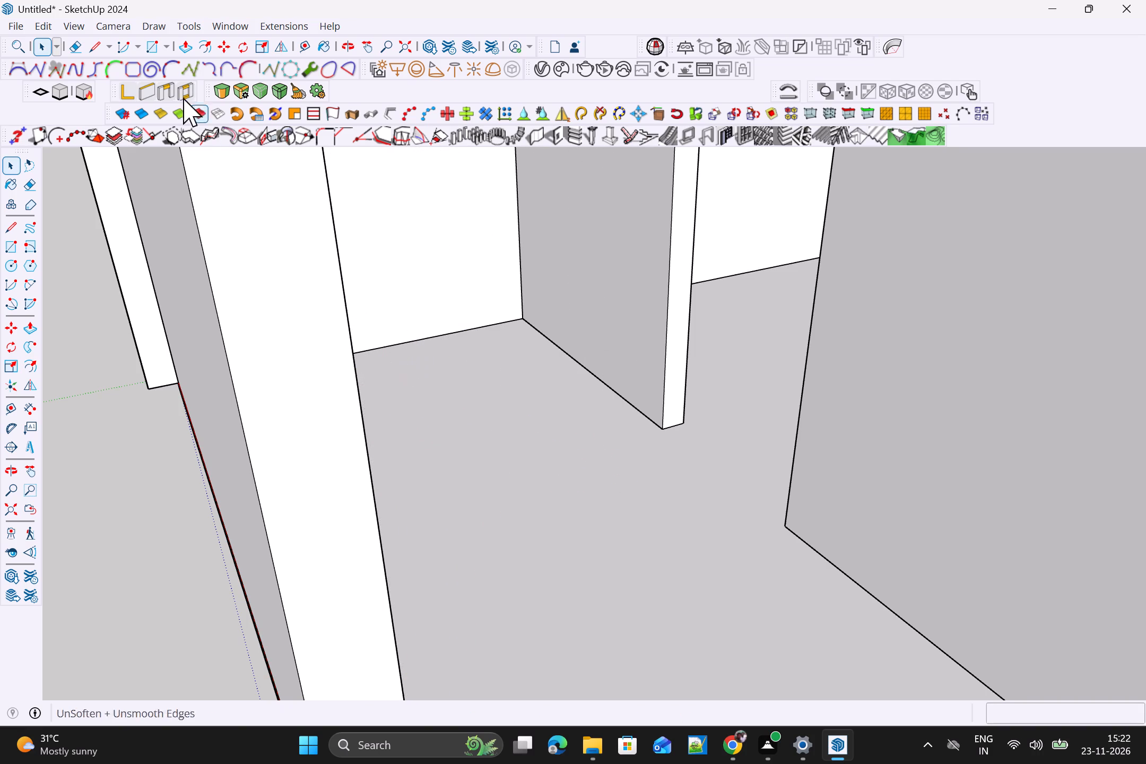
Draw a turning Type B MajStair stair inside the ground floor from the back wall's base, ending with a run about 6'3" long.
left_click(287, 22)
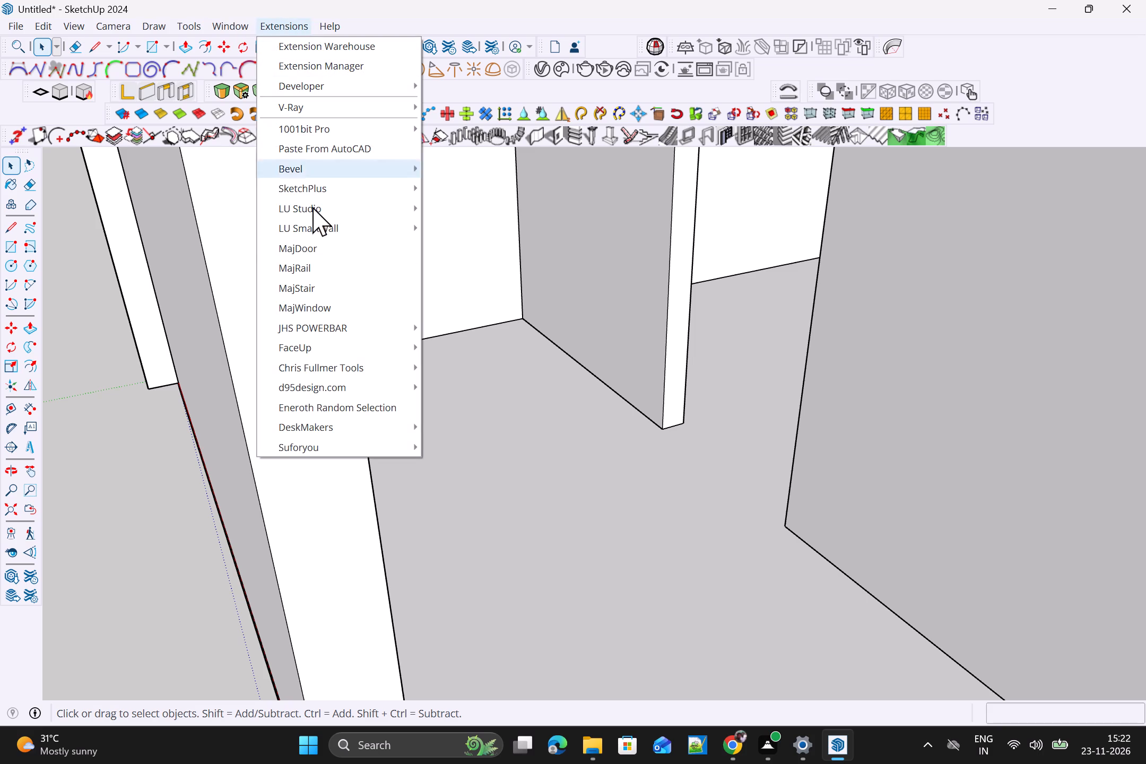
left_click(311, 282)
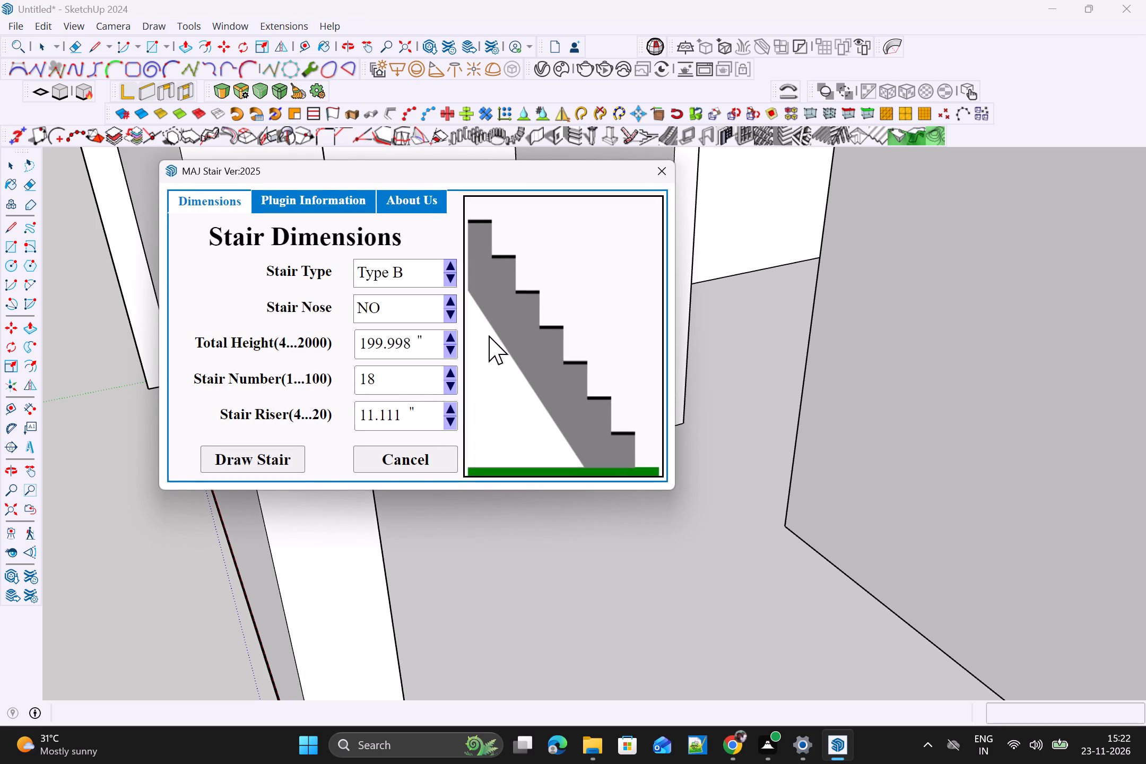
left_click(289, 462)
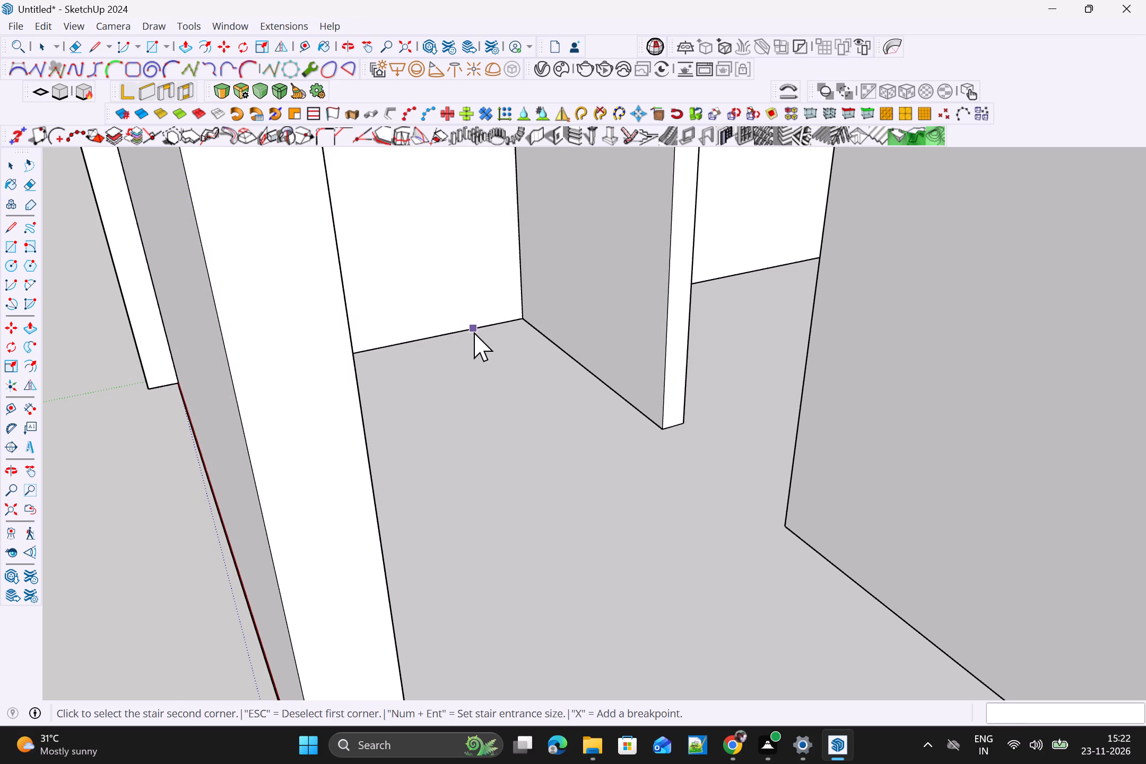
left_click(474, 332)
left_click(511, 368)
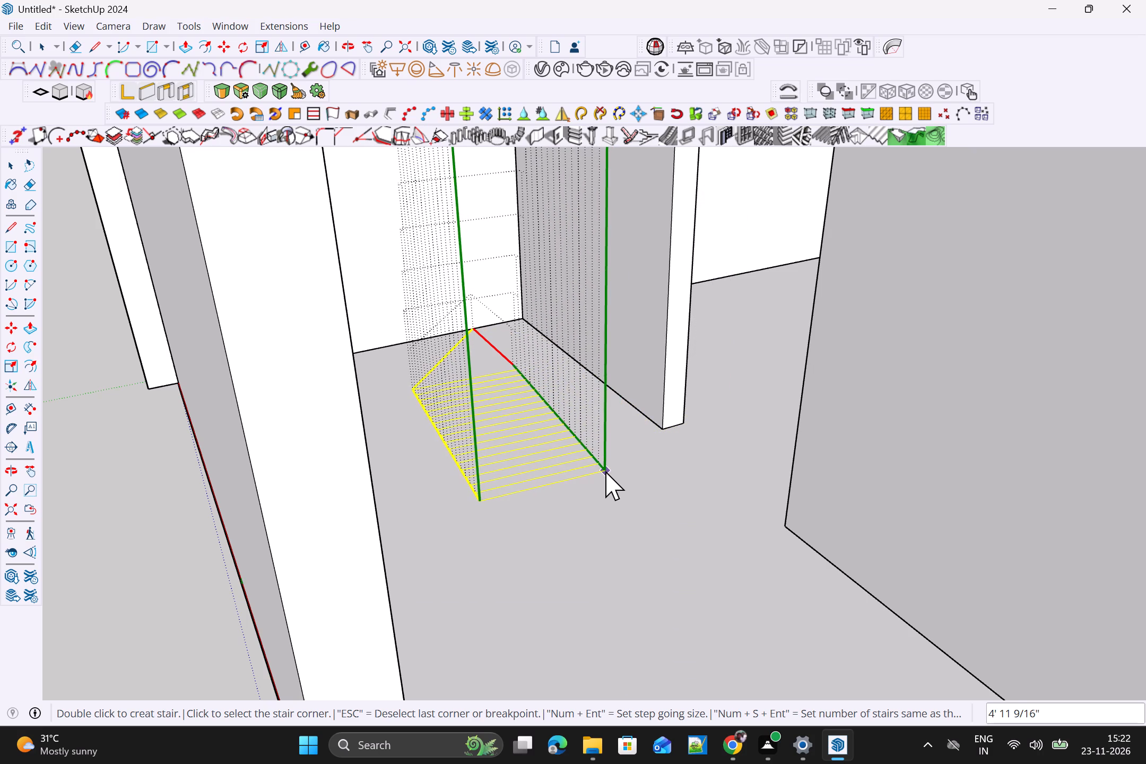
left_click(605, 471)
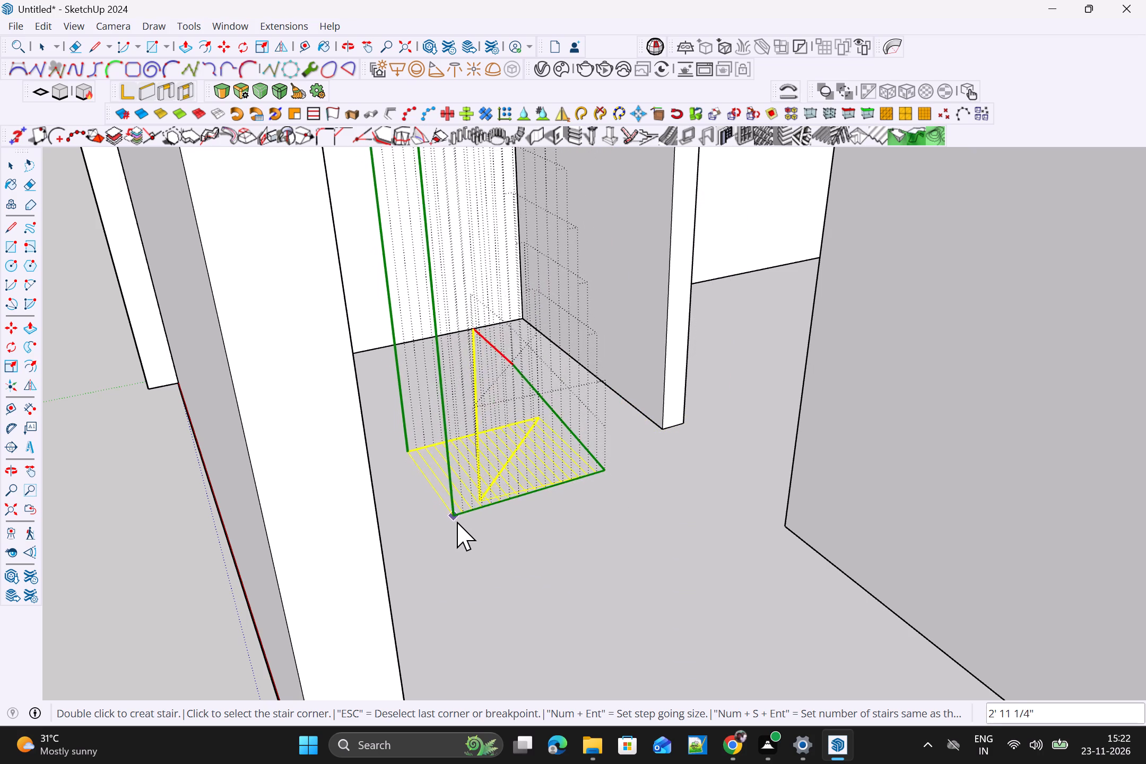
left_click(471, 520)
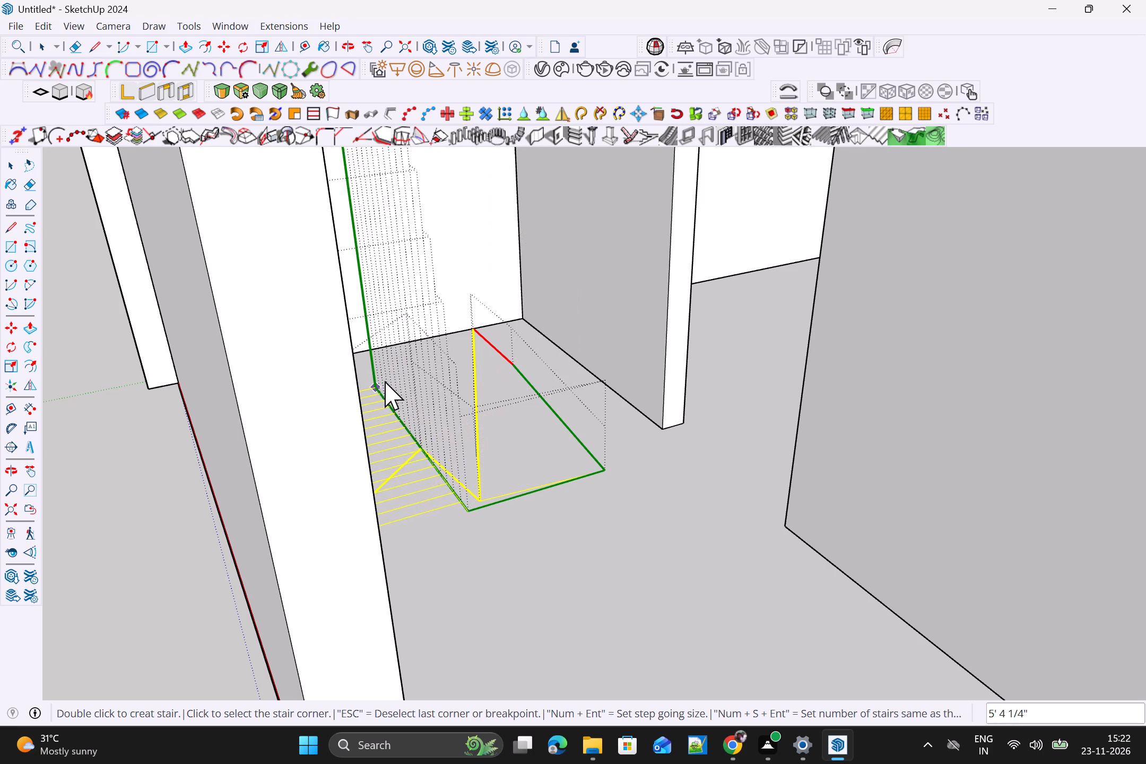
scroll(397, 385, "down", 3)
middle_click_drag(358, 522, 280, 527)
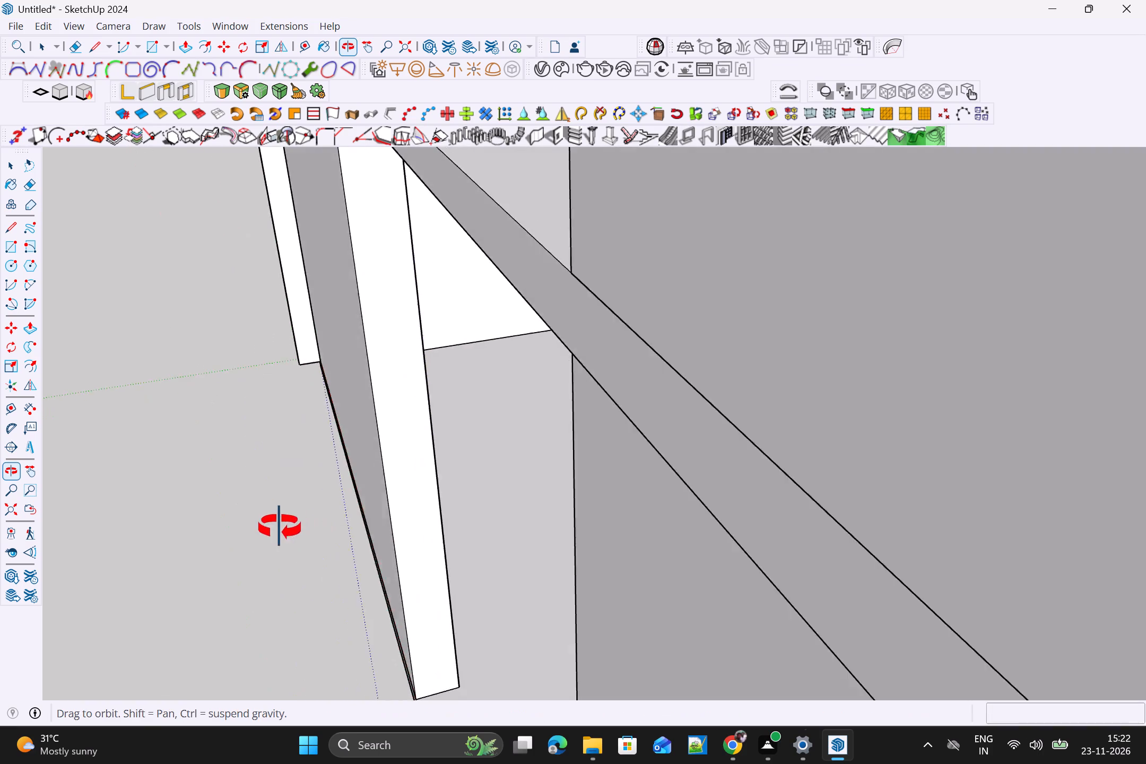
middle_click_drag(280, 527, 269, 528)
scroll(511, 441, "up", 4)
scroll(467, 433, "up", 9)
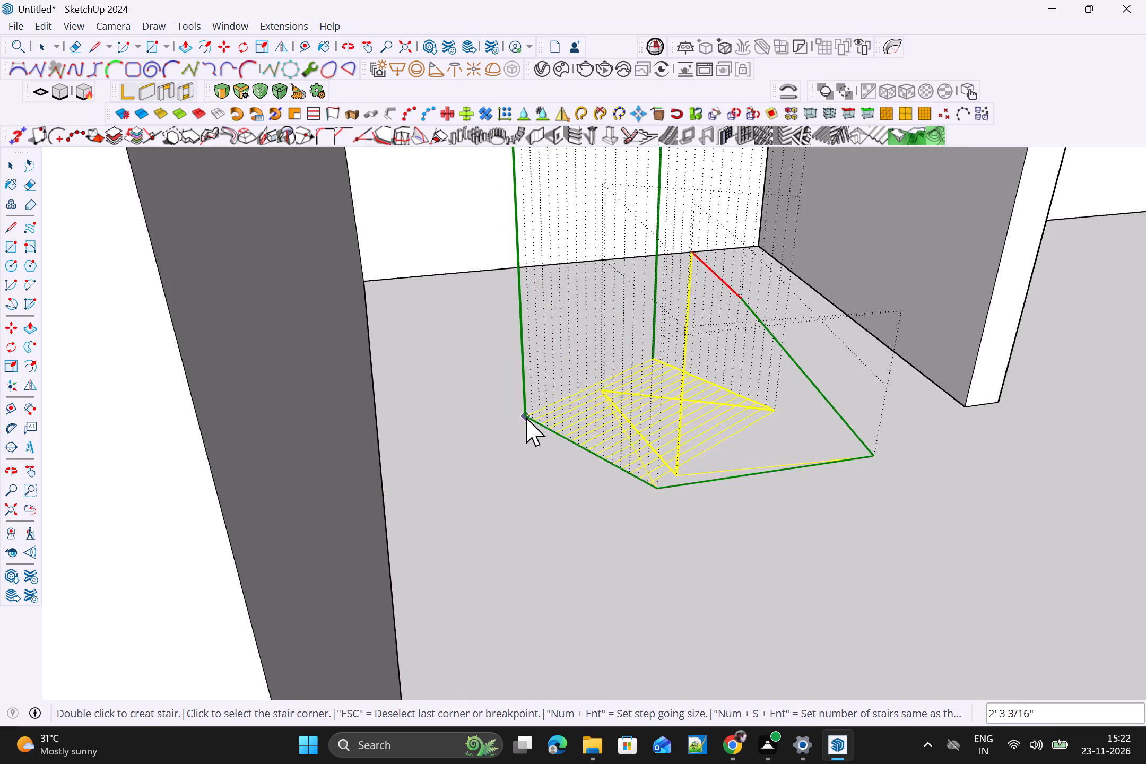
scroll(520, 416, "up", 3)
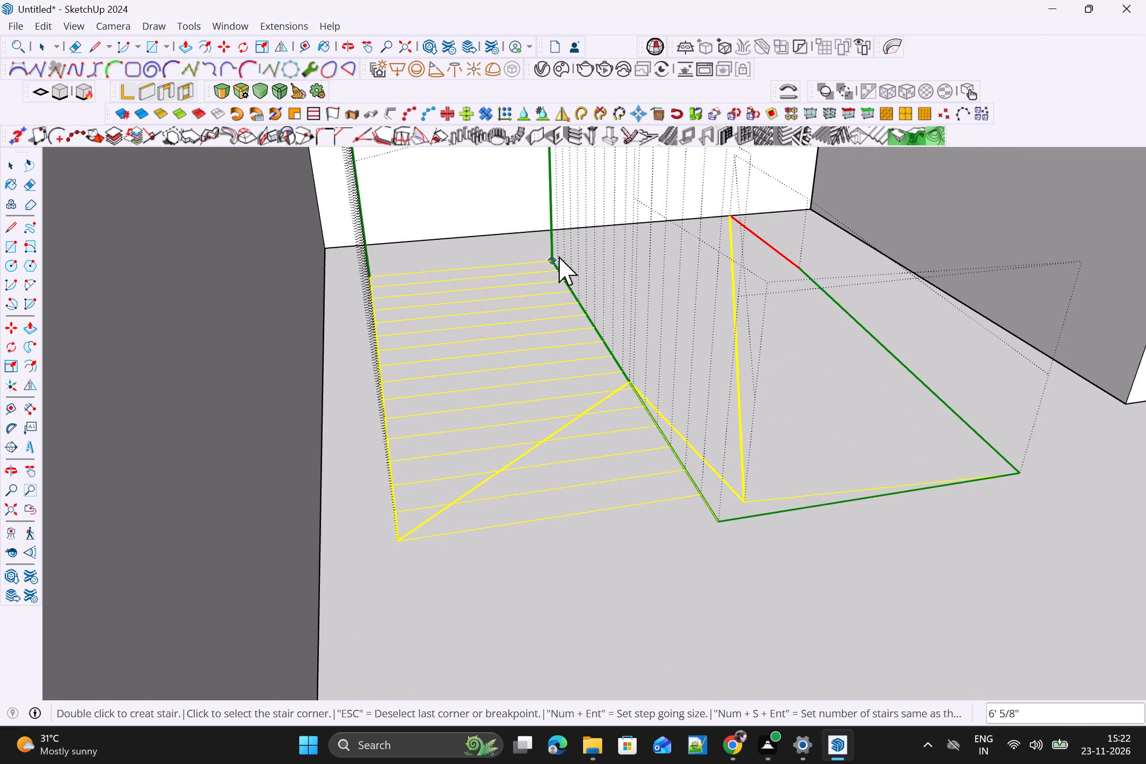
double_click(555, 251)
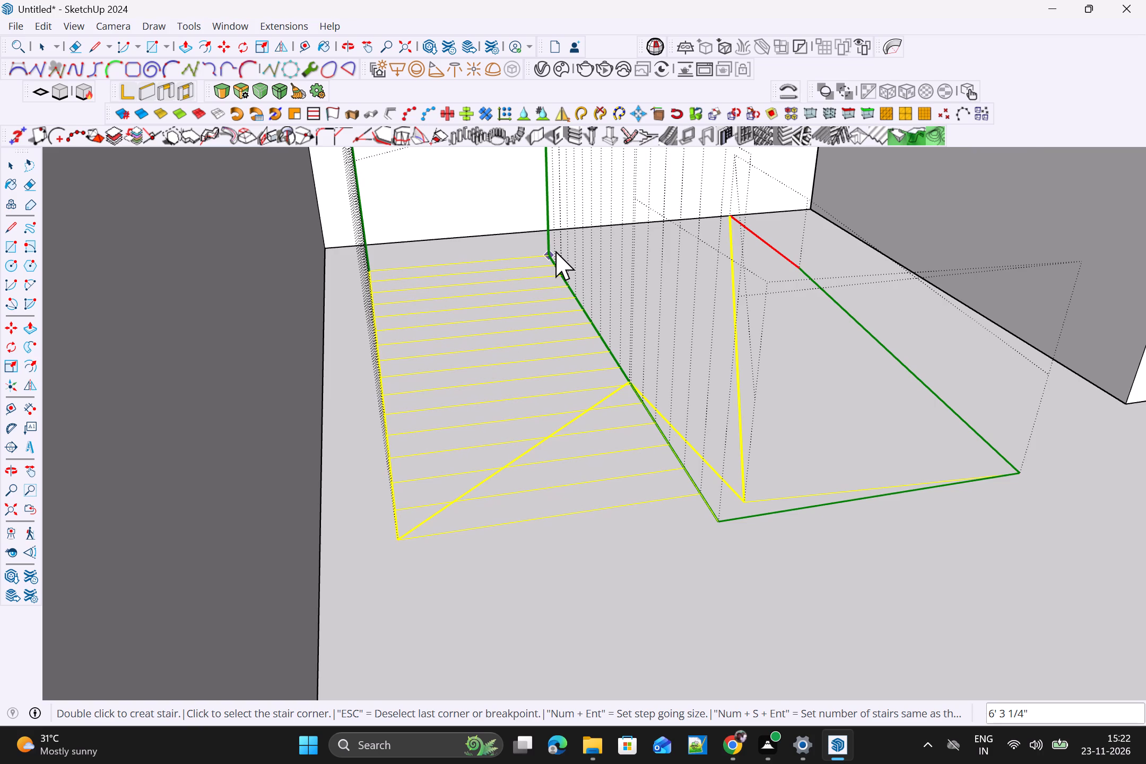
Examine the new ground-floor stair from outside the building and through the front opening.
scroll(554, 261, "down", 15)
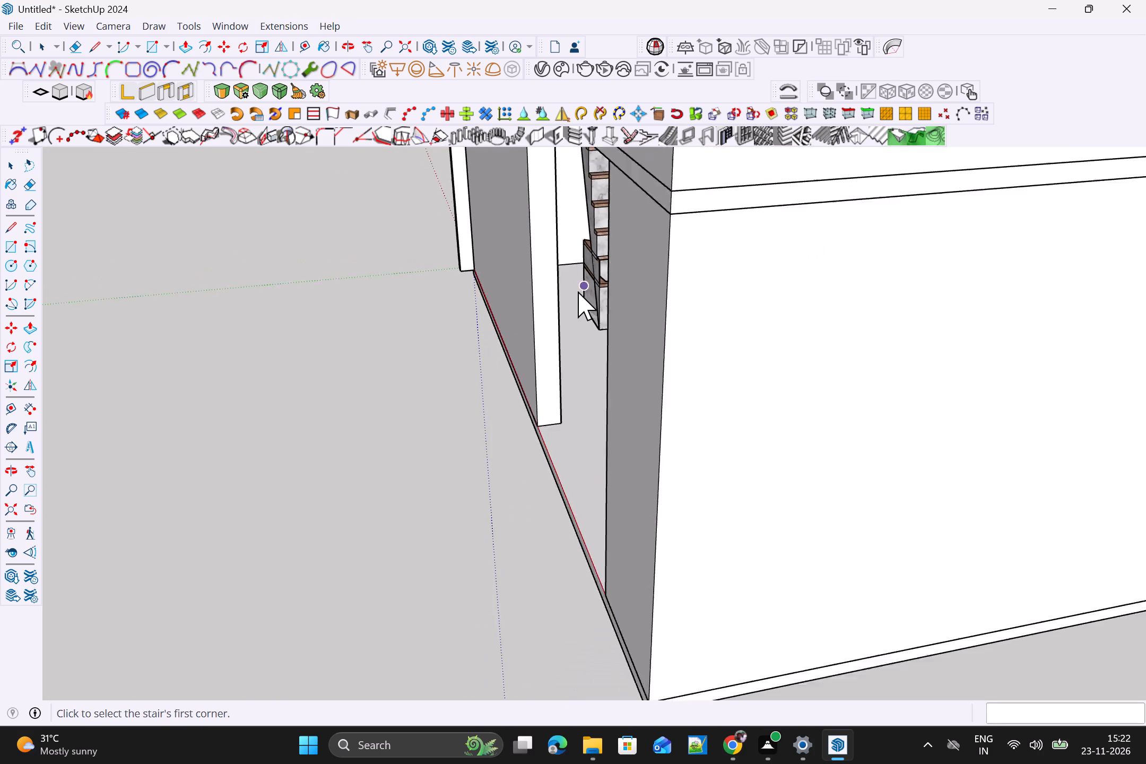
scroll(534, 280, "down", 3)
middle_click_drag(569, 347, 687, 293)
scroll(588, 343, "up", 1)
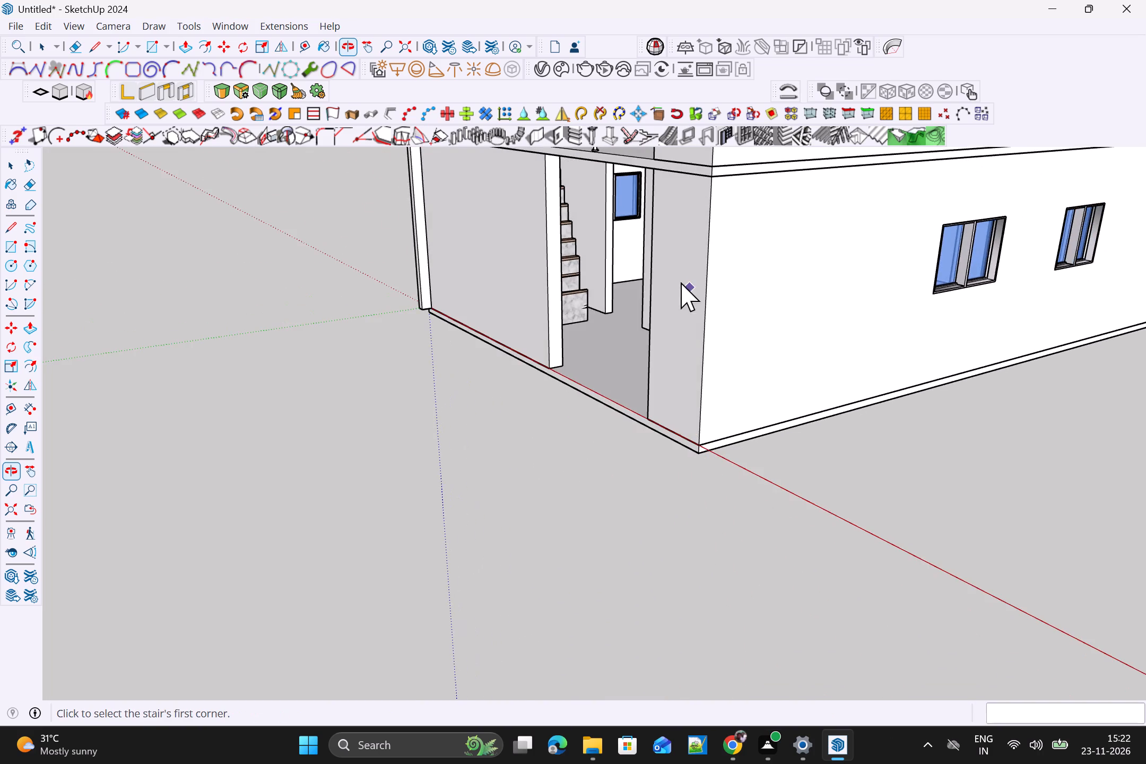
scroll(543, 247, "up", 8)
middle_click_drag(562, 304, 512, 278)
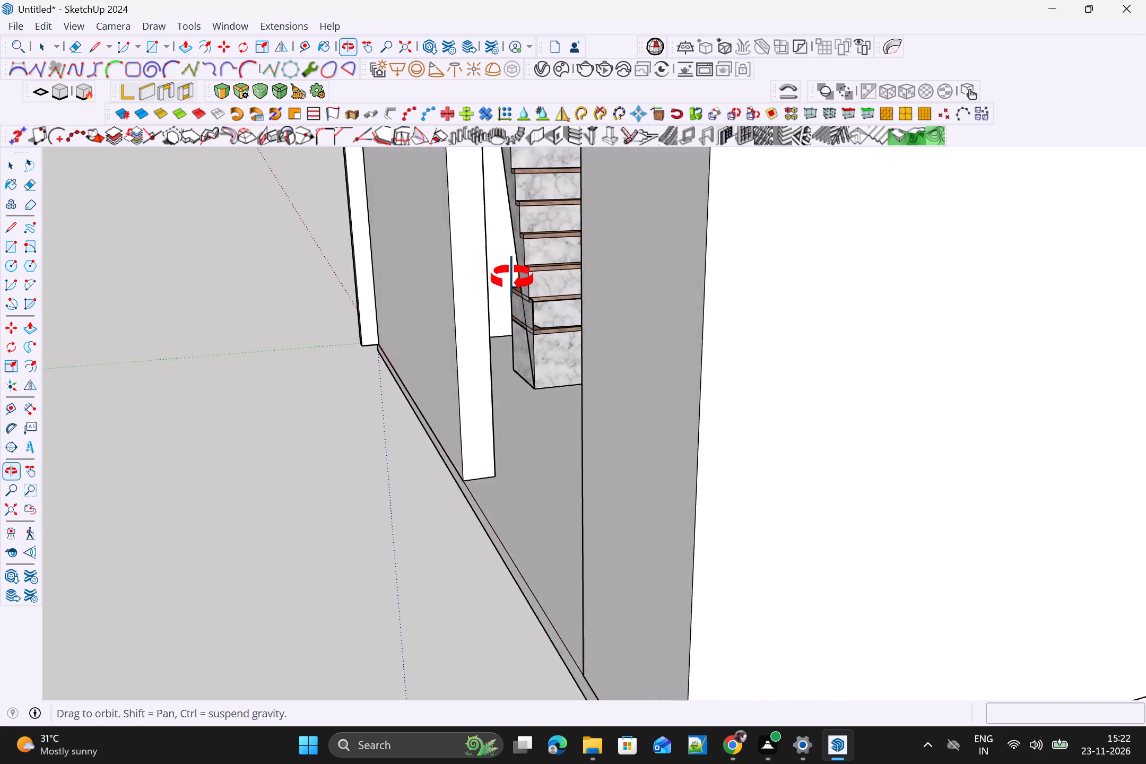
middle_click_drag(512, 278, 545, 253)
scroll(554, 236, "up", 1)
scroll(588, 305, "up", 4)
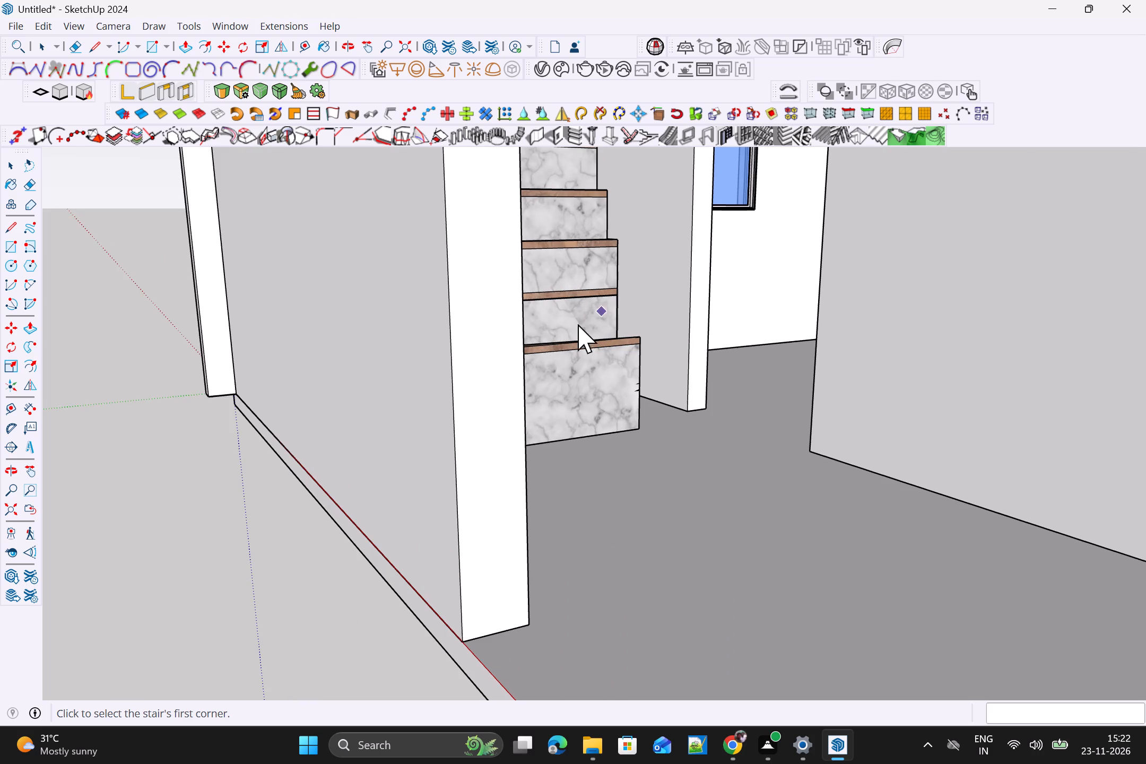
Examine the ground-floor stair and the stair on the floor above it through the building's front openings.
scroll(624, 357, "up", 4)
middle_click_drag(504, 371, 446, 370)
scroll(475, 370, "up", 1)
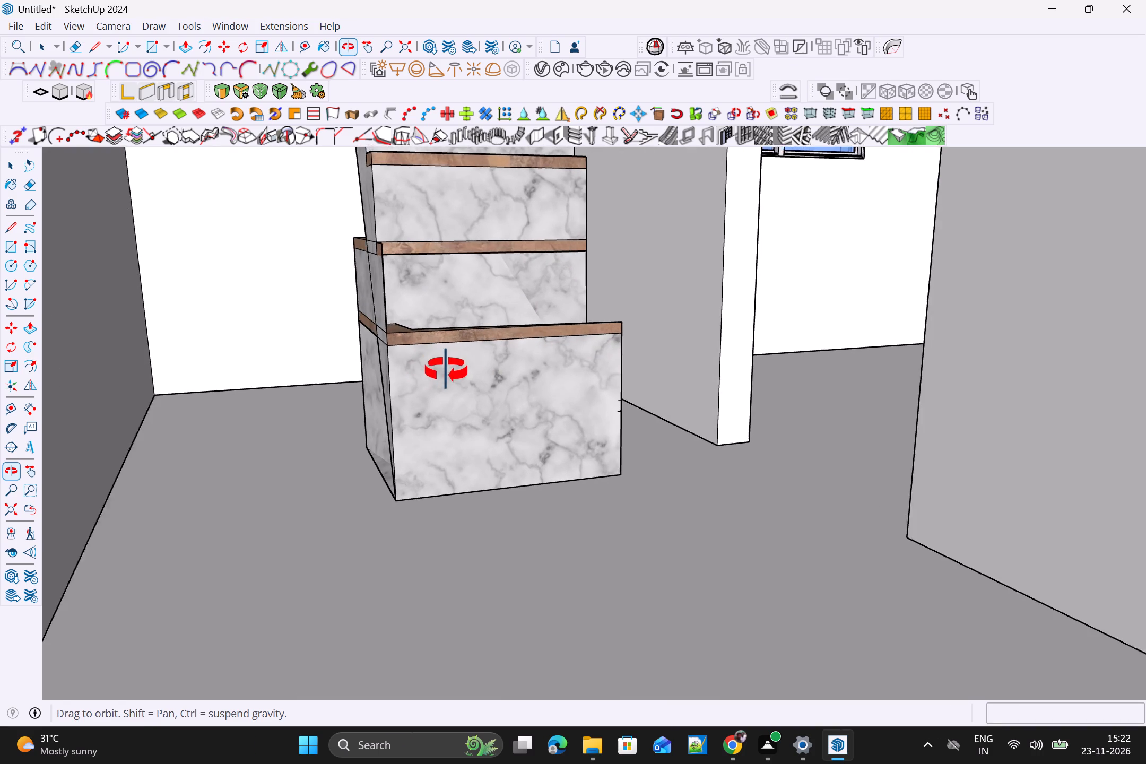
middle_click_drag(446, 370, 444, 371)
scroll(450, 325, "down", 12)
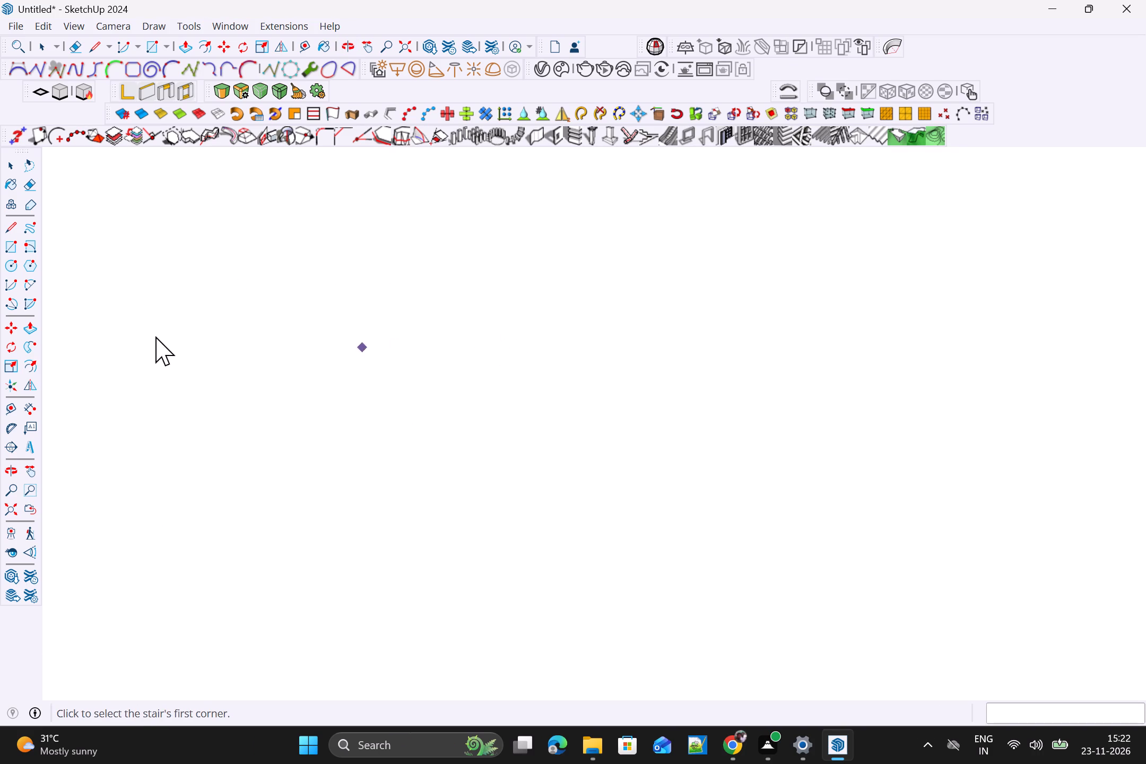
left_click(30, 503)
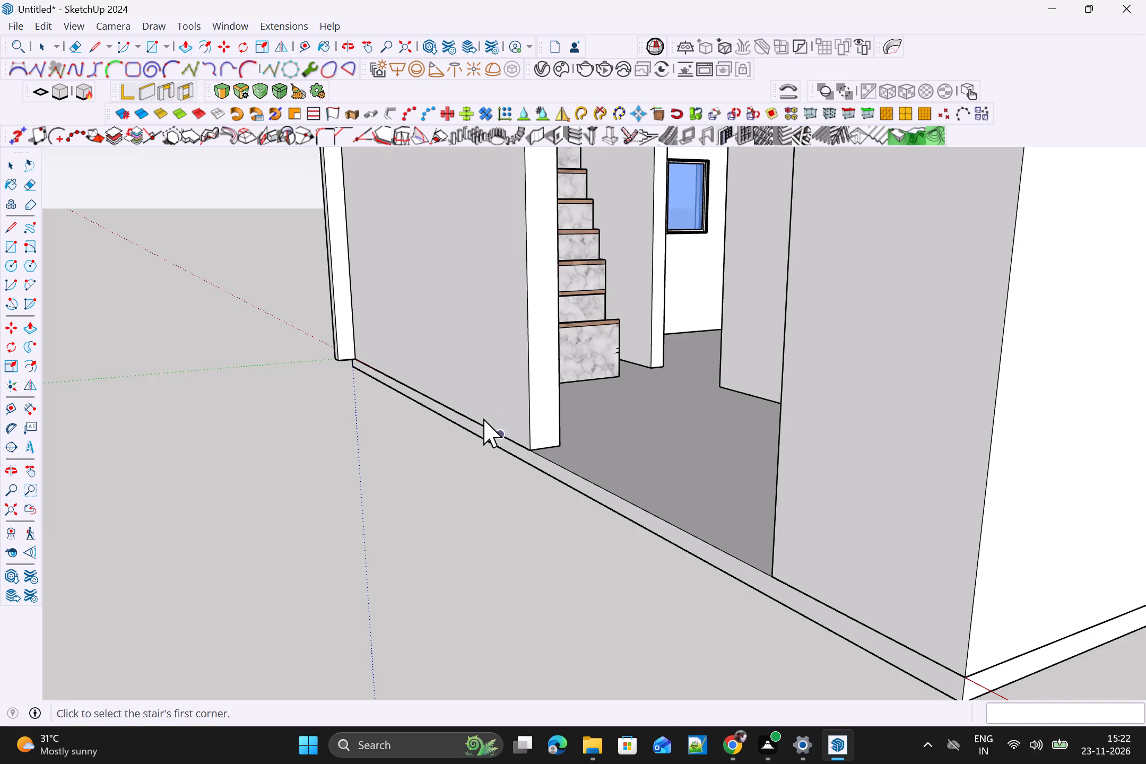
scroll(466, 388, "down", 13)
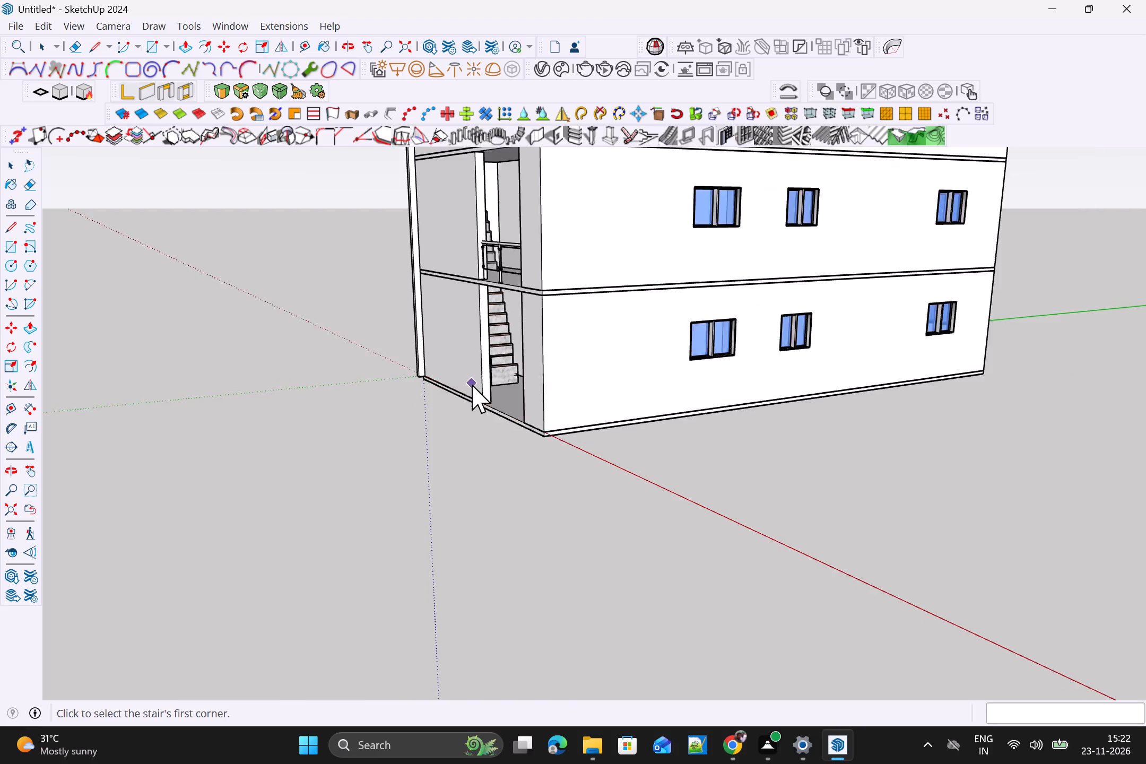
scroll(496, 181, "up", 11)
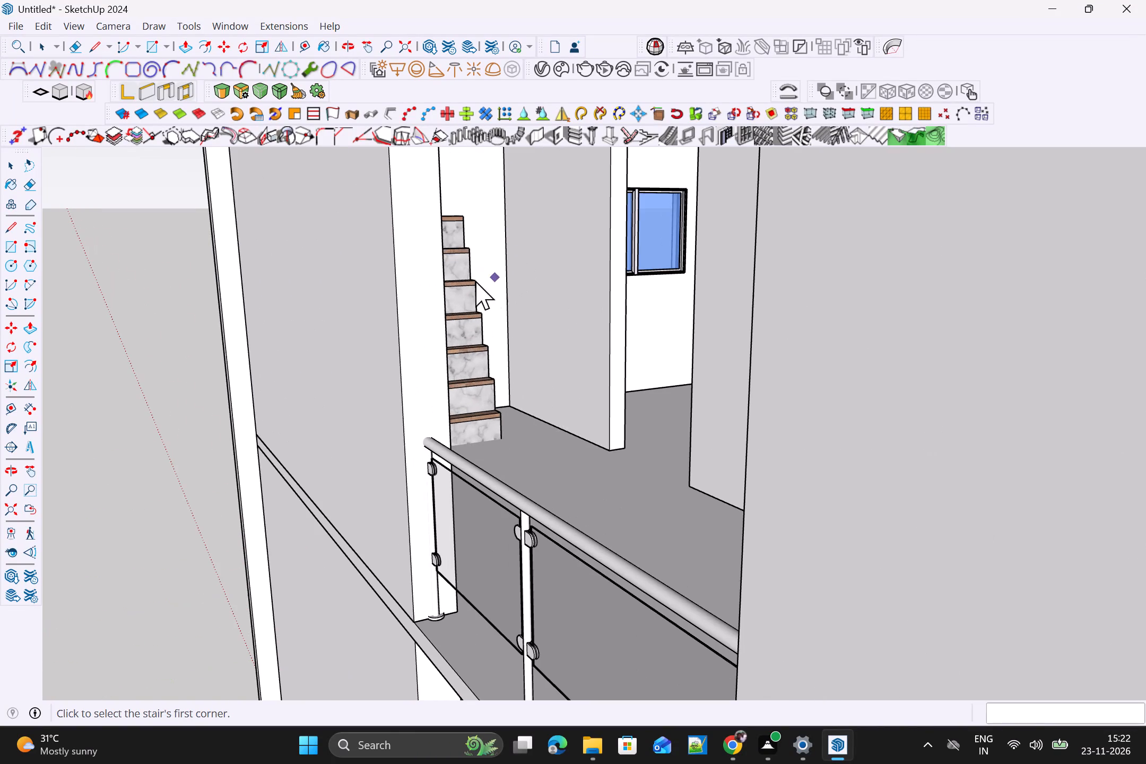
scroll(498, 297, "up", 5)
scroll(518, 336, "down", 5)
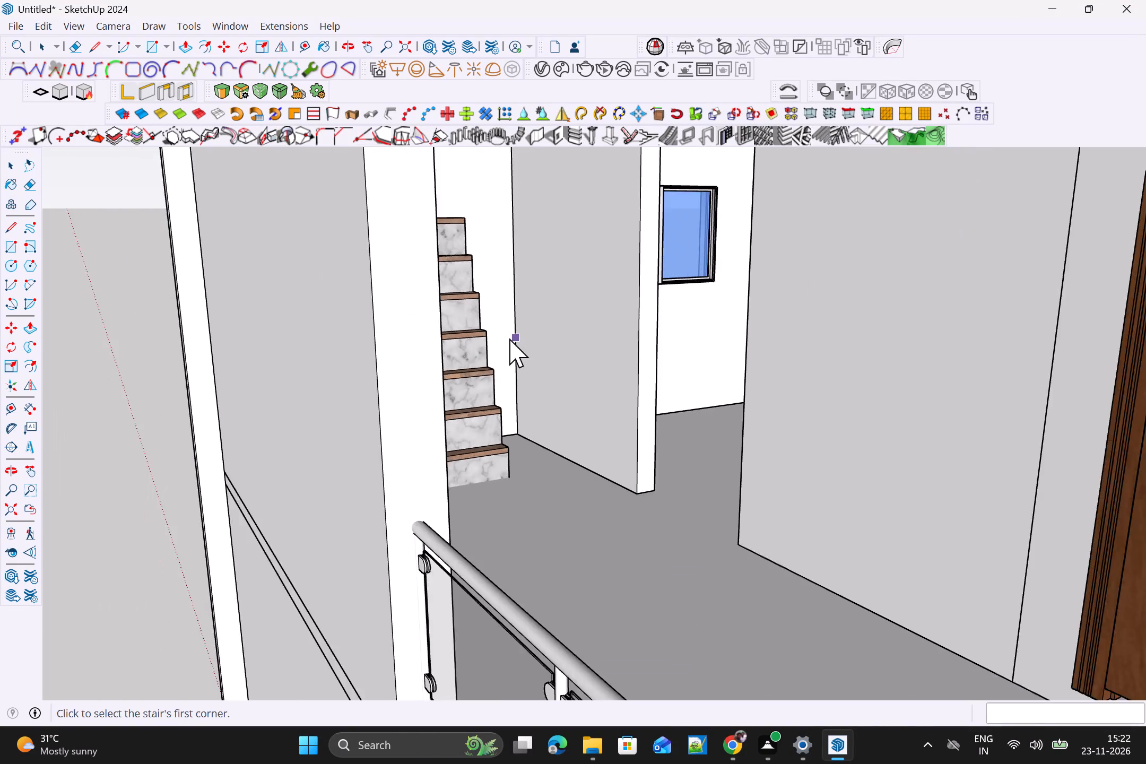
scroll(509, 338, "down", 8)
Draw a turning MajStair stair on the top storey's floor from near the back wall's base, ending with a run about 6'6" long.
middle_click_drag(488, 369, 530, 492)
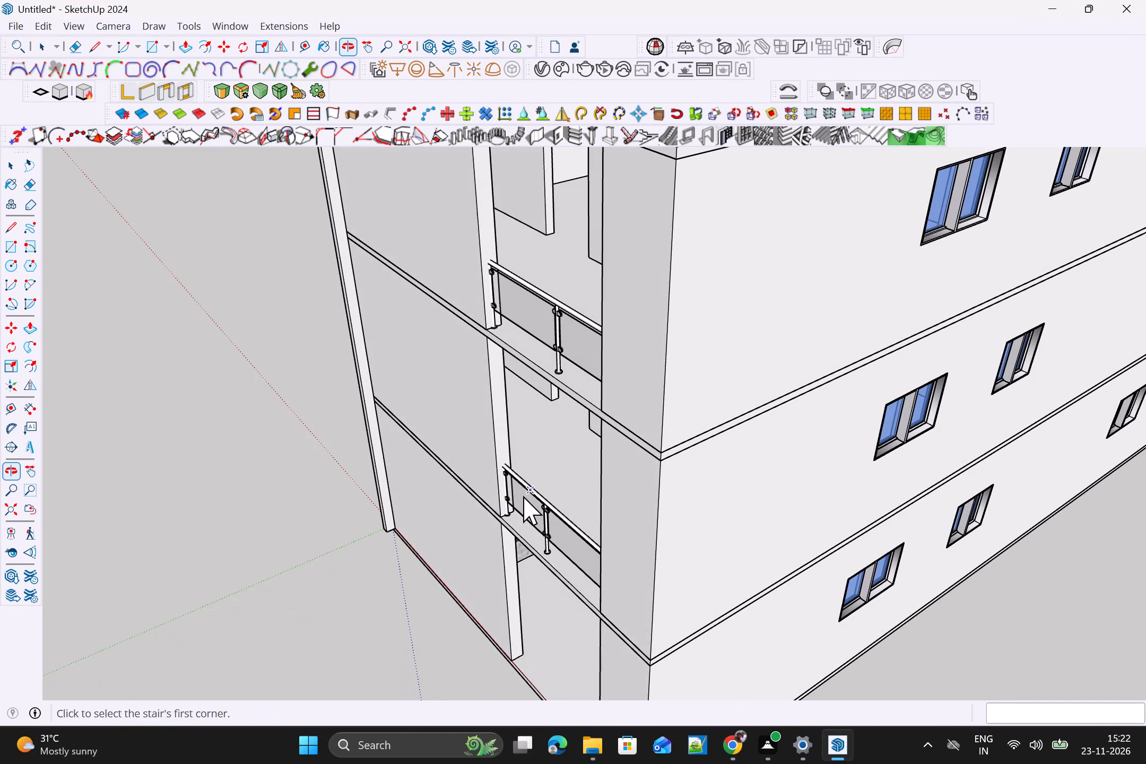
scroll(537, 422, "up", 5)
scroll(503, 359, "down", 5)
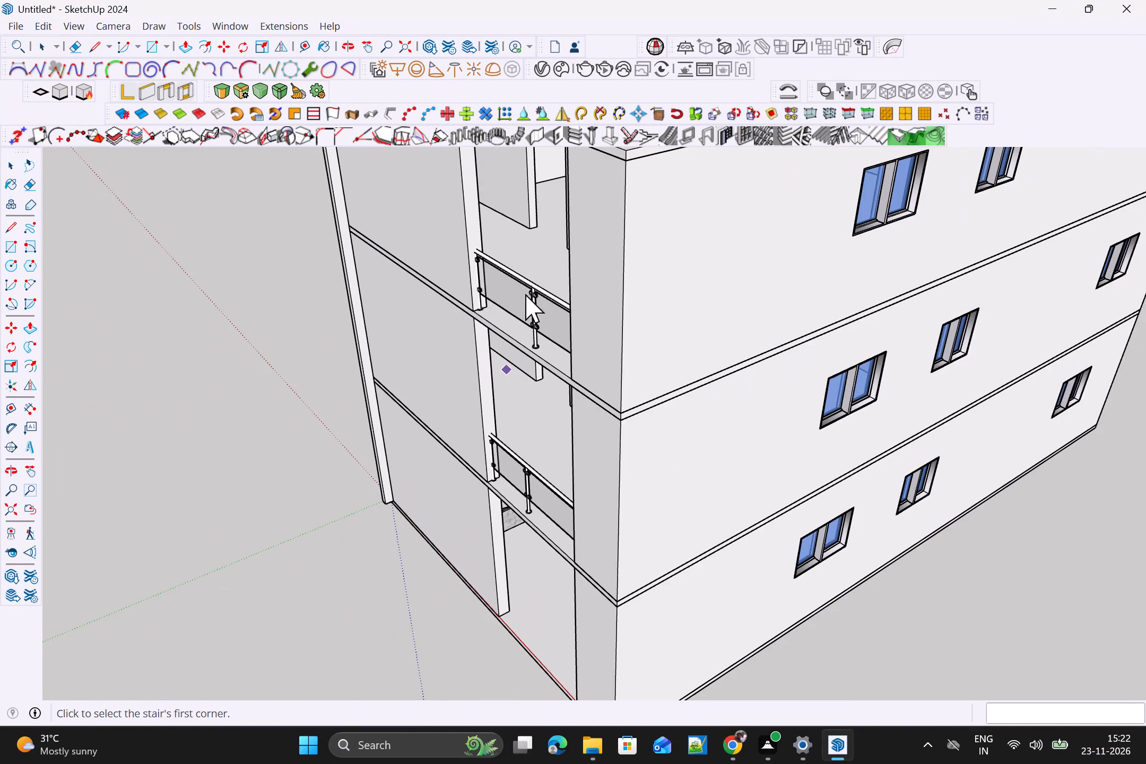
middle_click_drag(518, 289, 448, 284)
scroll(505, 210, "up", 4)
left_click(502, 190)
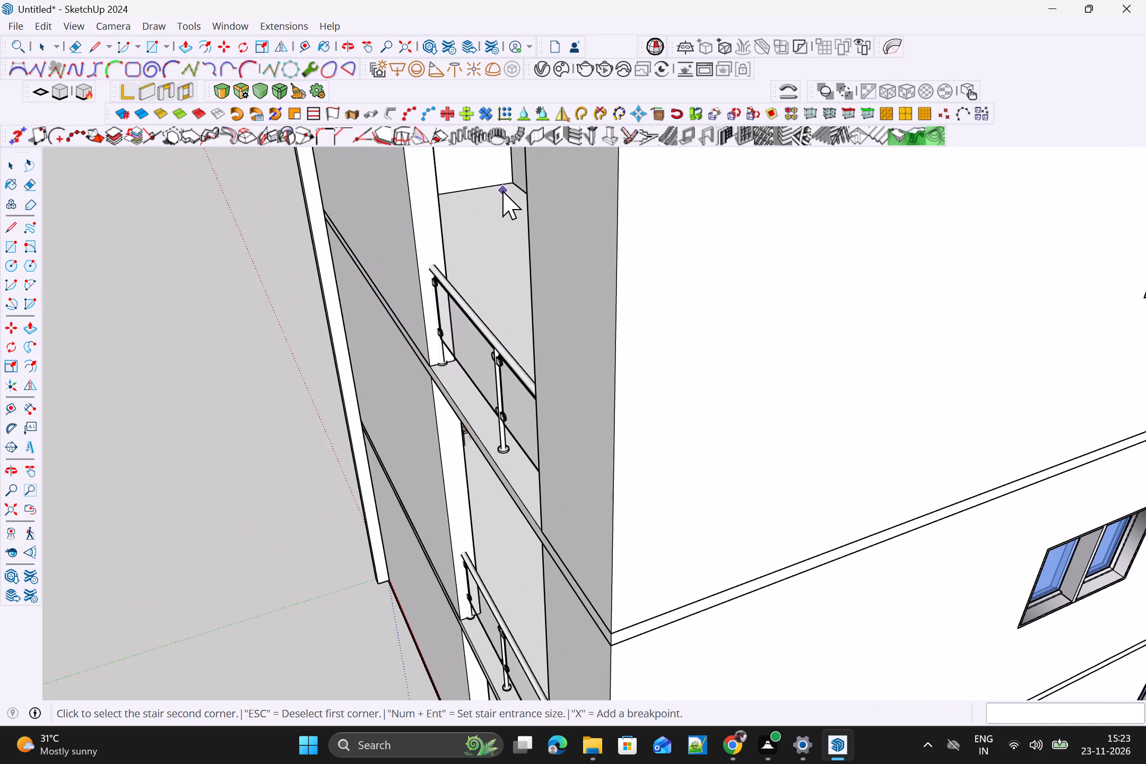
scroll(511, 217, "up", 7)
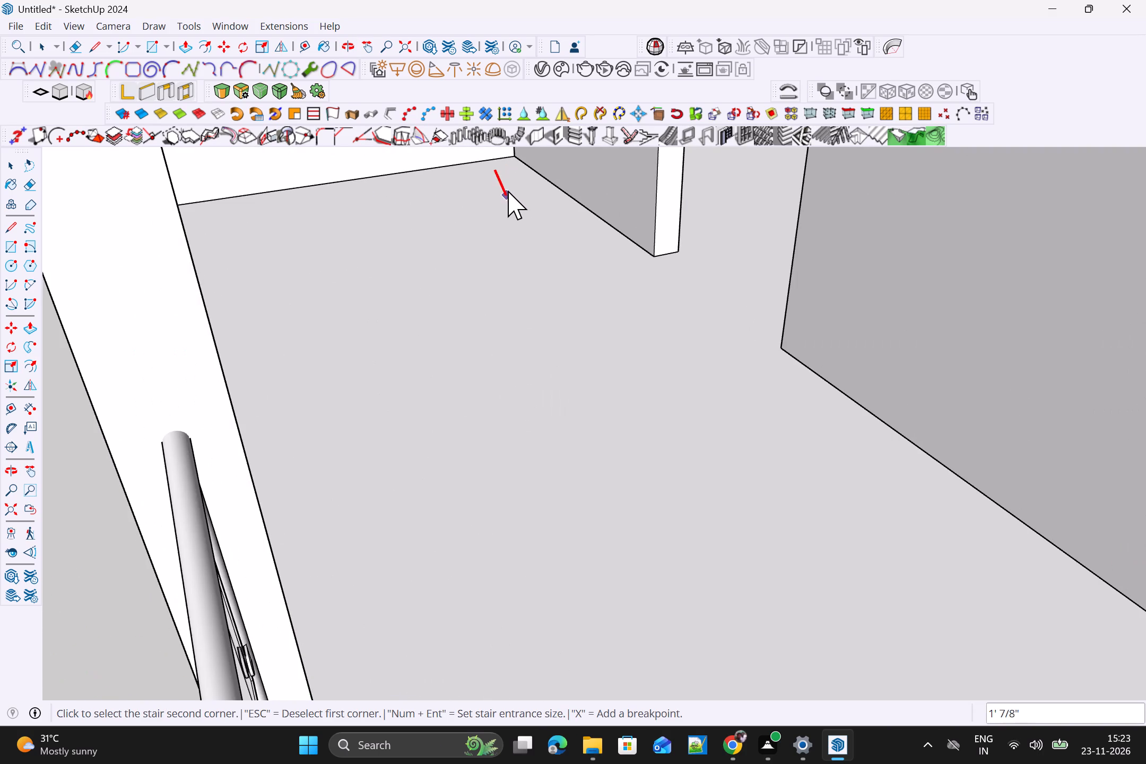
left_click(510, 190)
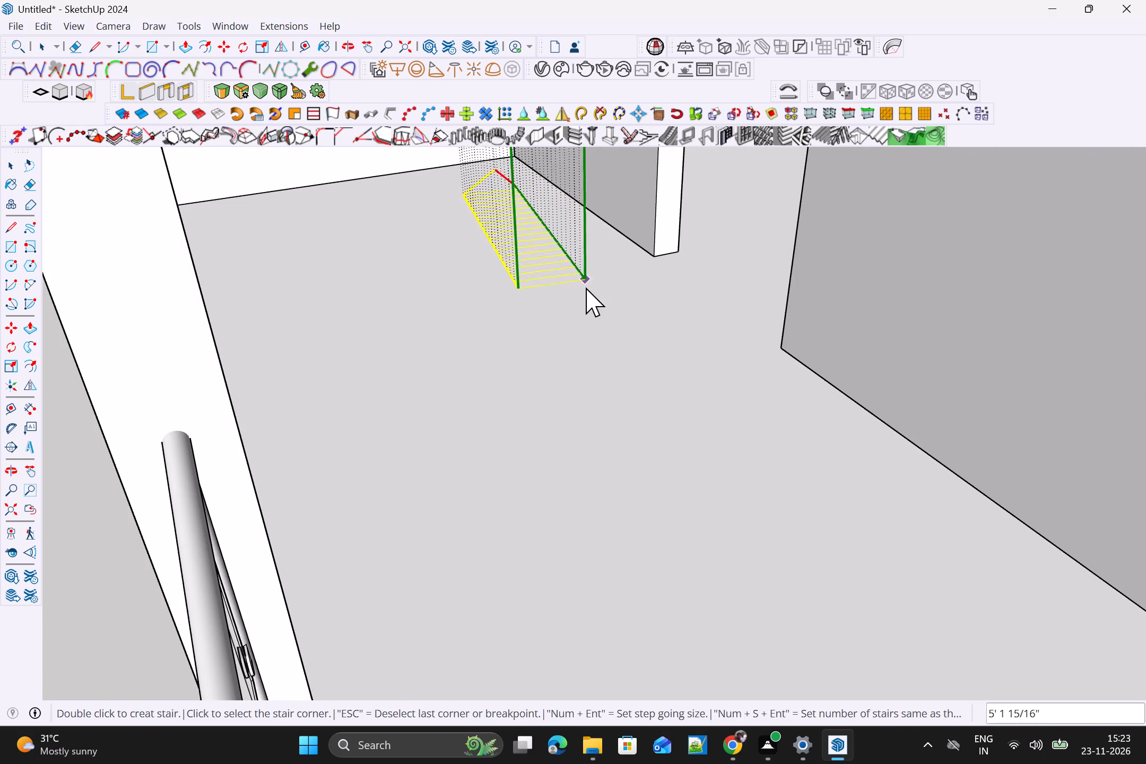
left_click(608, 288)
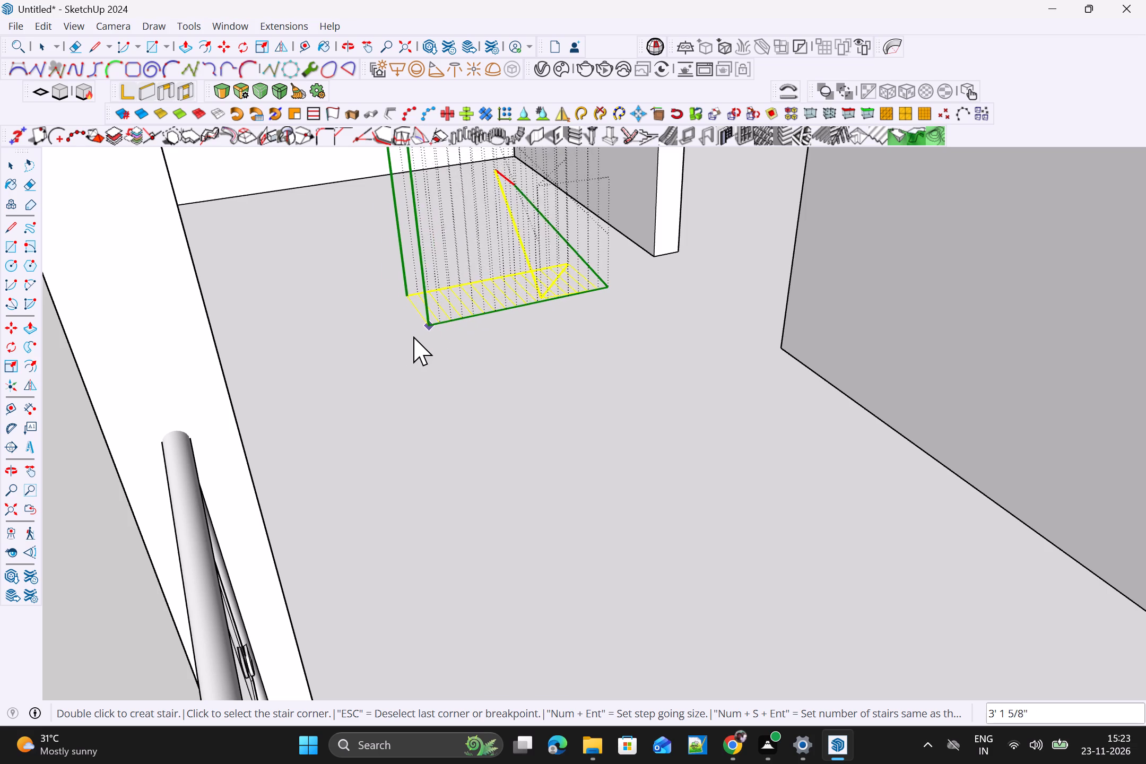
left_click(398, 338)
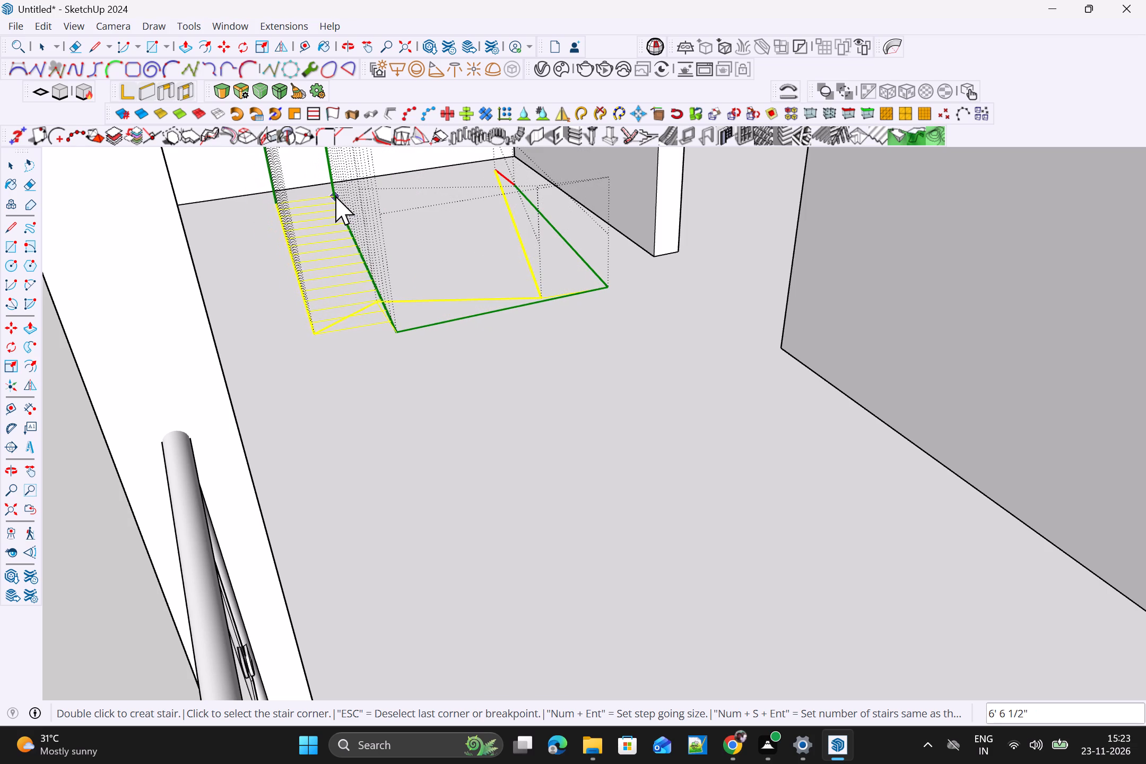
double_click(335, 194)
Examine the new top-storey stair where it reaches the rooftop room, and the front elevation around it.
scroll(333, 211, "down", 10)
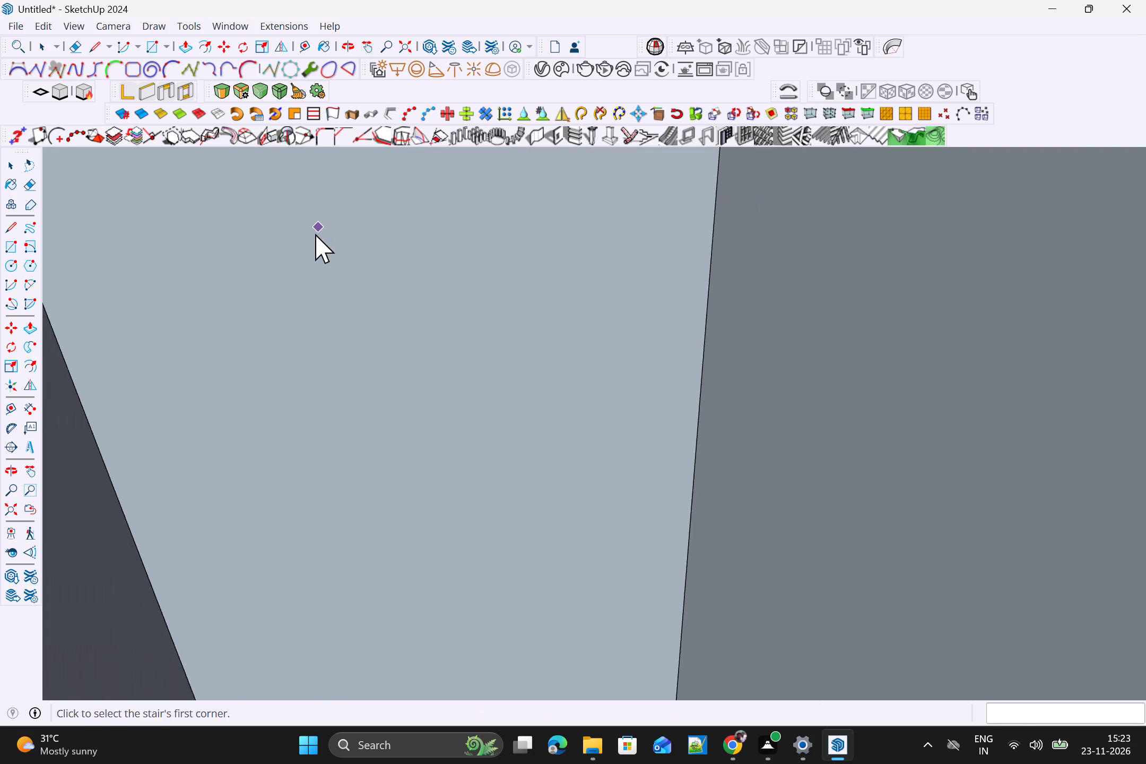
scroll(315, 234, "down", 18)
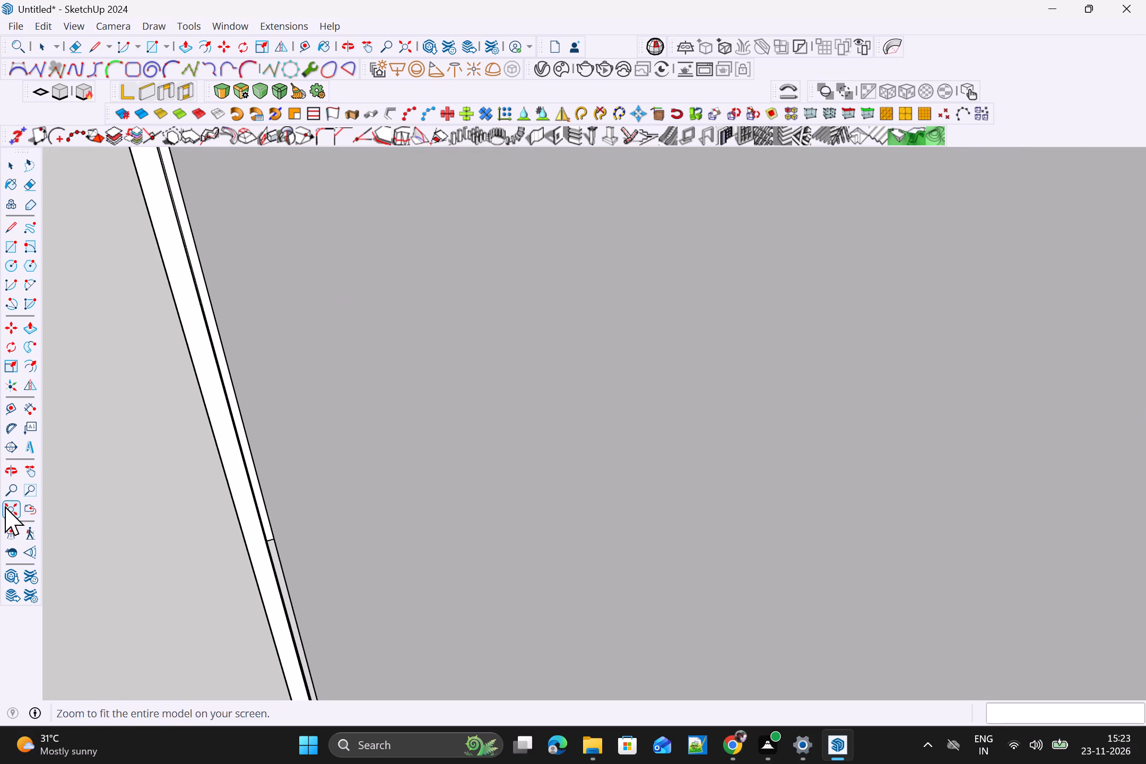
left_click(5, 506)
scroll(70, 541, "down", 3)
middle_click_drag(174, 519, 507, 473)
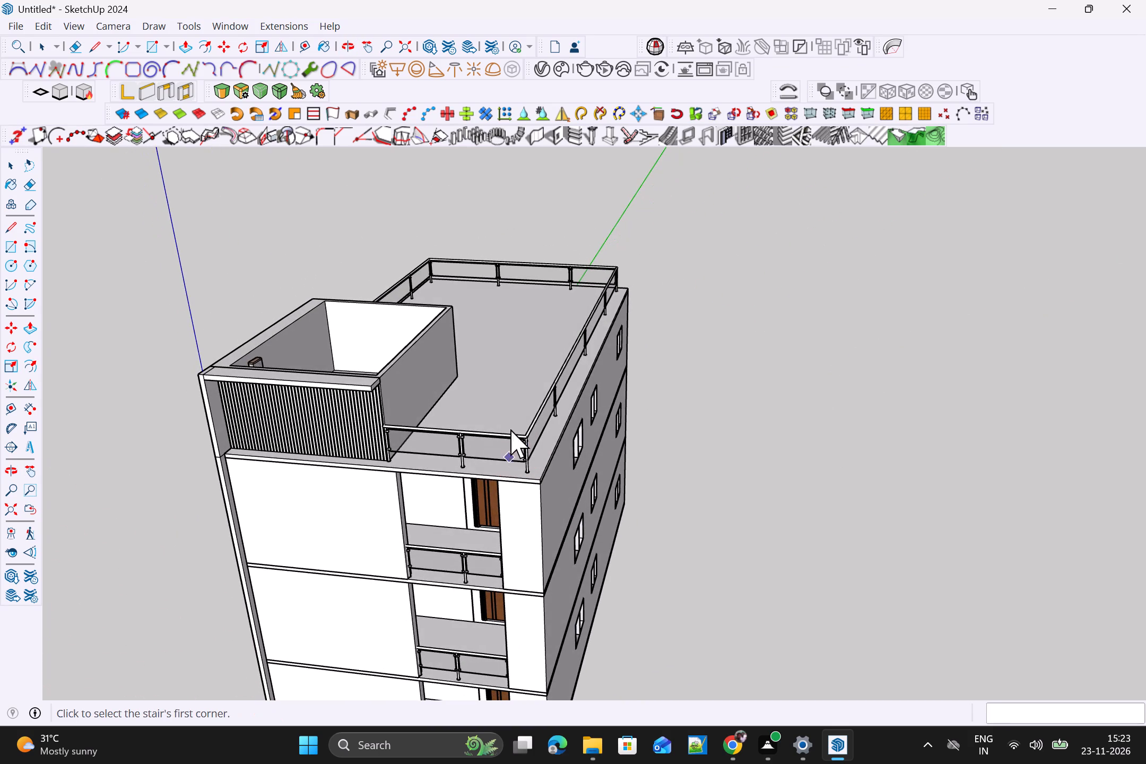
scroll(294, 389, "up", 5)
middle_click_drag(300, 412, 274, 642)
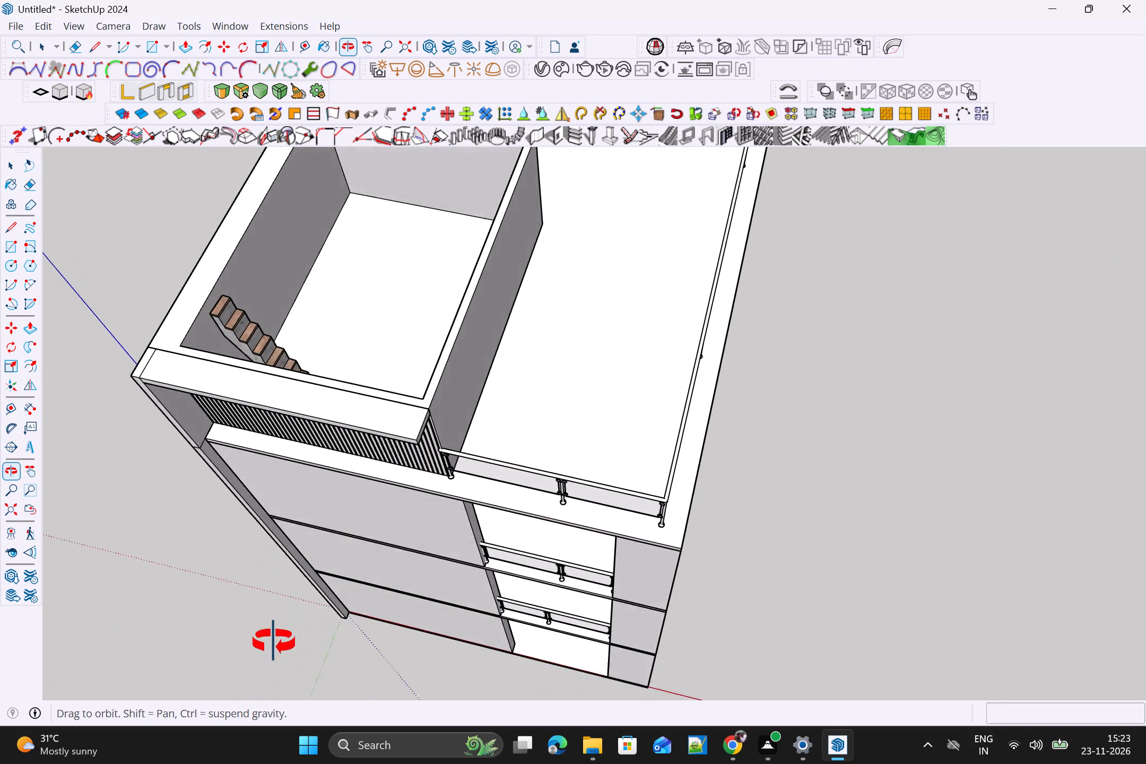
middle_click_drag(274, 642, 273, 665)
scroll(338, 484, "down", 5)
middle_click_drag(349, 506, 382, 430)
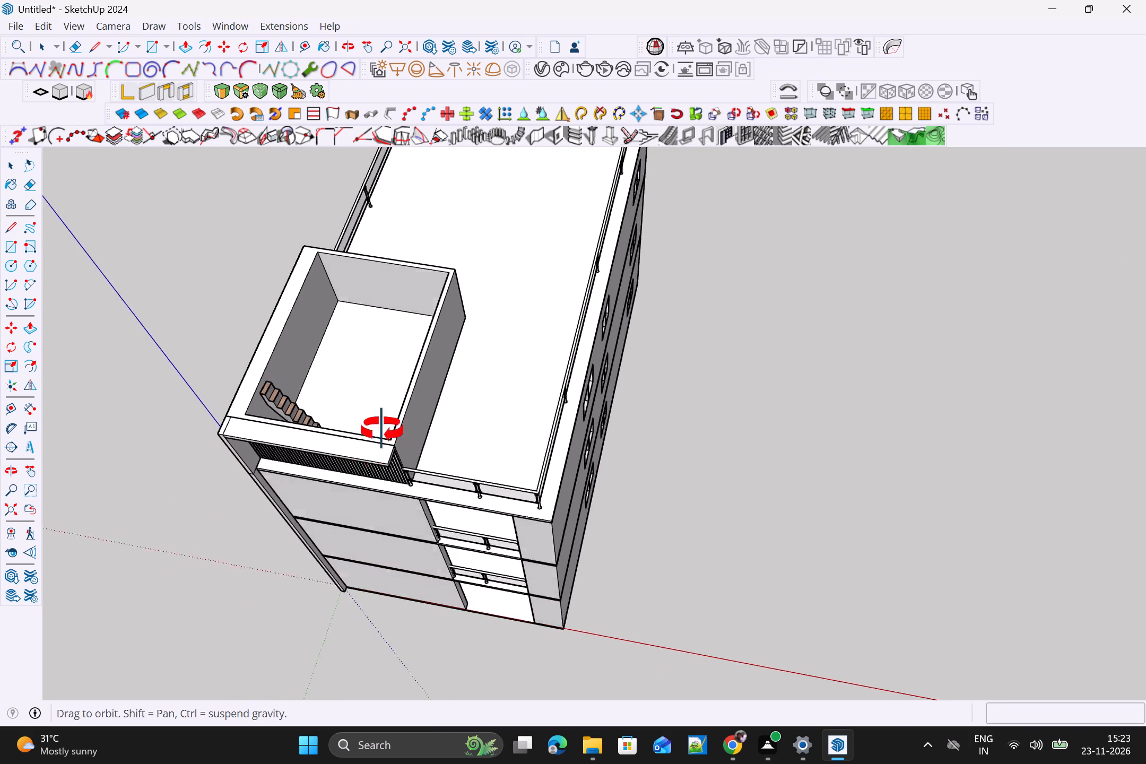
middle_click_drag(382, 430, 458, 219)
scroll(475, 527, "up", 5)
middle_click_drag(448, 556, 167, 534)
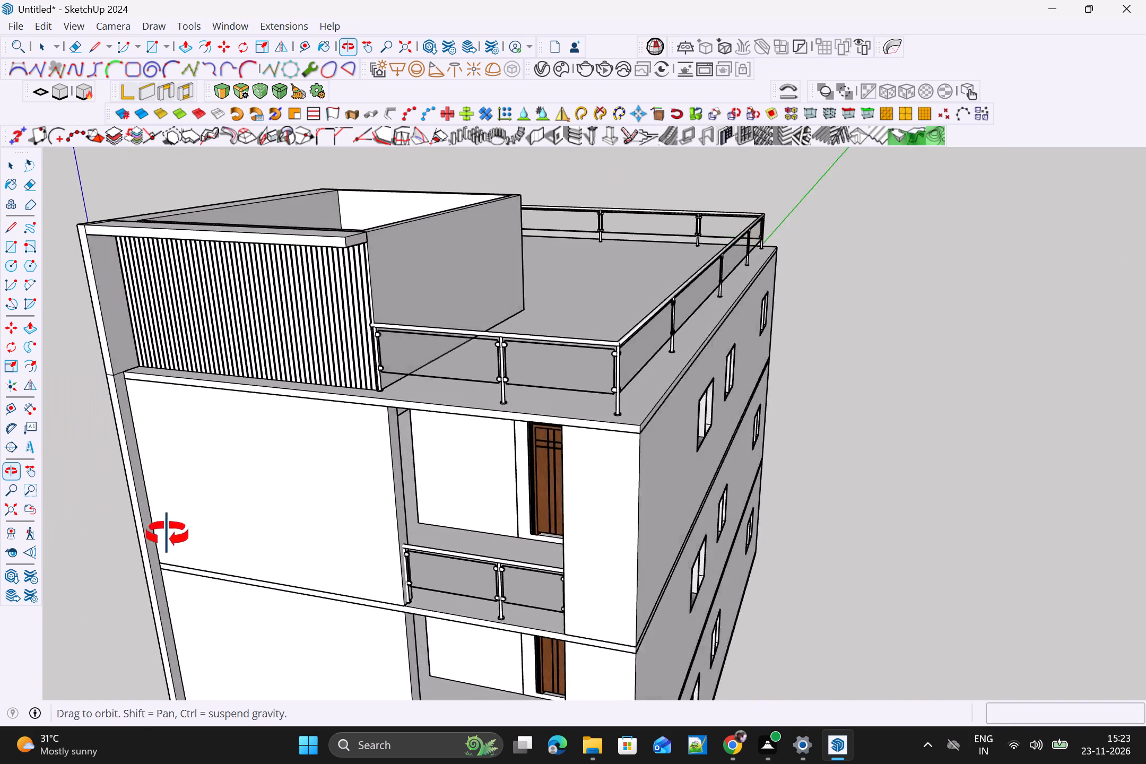
middle_click_drag(167, 534, 405, 490)
scroll(401, 494, "up", 1)
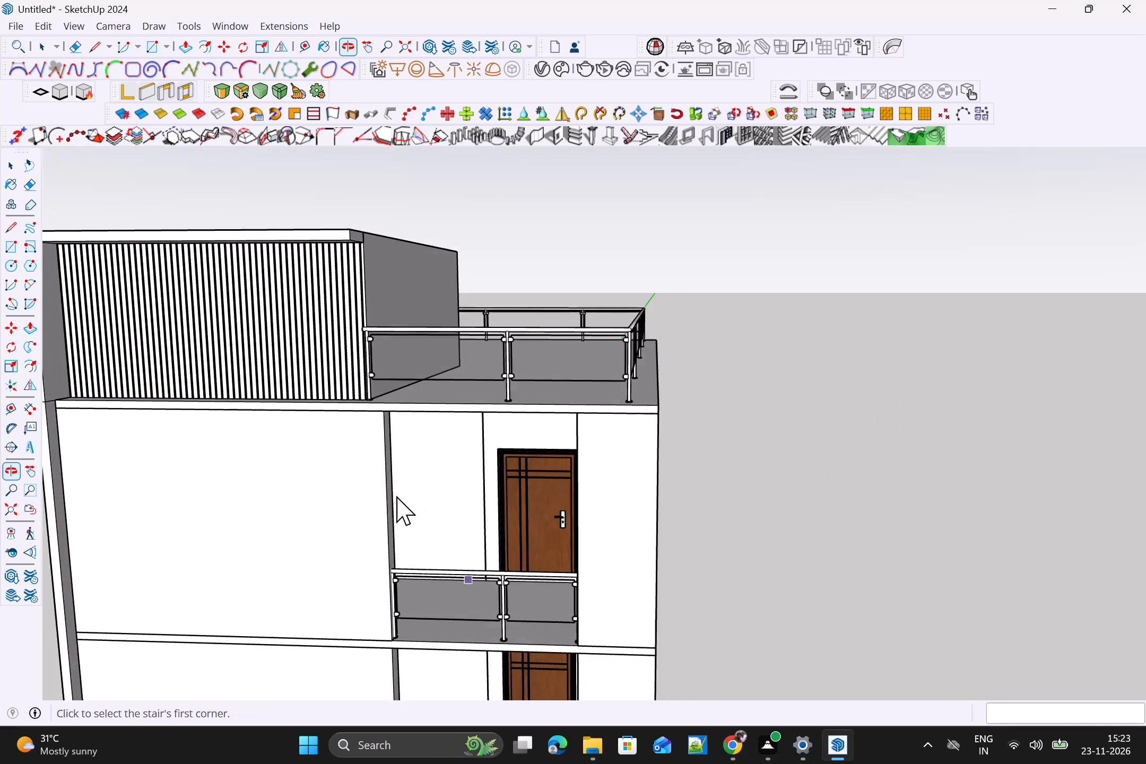
scroll(381, 509, "down", 10)
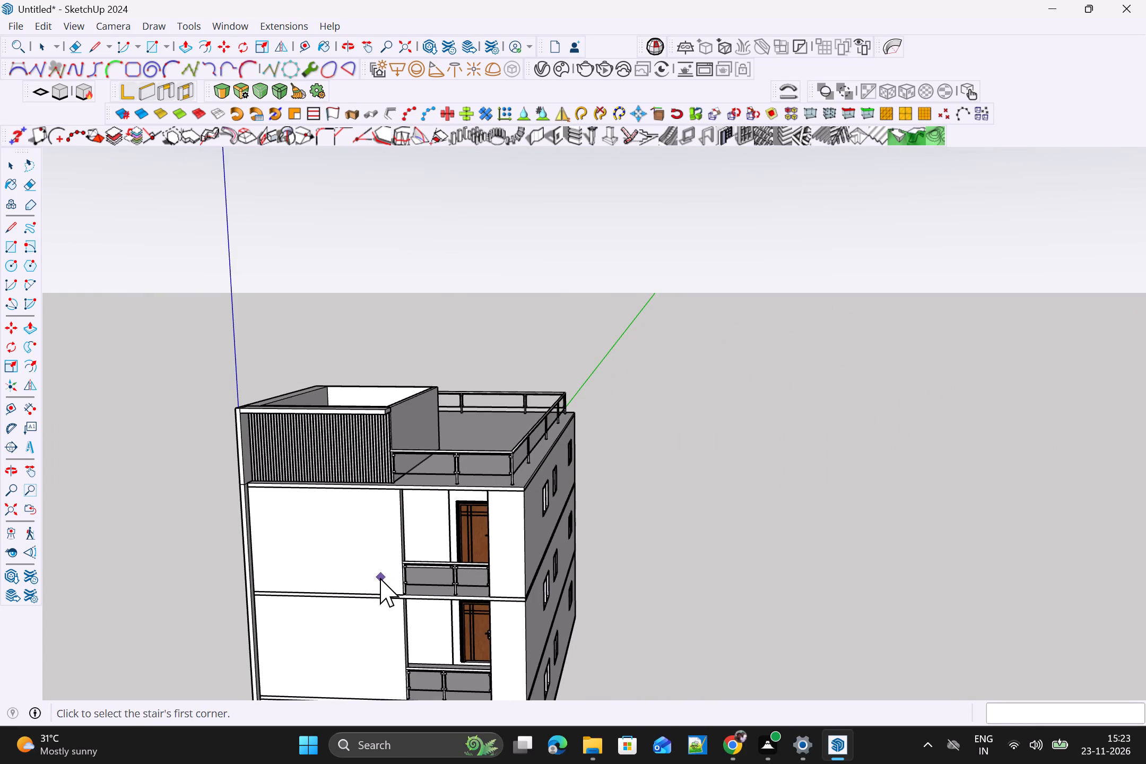
scroll(364, 585, "up", 4)
Open the top-storey wall group for editing and select its large blank front face beside the balcony.
key("space")
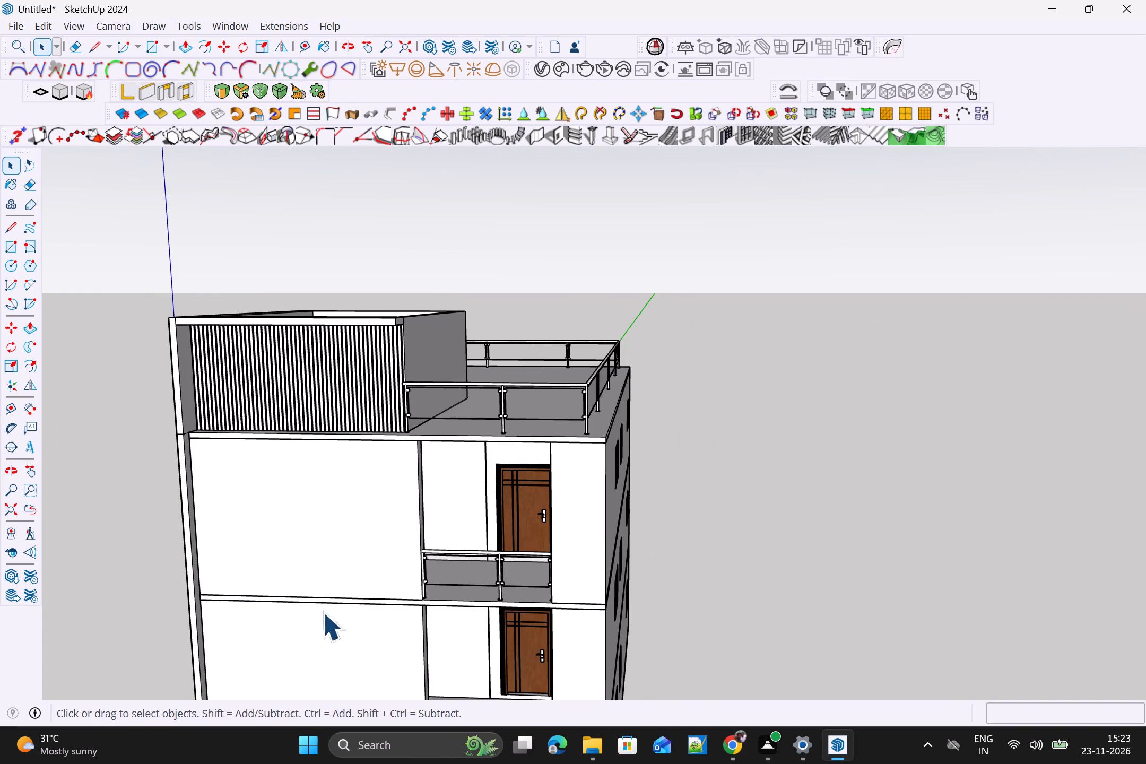
triple_click(341, 526)
left_click(342, 526)
scroll(344, 527, "down", 1)
left_click(342, 527)
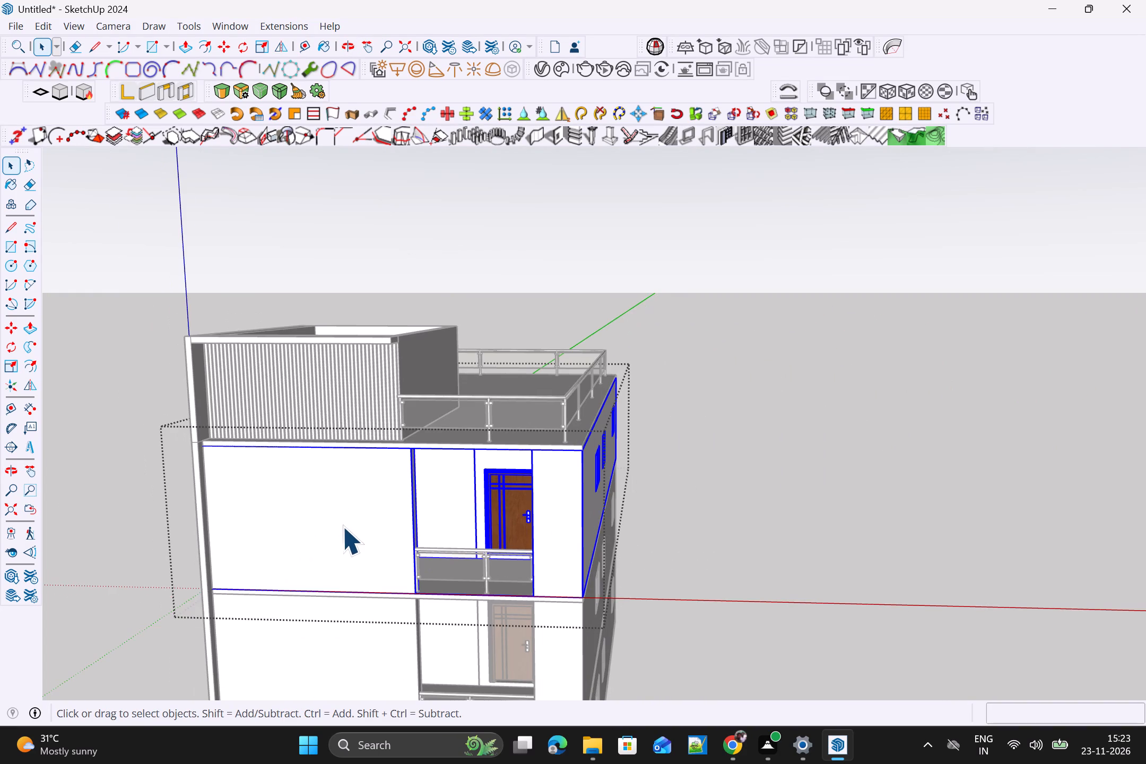
triple_click(334, 516)
scroll(324, 513, "up", 4)
triple_click(324, 513)
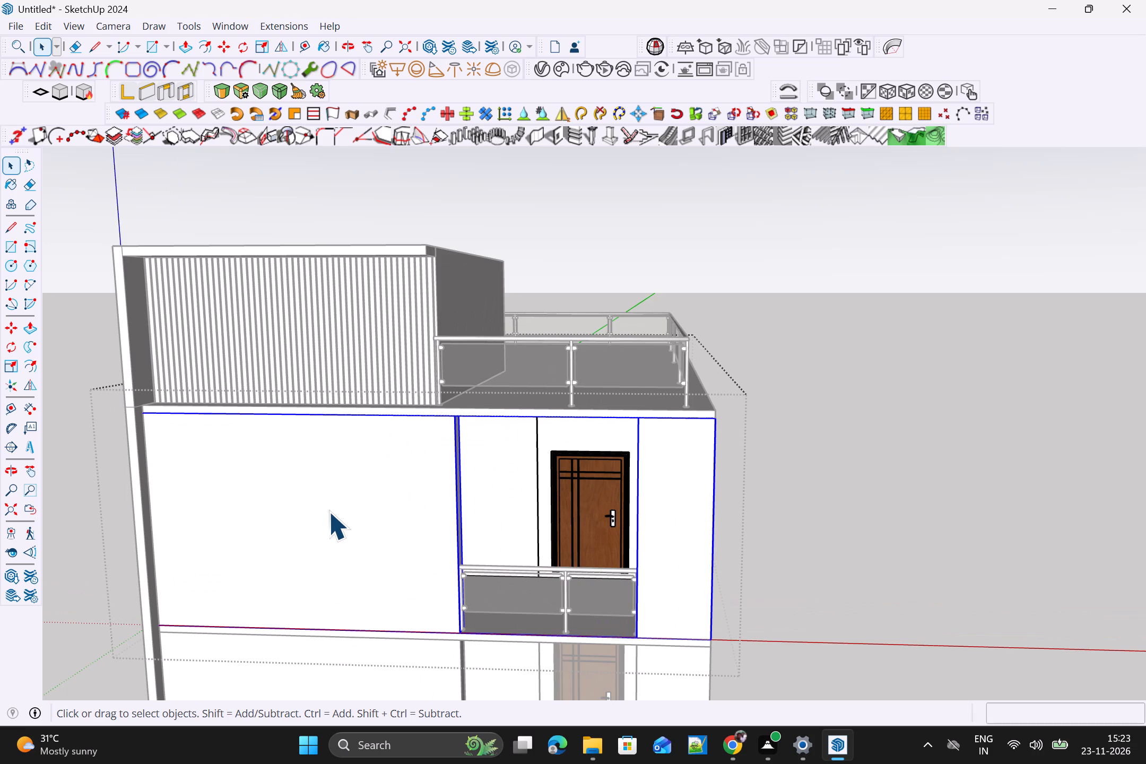
left_click(328, 511)
triple_click(334, 510)
left_click(334, 510)
left_click(334, 510)
scroll(333, 509, "up", 5)
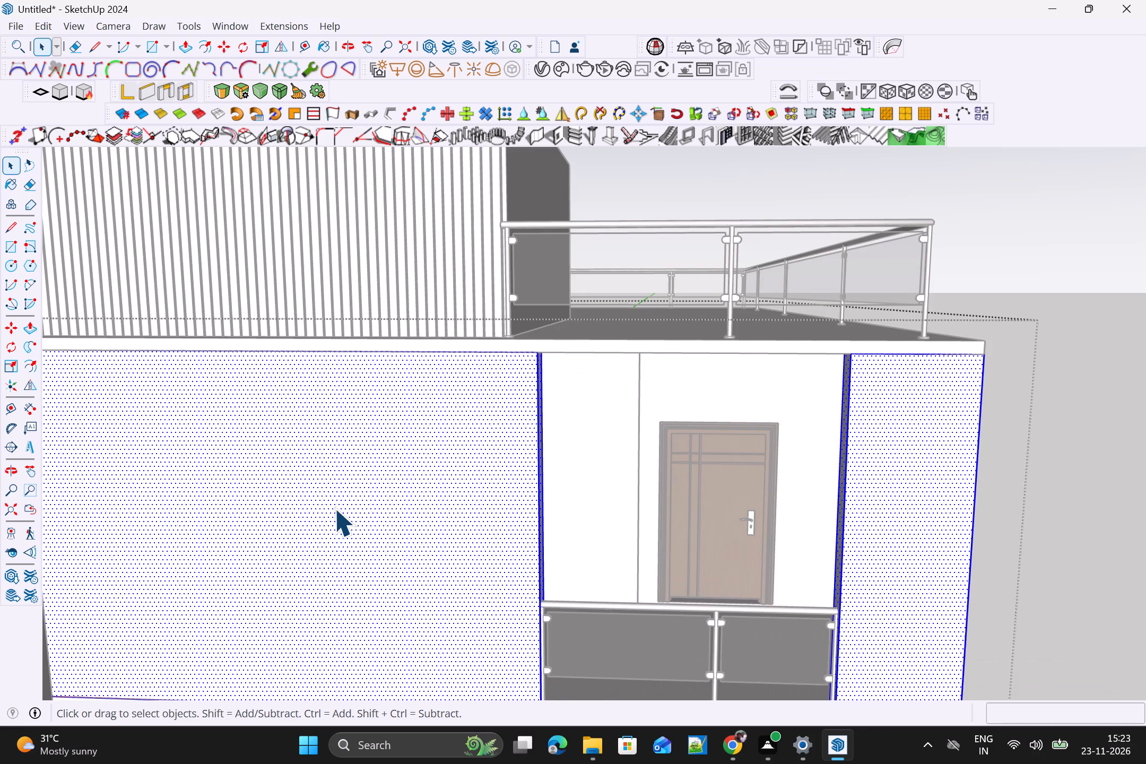
left_click(341, 507)
Place a vertical guide 2' in from the blank front face's edge beside the balcony.
key("r")
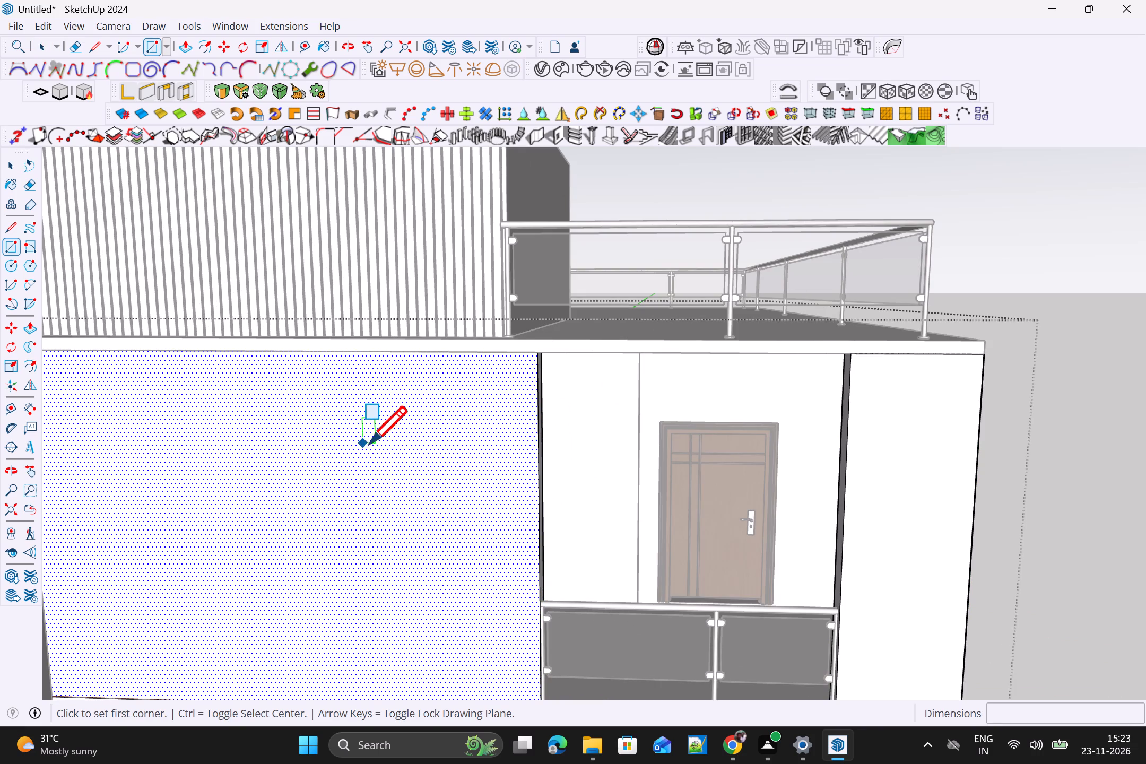
scroll(388, 451, "down", 3)
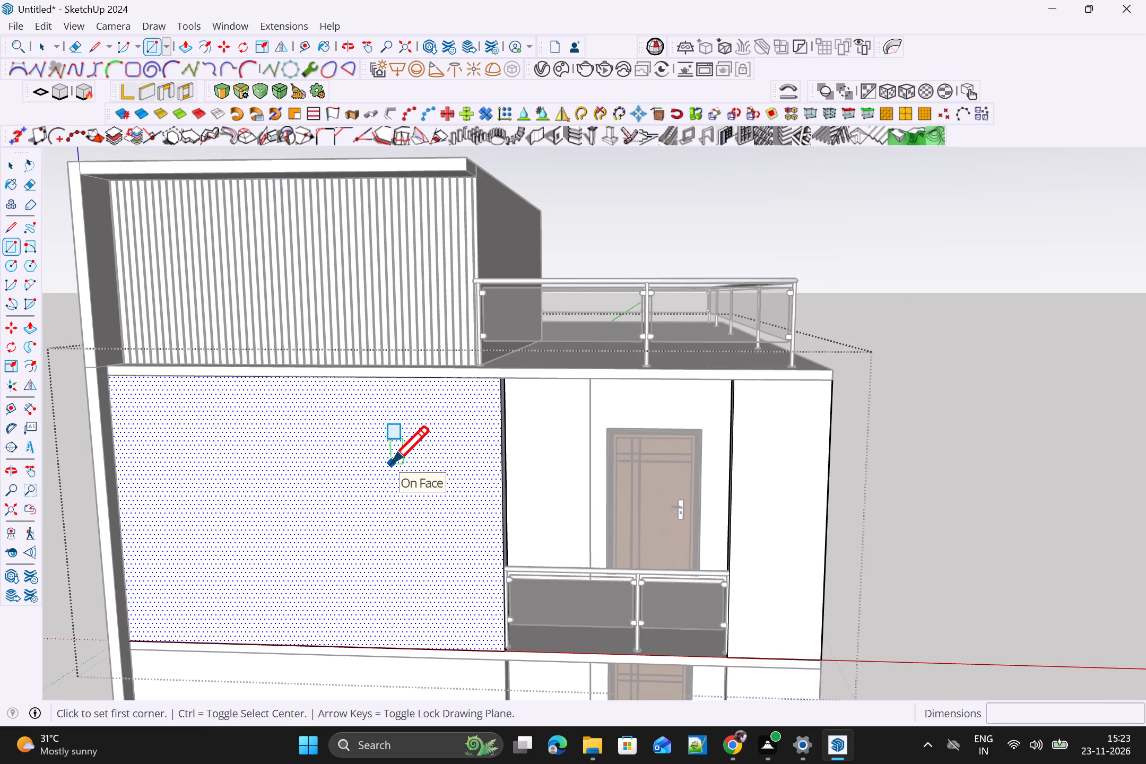
key("t")
left_click_drag(501, 482, 493, 480)
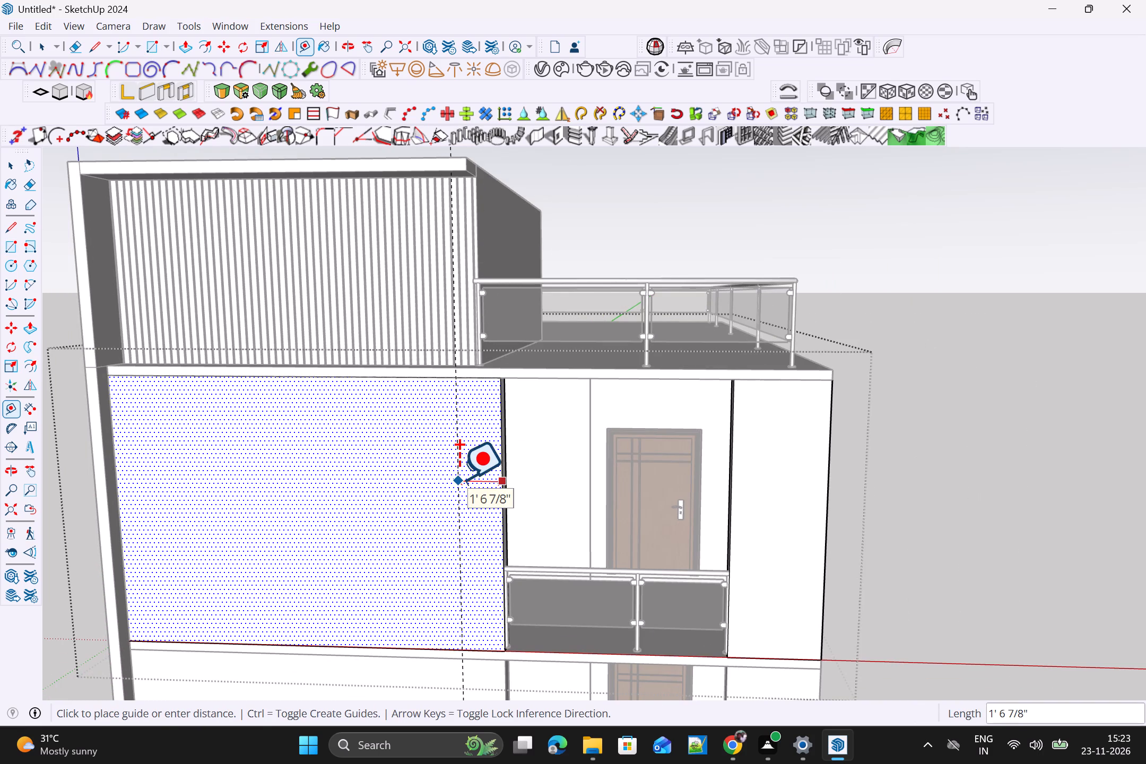
key("2")
key("apostrophe")
key("Return")
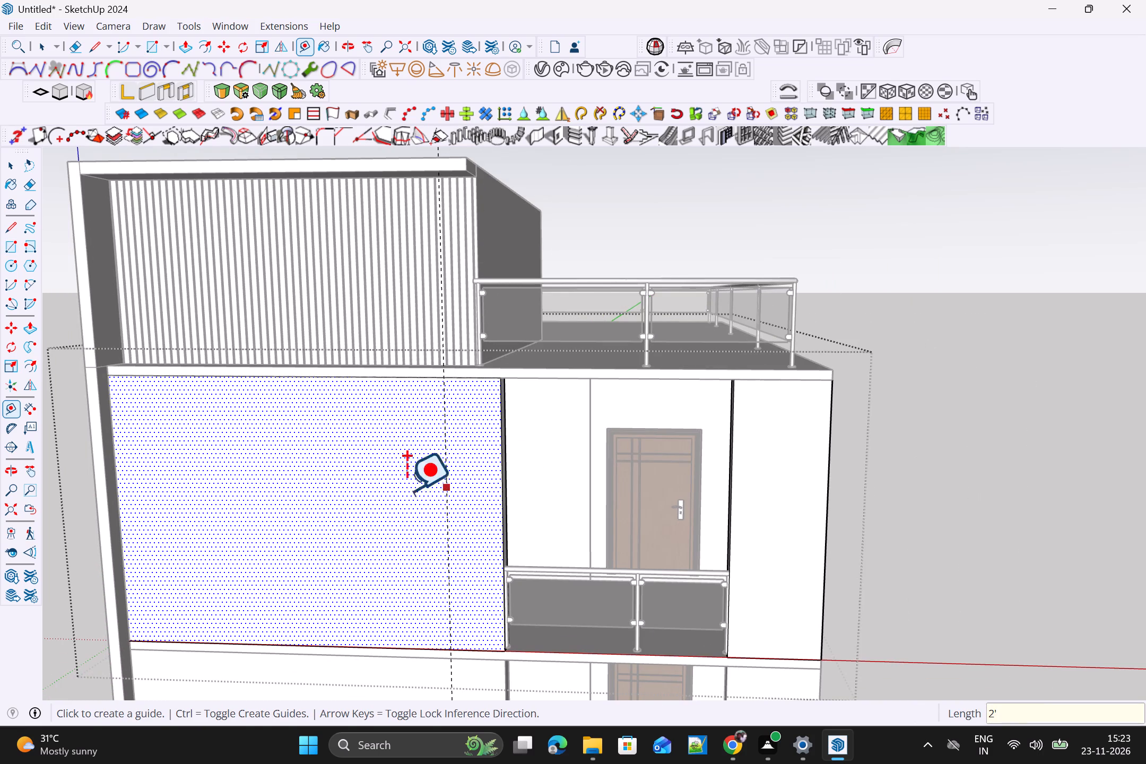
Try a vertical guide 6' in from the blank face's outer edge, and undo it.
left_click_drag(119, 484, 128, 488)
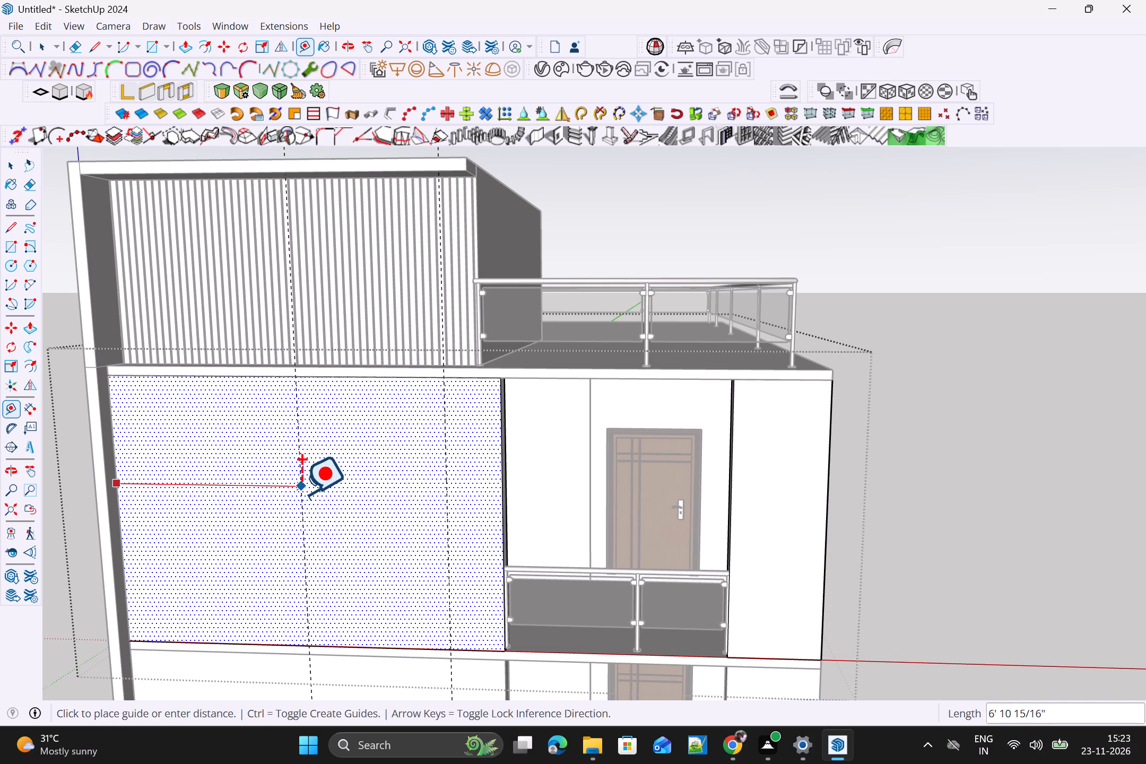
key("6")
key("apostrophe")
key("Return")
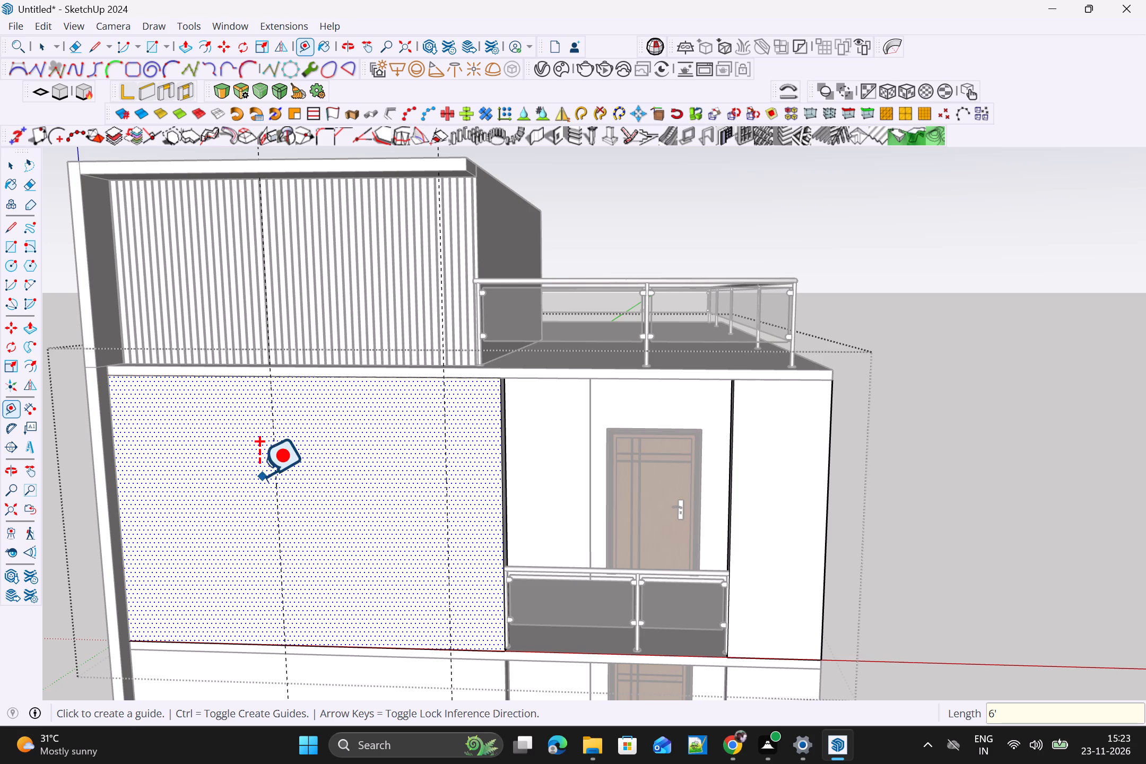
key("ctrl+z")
Place a vertical guide 7' in from the blank front face's outer edge, opposite the balcony.
left_click_drag(120, 480, 121, 482)
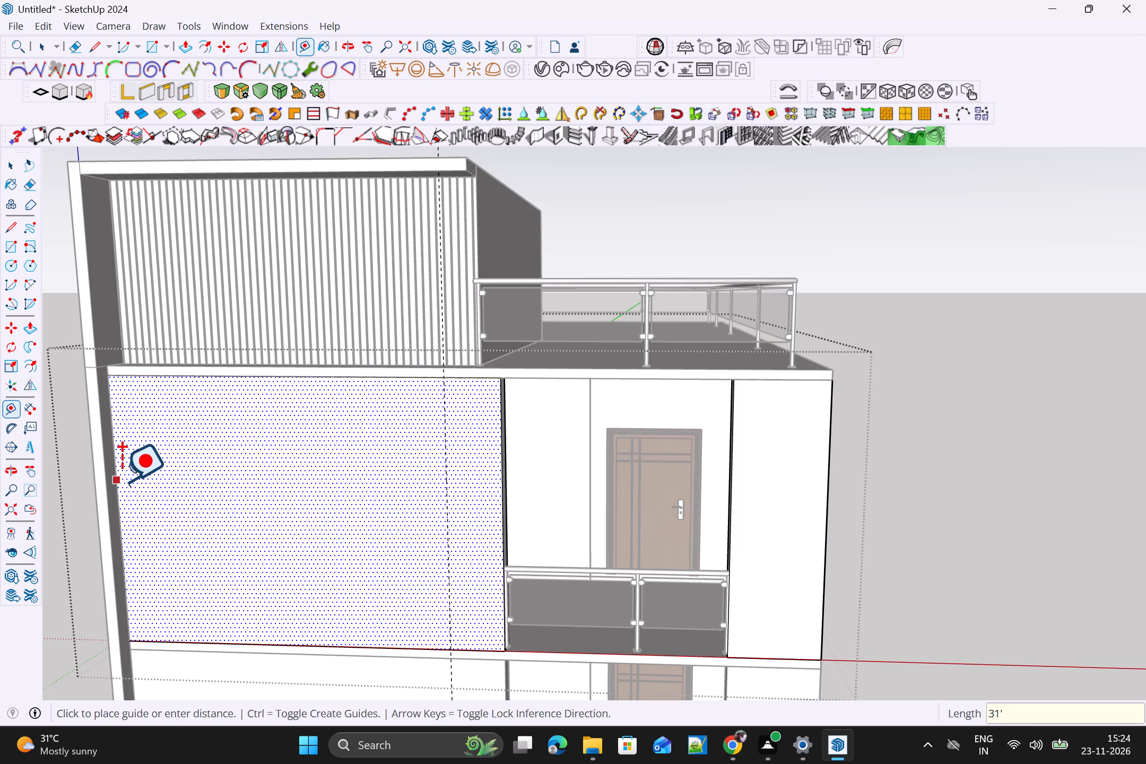
left_click_drag(121, 482, 132, 482)
key("7")
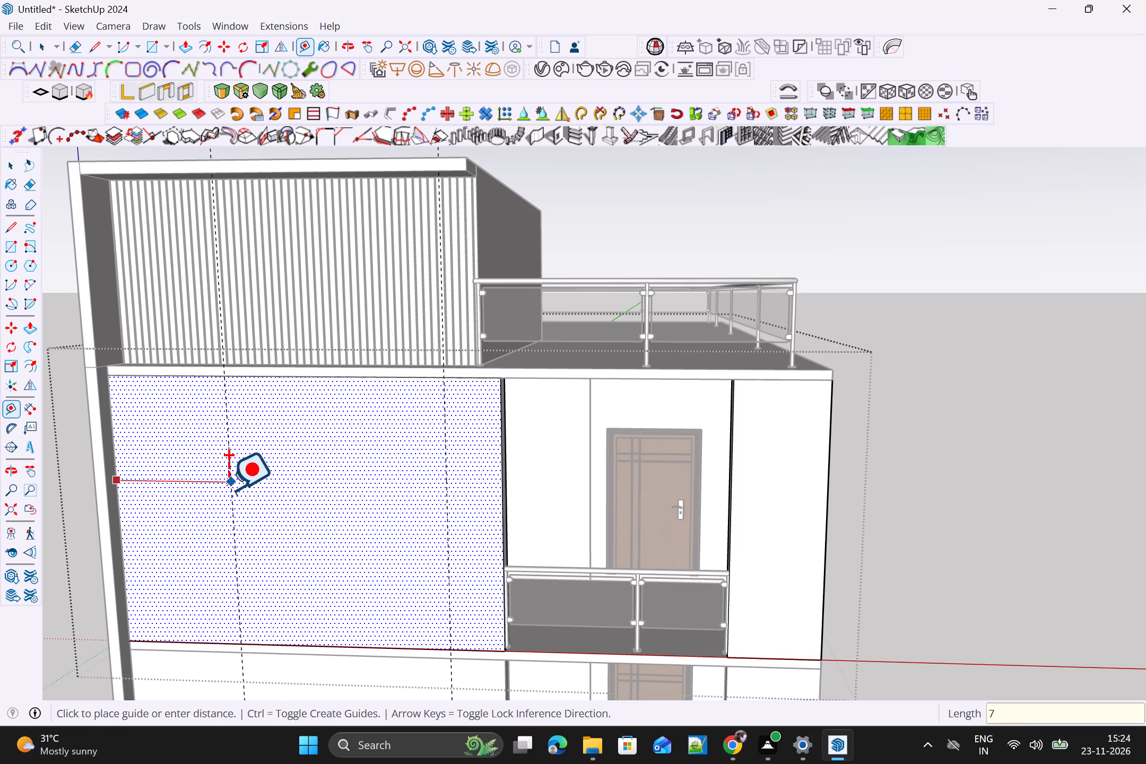
key("apostrophe")
key("Return")
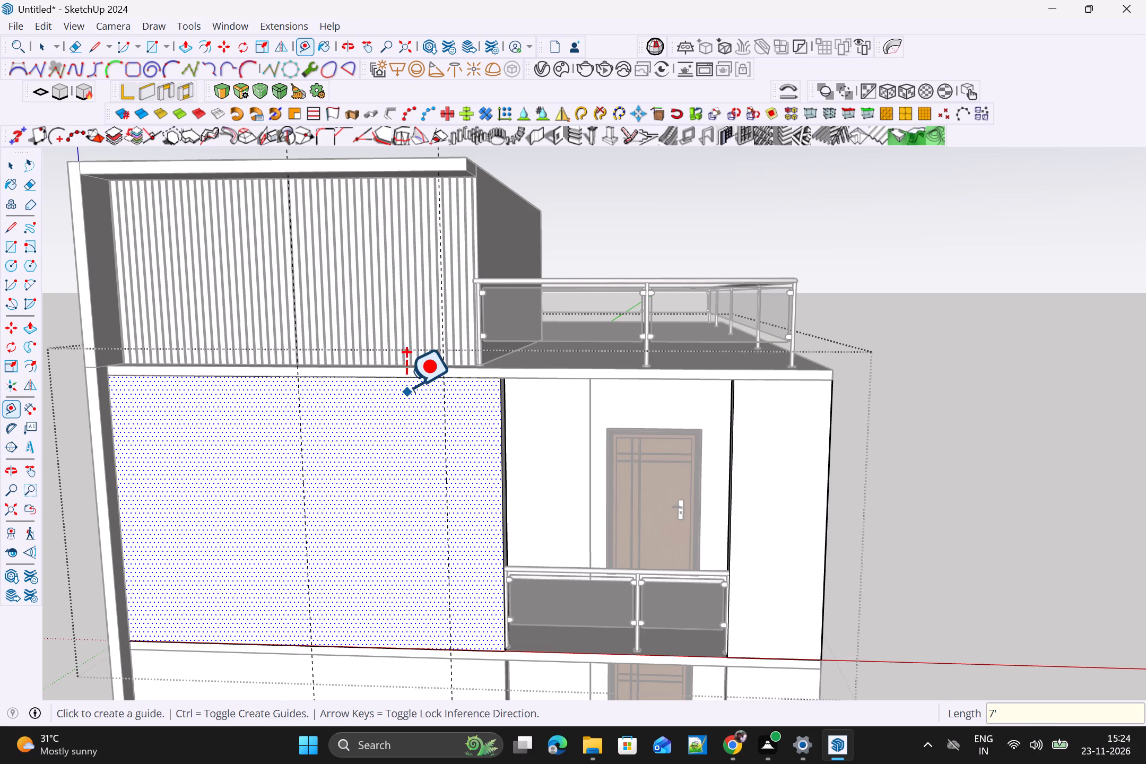
scroll(412, 433, "up", 3)
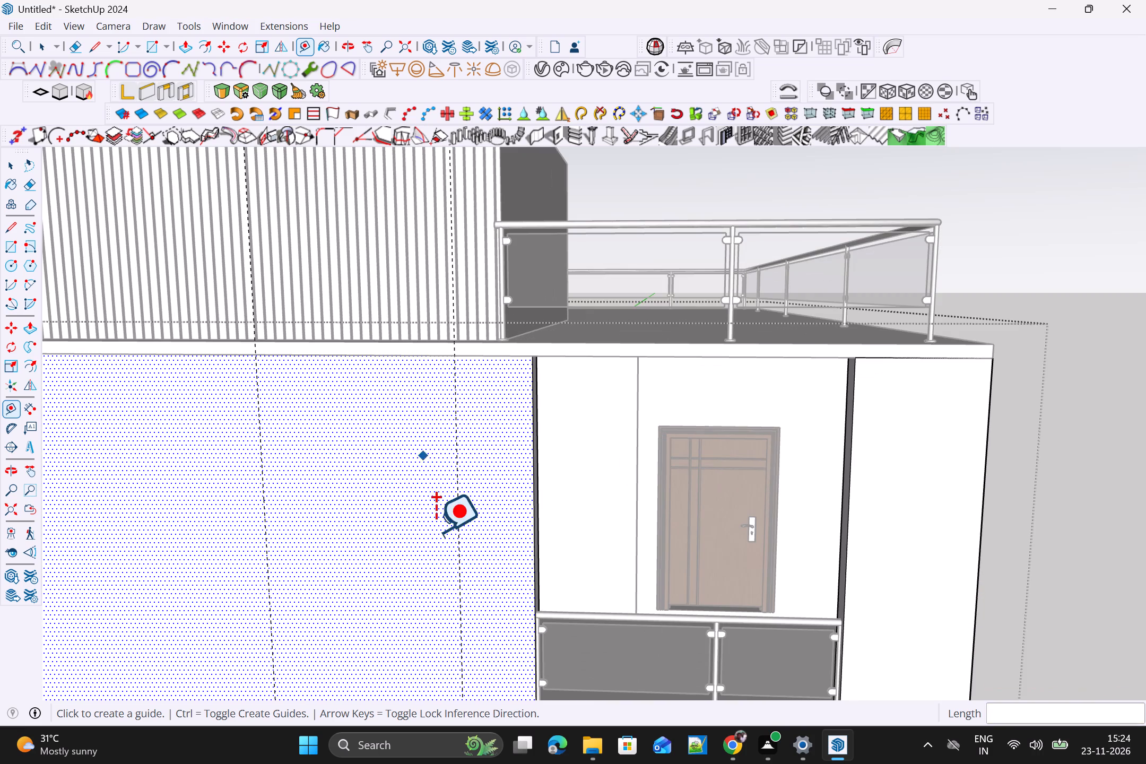
Place a horizontal guide 3' below the top edge of the top-storey wall's large blank front face.
scroll(429, 421, "down", 7)
middle_click_drag(606, 589, 624, 407)
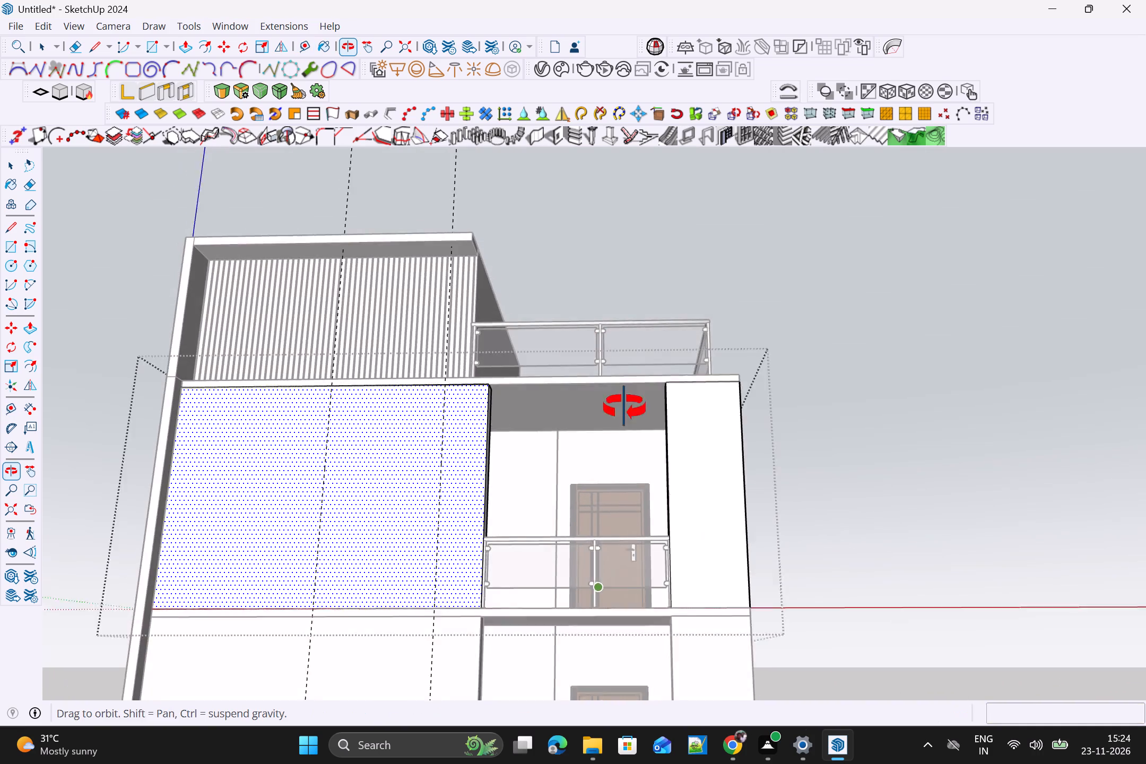
middle_click_drag(624, 407, 619, 407)
scroll(403, 389, "up", 5)
left_click(397, 380)
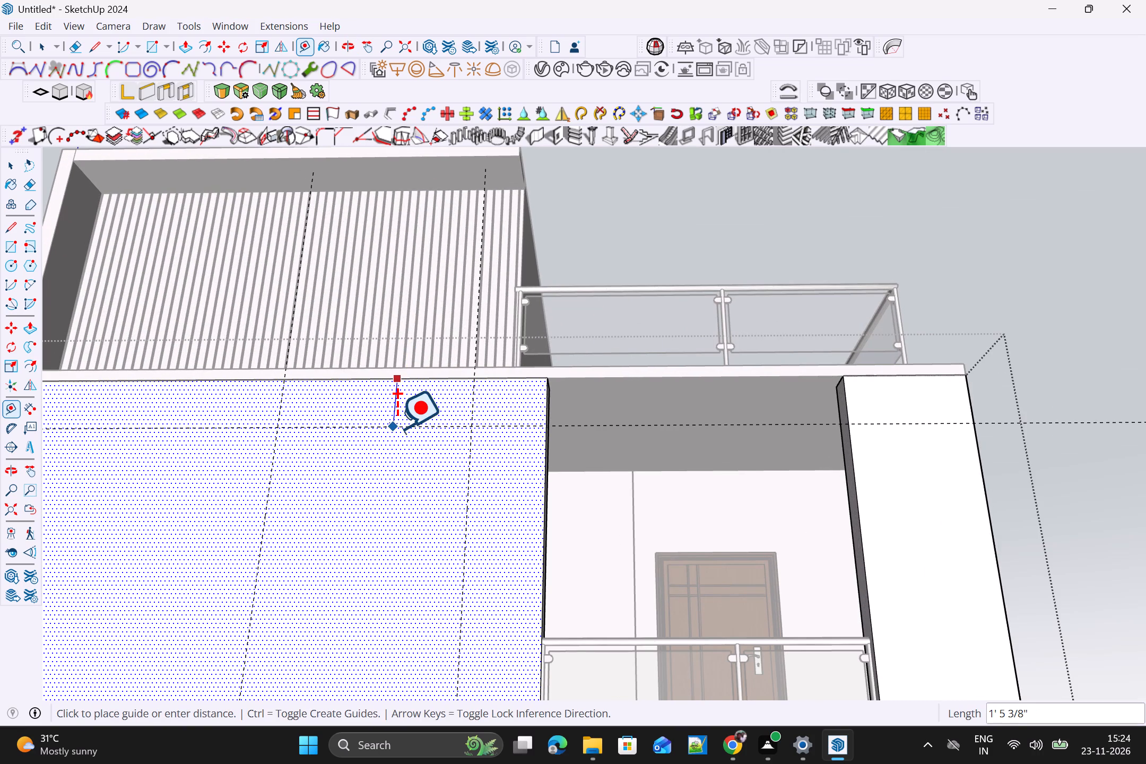
scroll(397, 429, "down", 9)
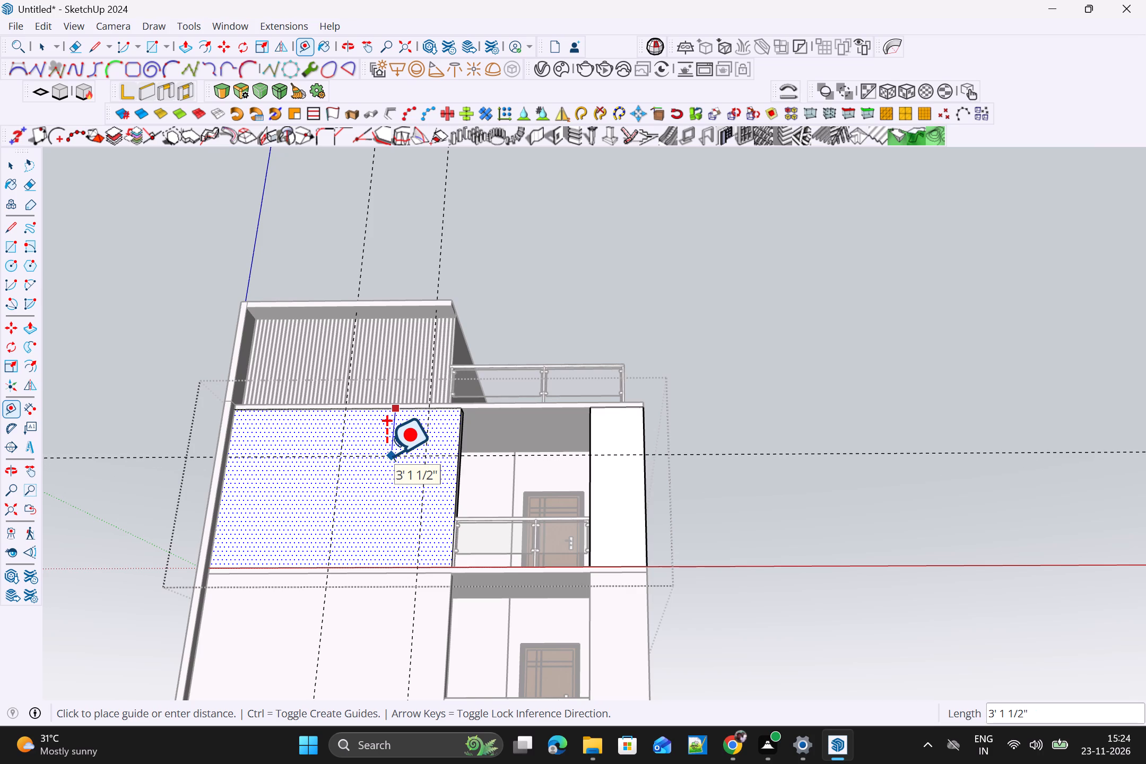
key("3")
key("apostrophe")
key("Return")
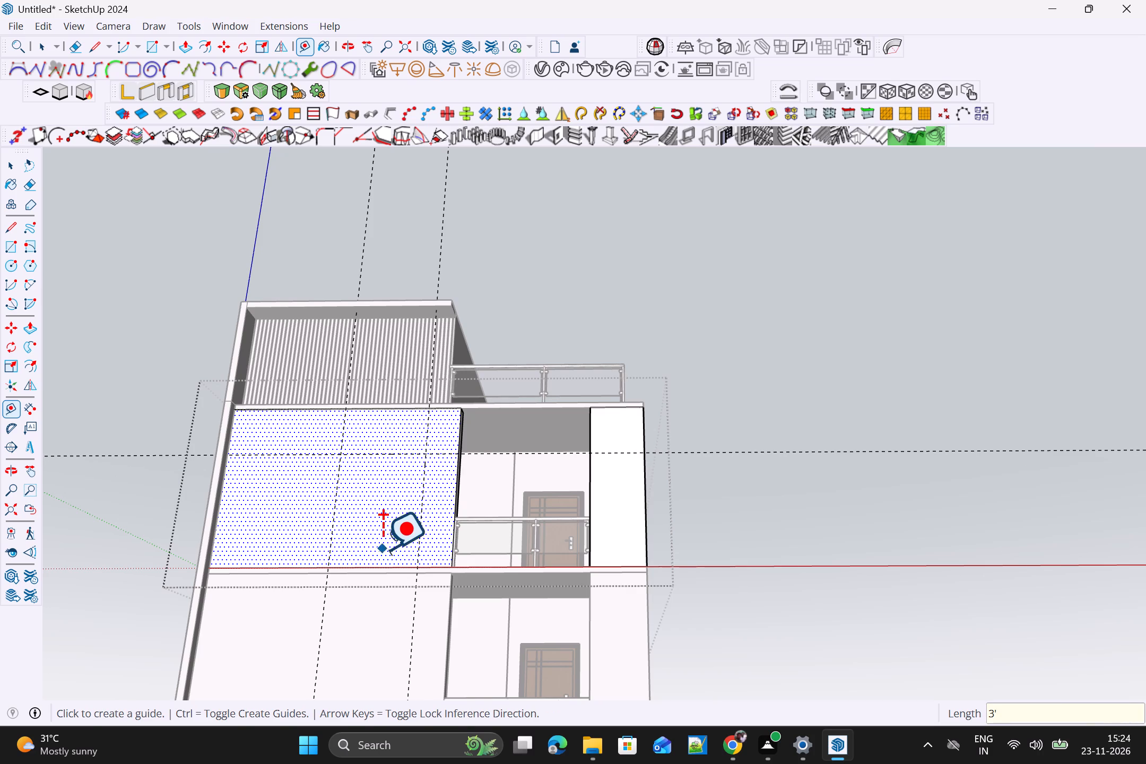
Place a horizontal guide 2' above the bottom edge of the same blank front face.
left_click_drag(382, 564, 389, 551)
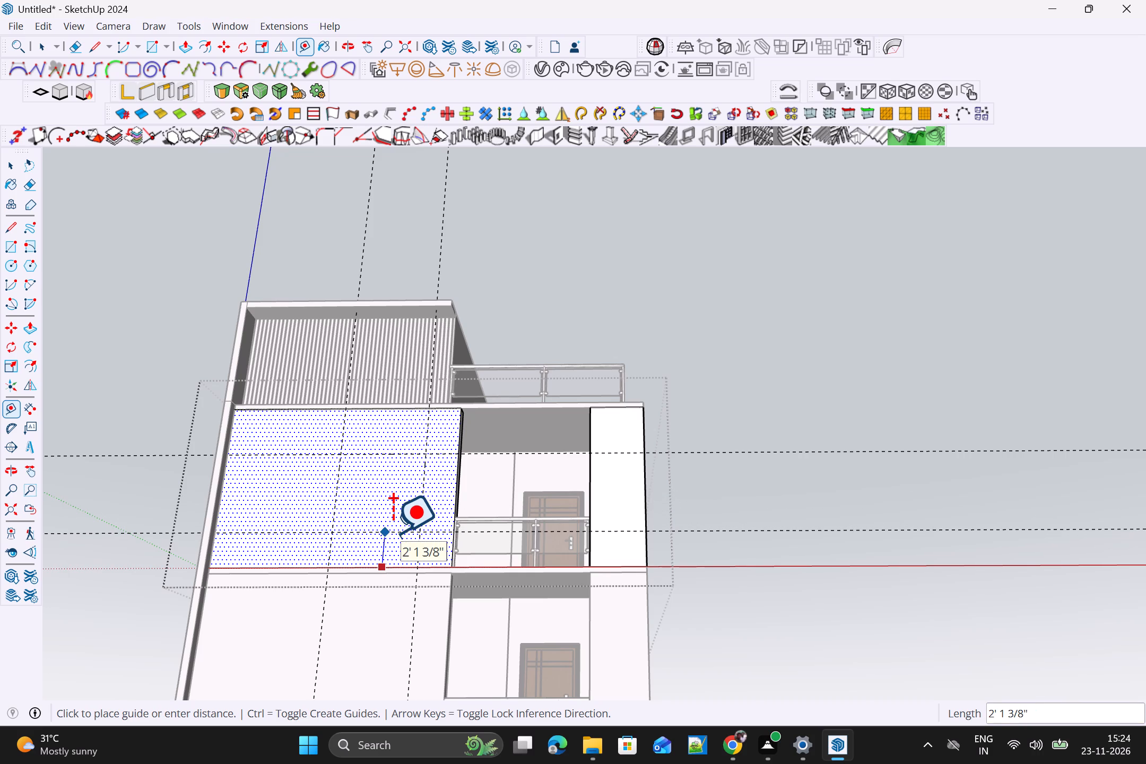
key("2")
key("apostrophe")
key("Return")
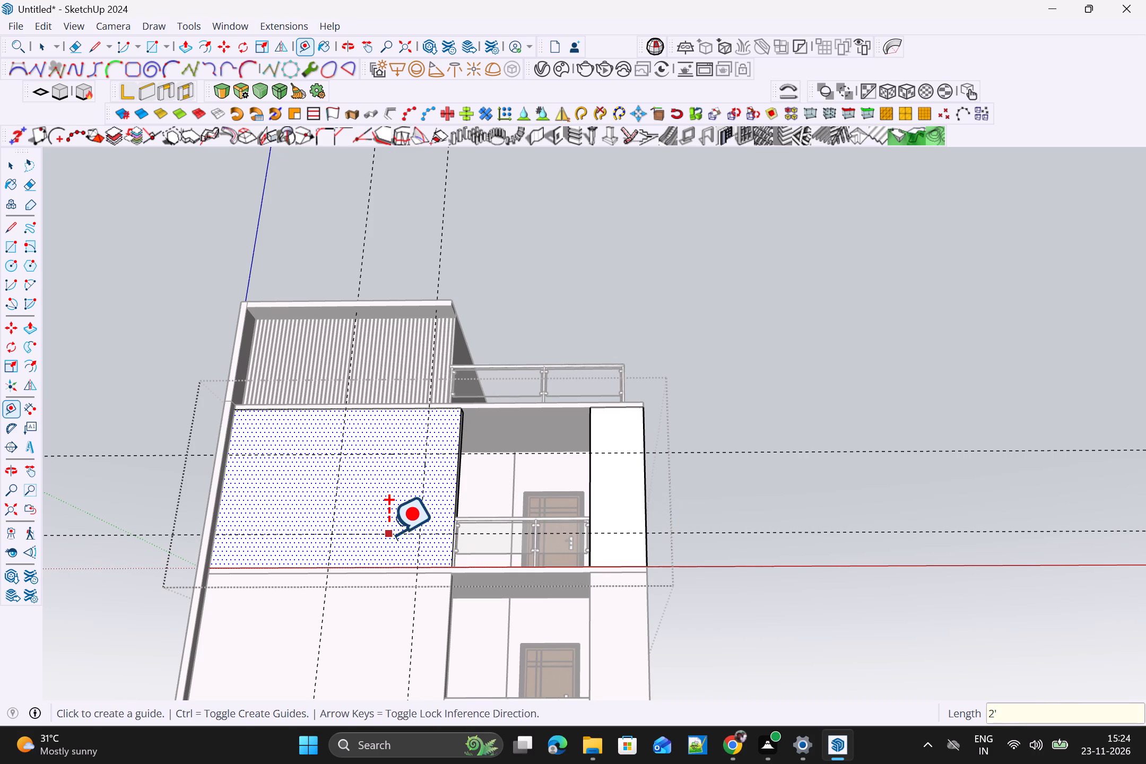
Draw a window rectangle about 5'3" by 5' between the four guide intersections on the top-storey front face.
scroll(388, 535, "down", 4)
middle_click_drag(409, 544, 409, 637)
scroll(401, 632, "up", 3)
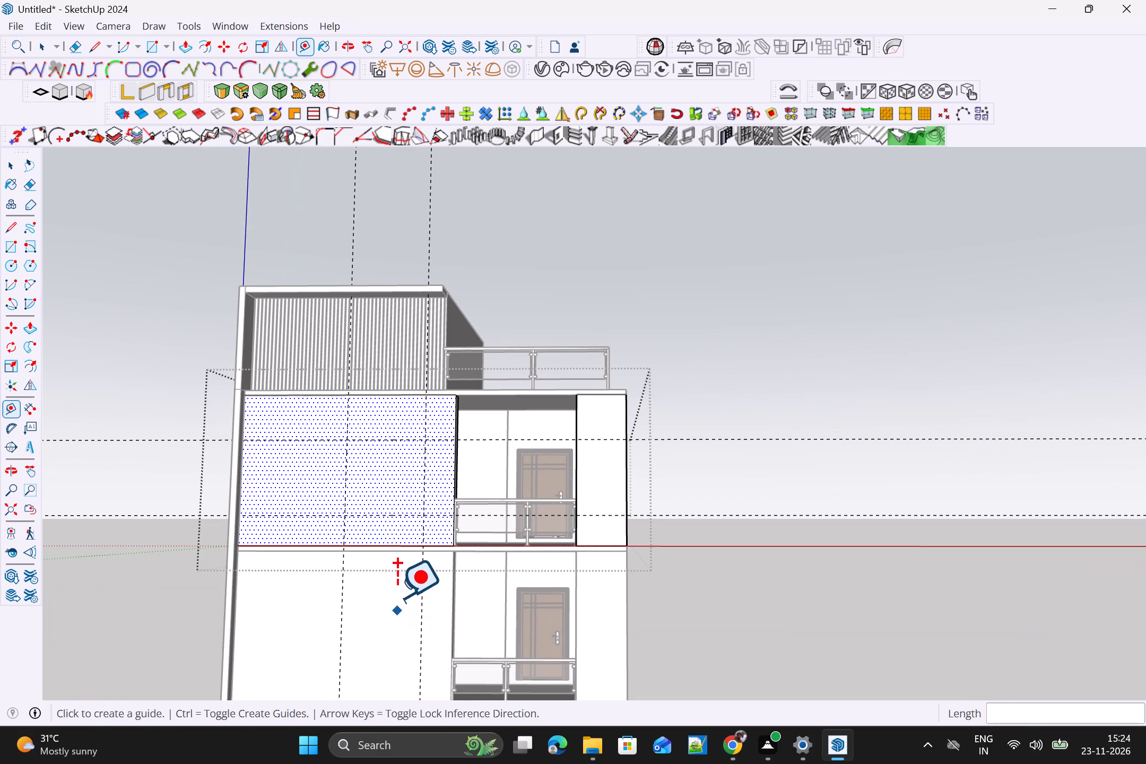
key("r")
left_click(350, 440)
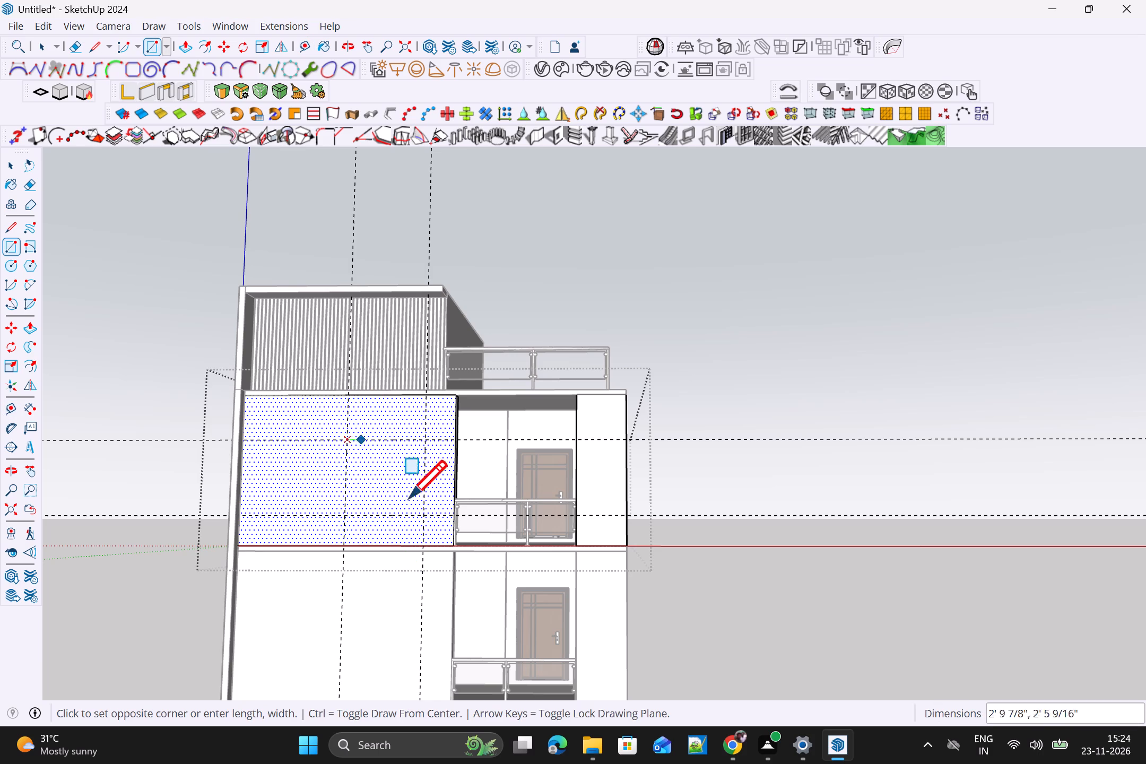
left_click(422, 518)
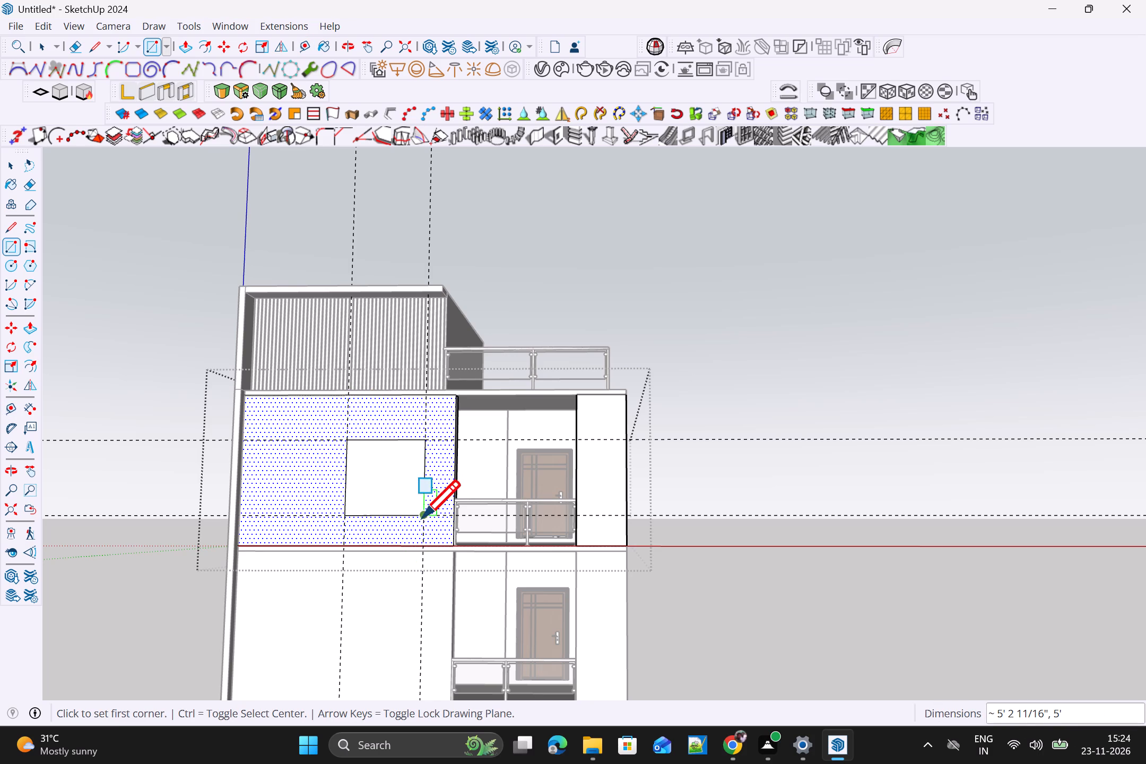
Push the window rectangle 9" through the front wall to cut the opening, and leave the wall group.
key("p")
key("space")
left_click(386, 467)
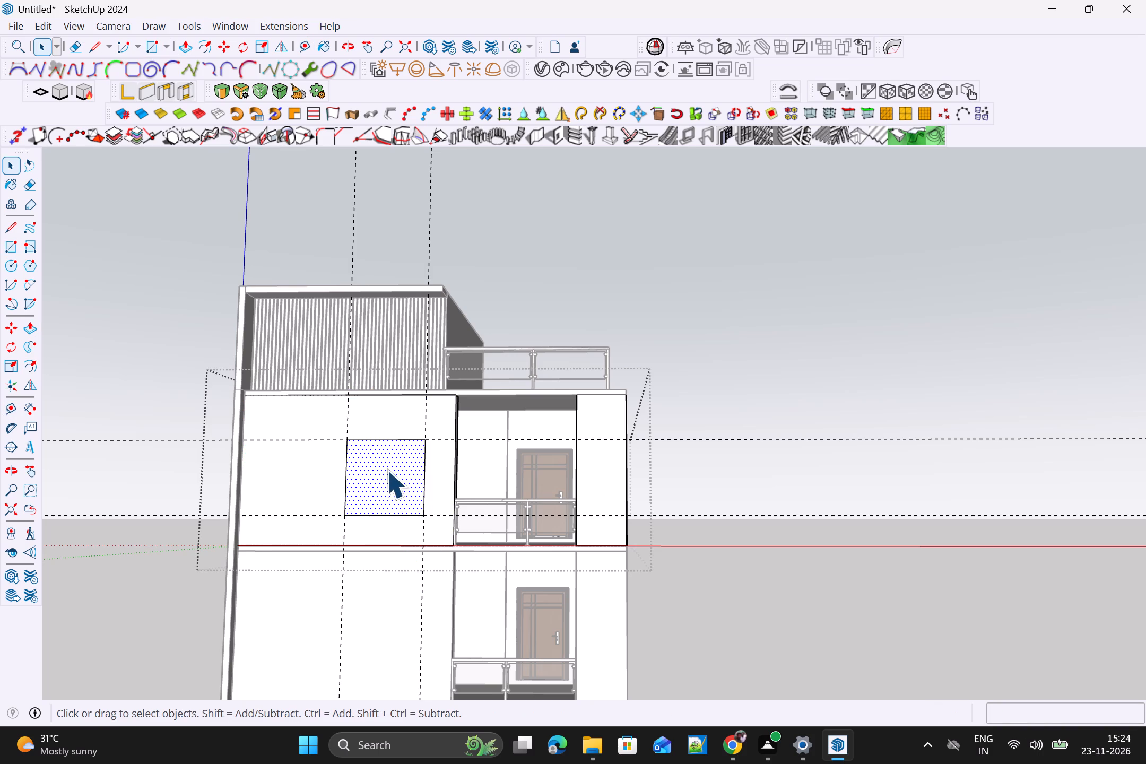
key("p")
scroll(377, 464, "up", 5)
left_click(412, 497)
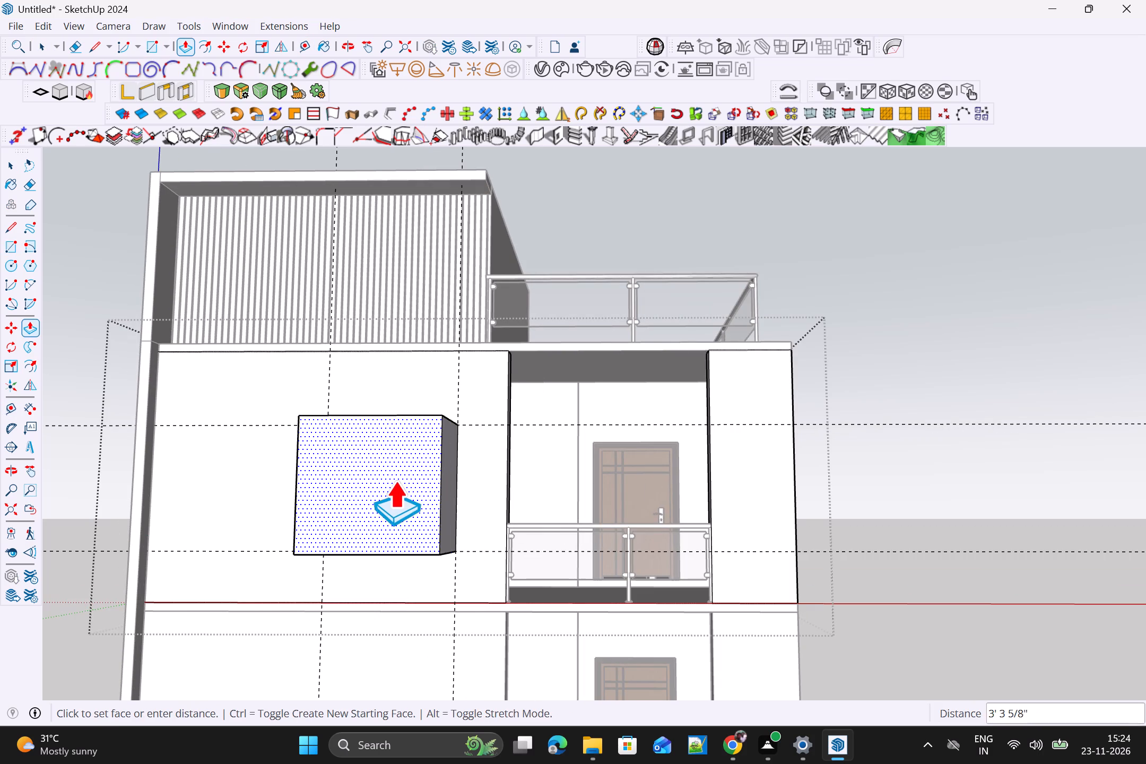
scroll(425, 467, "up", 4)
left_click(425, 467)
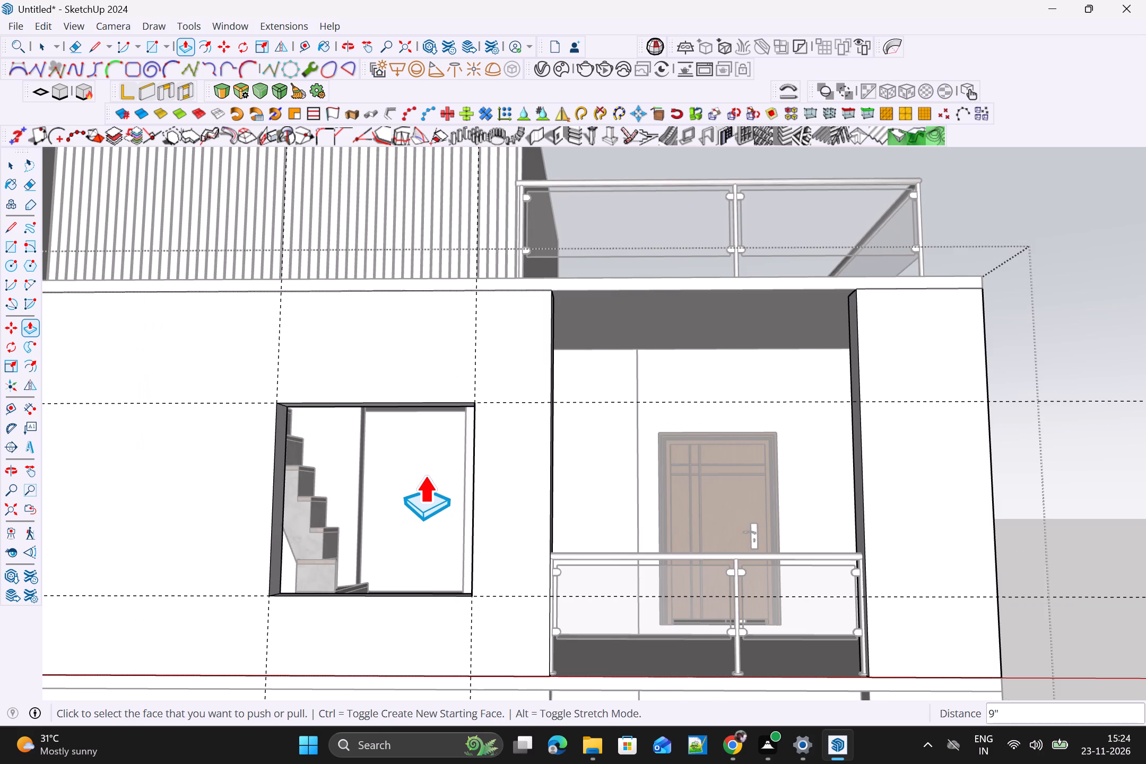
scroll(425, 480, "down", 5)
middle_click_drag(442, 522, 447, 636)
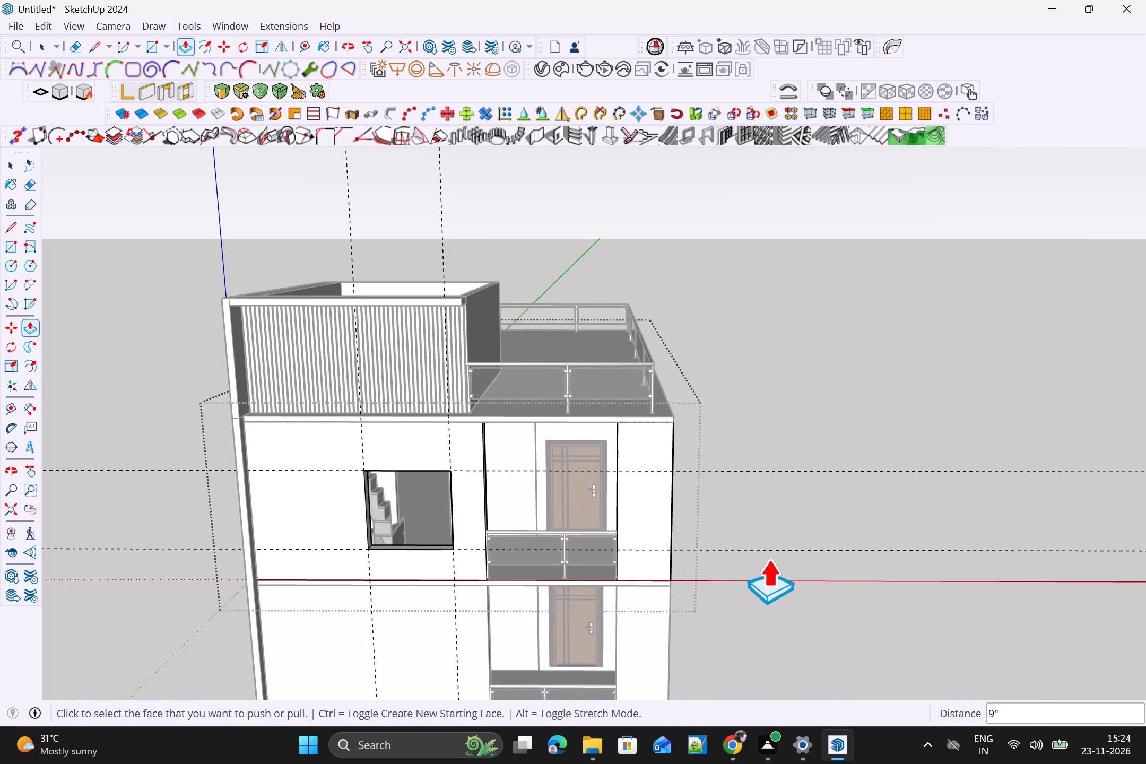
key("space")
left_click(763, 532)
left_click(742, 507)
Examine the new top-storey window opening and the interior stairs behind it from several angles.
scroll(712, 539, "down", 3)
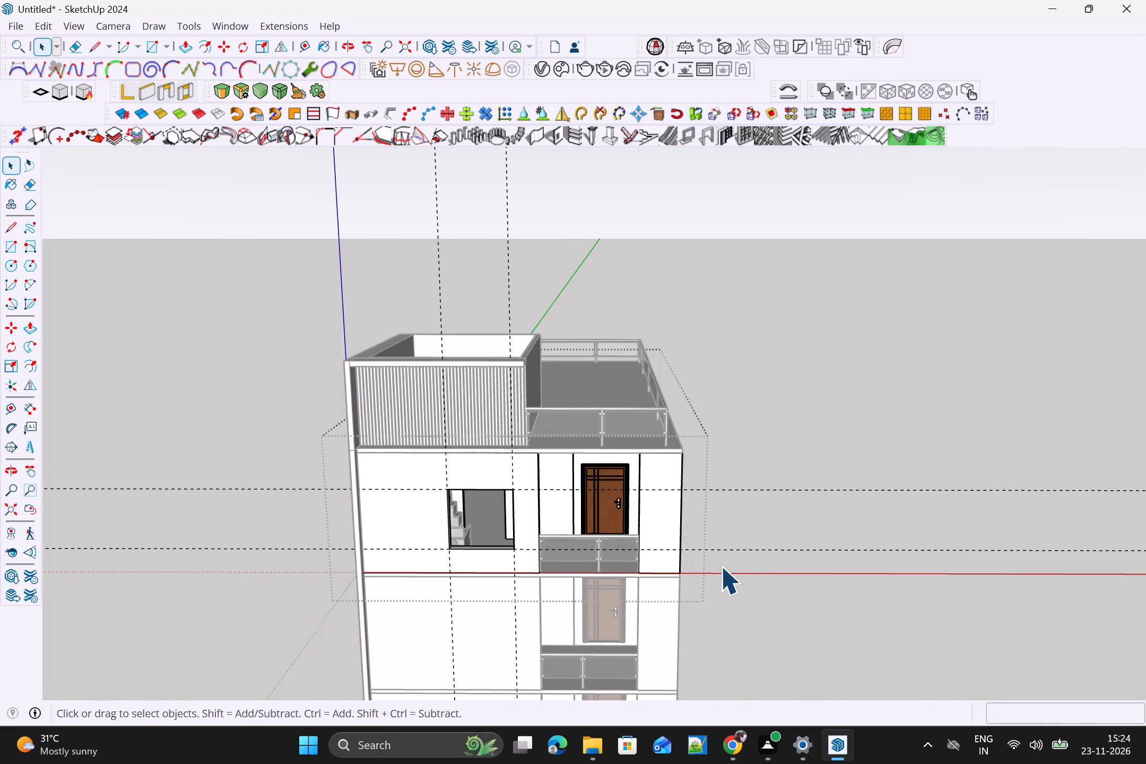
middle_click_drag(724, 536, 744, 421)
scroll(578, 534, "up", 5)
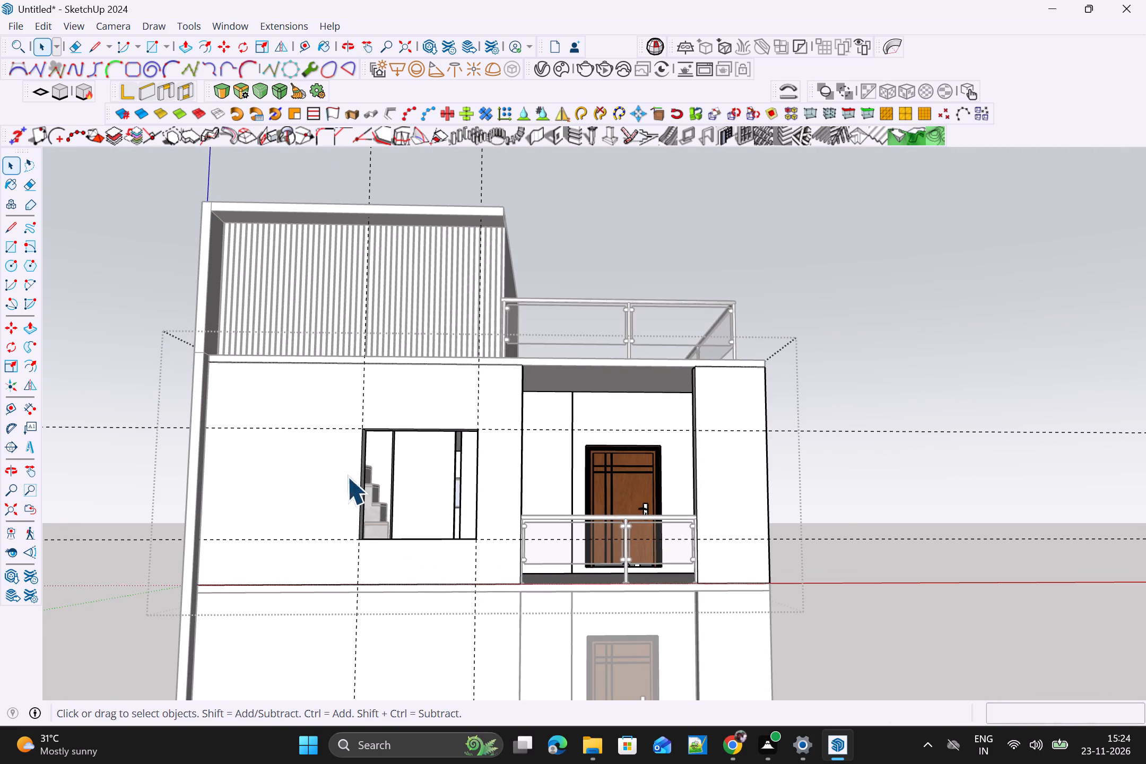
scroll(341, 466, "up", 4)
scroll(369, 637, "up", 1)
scroll(423, 547, "up", 4)
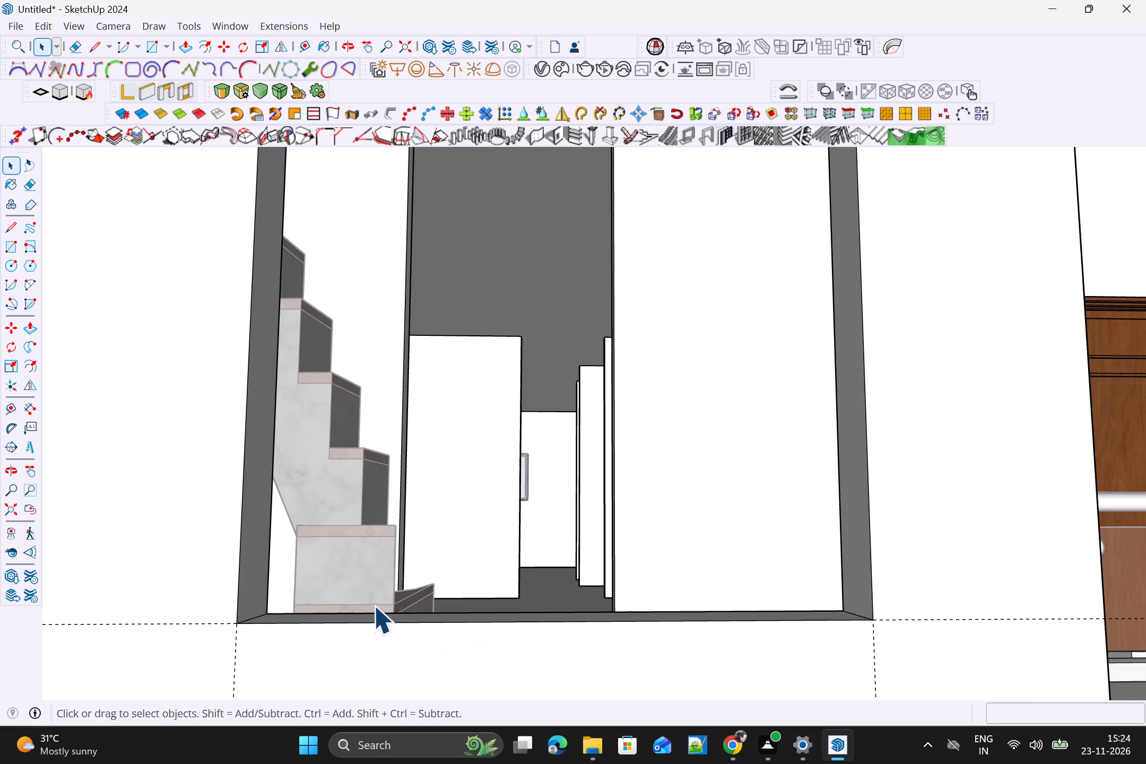
scroll(369, 612, "up", 1)
scroll(398, 608, "down", 11)
scroll(466, 556, "down", 10)
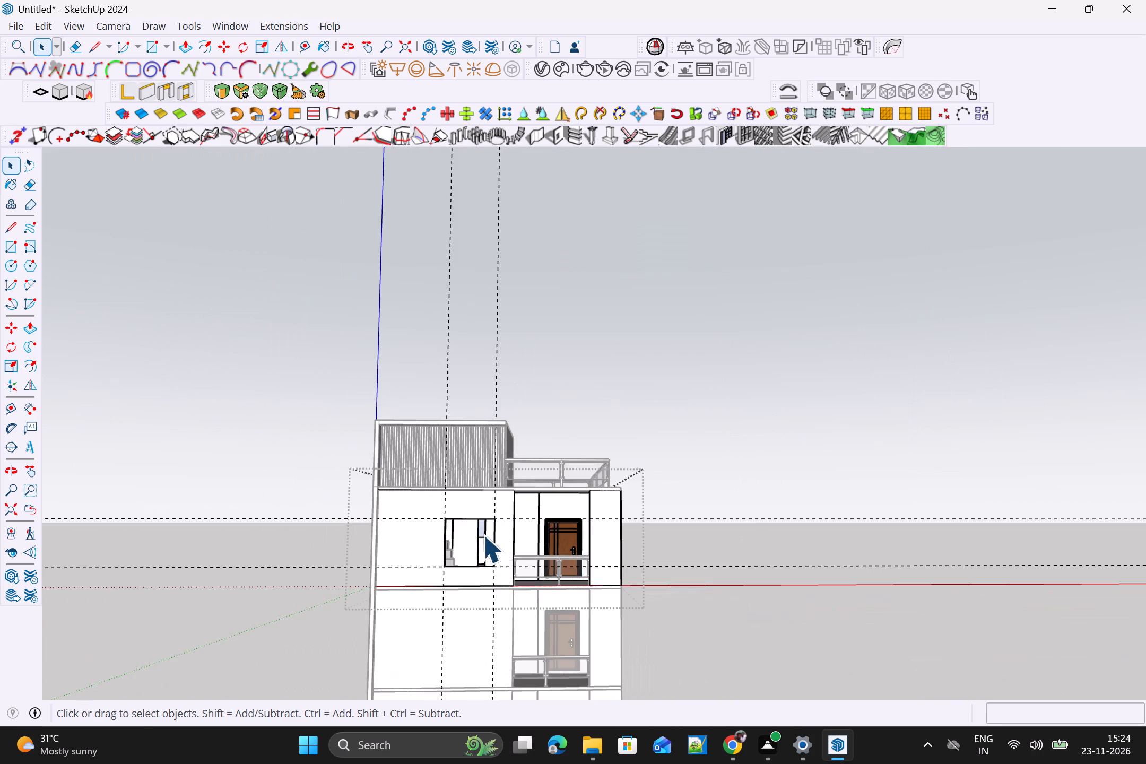
middle_click_drag(480, 532, 447, 631)
scroll(447, 631, "up", 16)
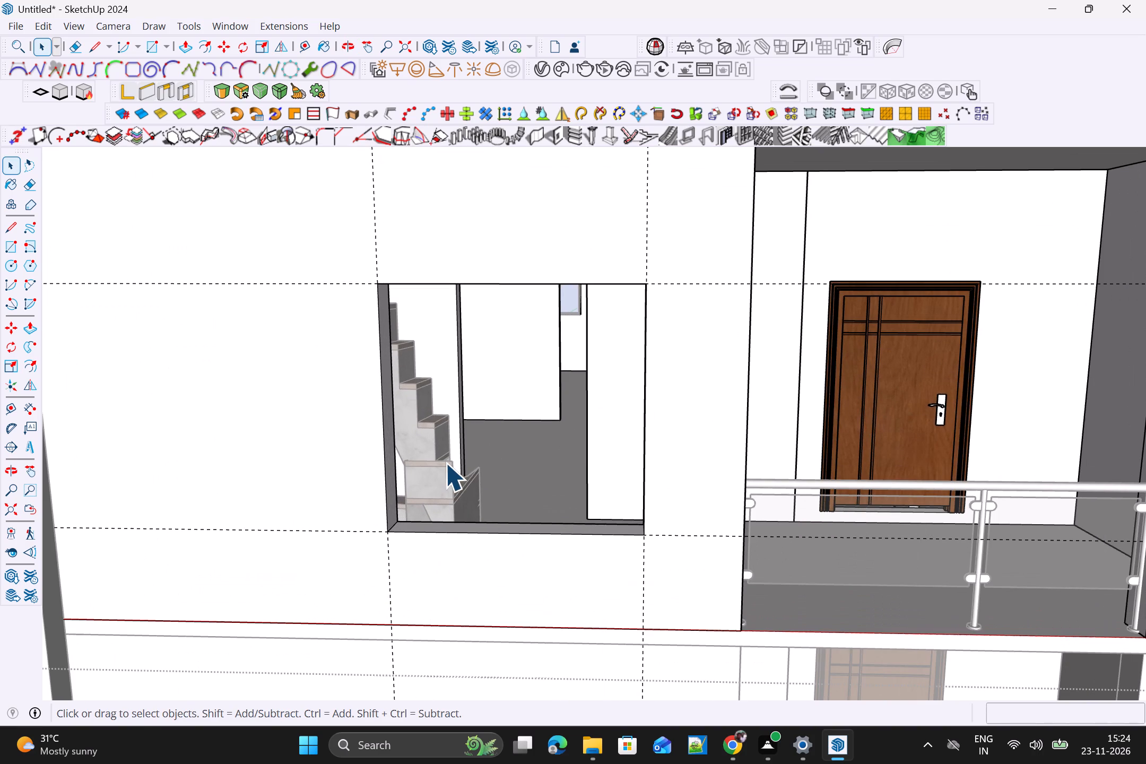
Leave the top-storey group and delete the staircase seen through the new window opening.
left_click(441, 463)
left_click(433, 472)
left_click(439, 471)
double_click(444, 471)
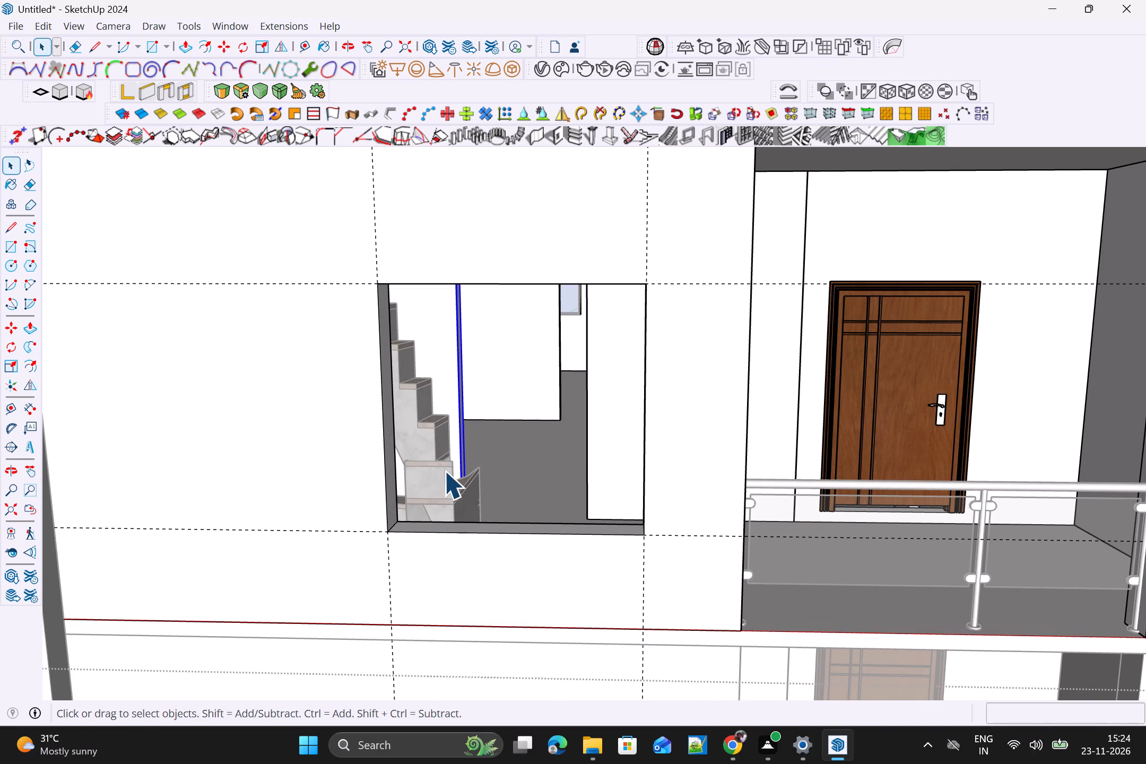
left_click(420, 486)
scroll(417, 487, "up", 6)
triple_click(412, 483)
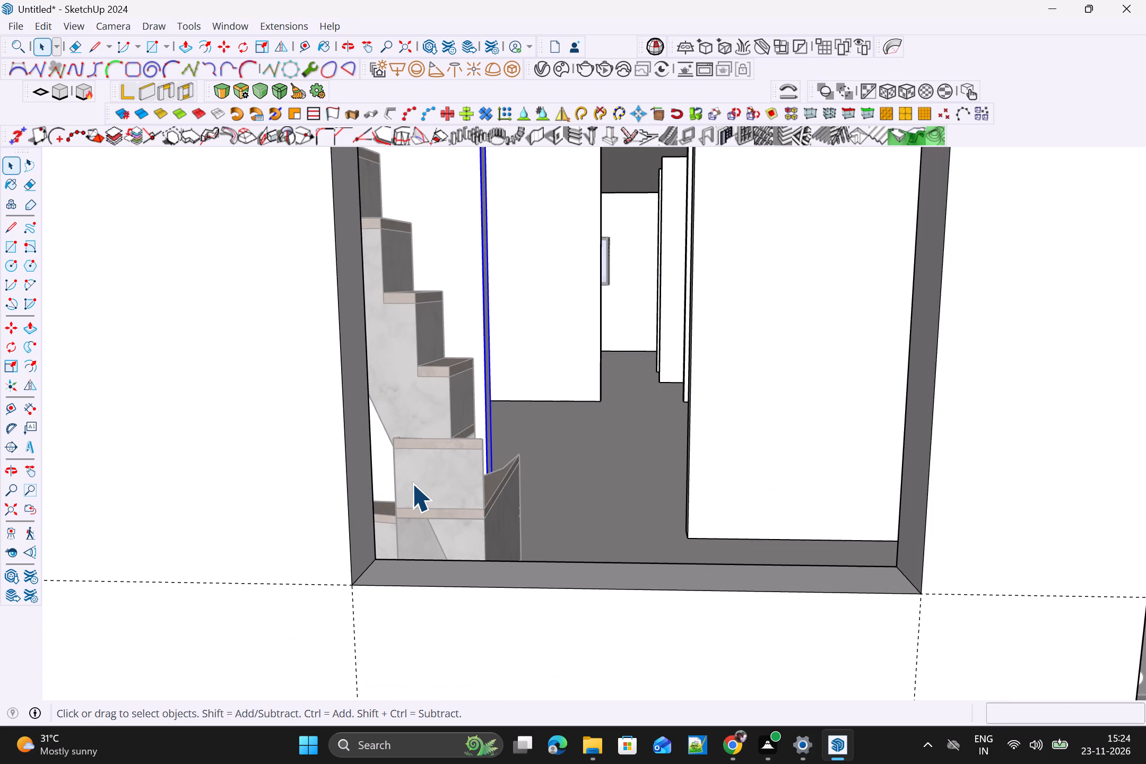
triple_click(415, 482)
left_click(415, 482)
left_click(420, 482)
scroll(413, 493, "down", 11)
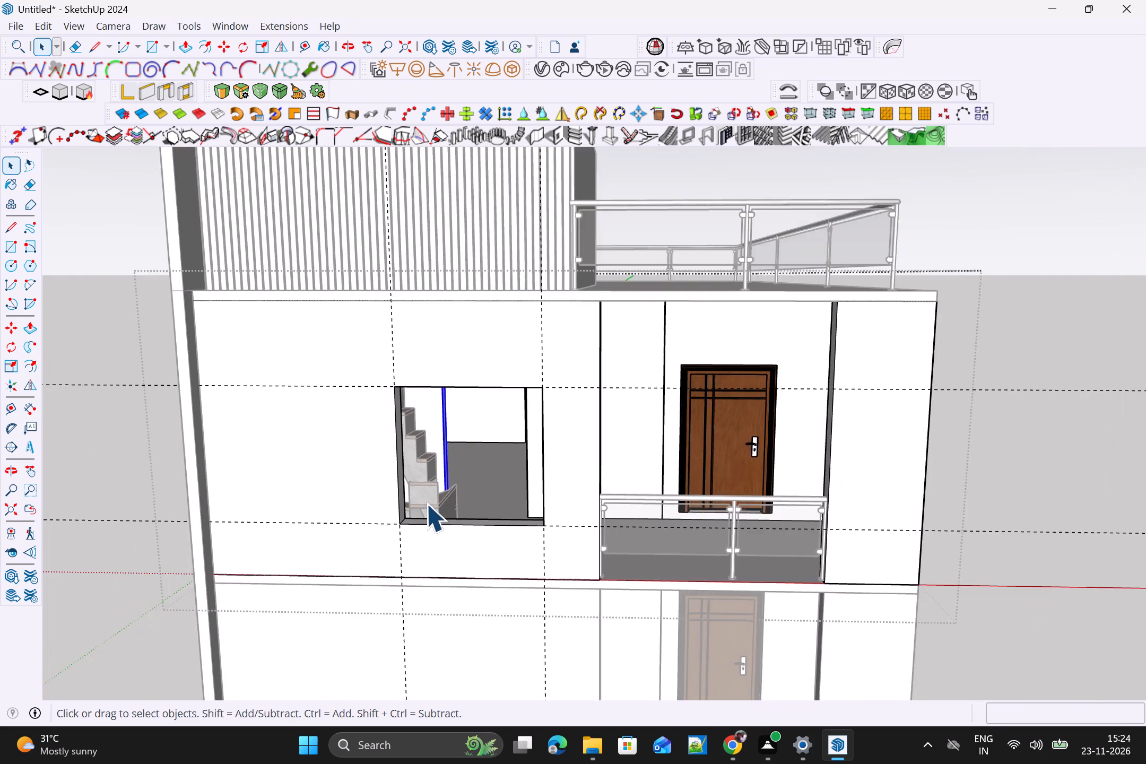
scroll(426, 503, "down", 4)
left_click(909, 516)
left_click(899, 488)
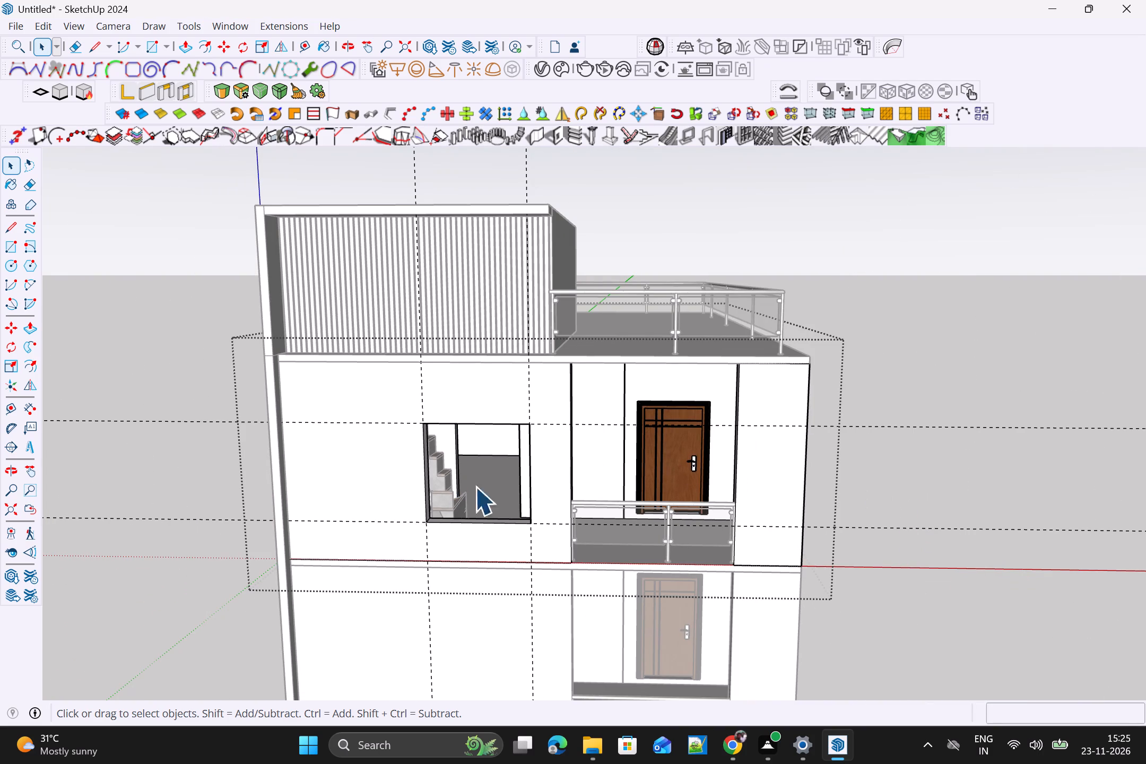
left_click(454, 488)
triple_click(444, 489)
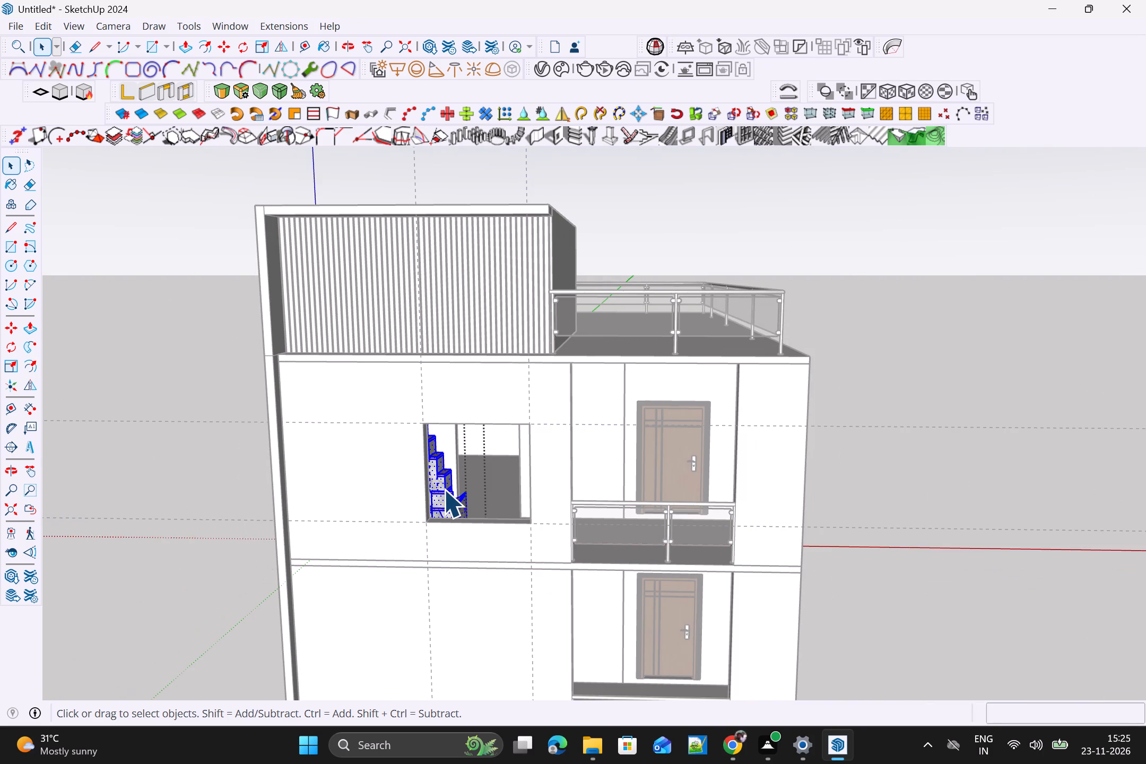
key("Delete")
Examine the front elevation and the blank walls of the storeys below the window opening.
scroll(441, 488, "down", 6)
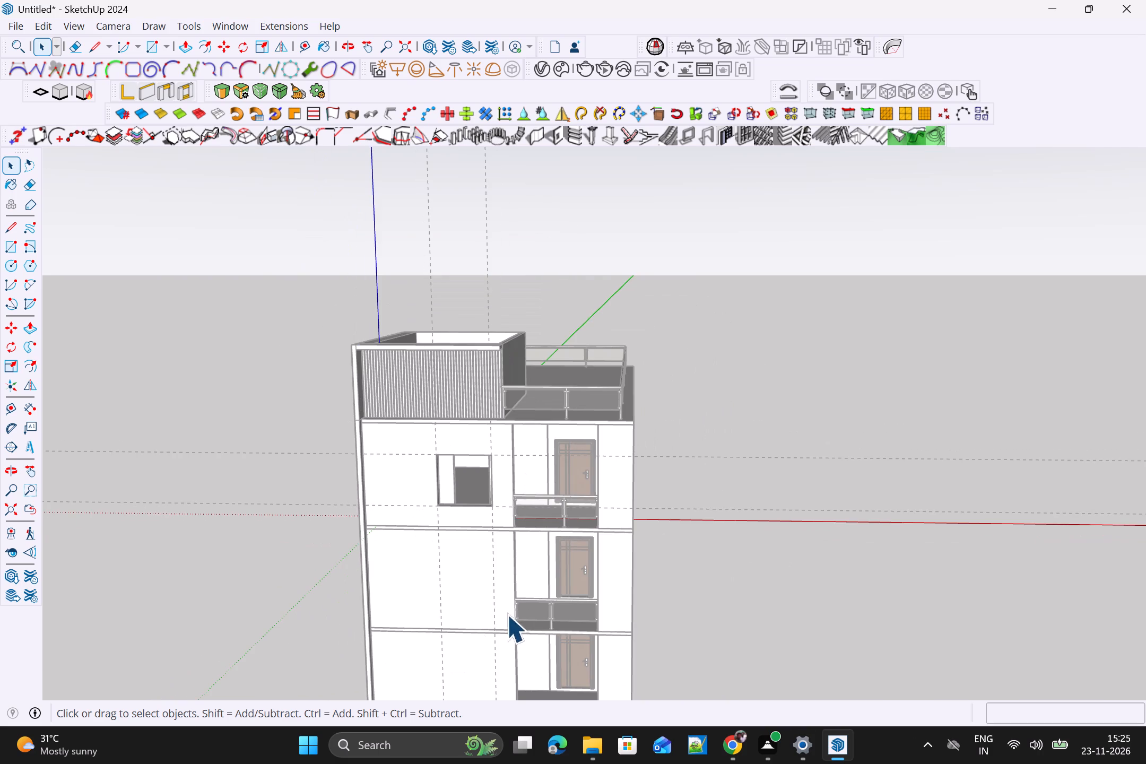
scroll(459, 617, "up", 5)
scroll(511, 619, "down", 2)
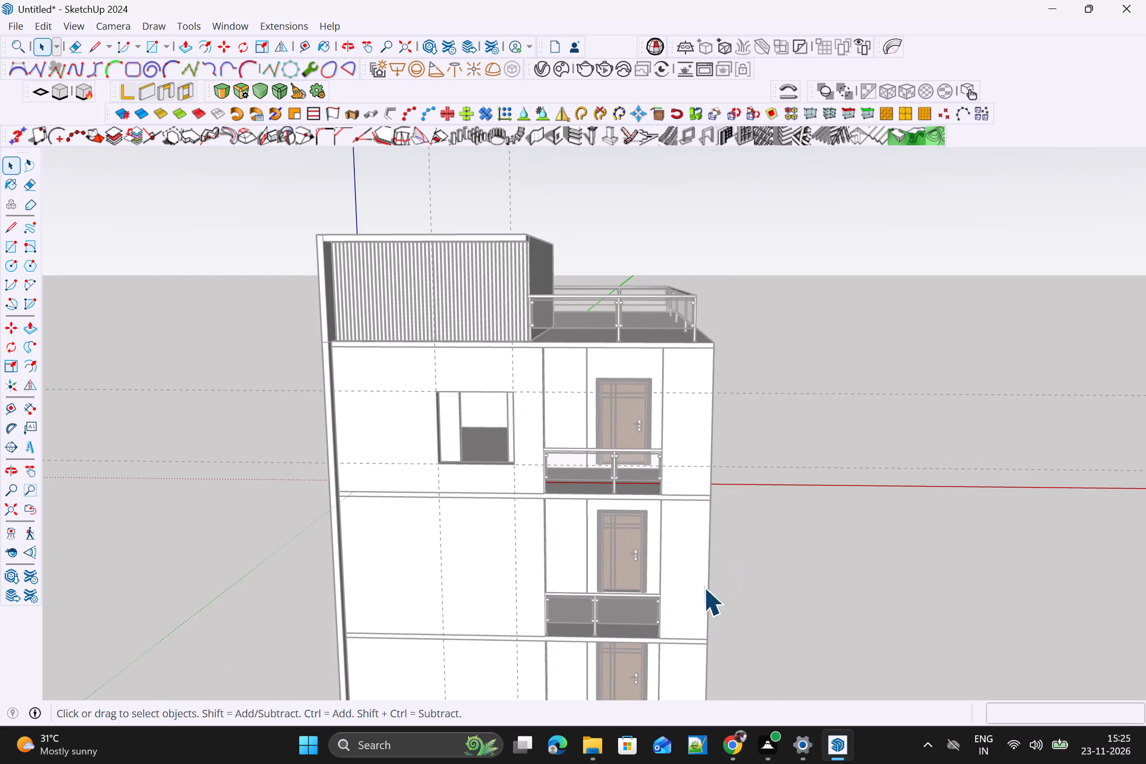
scroll(470, 611, "up", 4)
scroll(466, 609, "down", 5)
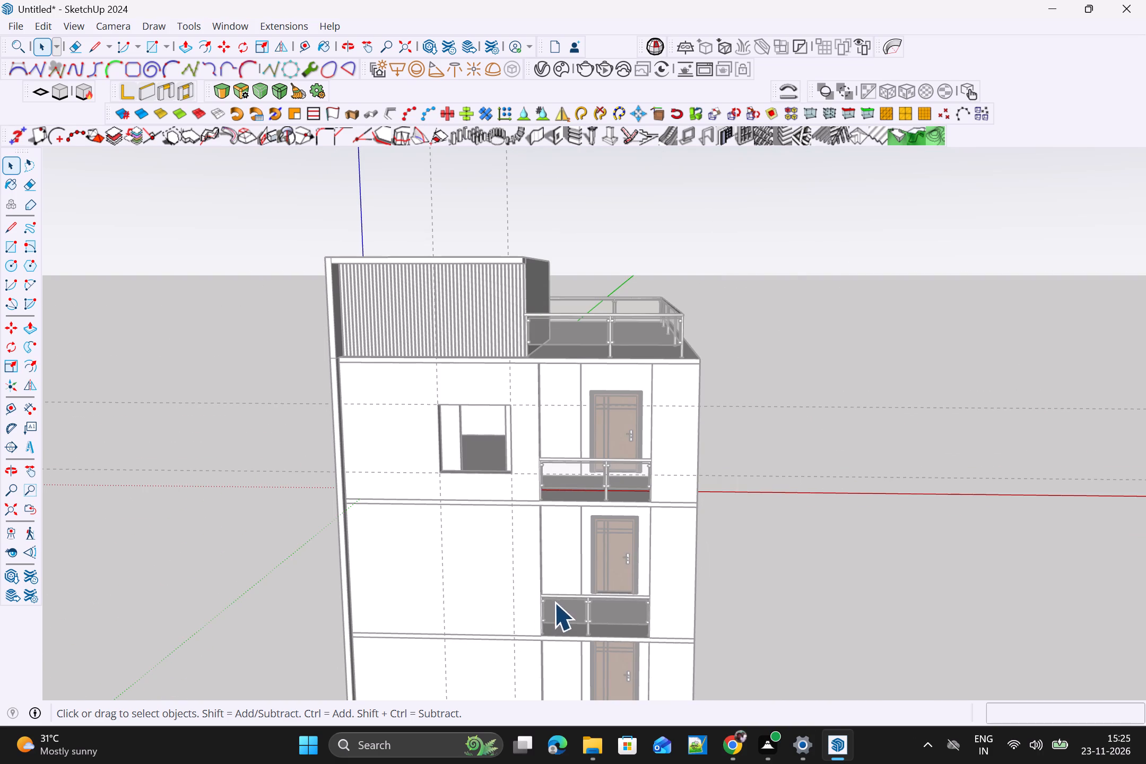
scroll(525, 612, "up", 1, "shift")
middle_click_drag(525, 612, 549, 524, "shift")
scroll(454, 479, "up", 2)
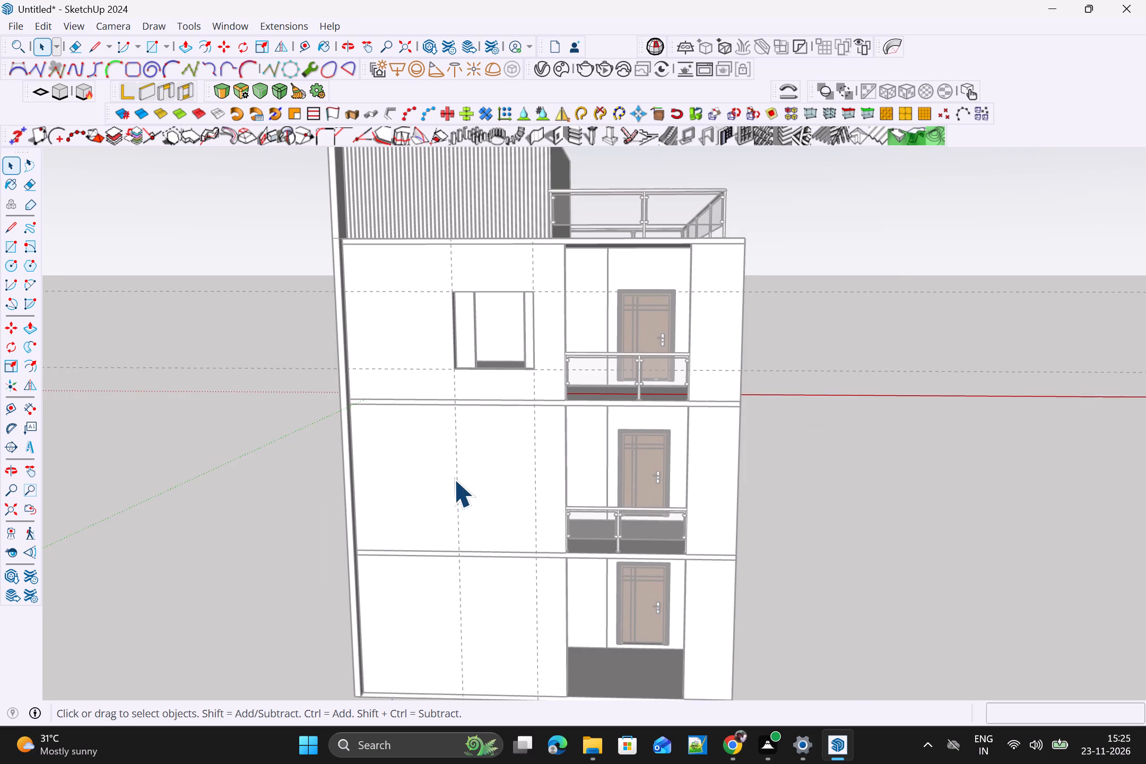
scroll(454, 479, "up", 3)
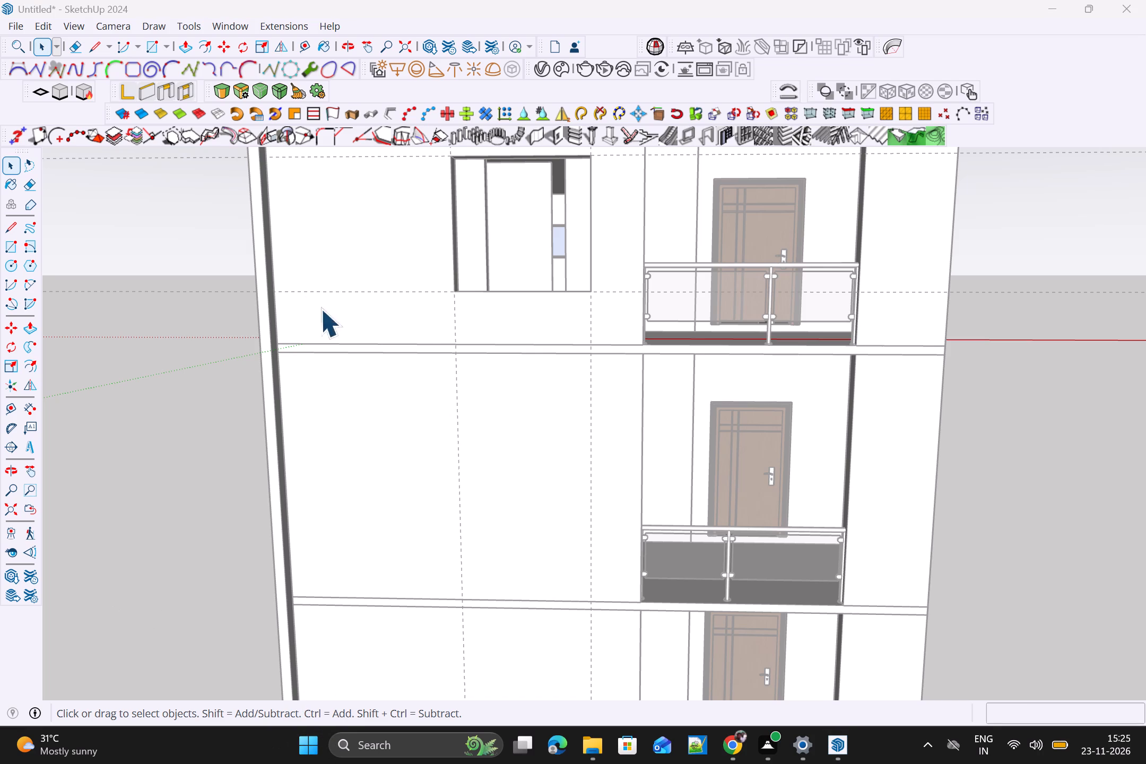
scroll(312, 249, "down", 4)
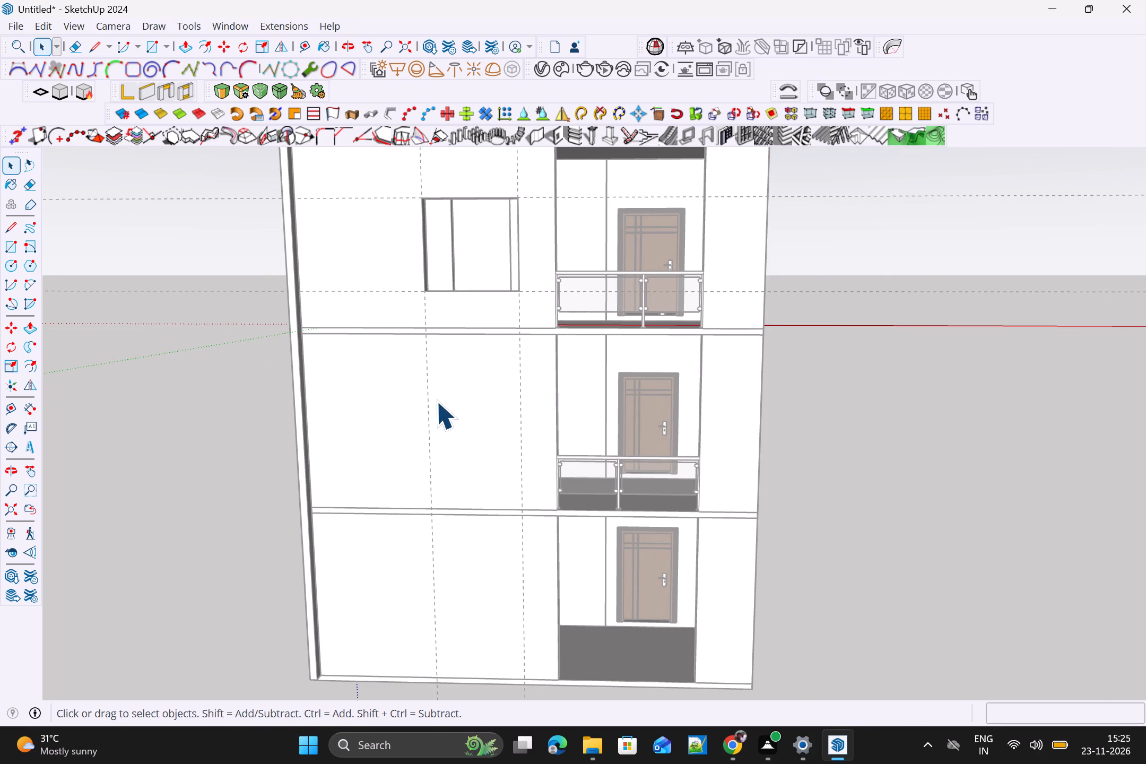
Open the middle-storey wall group for editing and select its large blank front face beside the balcony.
key("r")
key("space")
left_click(925, 435)
double_click(462, 424)
triple_click(462, 421)
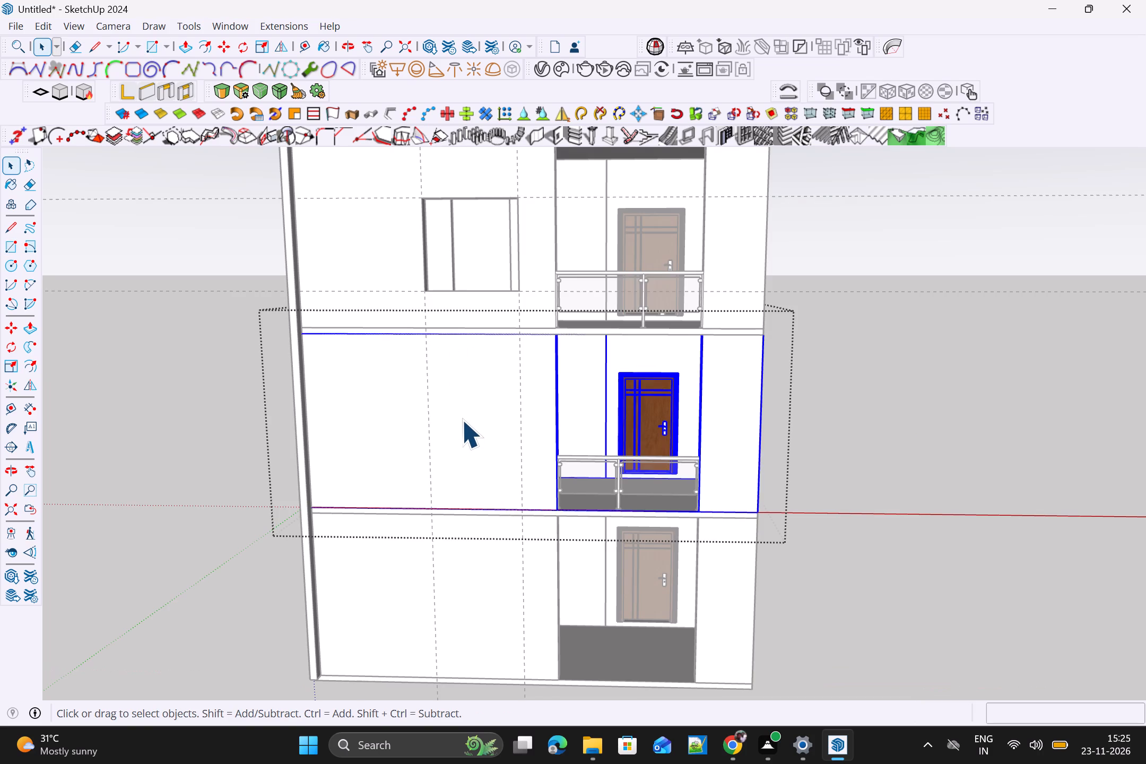
triple_click(462, 420)
left_click(459, 418)
triple_click(459, 417)
triple_click(456, 415)
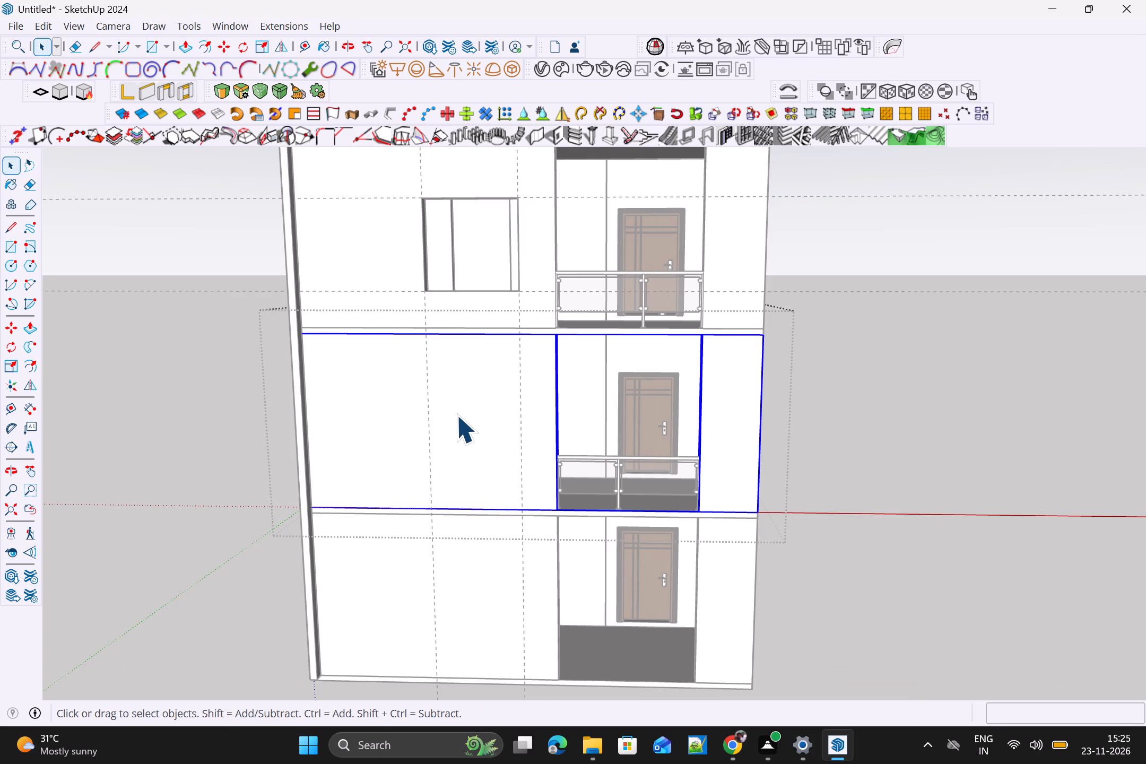
left_click(456, 418)
left_click(458, 416)
scroll(459, 413, "up", 4)
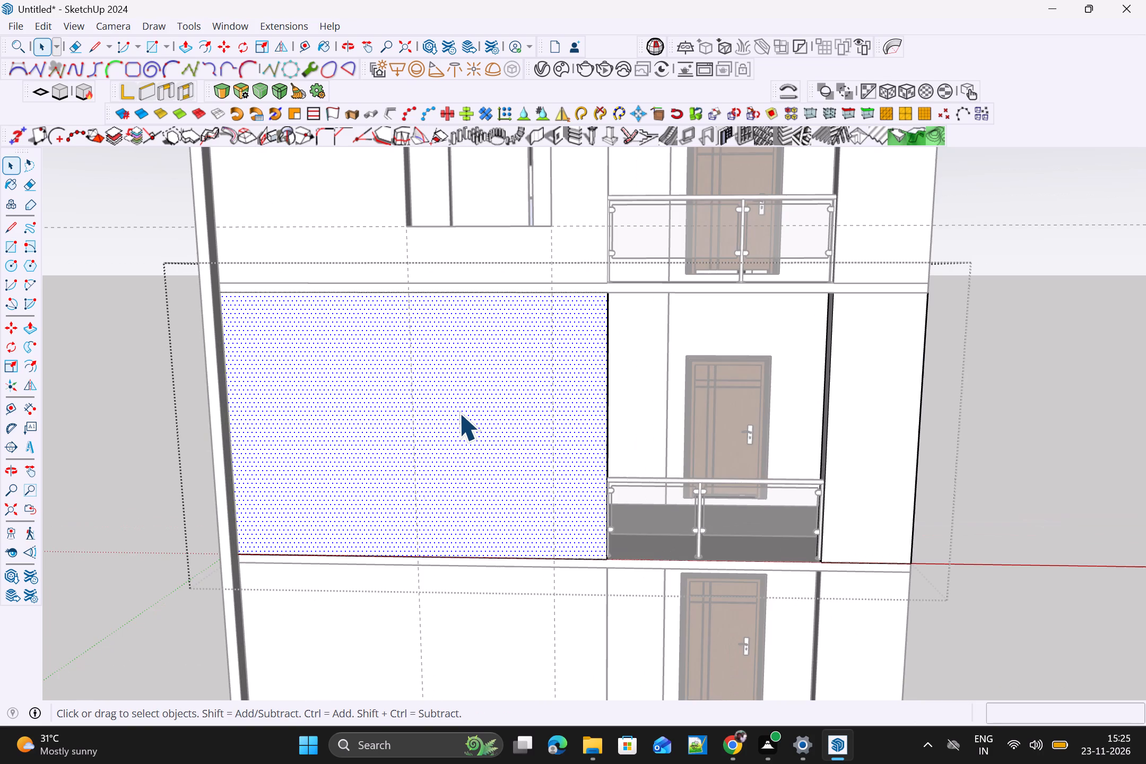
left_click(459, 413)
left_click(459, 413)
Cut a window opening about 5' 2 11/16" square between the vertical guides in the middle-storey front wall, pushing it 9" through.
key("r")
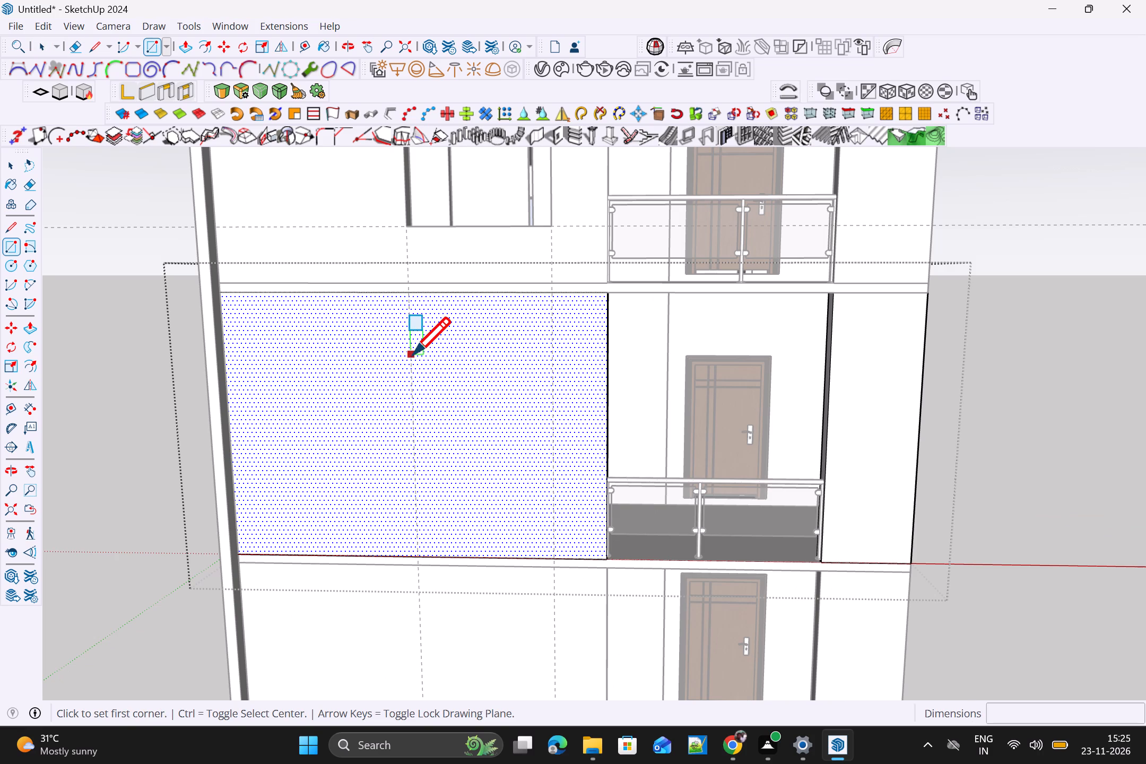
left_click_drag(413, 355, 413, 360)
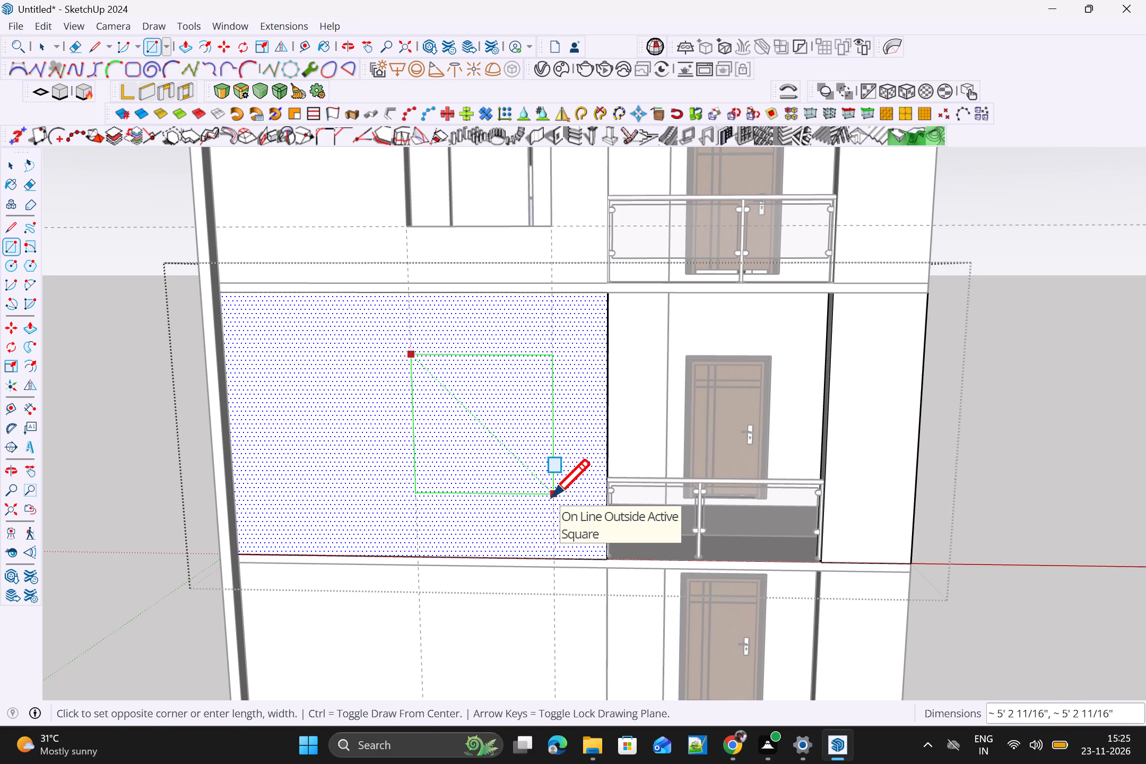
left_click(552, 497)
scroll(547, 497, "down", 3)
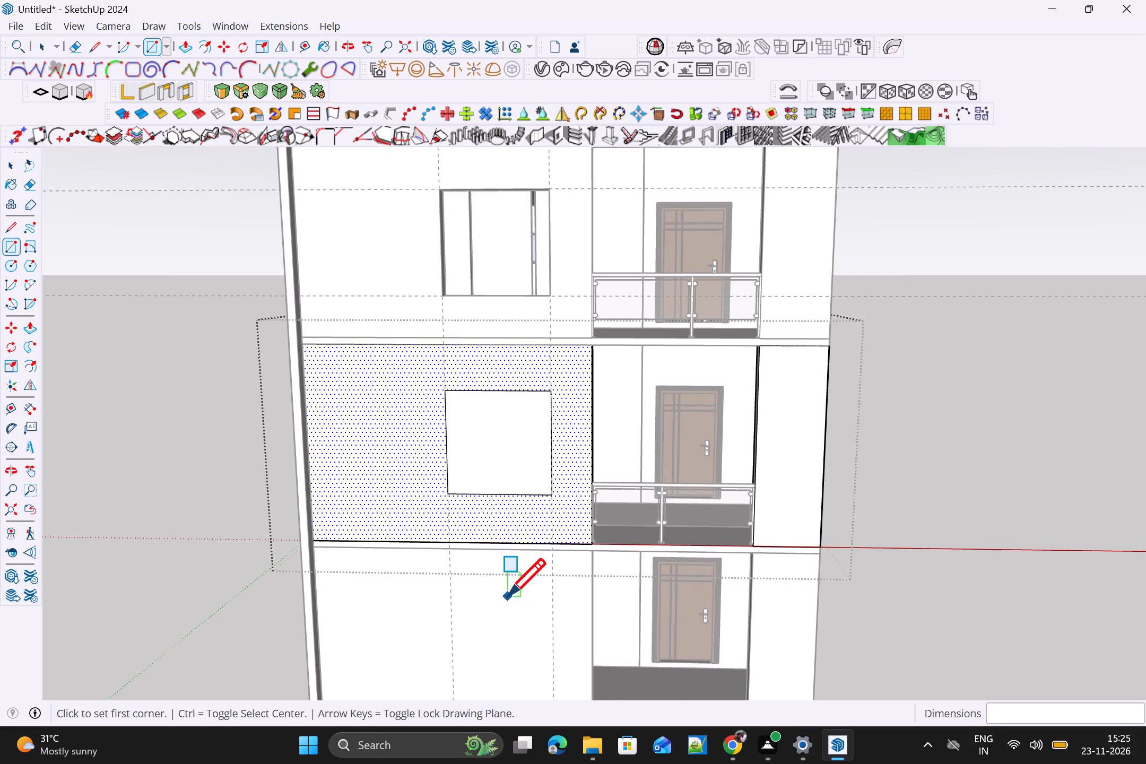
key("p")
key("space")
left_click(496, 472)
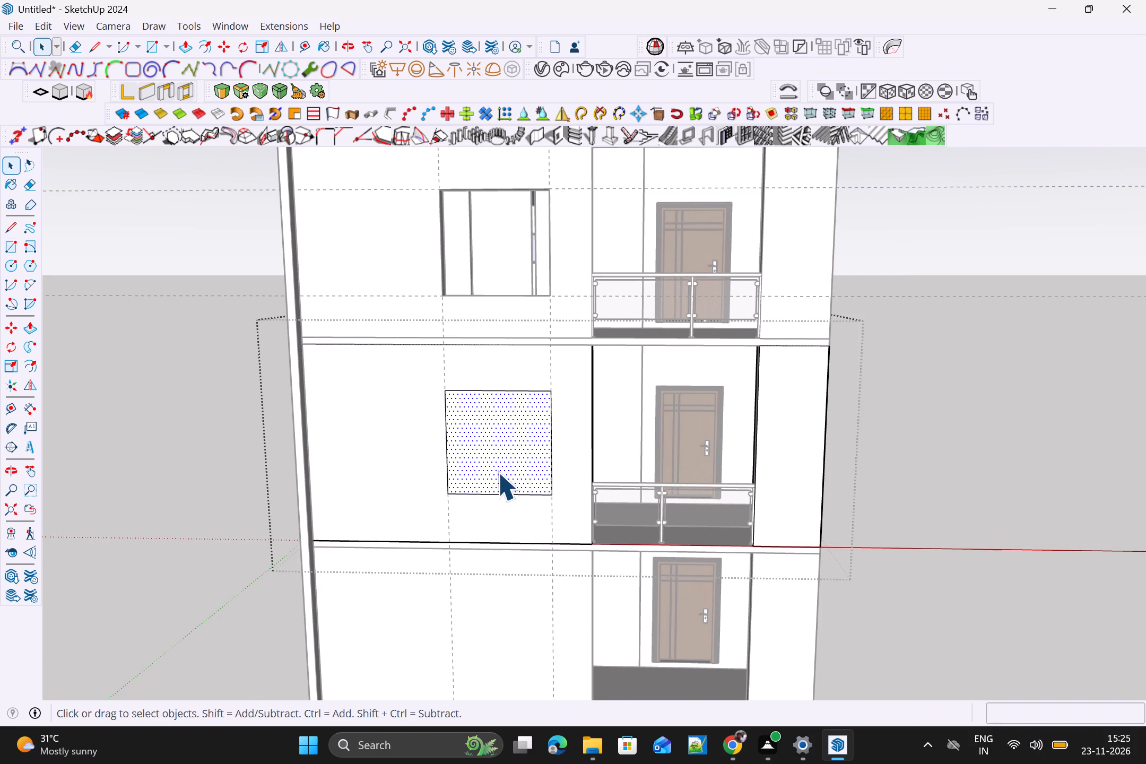
key("p")
left_click(501, 460)
left_click(492, 442)
Open the ground-storey wall group for editing and select its large blank front face beside the entrance.
scroll(505, 459, "down", 5)
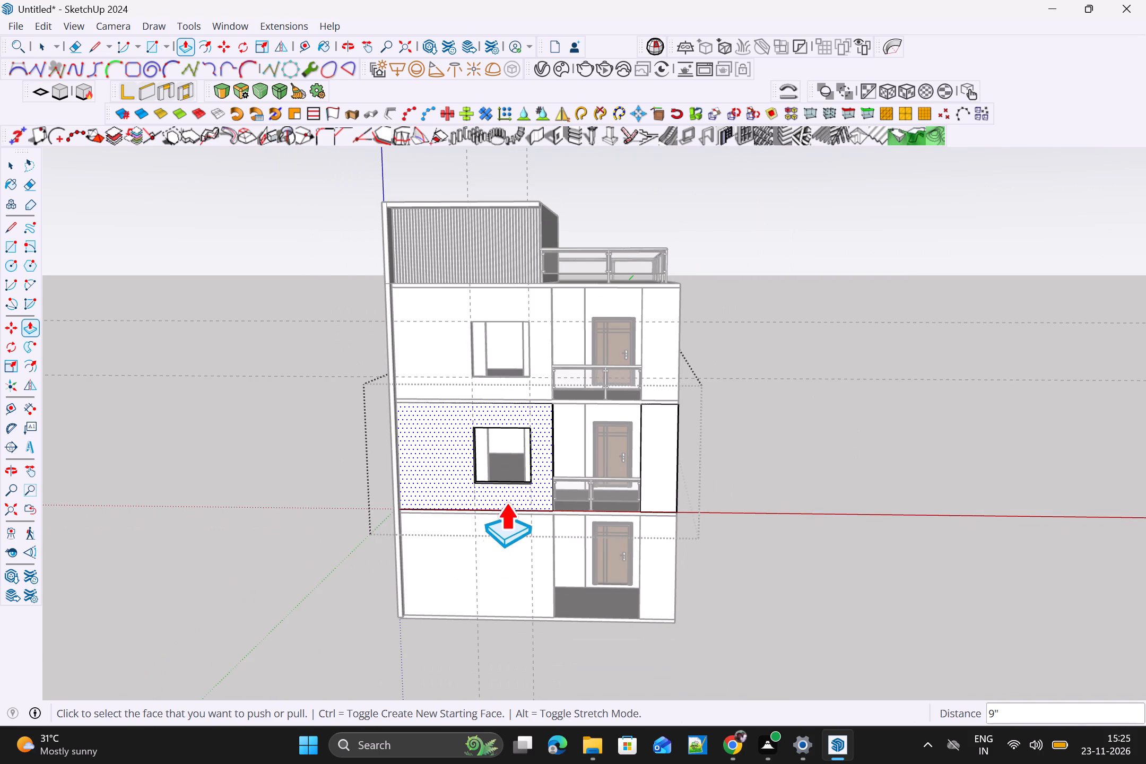
middle_click_drag(519, 510, 480, 359, "shift")
scroll(465, 357, "up", 5)
key("space")
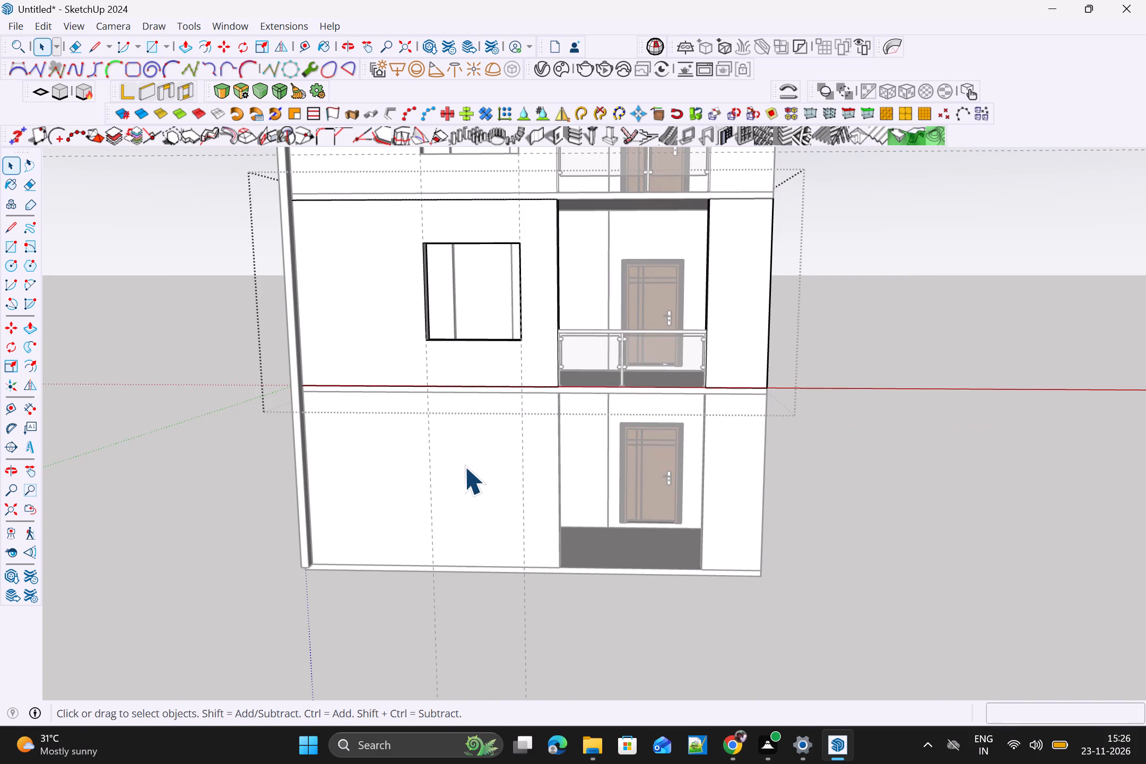
triple_click(463, 466)
triple_click(463, 466)
double_click(465, 465)
triple_click(465, 461)
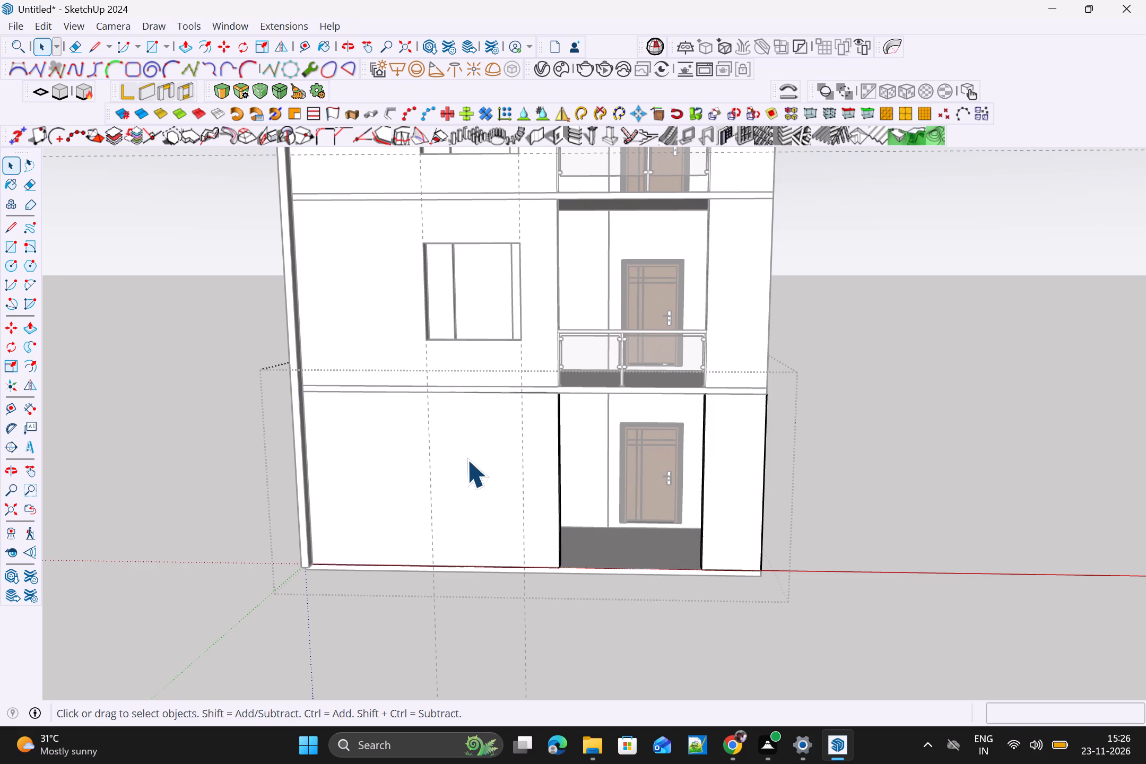
double_click(467, 459)
left_click(468, 460)
double_click(471, 459)
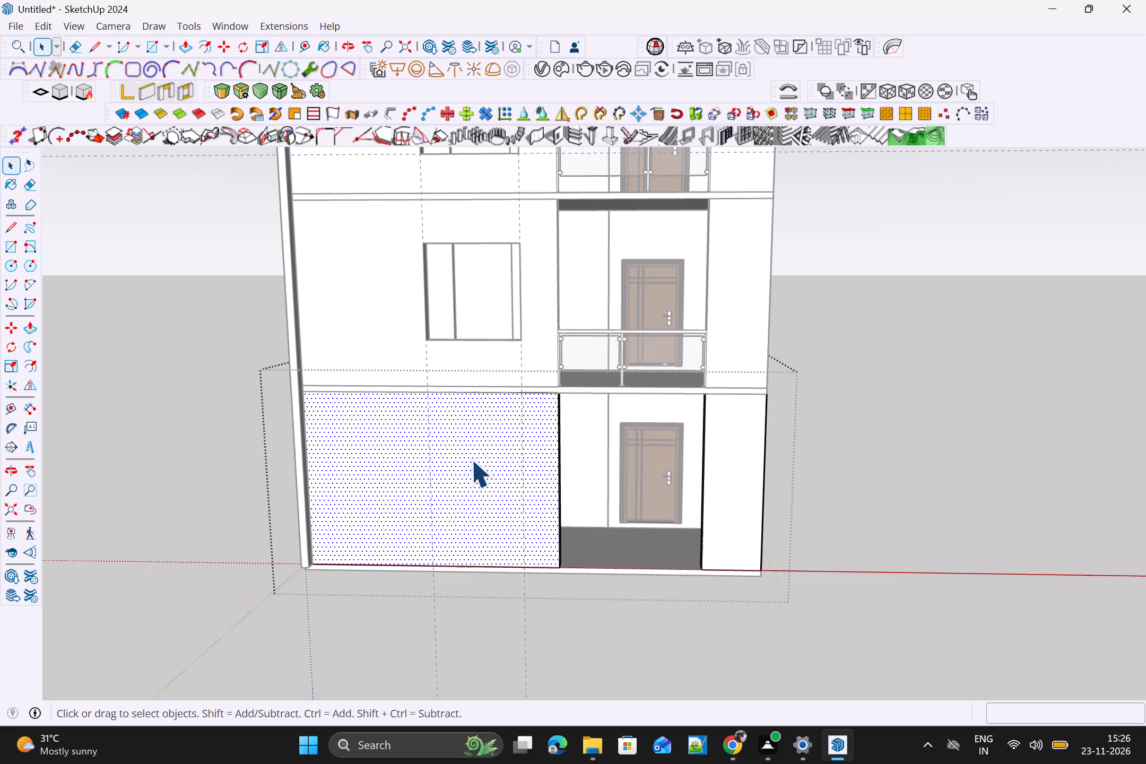
Cut a window opening about 5' 2 11/16" square between the vertical guides in the ground-storey front wall, pushing it 9" through.
key("r")
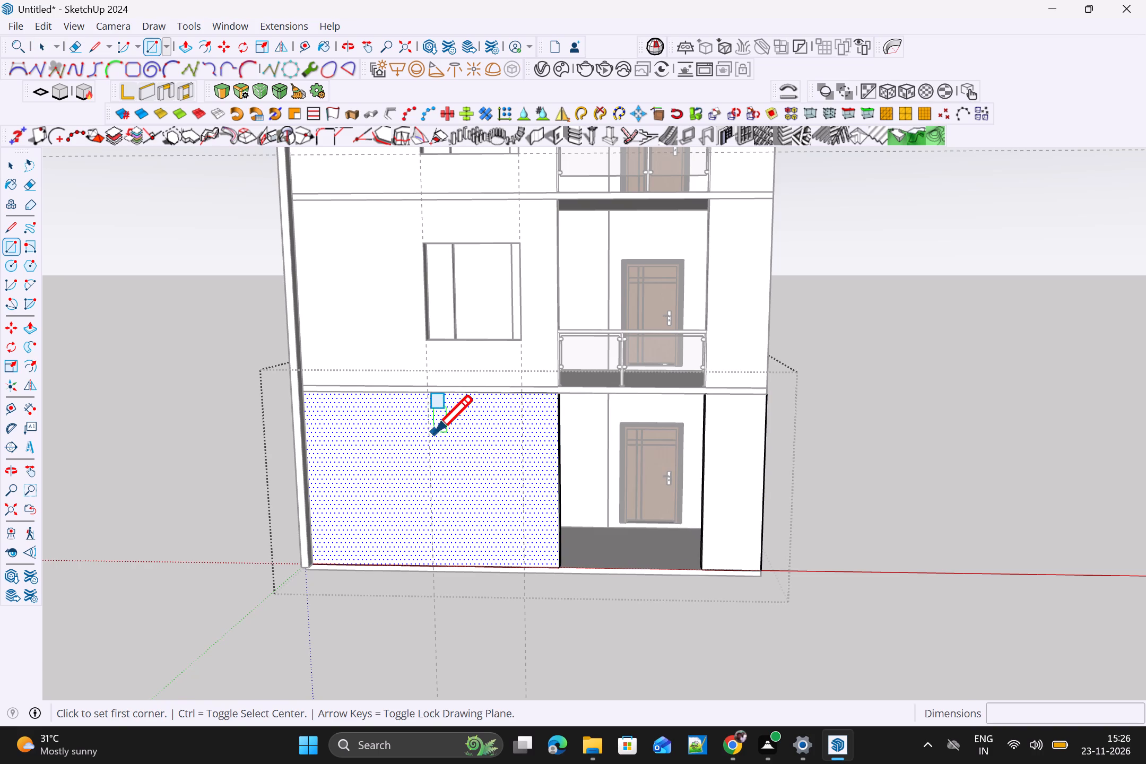
left_click(432, 435)
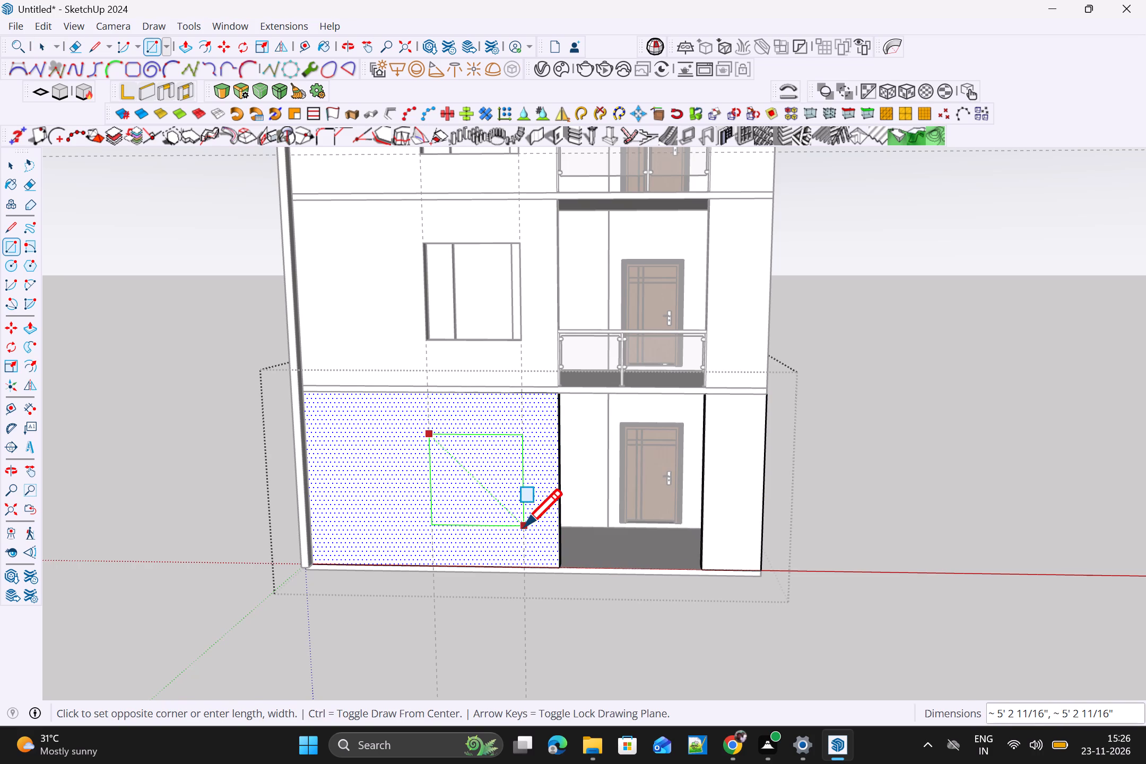
left_click(525, 529)
key("space")
left_click(493, 503)
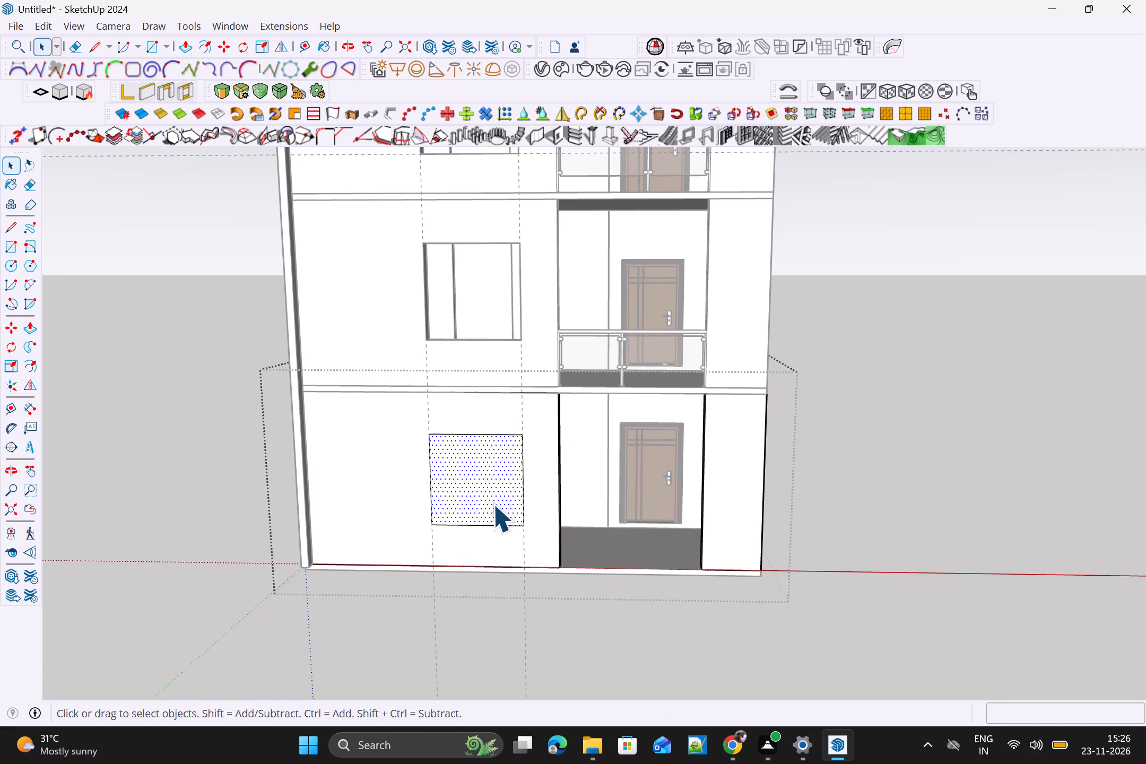
key("p")
scroll(487, 498, "up", 3)
left_click(489, 496)
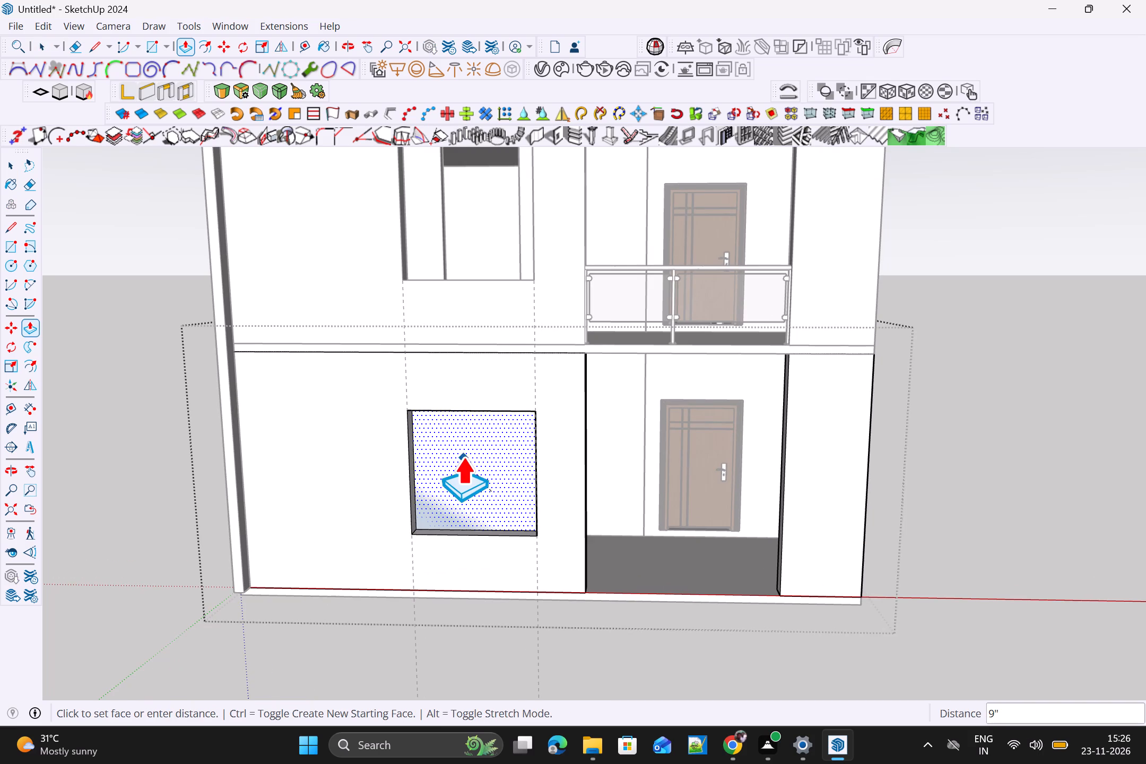
left_click(463, 456)
Leave the ground-storey group and delete the staircase seen through its new window opening.
scroll(485, 471, "down", 9)
scroll(485, 490, "up", 10)
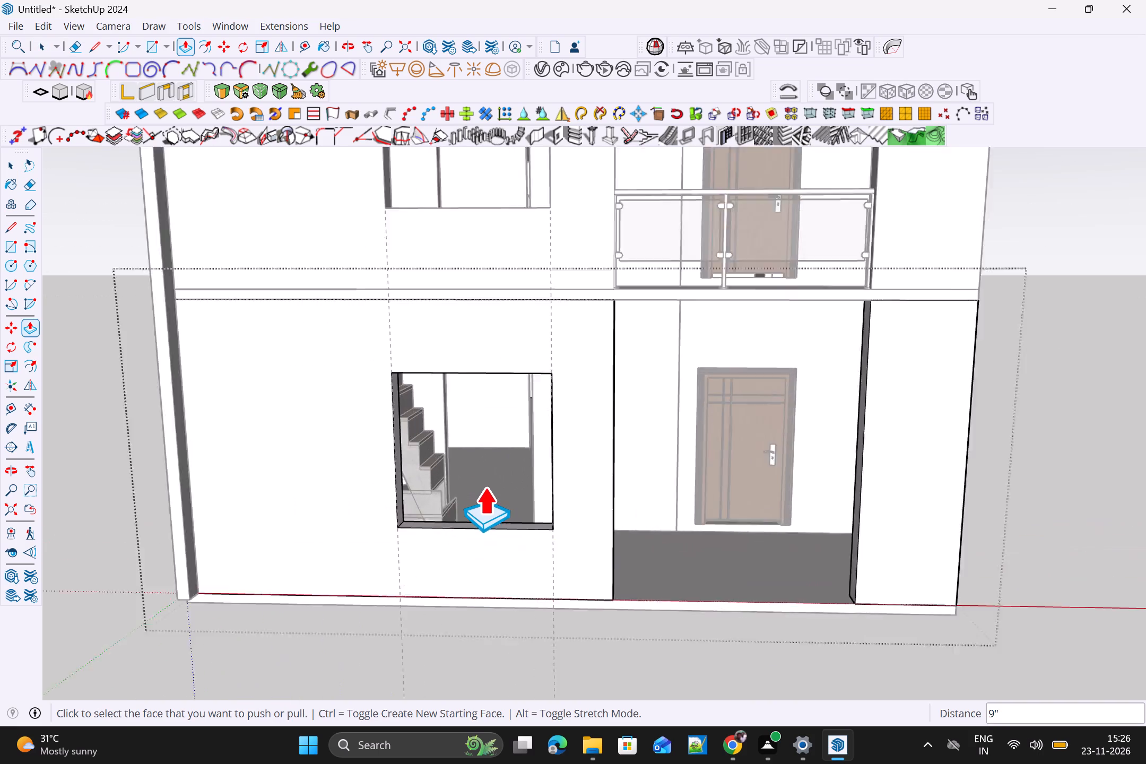
scroll(485, 486, "up", 5)
key("space")
left_click(376, 485)
scroll(502, 502, "down", 10)
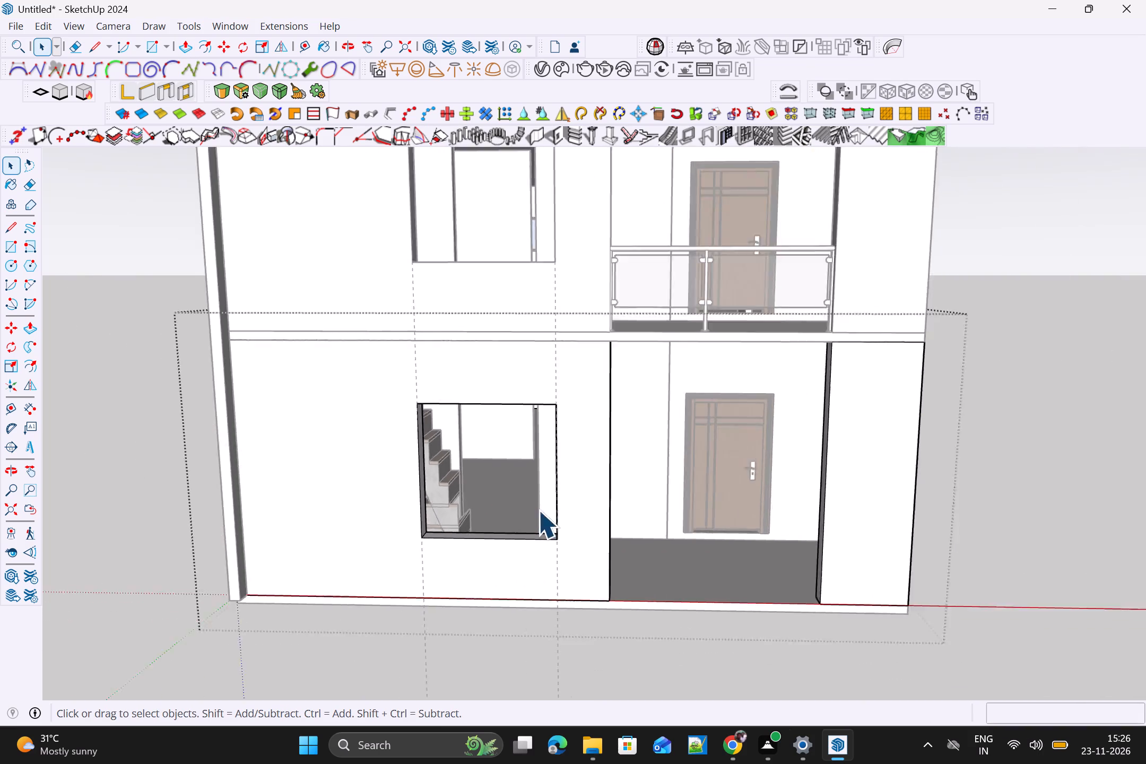
scroll(538, 510, "down", 2)
left_click(864, 471)
left_click(871, 474)
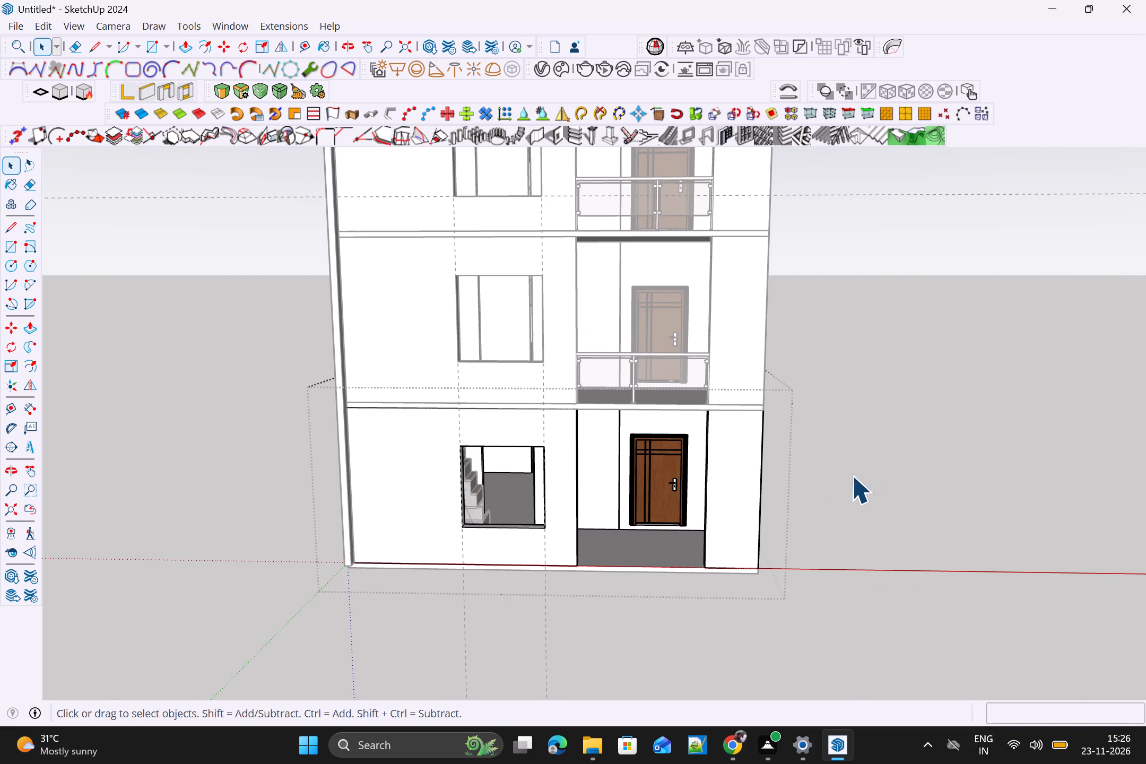
left_click(859, 476)
scroll(851, 476, "up", 3)
triple_click(883, 476)
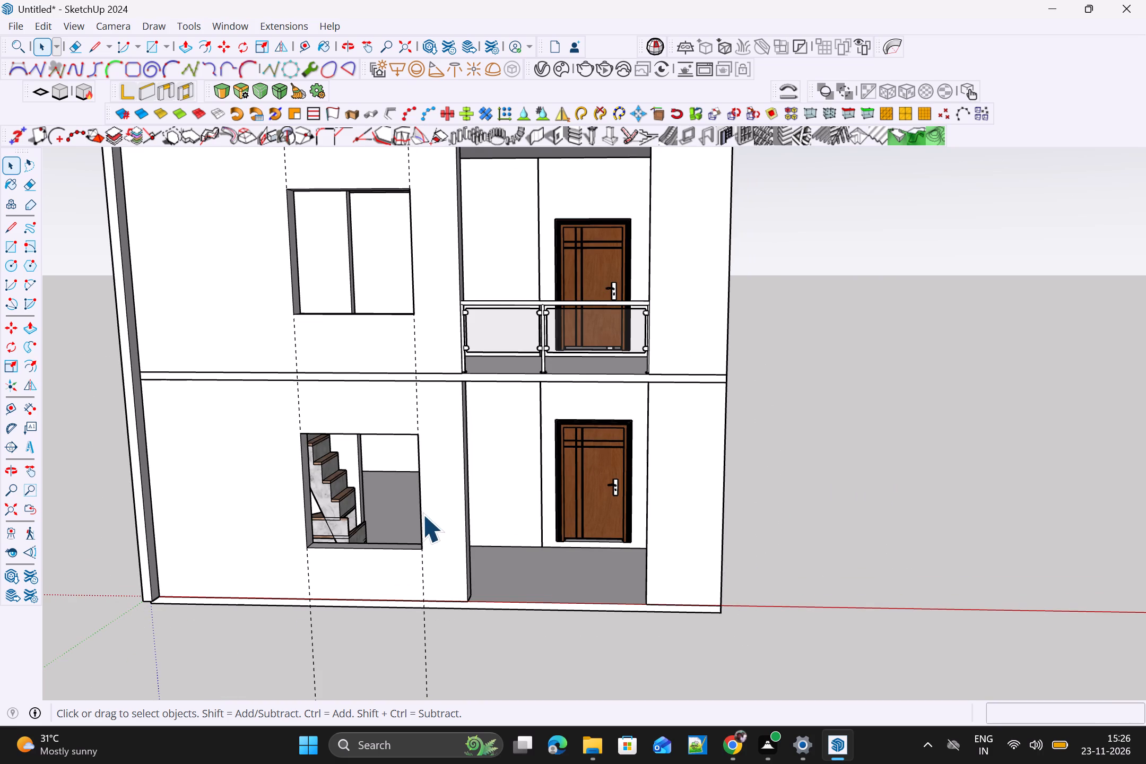
left_click(348, 514)
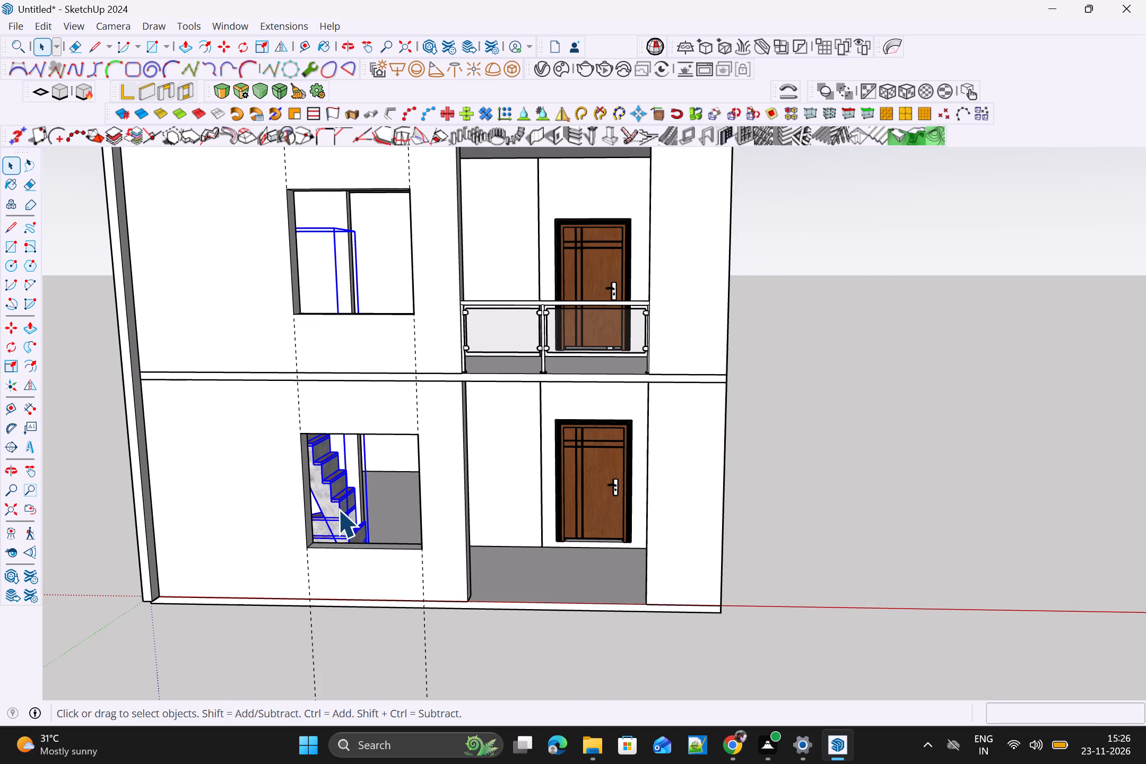
key("Delete")
Delete all the construction guides from the model.
scroll(350, 511, "down", 9)
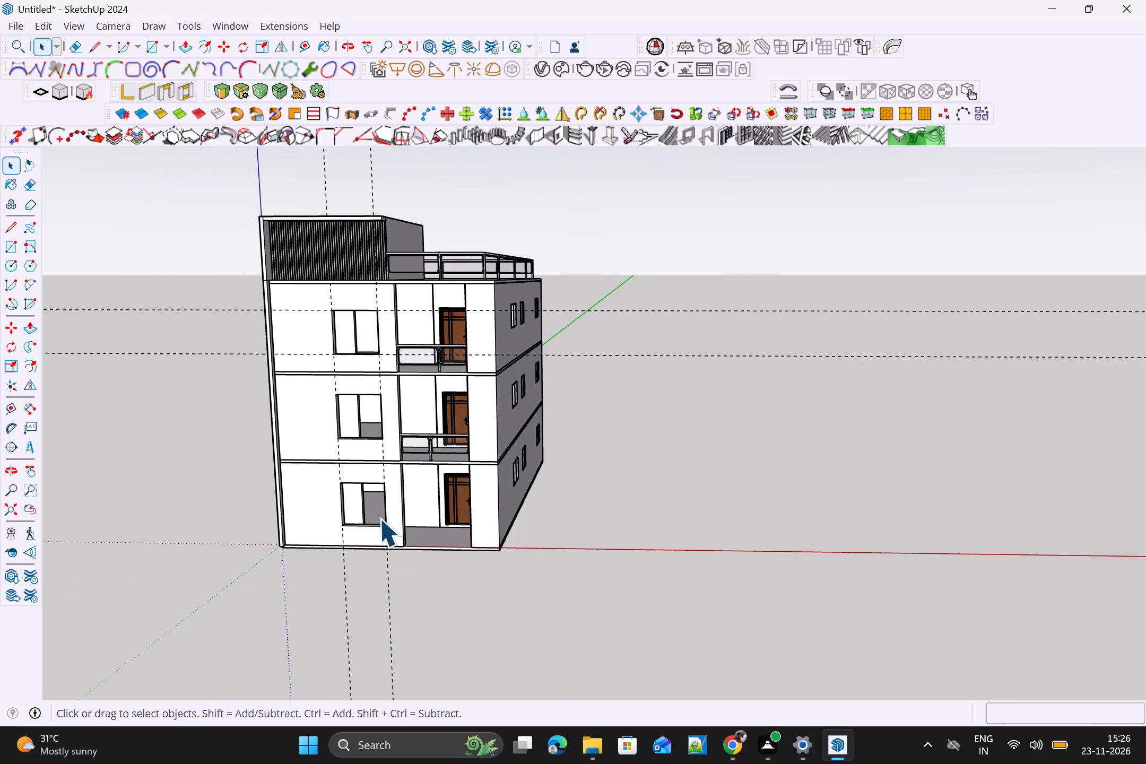
scroll(370, 523, "up", 3)
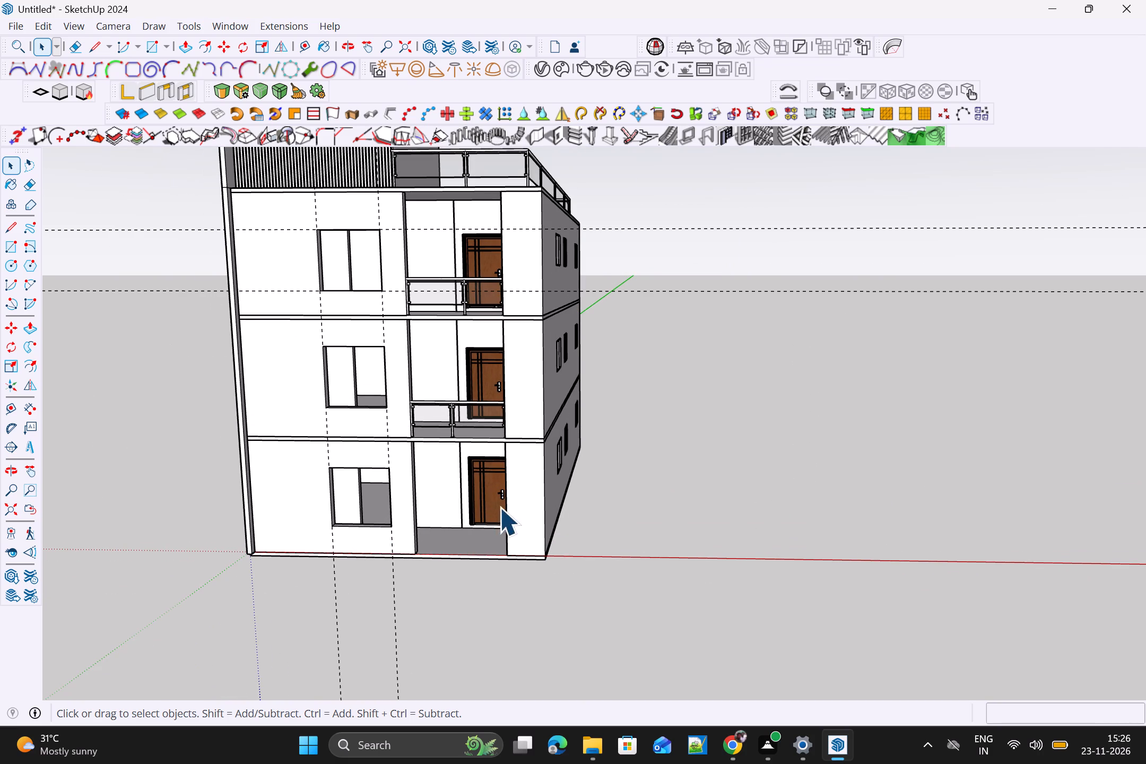
left_click(47, 27)
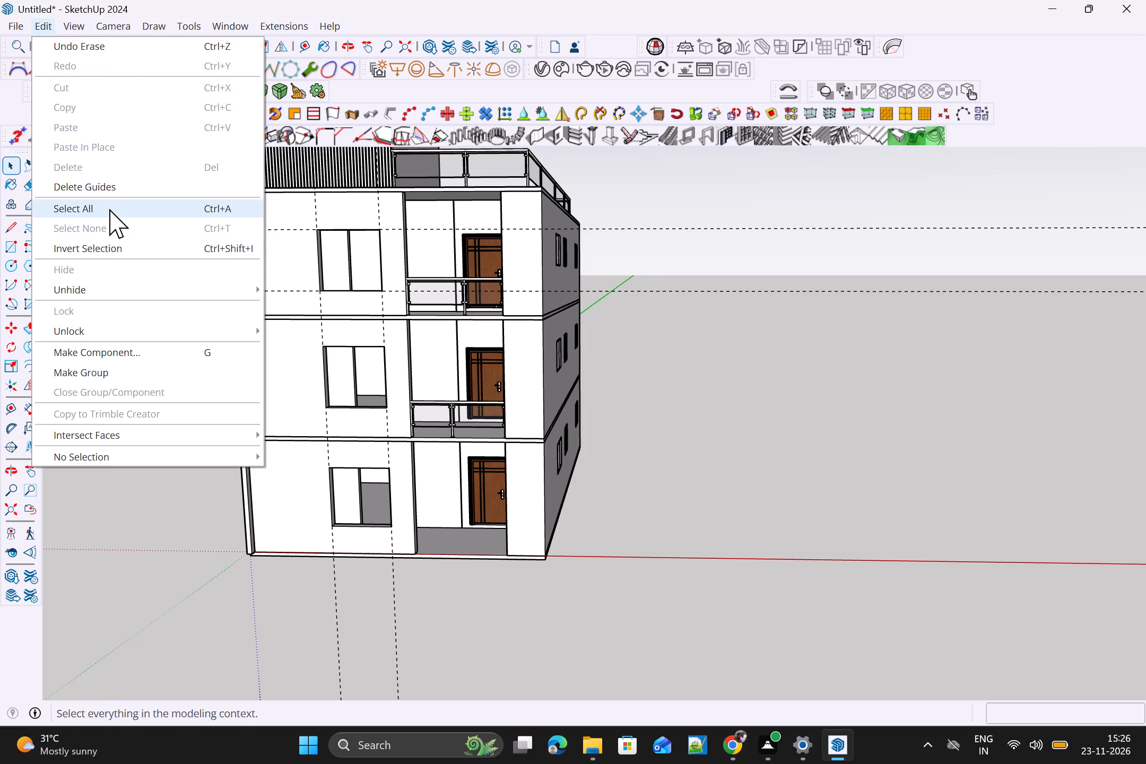
left_click(108, 188)
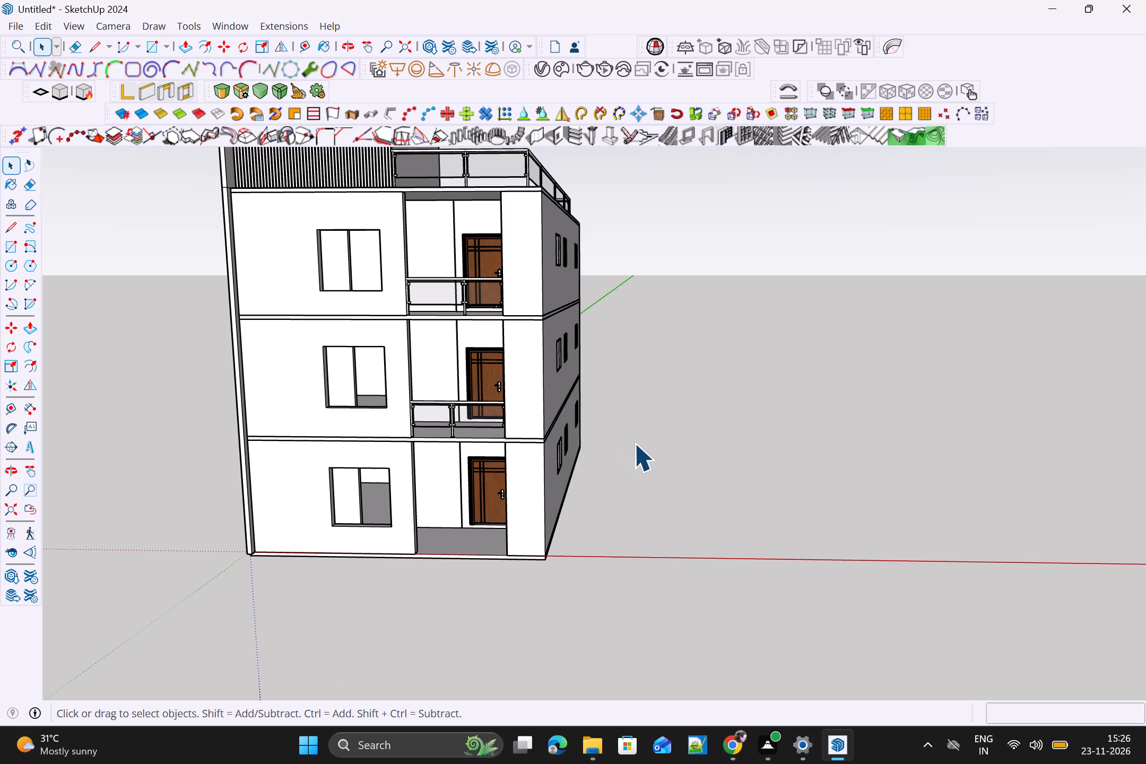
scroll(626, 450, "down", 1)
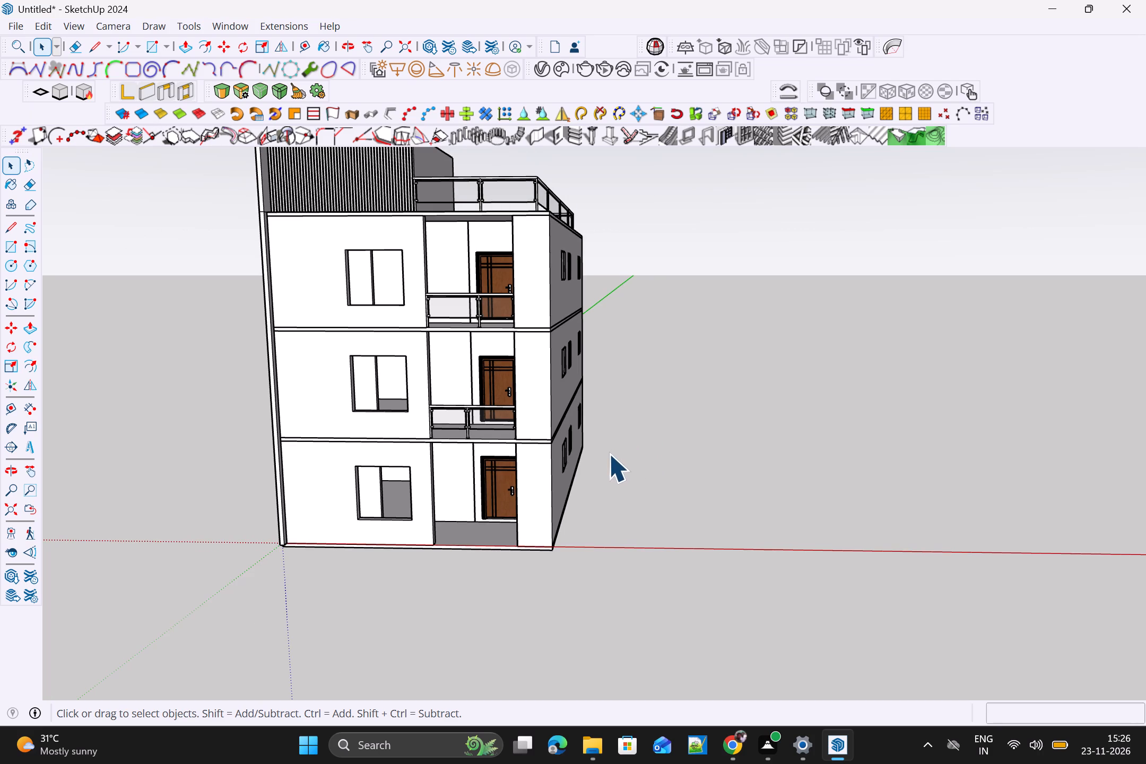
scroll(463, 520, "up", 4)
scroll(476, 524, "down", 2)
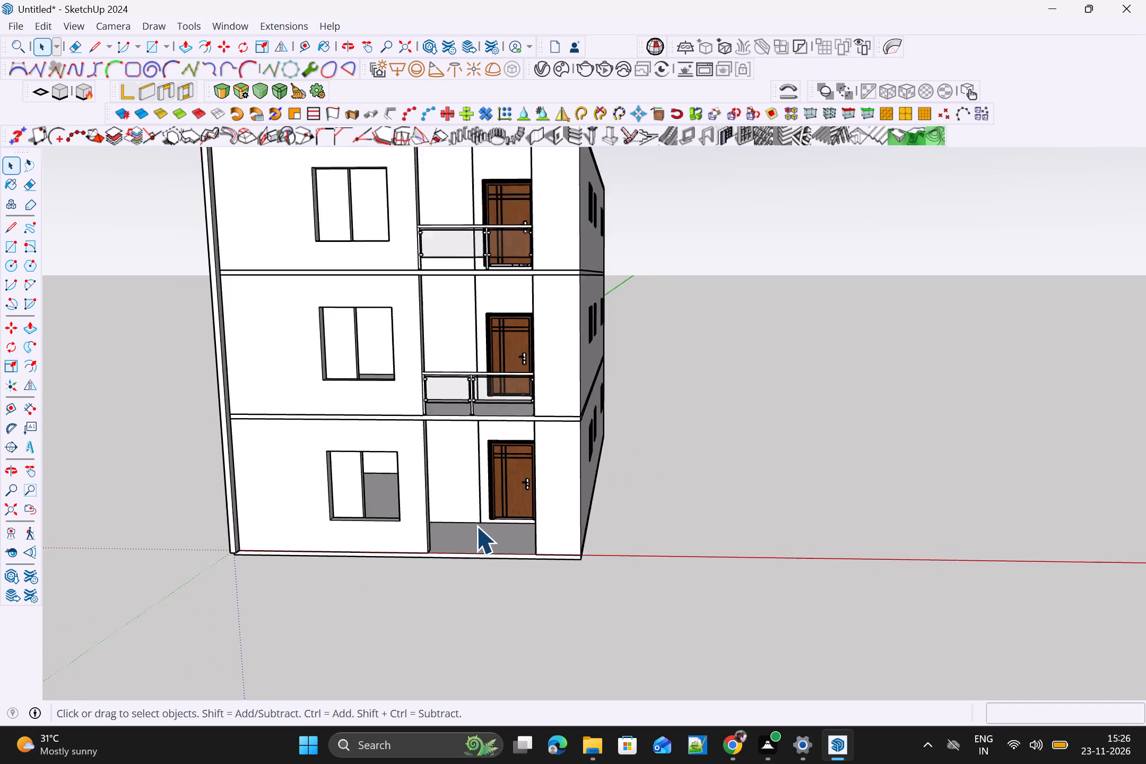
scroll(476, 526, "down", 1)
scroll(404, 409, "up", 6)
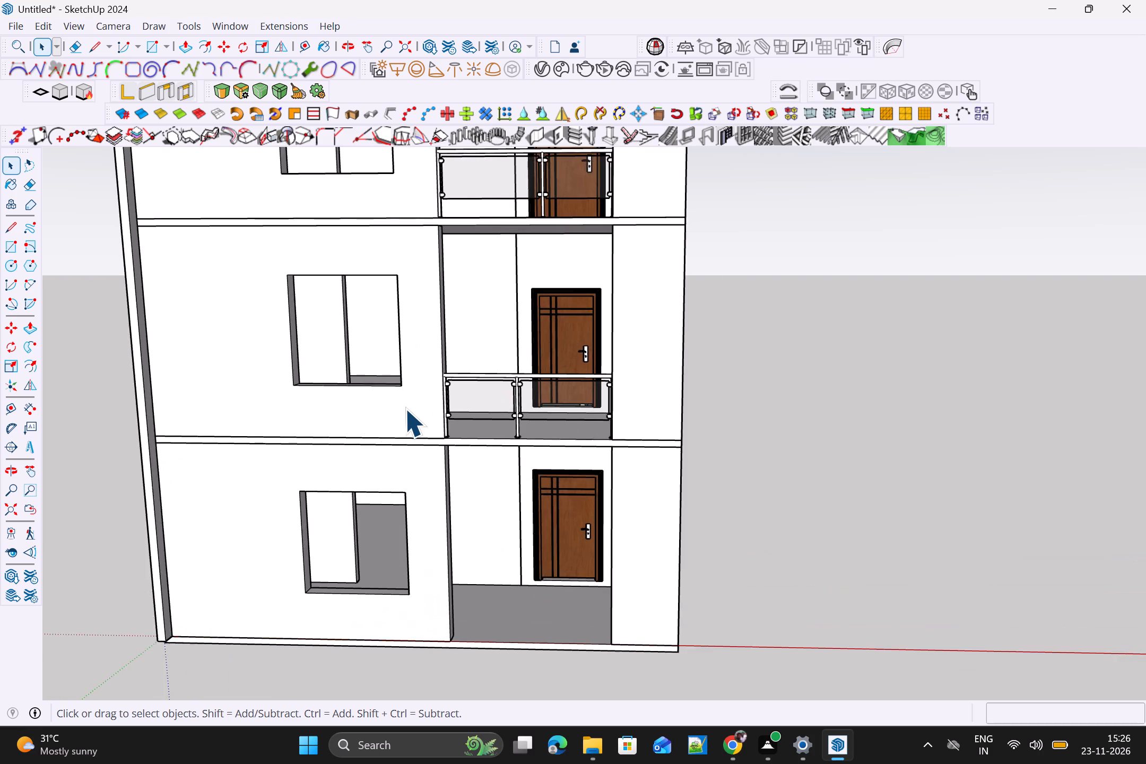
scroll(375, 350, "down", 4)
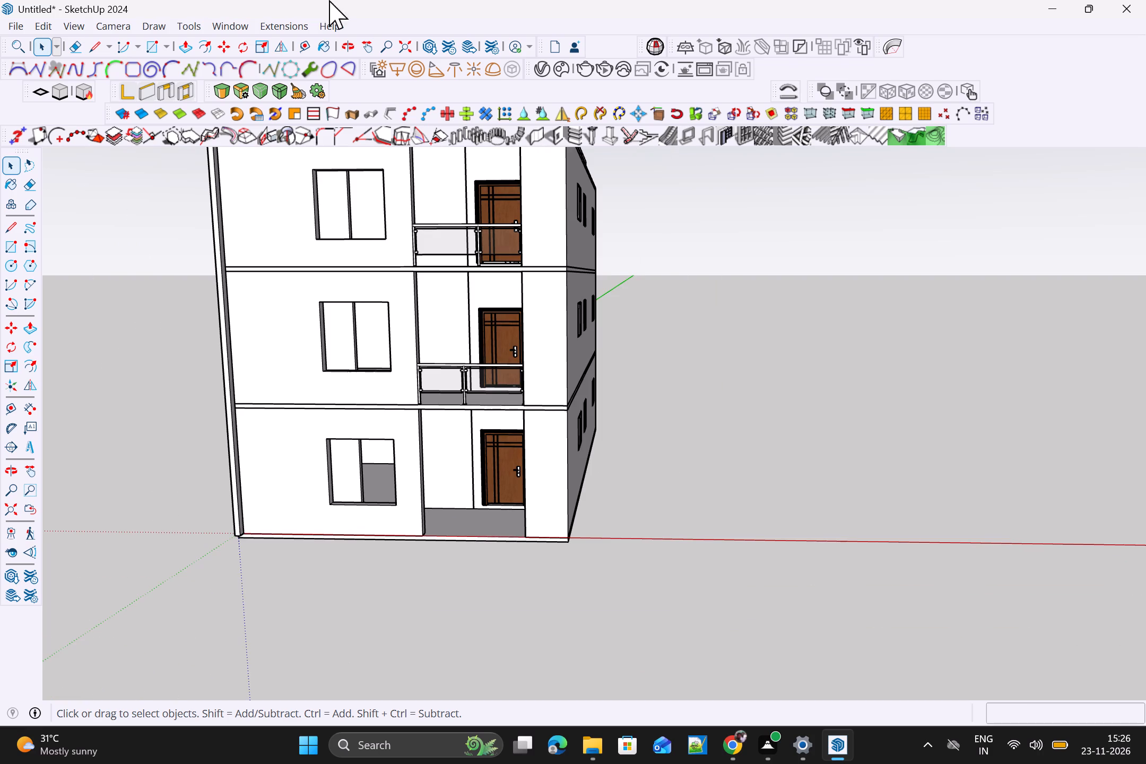
Open 3D Warehouse, dismiss the promotional pop-up and search the models for WINDOW.
left_click(231, 19)
left_click(250, 154)
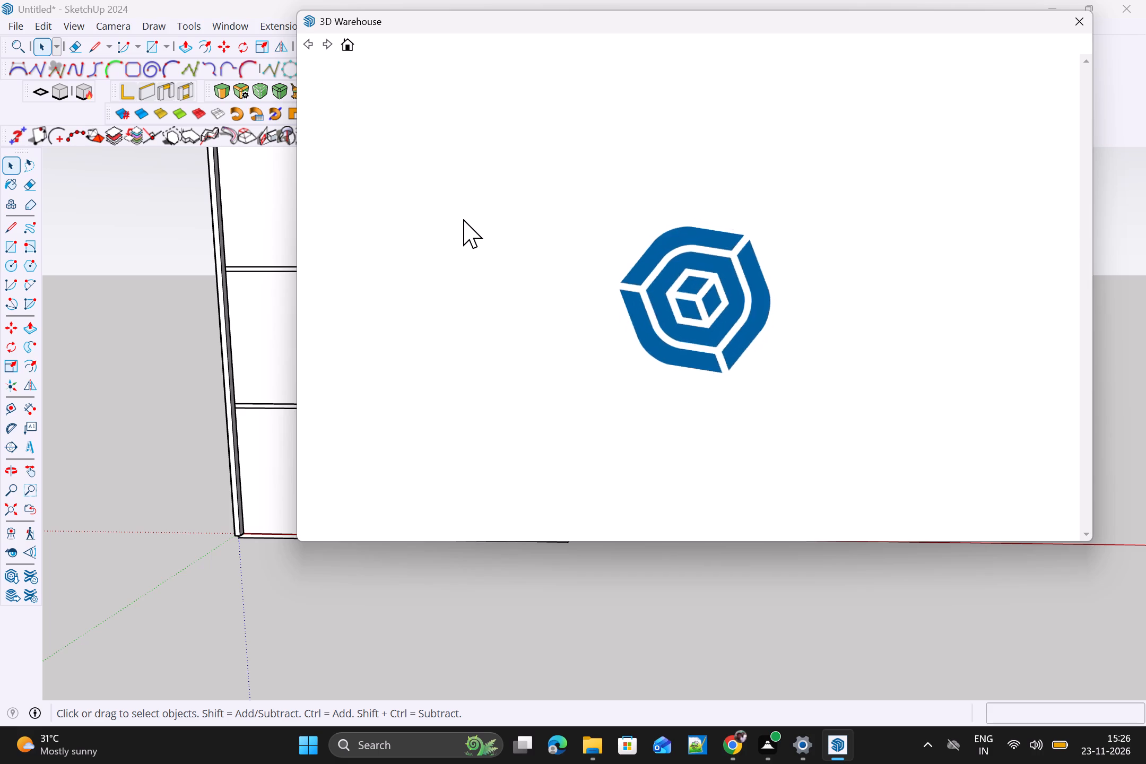
left_click(711, 67)
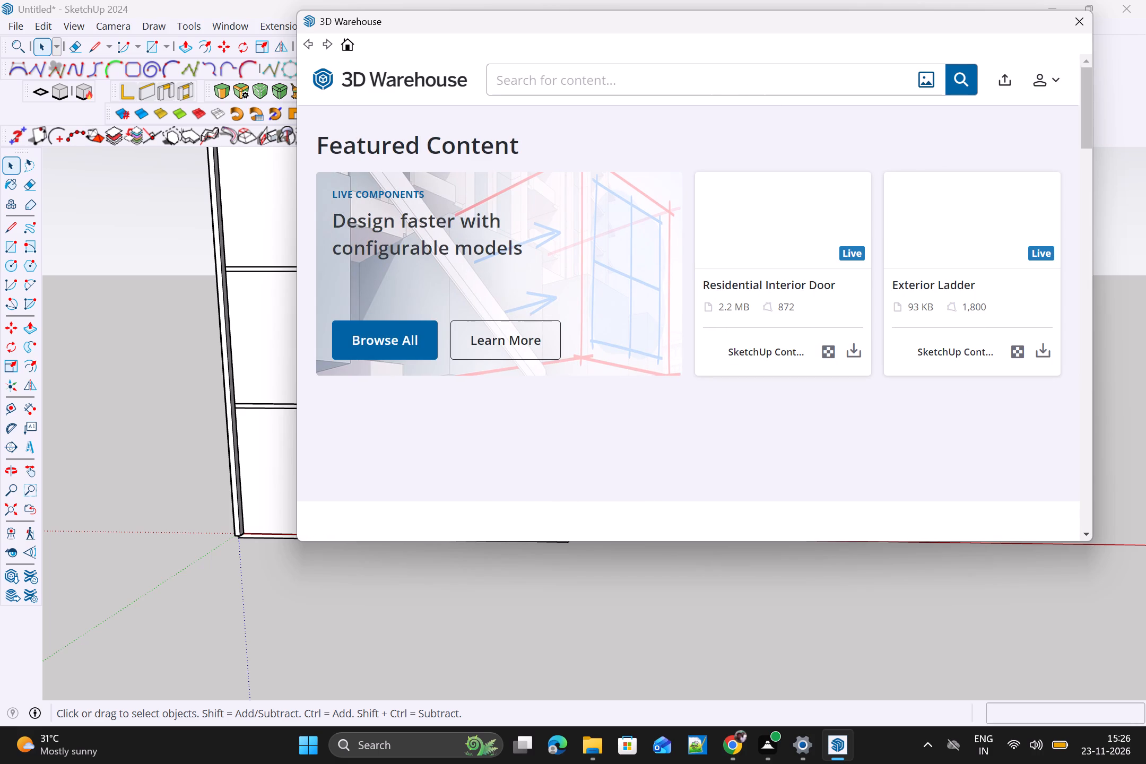
left_click(693, 78)
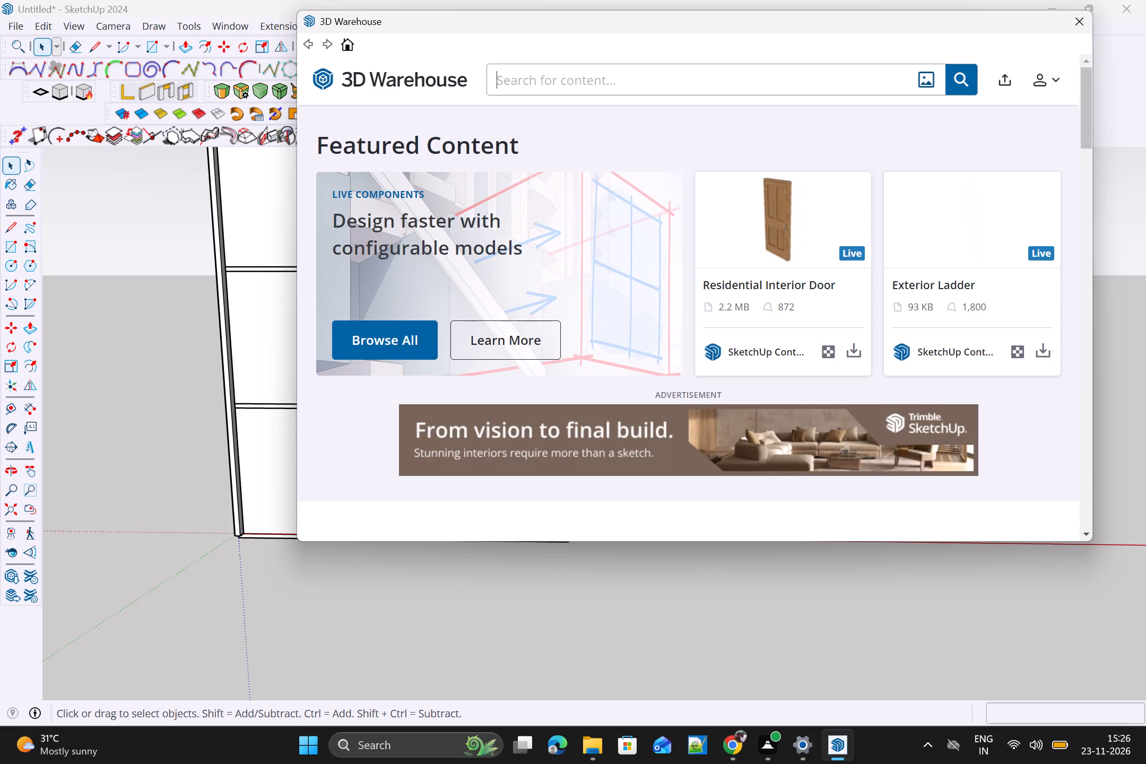
type("WINDOW")
key("Return")
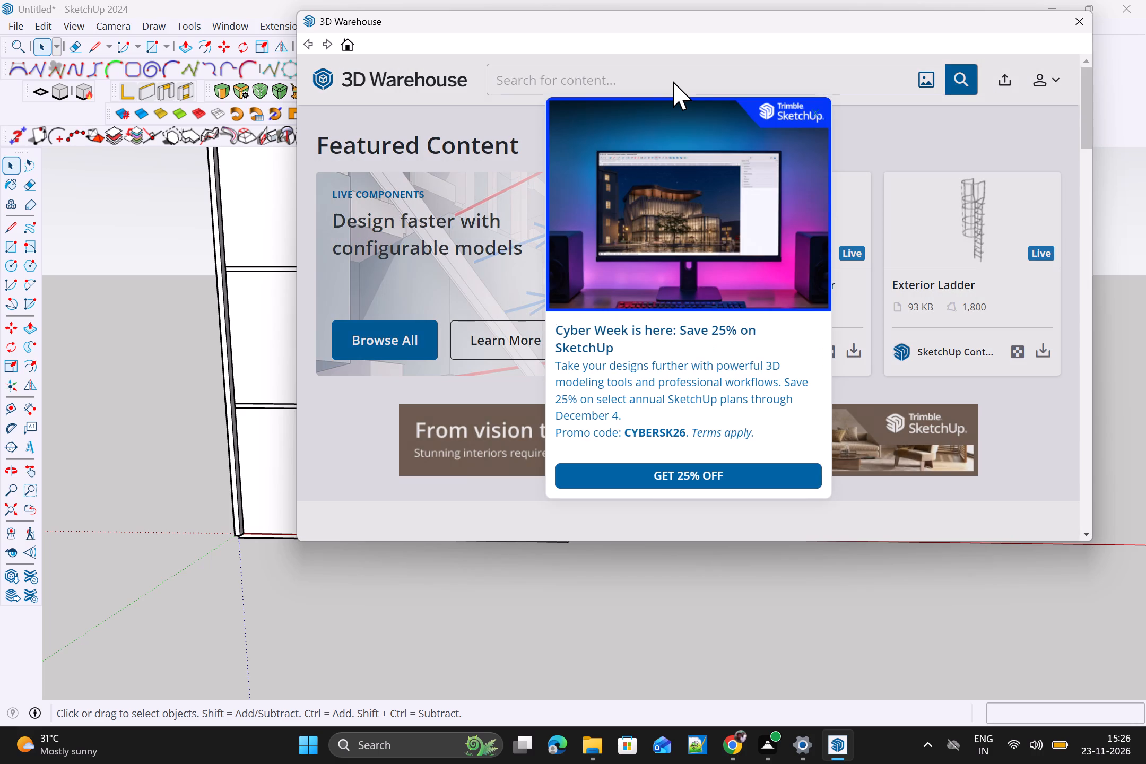
left_click(812, 118)
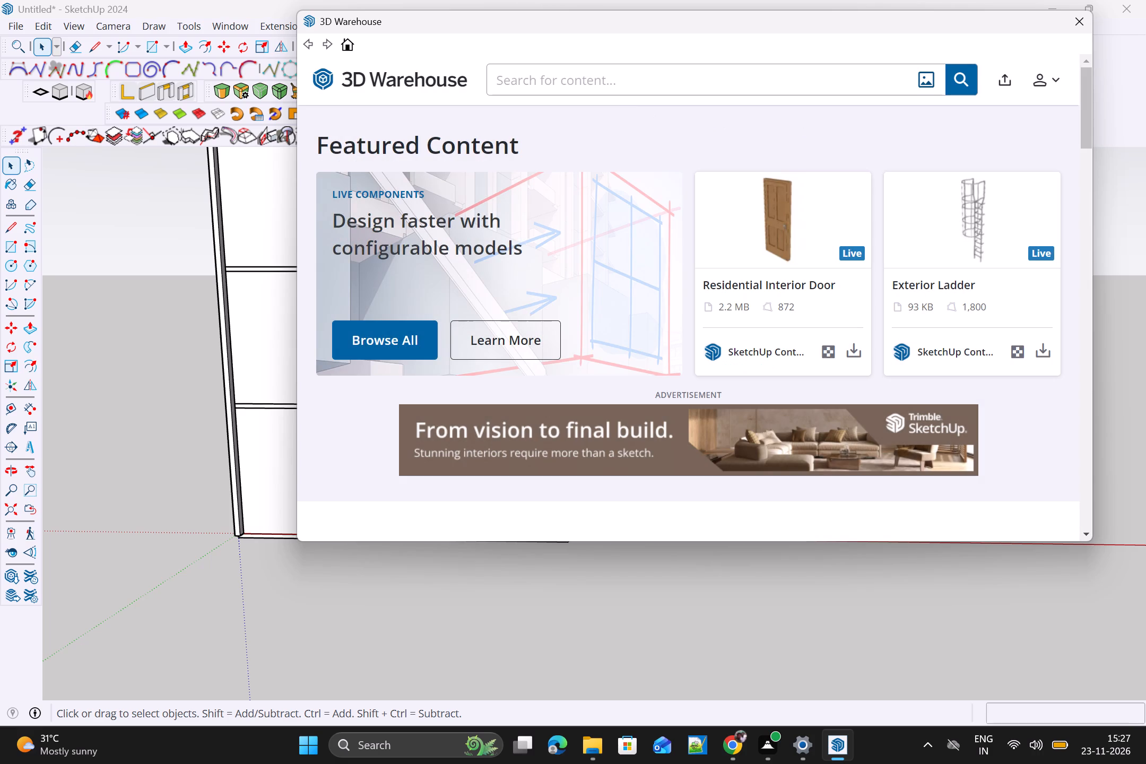
left_click(630, 86)
type("WINDOW")
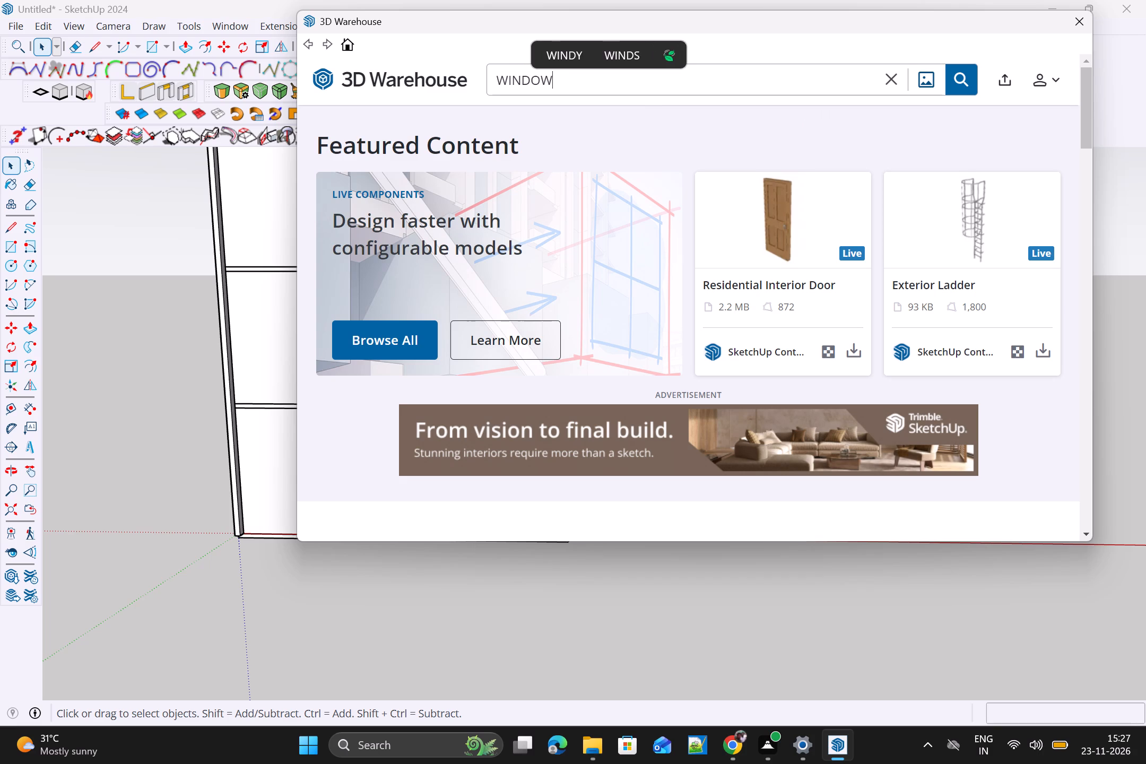
key("Return")
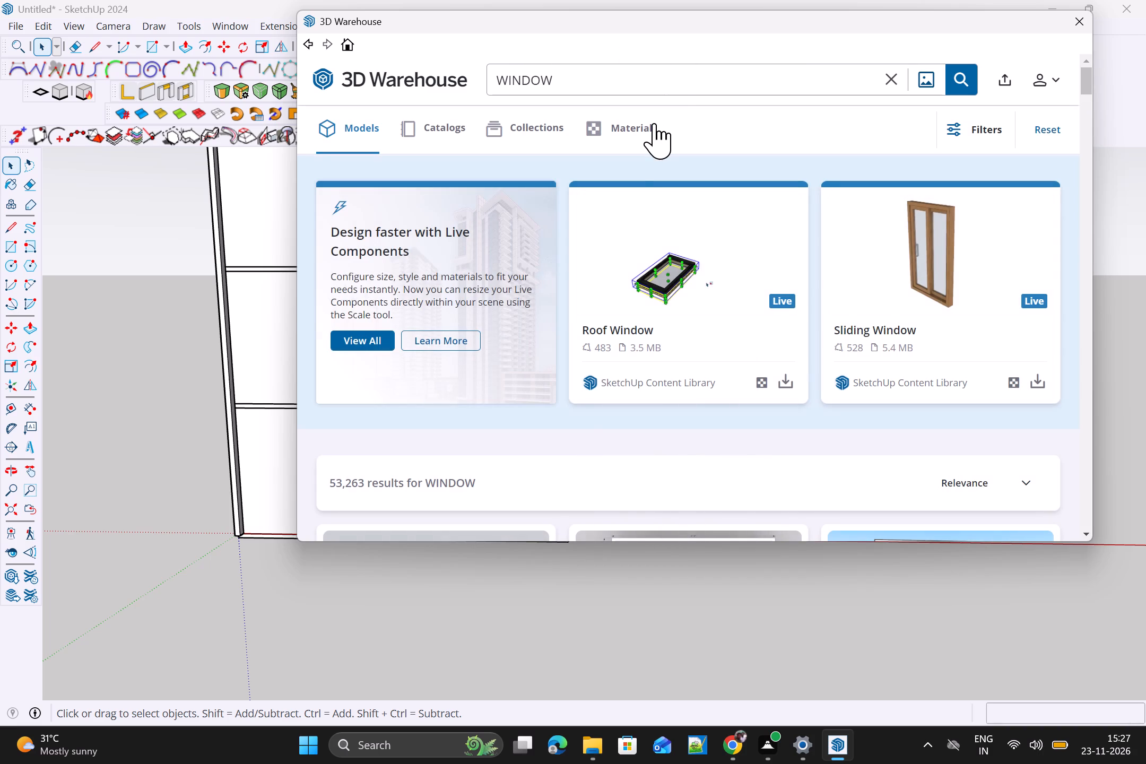
Browse the WINDOW results and load the dark-framed two-pane 209 KB window model directly into the building model.
left_click_drag(1084, 87, 1083, 118)
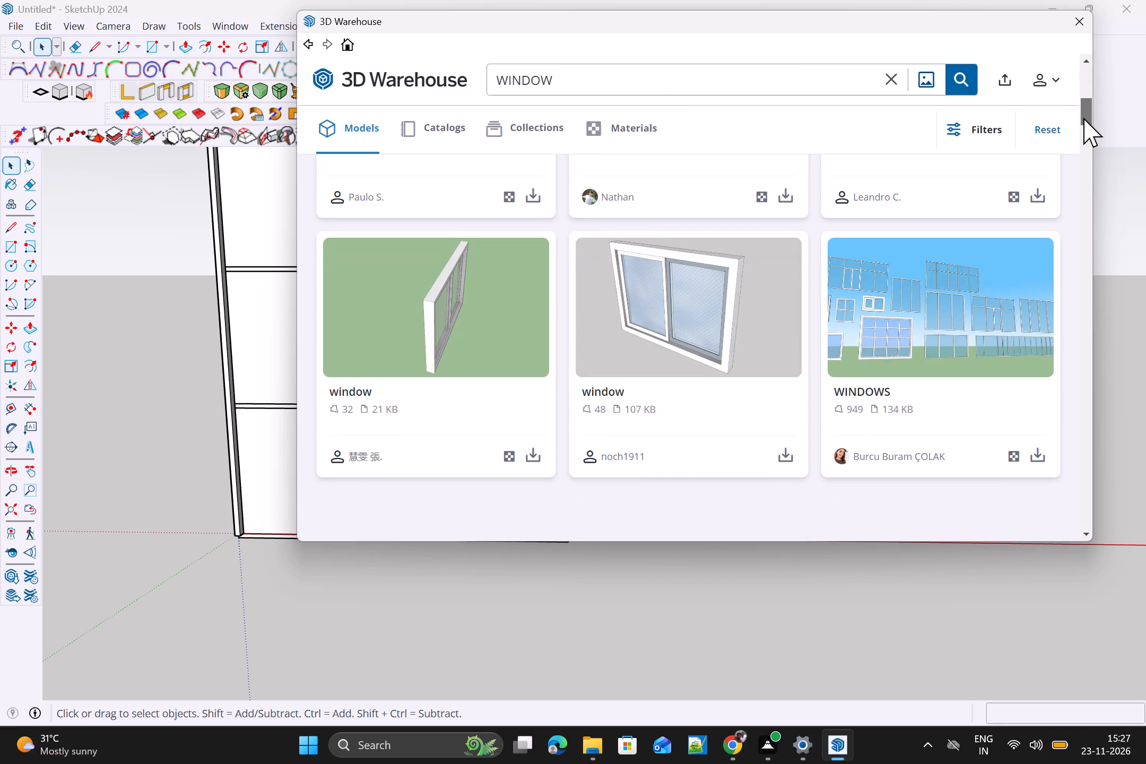
left_click_drag(1083, 118, 1089, 145)
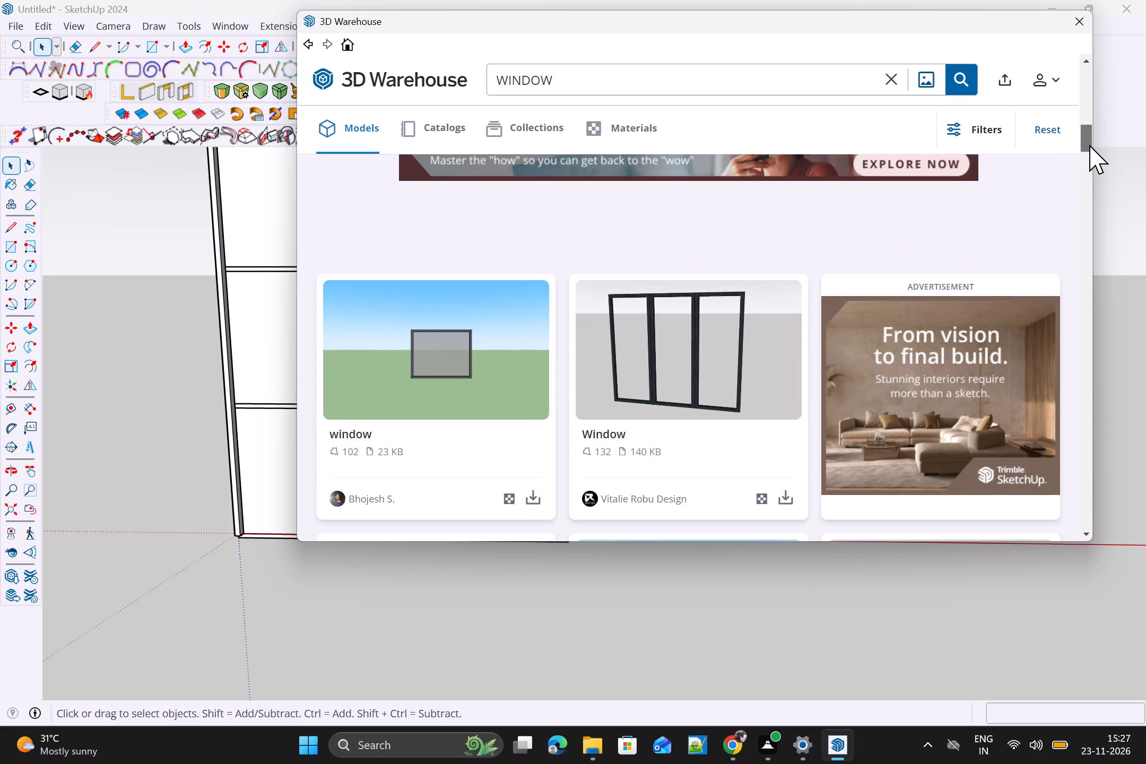
left_click_drag(1089, 145, 1099, 166)
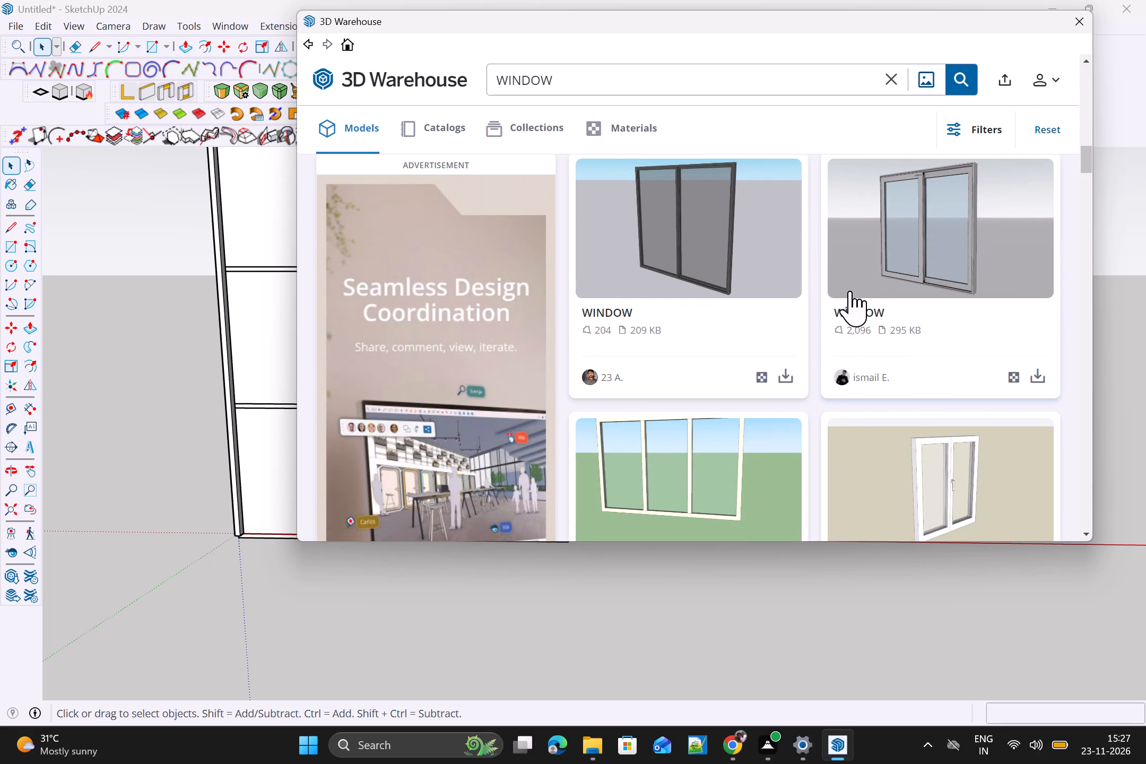
left_click(784, 377)
left_click(658, 305)
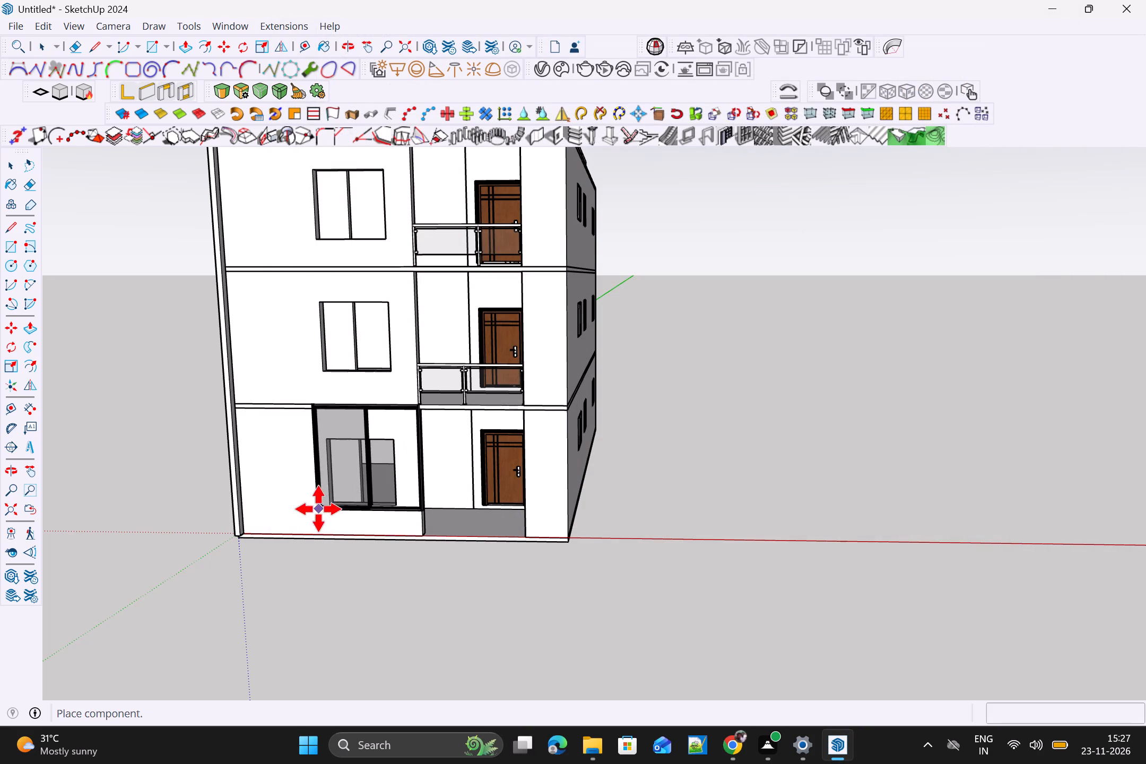
Place the imported window at the ground-storey opening and move it so its lower-left corner meets the opening's corner.
scroll(342, 499, "up", 19)
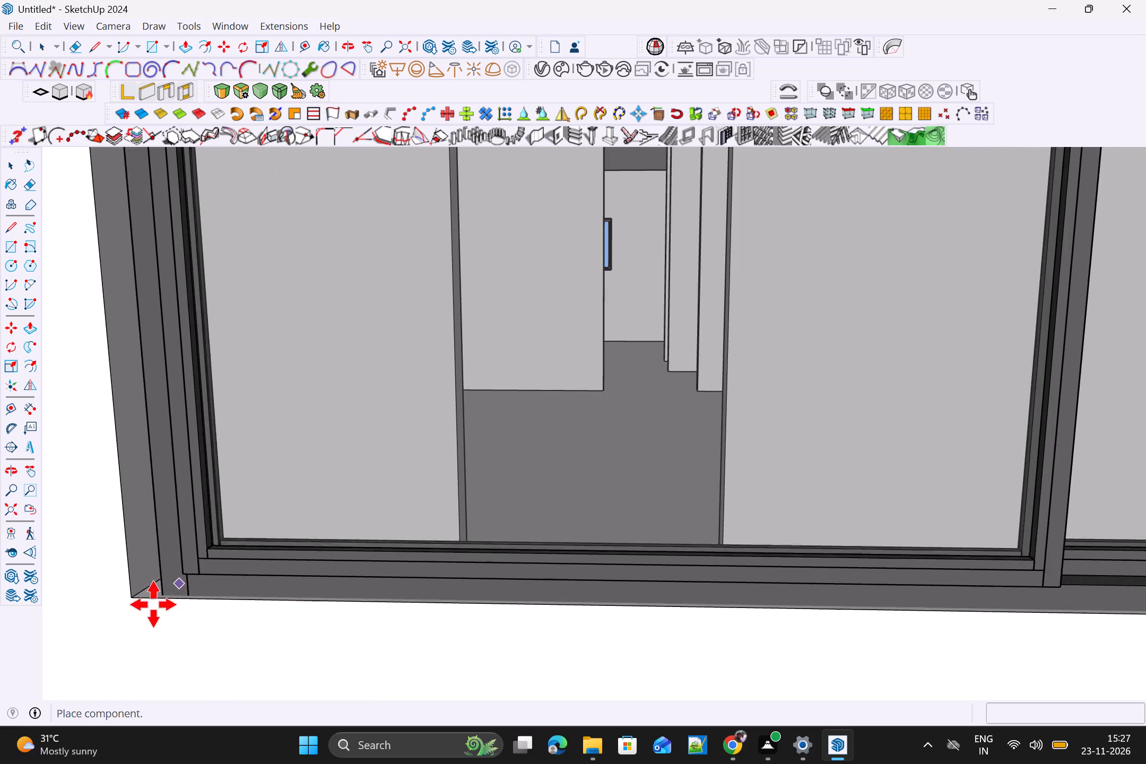
left_click(147, 586)
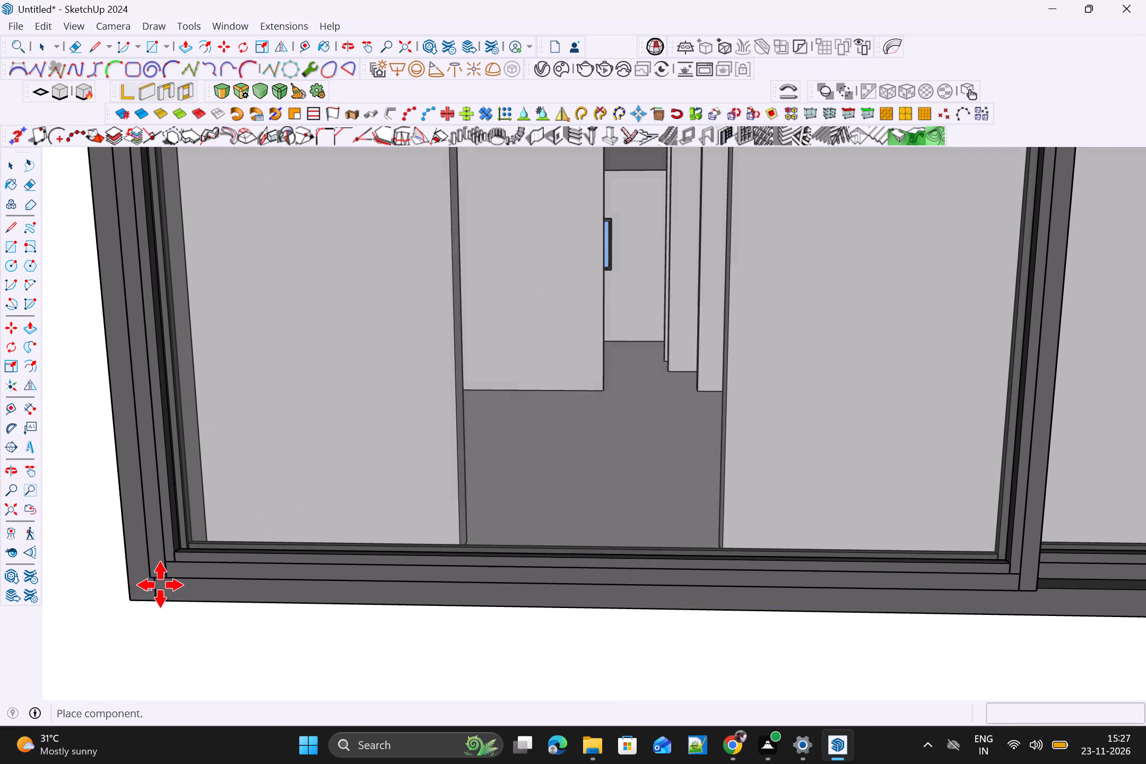
scroll(133, 597, "up", 3)
left_click_drag(128, 600, 135, 601)
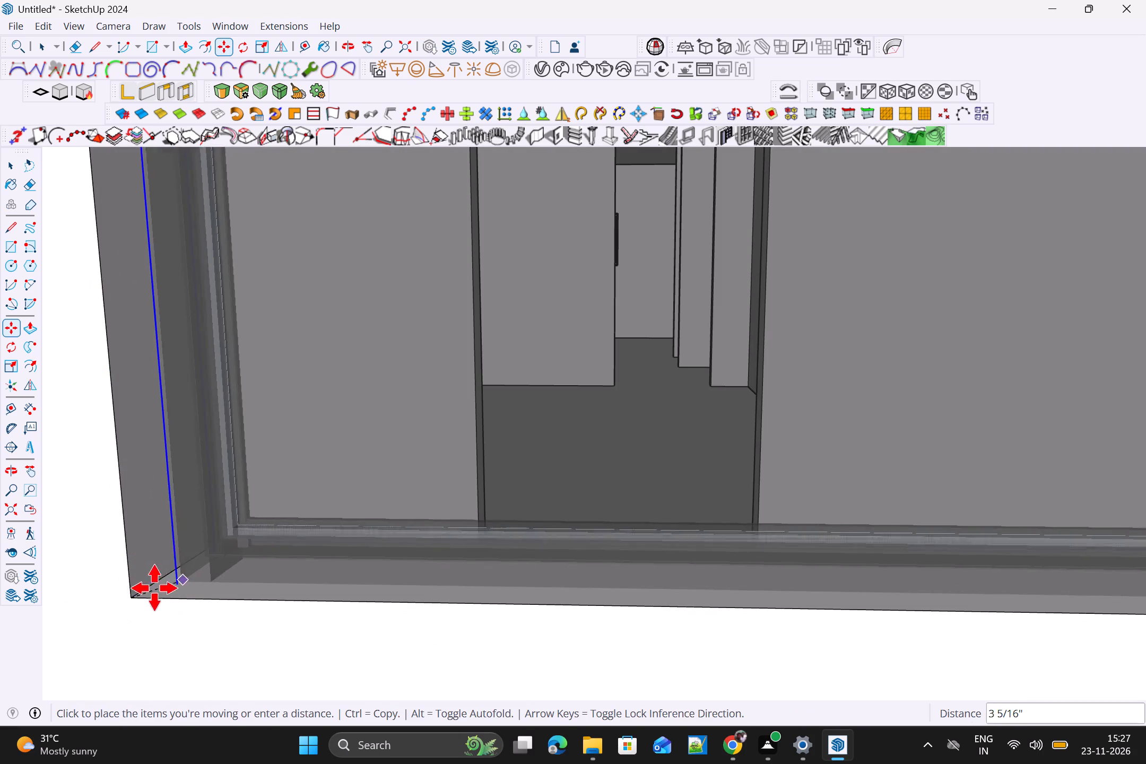
left_click(134, 593)
Scale the window's width by about 0.63 along the red axis to fit the ground-storey opening.
scroll(231, 592, "down", 18)
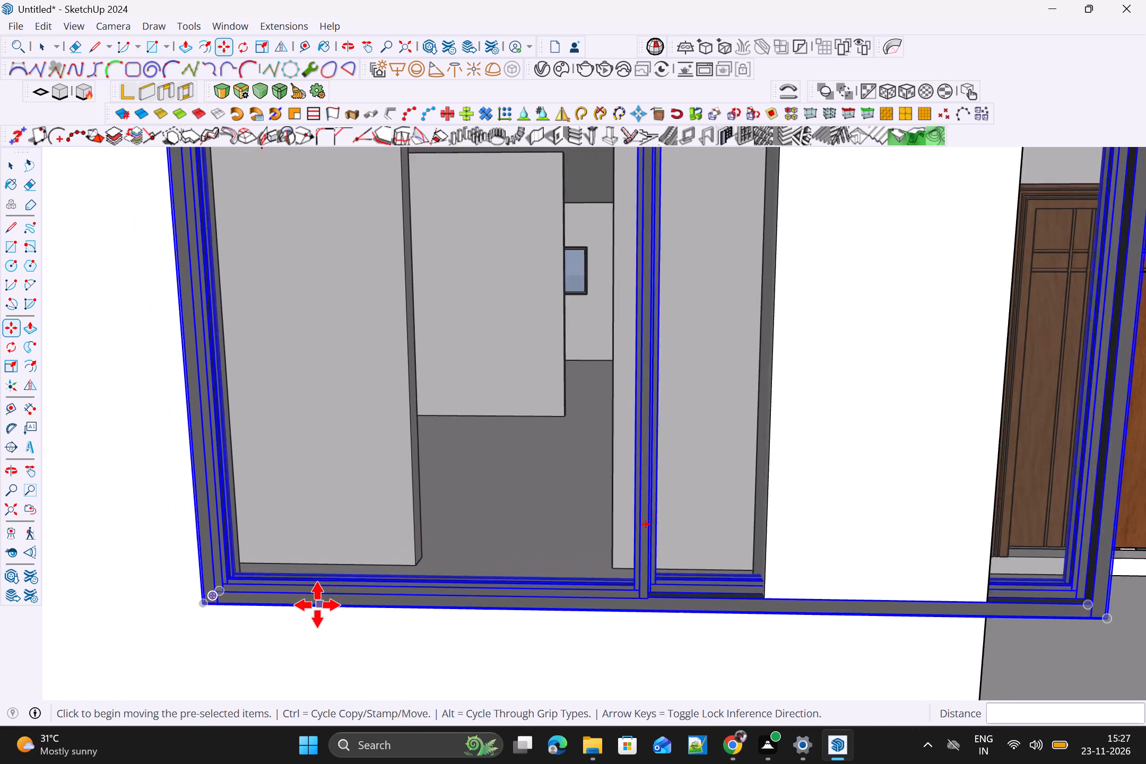
scroll(317, 605, "down", 7)
scroll(442, 556, "down", 3)
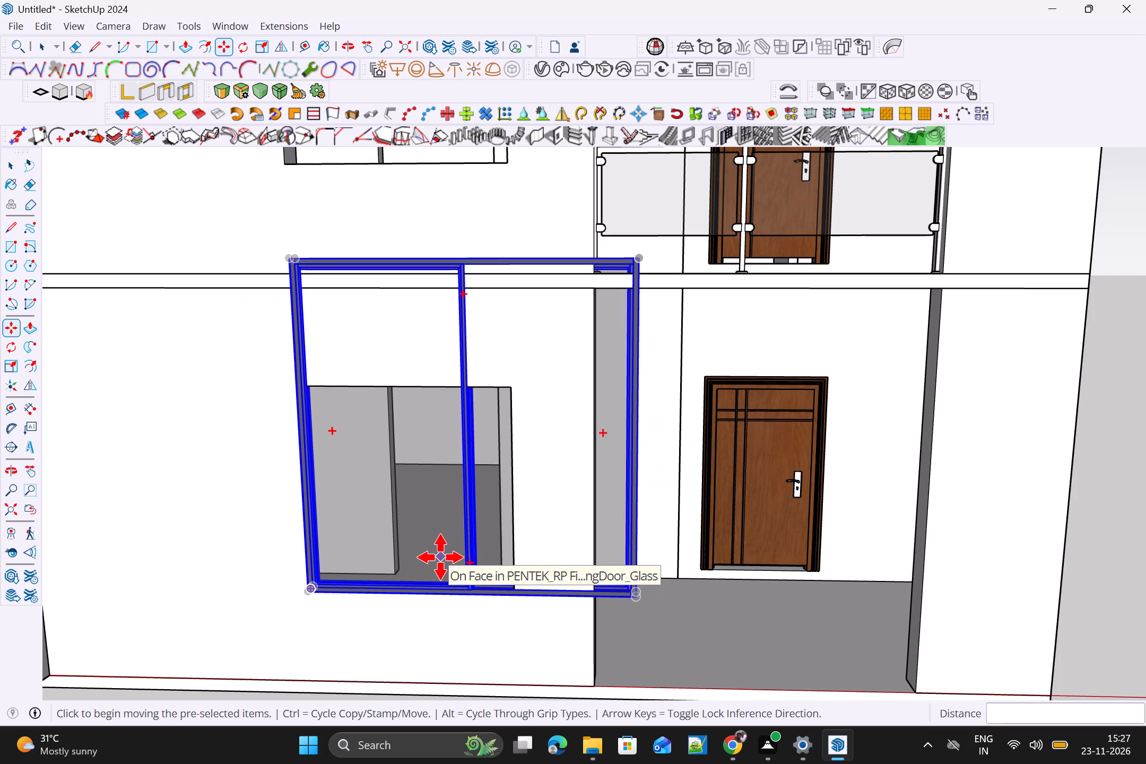
key("s")
scroll(626, 455, "down", 4)
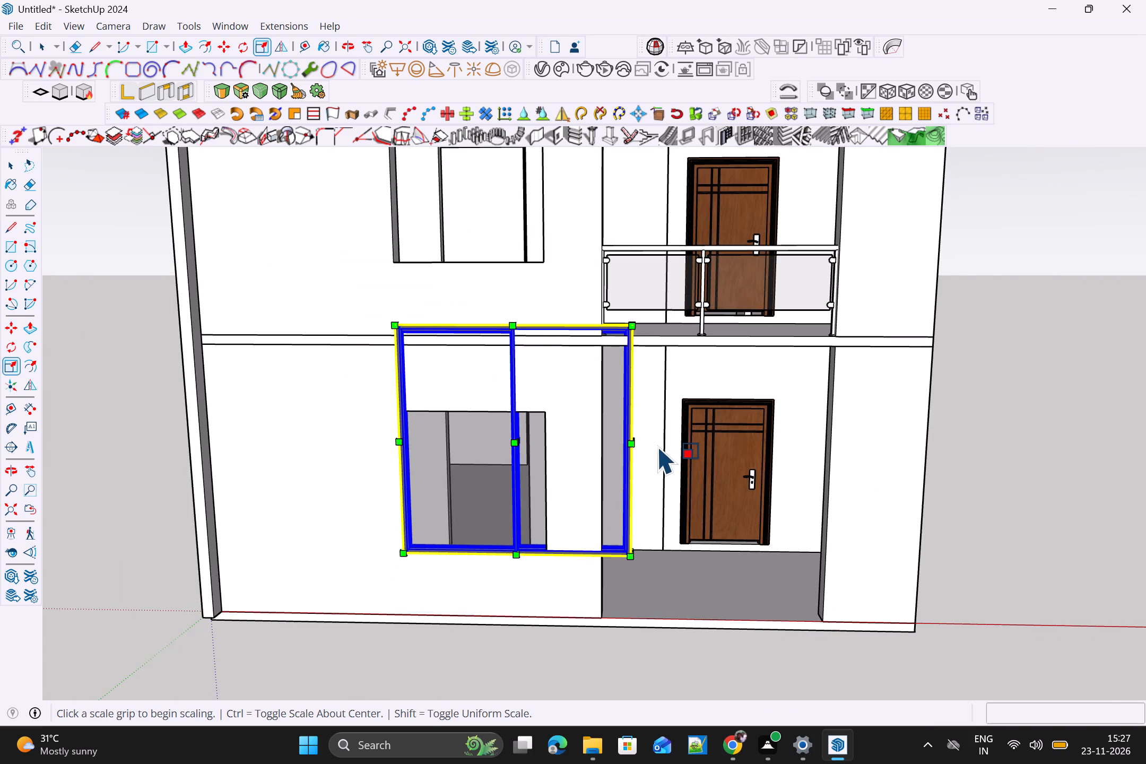
scroll(658, 445, "up", 14)
scroll(587, 441, "up", 3)
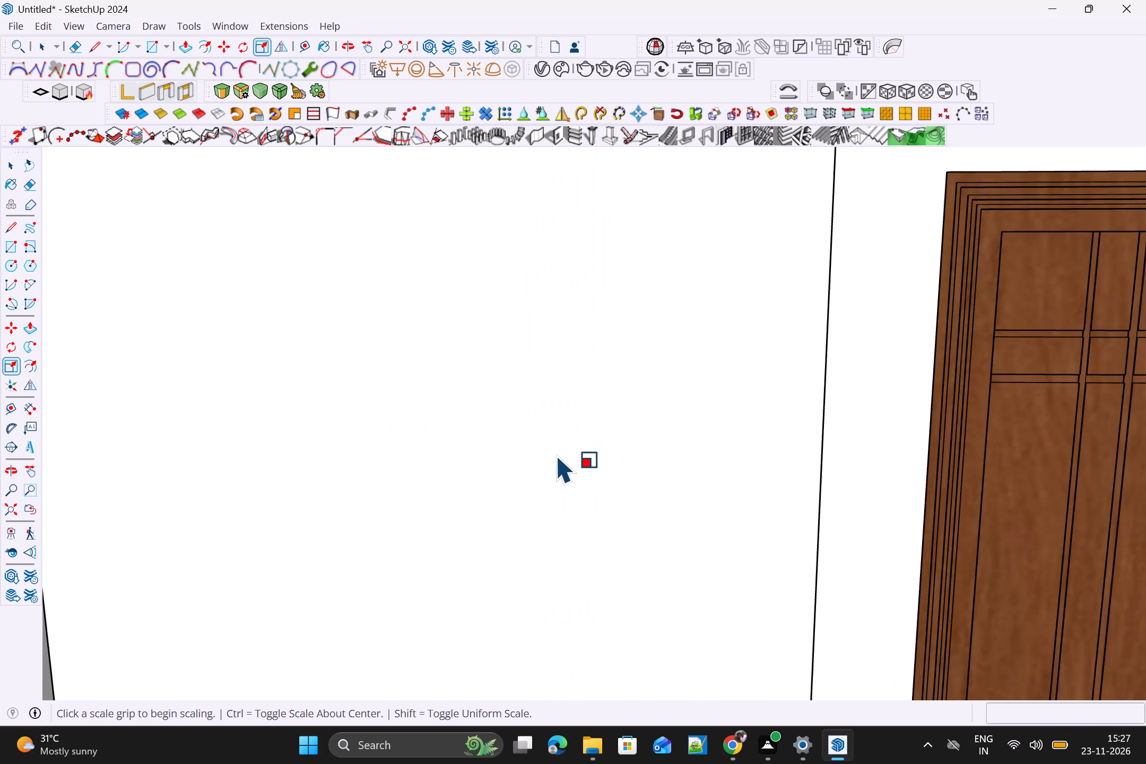
scroll(516, 474, "down", 5)
left_click_drag(425, 518, 420, 521)
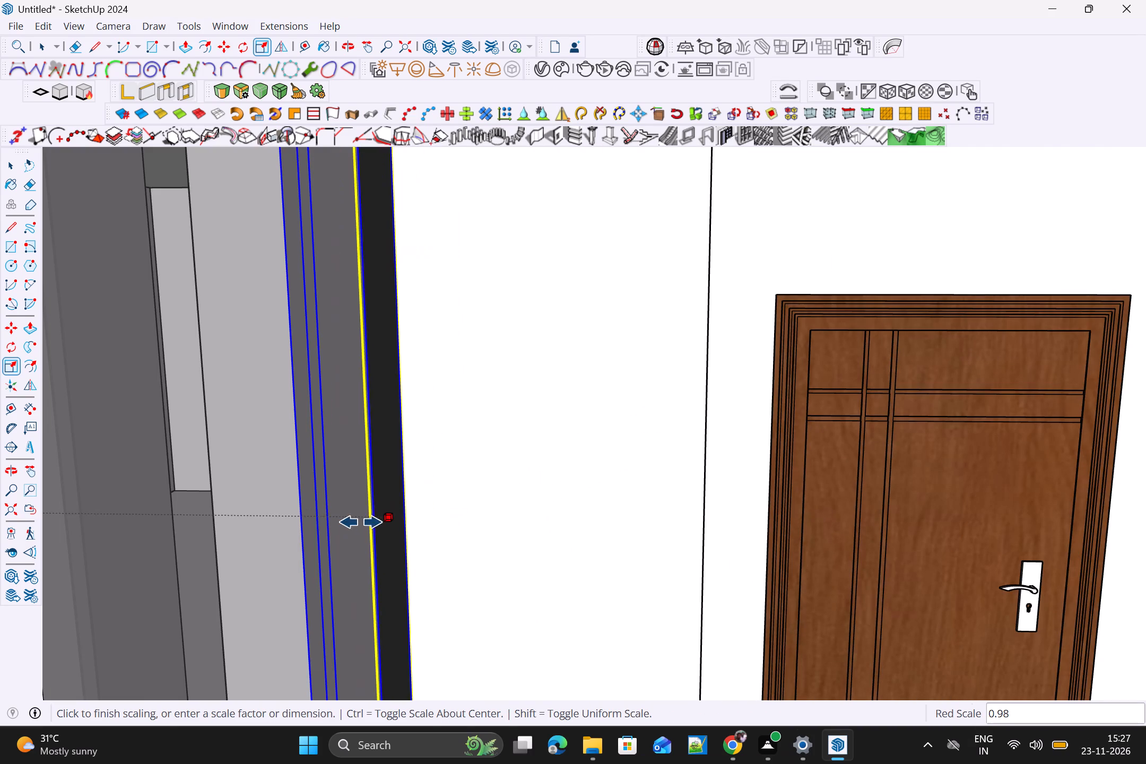
scroll(364, 520, "down", 10)
scroll(188, 532, "down", 14)
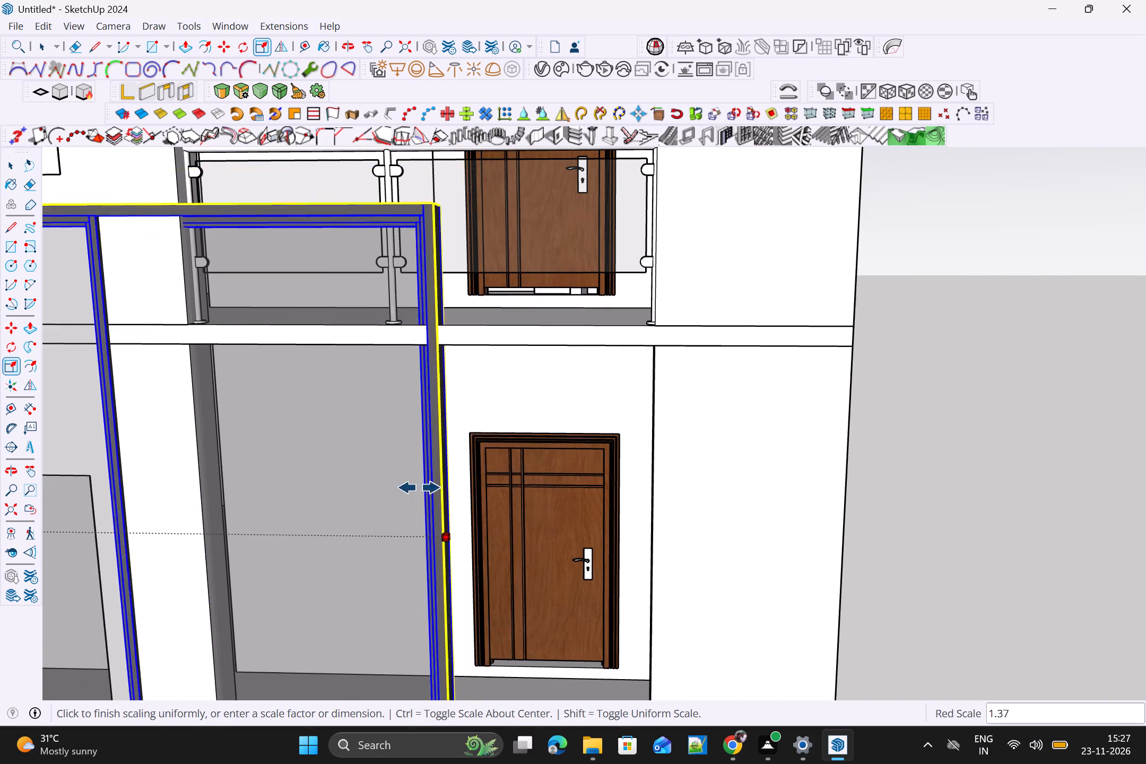
scroll(419, 491, "down", 7, "shift")
middle_click_drag(312, 518, 522, 474, "shift")
scroll(458, 477, "up", 5)
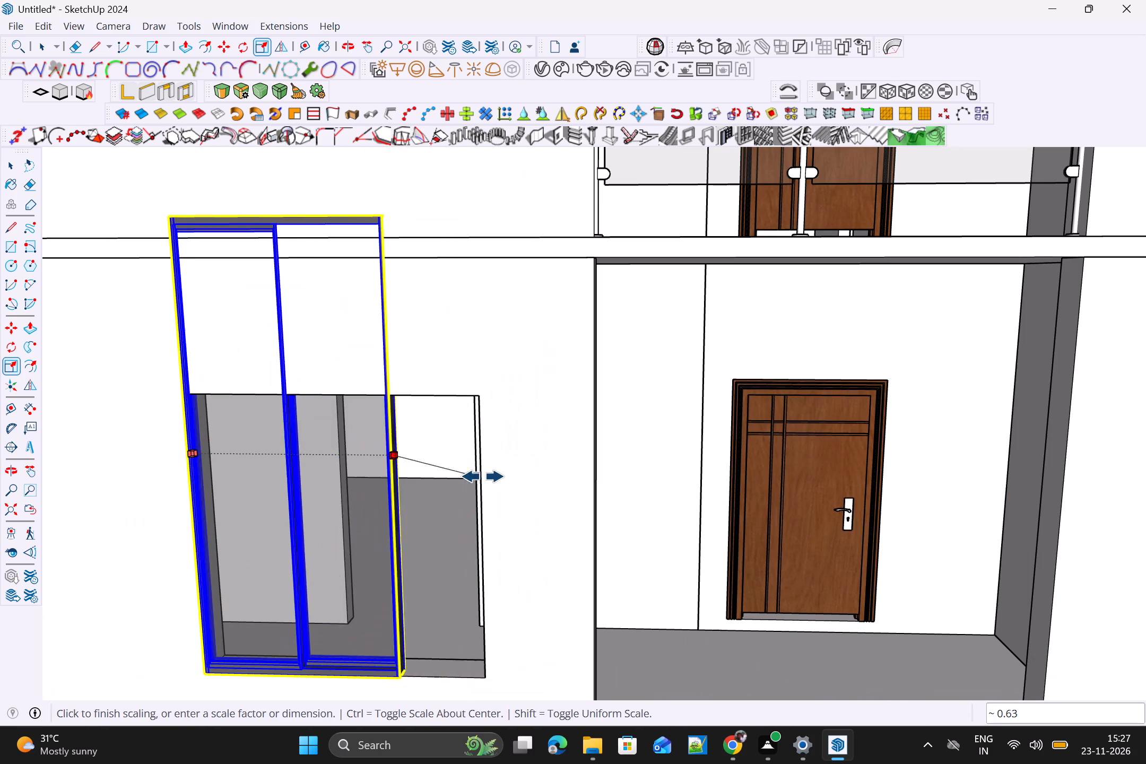
left_click(481, 477)
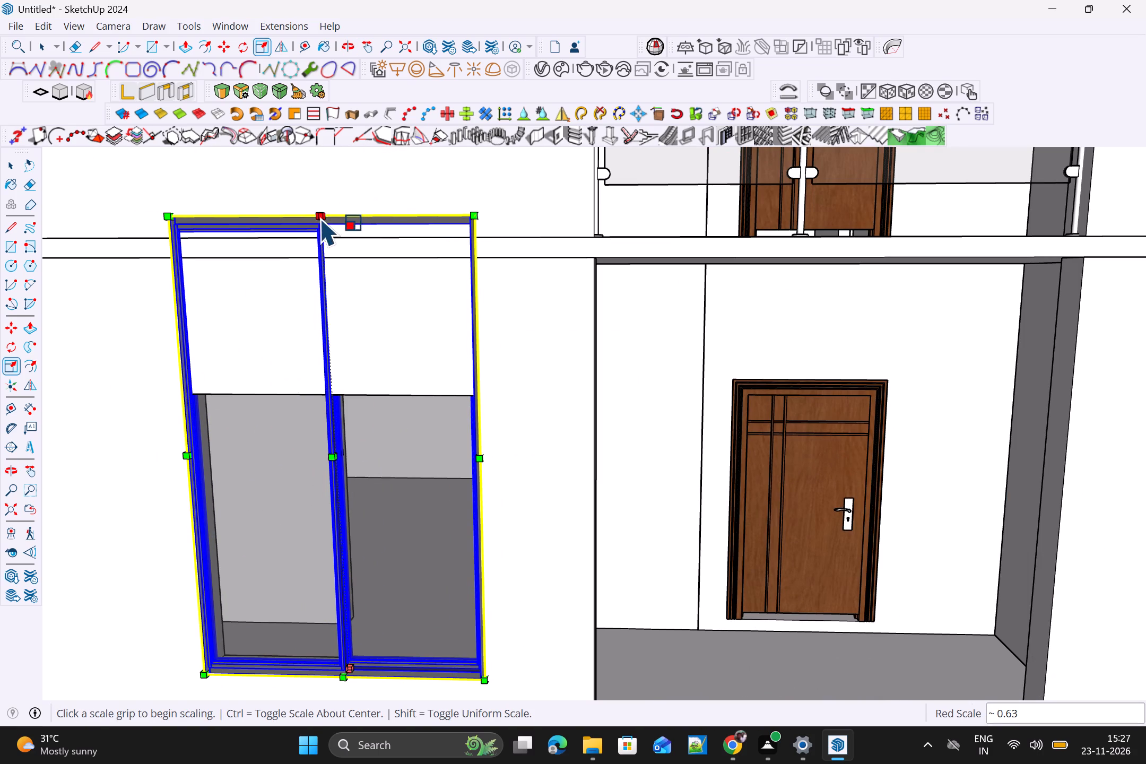
Scale the window down from its top edge so its height matches the ground-storey opening.
scroll(321, 209, "up", 8)
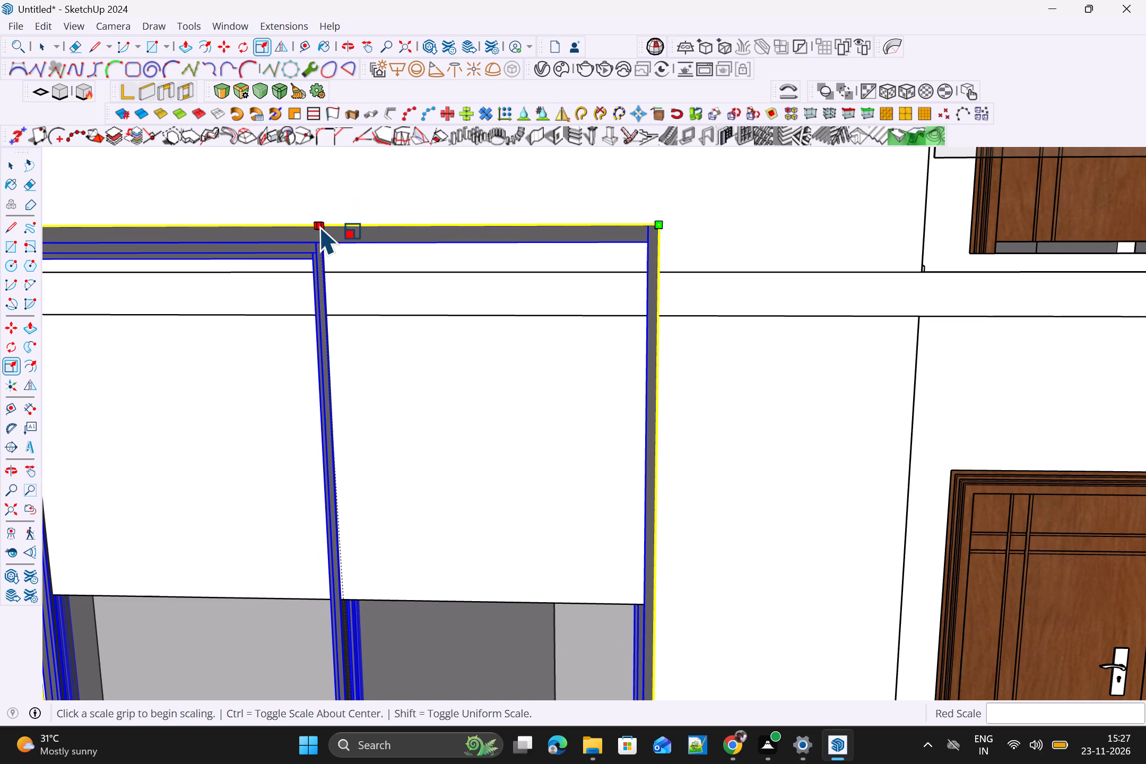
scroll(323, 226, "up", 1)
left_click(318, 221)
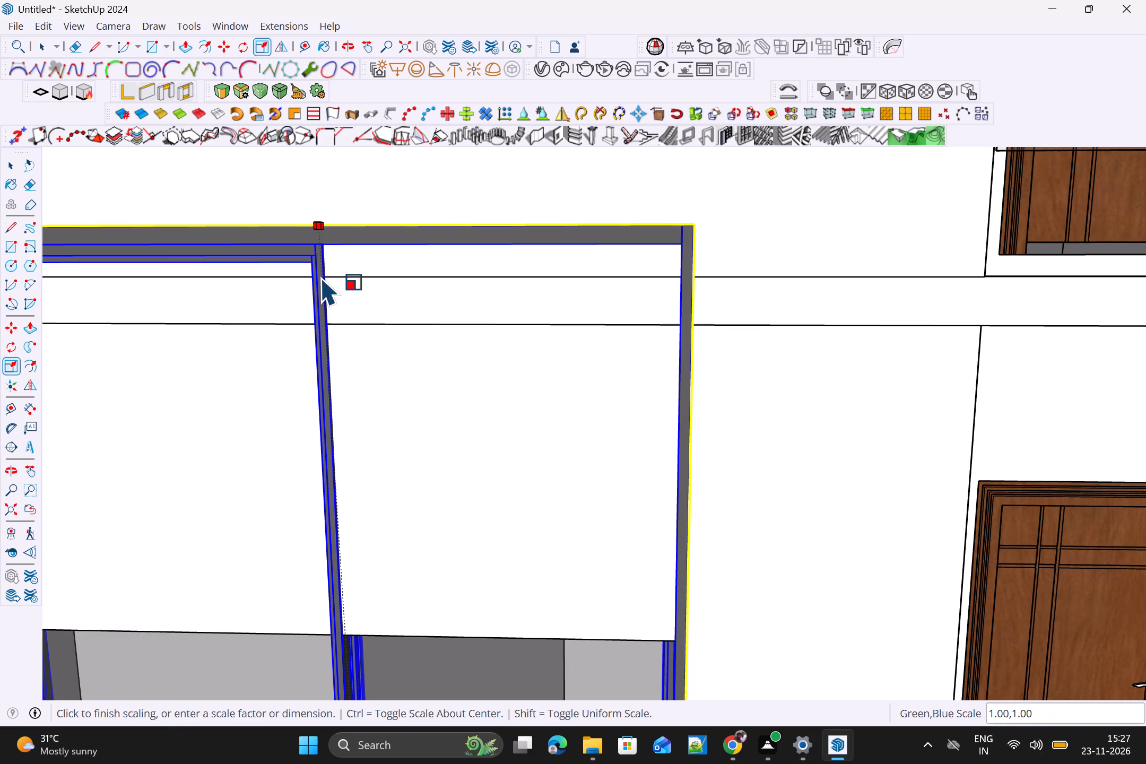
key("Escape")
scroll(338, 248, "down", 2)
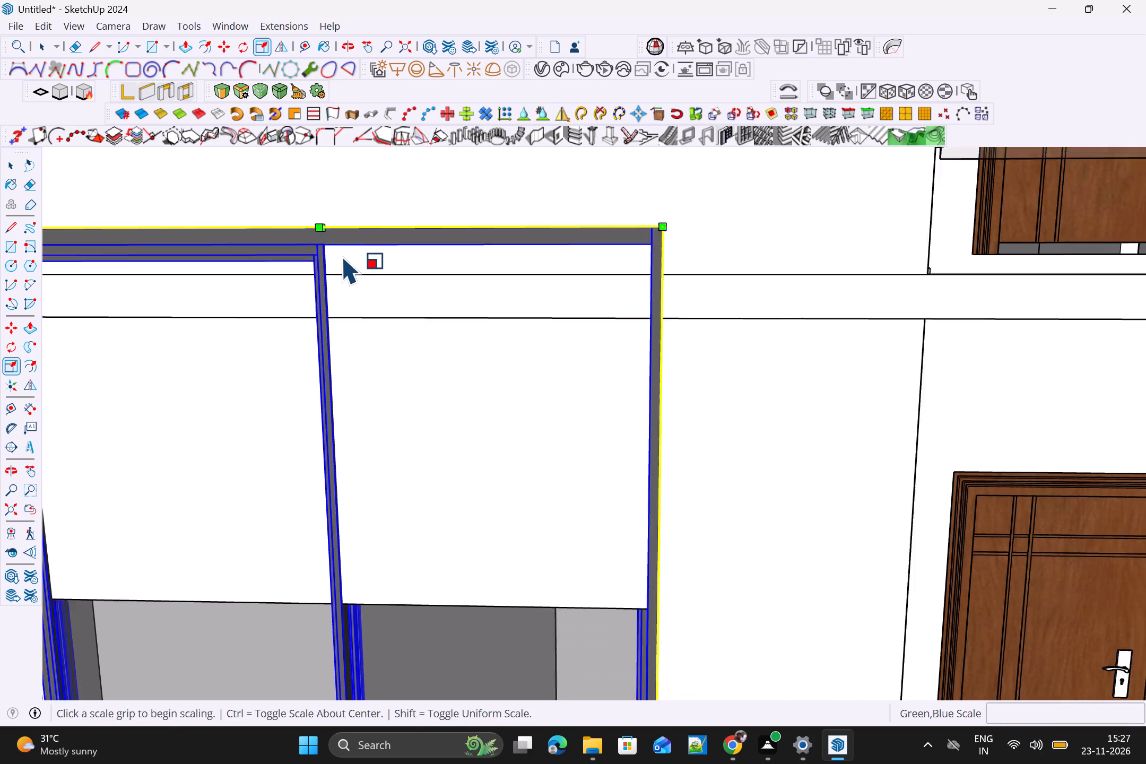
scroll(343, 255, "down", 7)
scroll(341, 355, "down", 9)
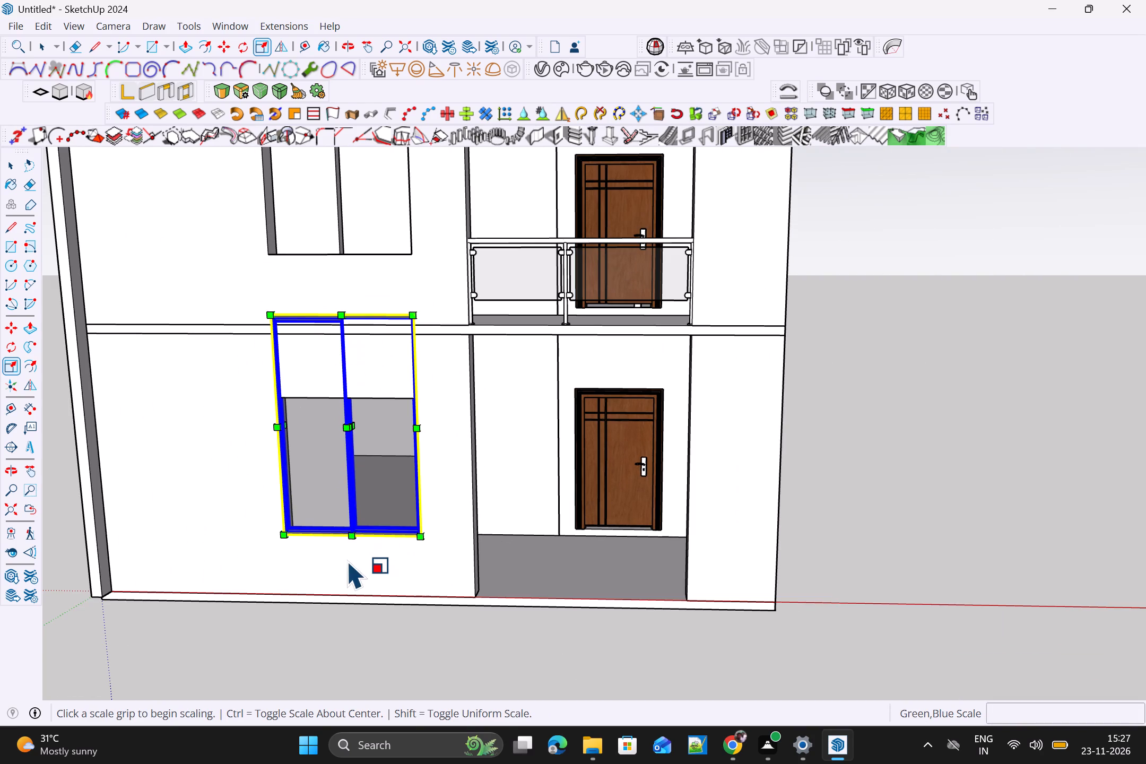
scroll(346, 555, "up", 12)
scroll(381, 510, "down", 8)
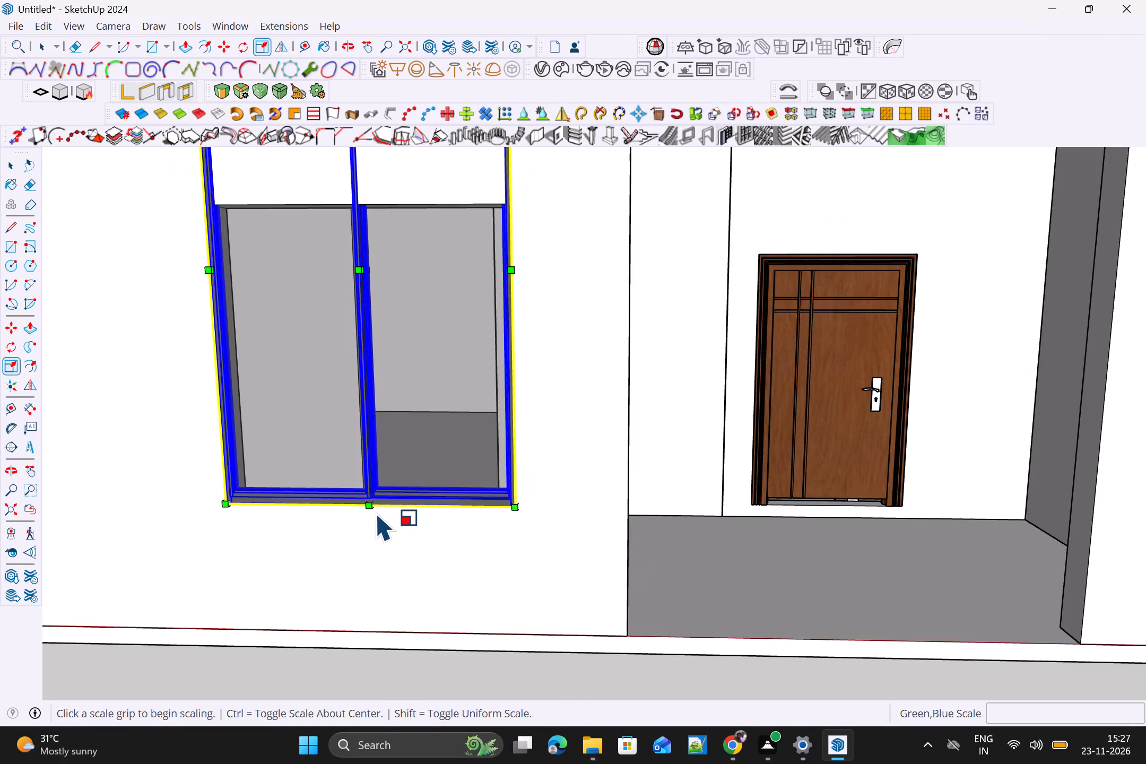
scroll(377, 512, "down", 2)
middle_click_drag(365, 423, 400, 624)
scroll(298, 244, "up", 4)
left_click(326, 244)
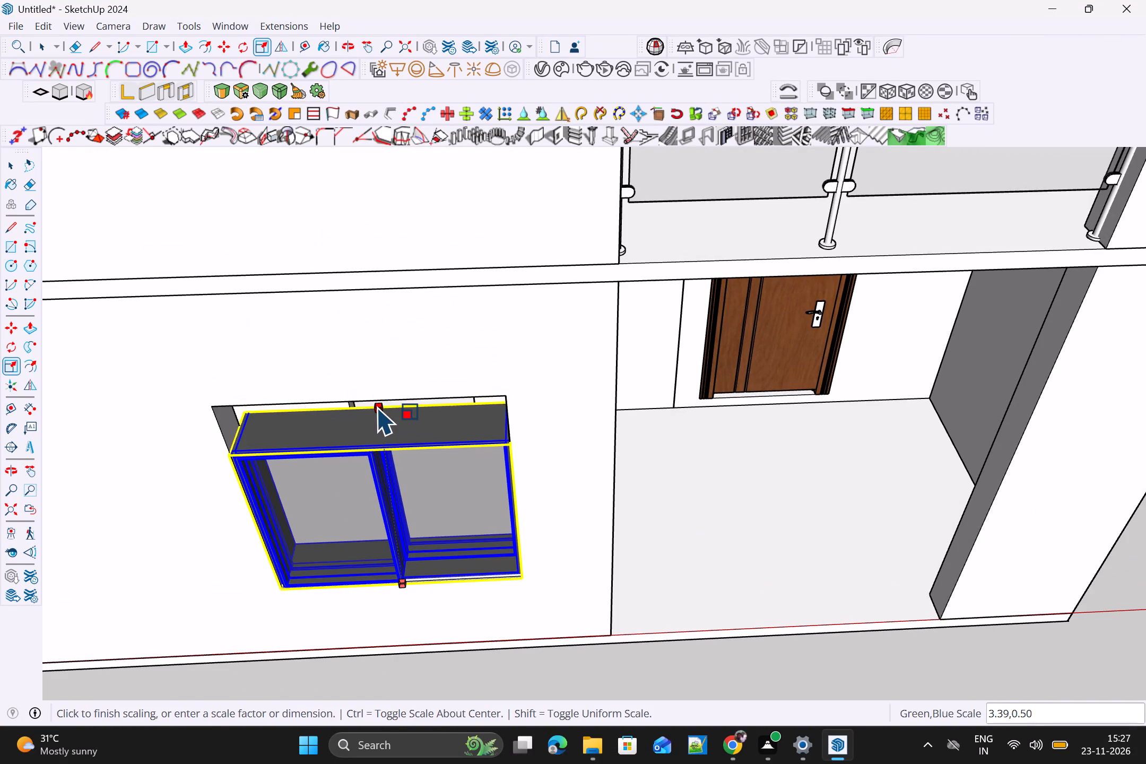
left_click(372, 398)
Copy the fitted window straight up from its lower-right corner into the middle-storey window opening.
scroll(379, 411, "down", 5)
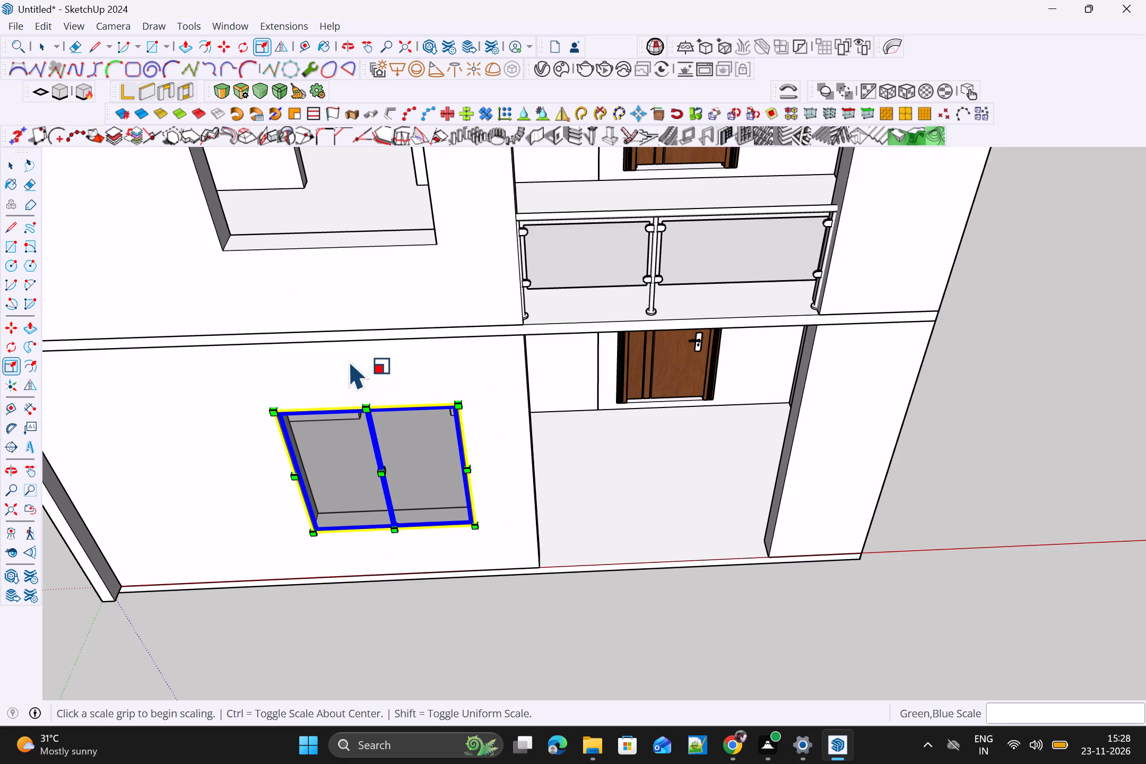
scroll(370, 368, "down", 7)
middle_click_drag(466, 548, 424, 290)
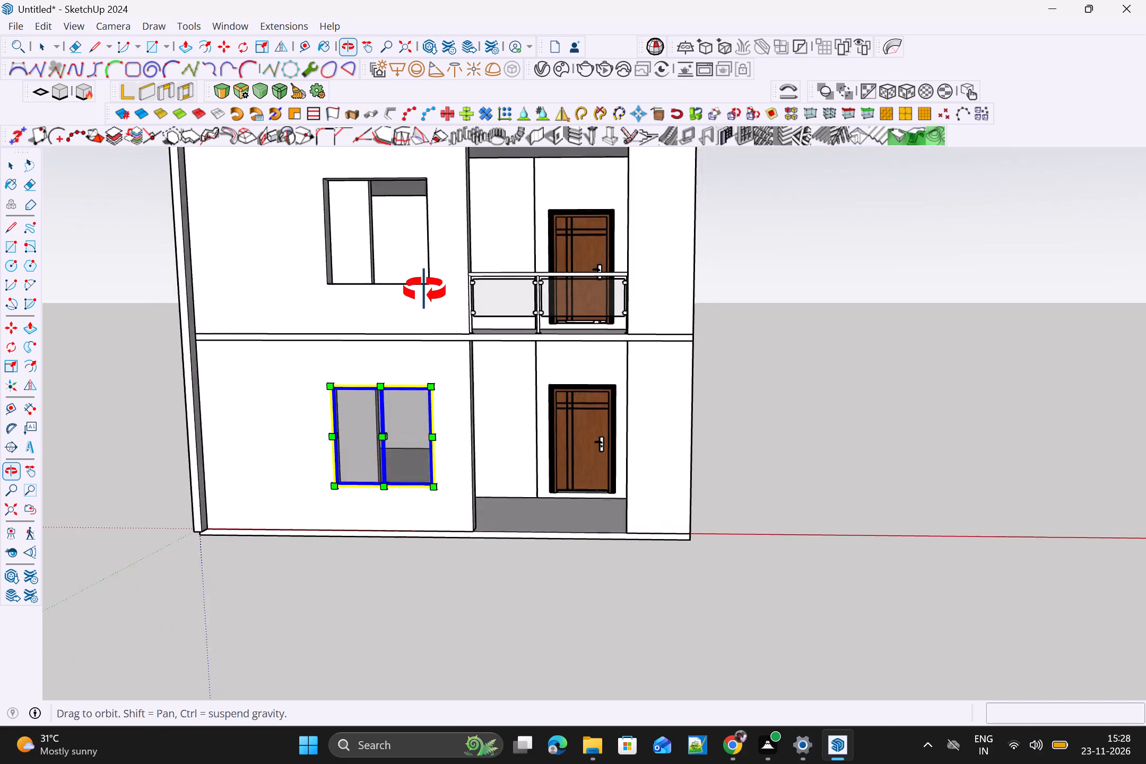
middle_click_drag(424, 290, 416, 241)
scroll(326, 437, "up", 13)
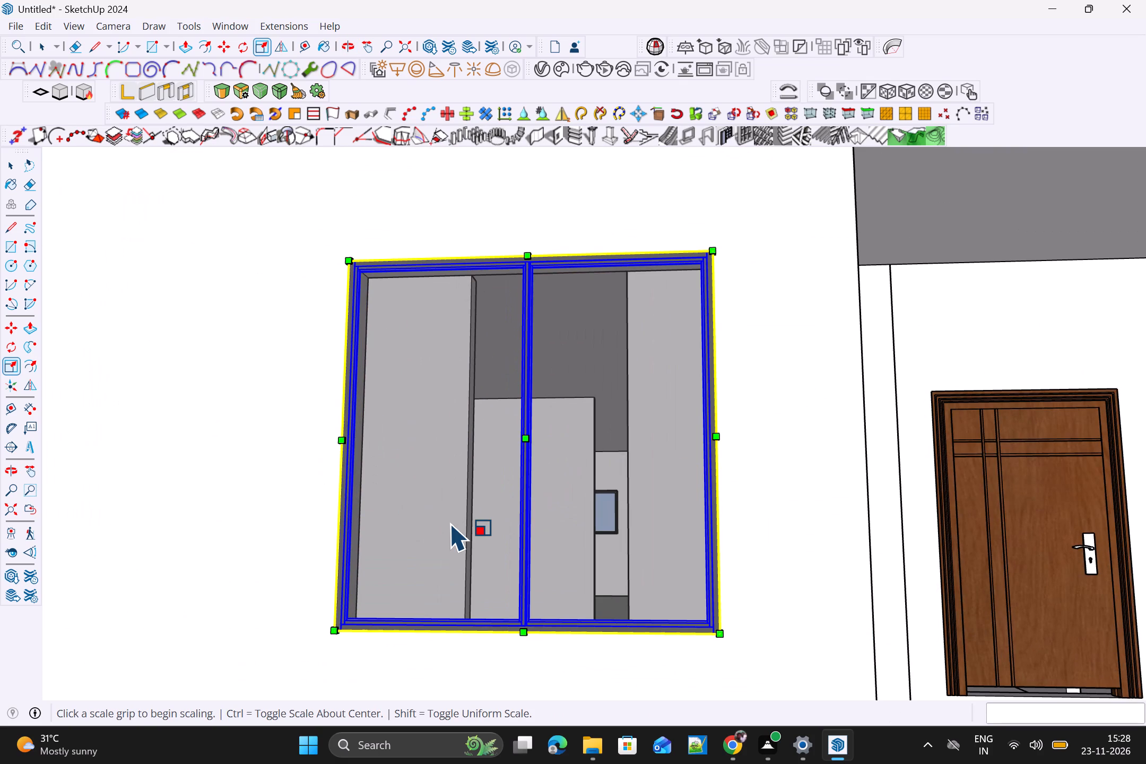
key("space")
left_click(637, 577)
scroll(631, 585, "down", 4)
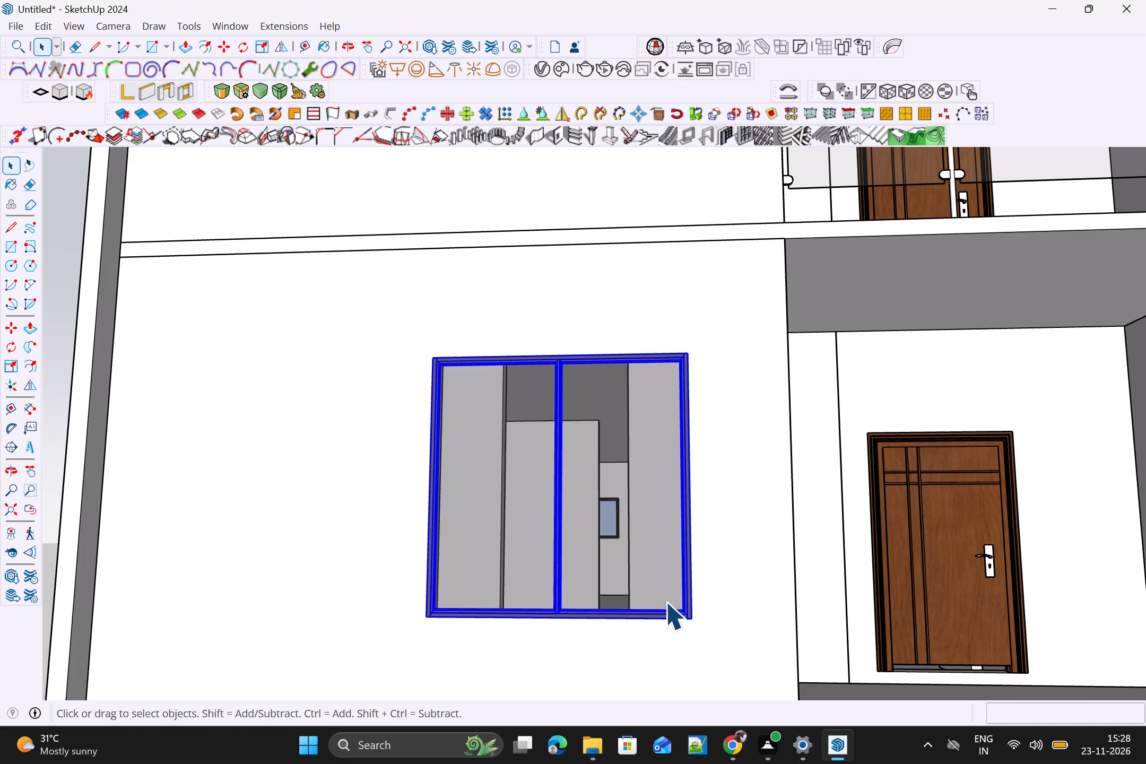
key("m")
left_click(699, 621)
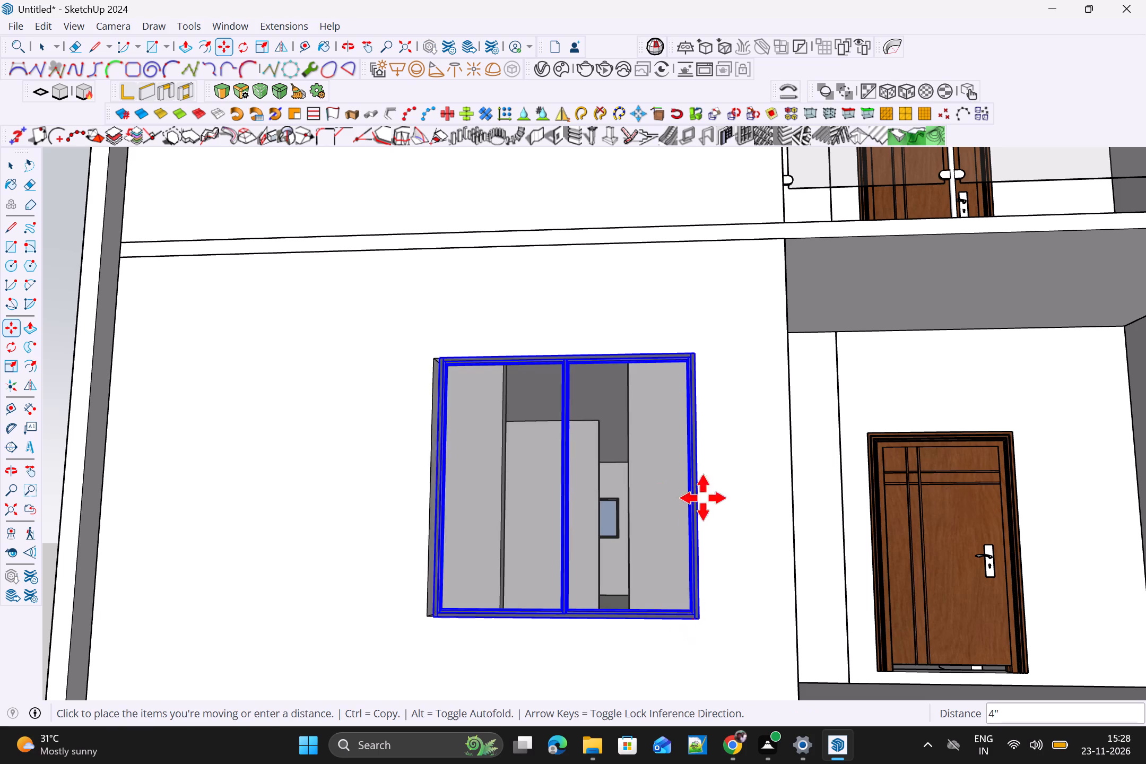
scroll(692, 447, "down", 6)
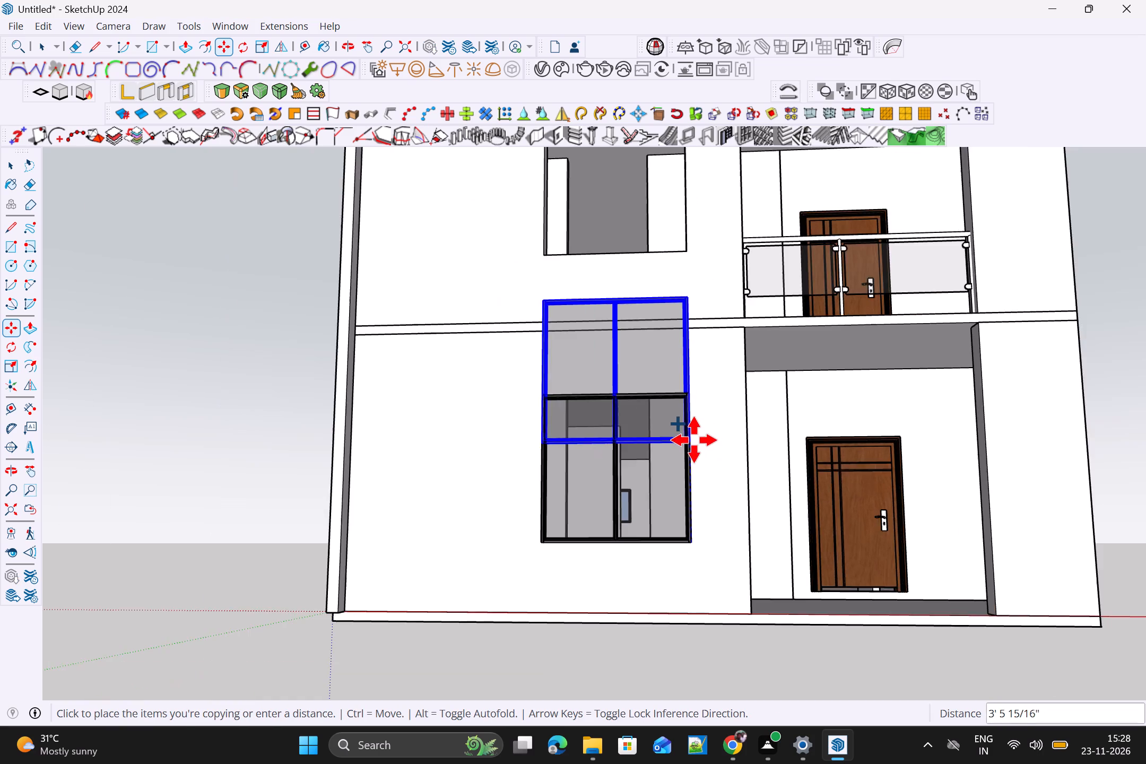
scroll(695, 439, "down", 5)
scroll(691, 328, "up", 5)
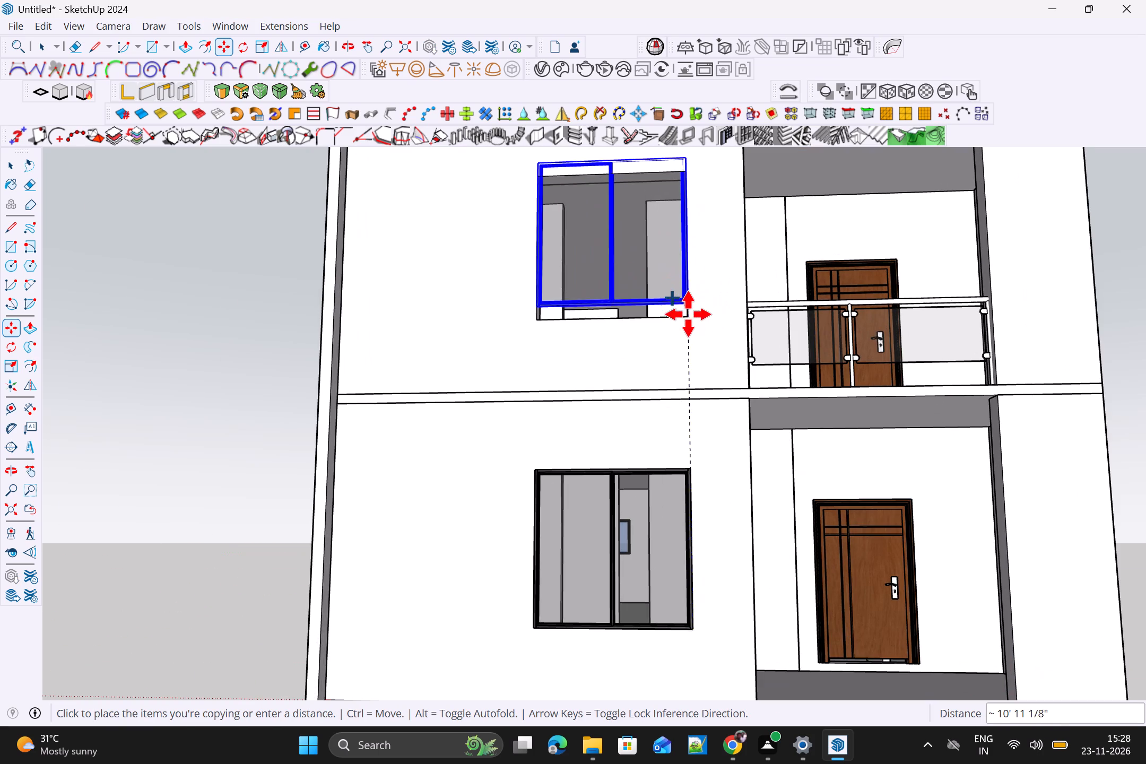
left_click(688, 318)
Copy the middle-storey window straight up into the top-storey window opening and clear the selection.
middle_click_drag(671, 308, 663, 431)
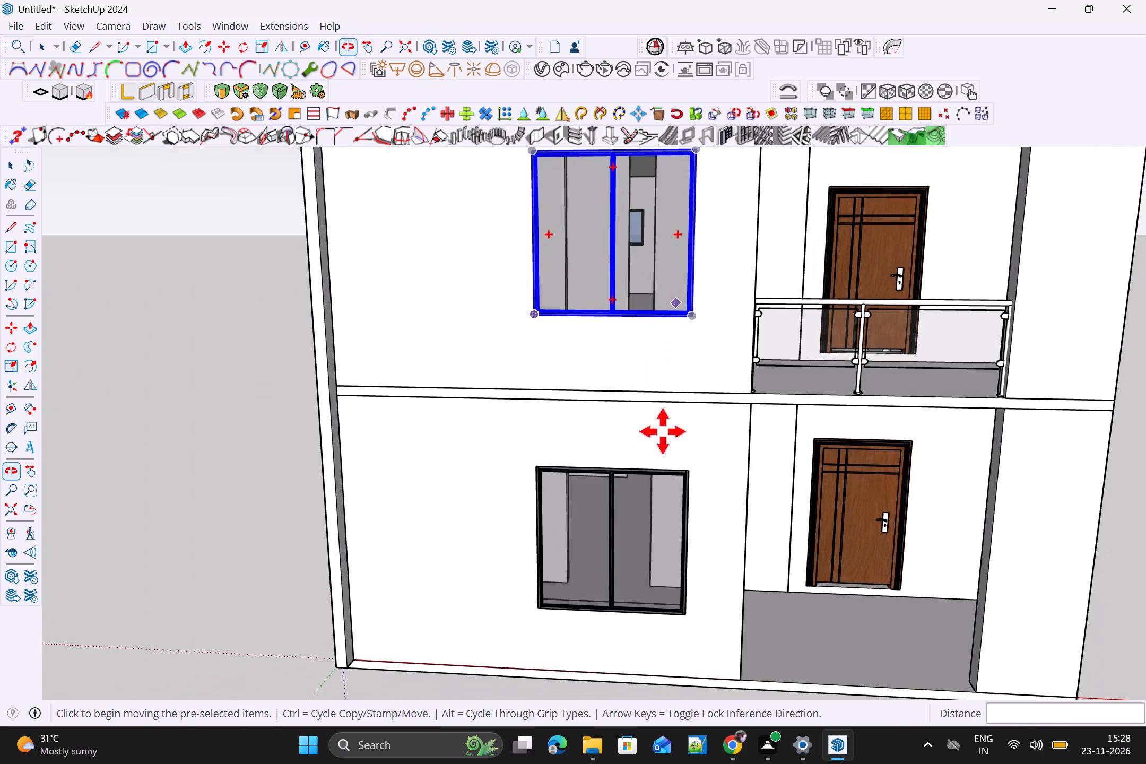
scroll(691, 337, "up", 3)
left_click(692, 314)
scroll(679, 251, "down", 2)
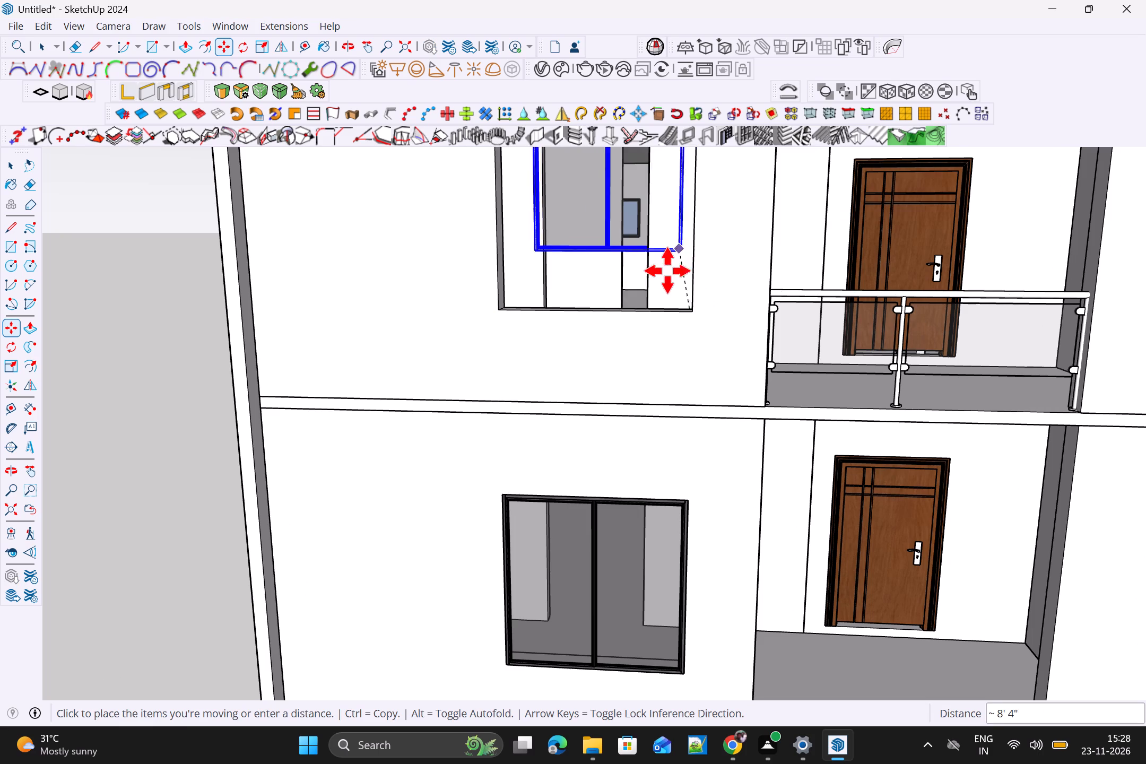
scroll(667, 271, "down", 9)
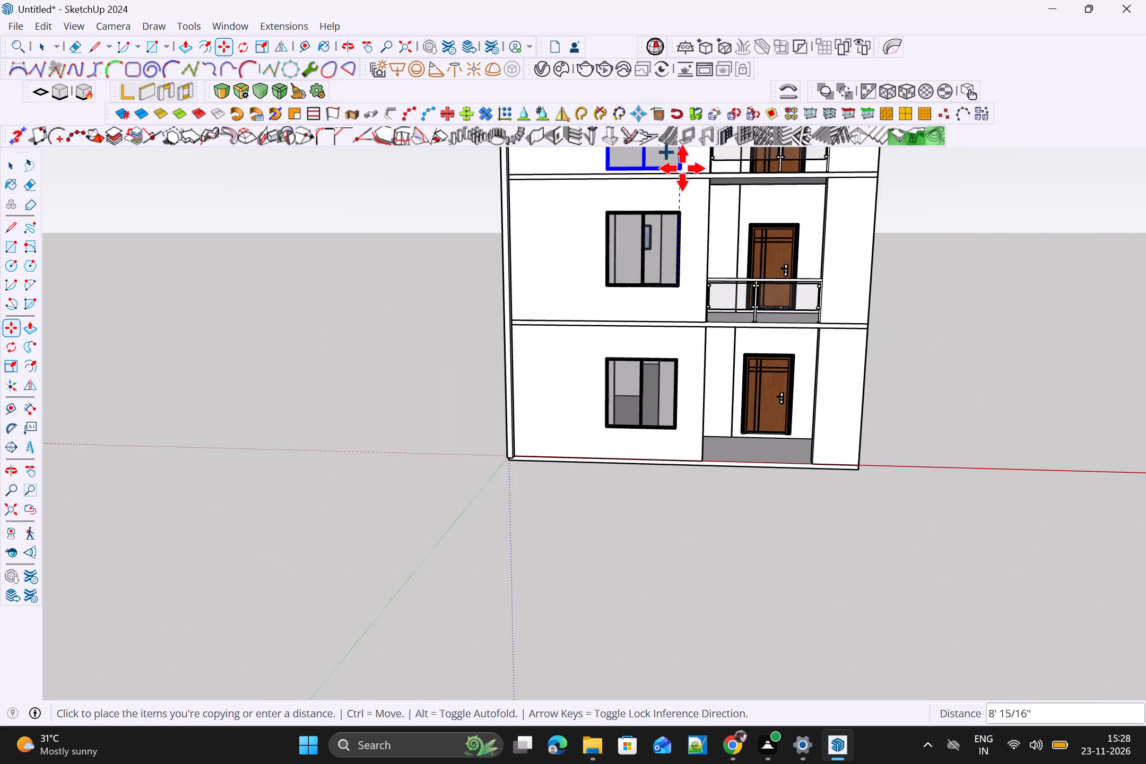
scroll(679, 169, "down", 5)
middle_click_drag(682, 192, 678, 309, "shift")
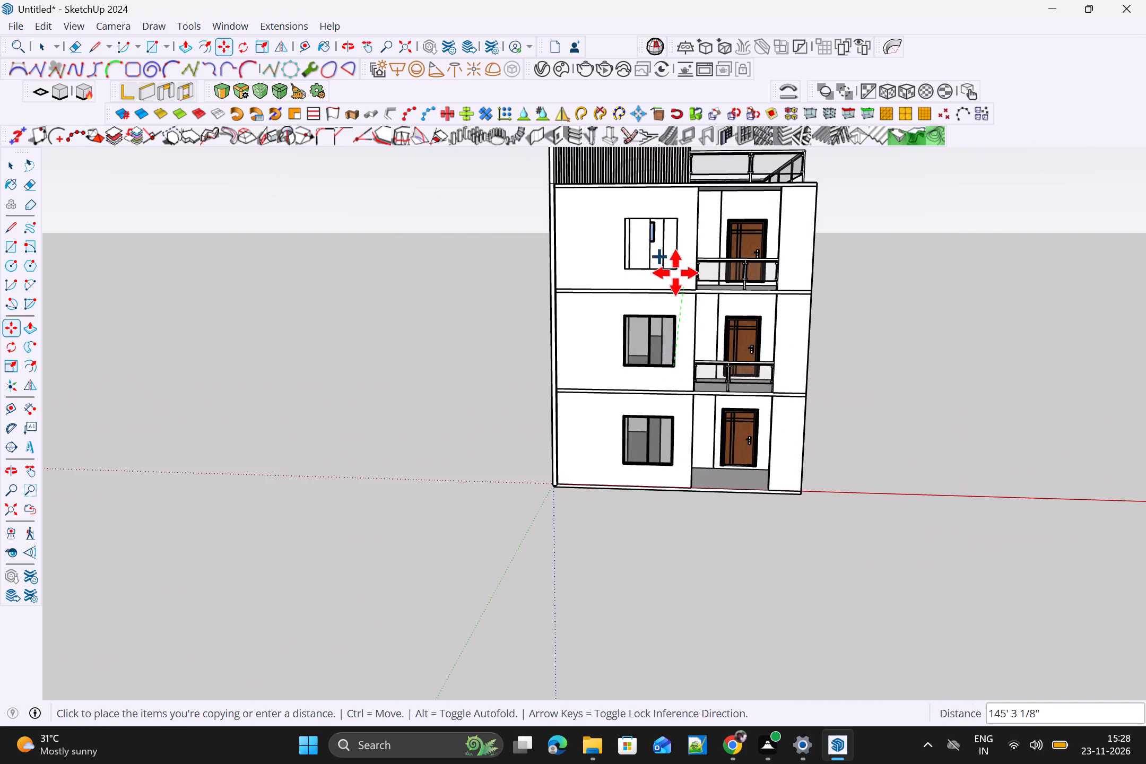
scroll(672, 268, "up", 9)
left_click(685, 292)
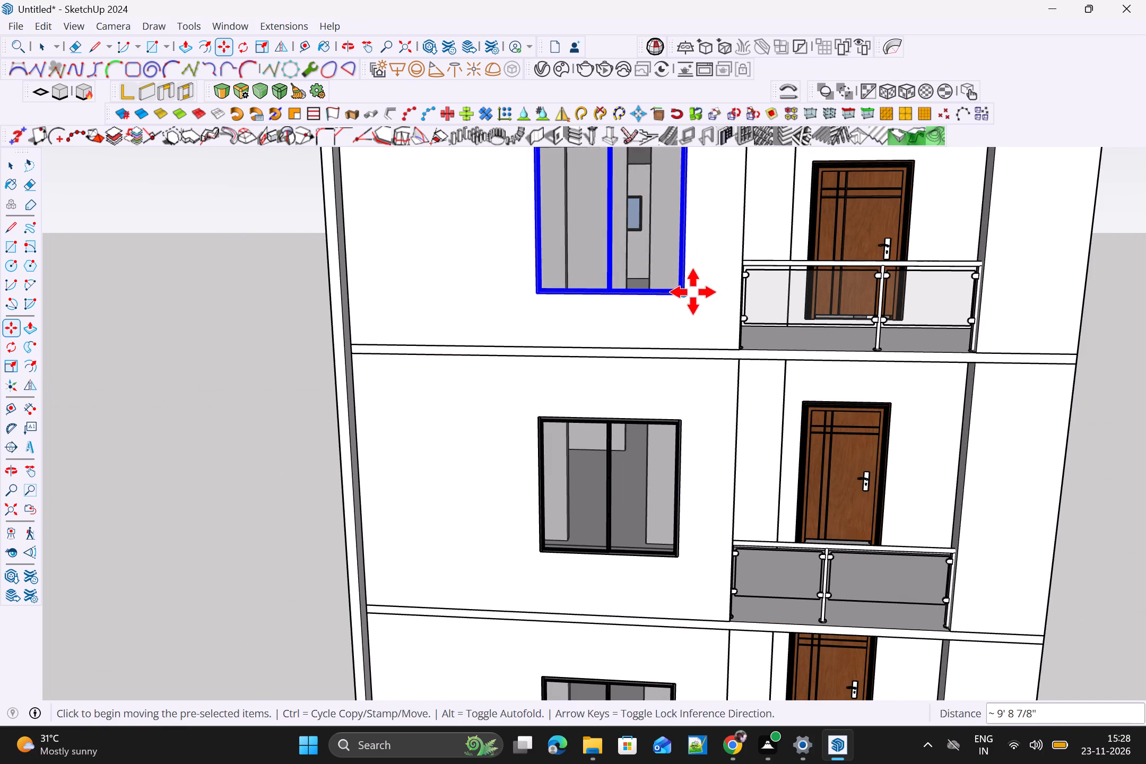
scroll(688, 296, "down", 6)
key("space")
left_click(1050, 327)
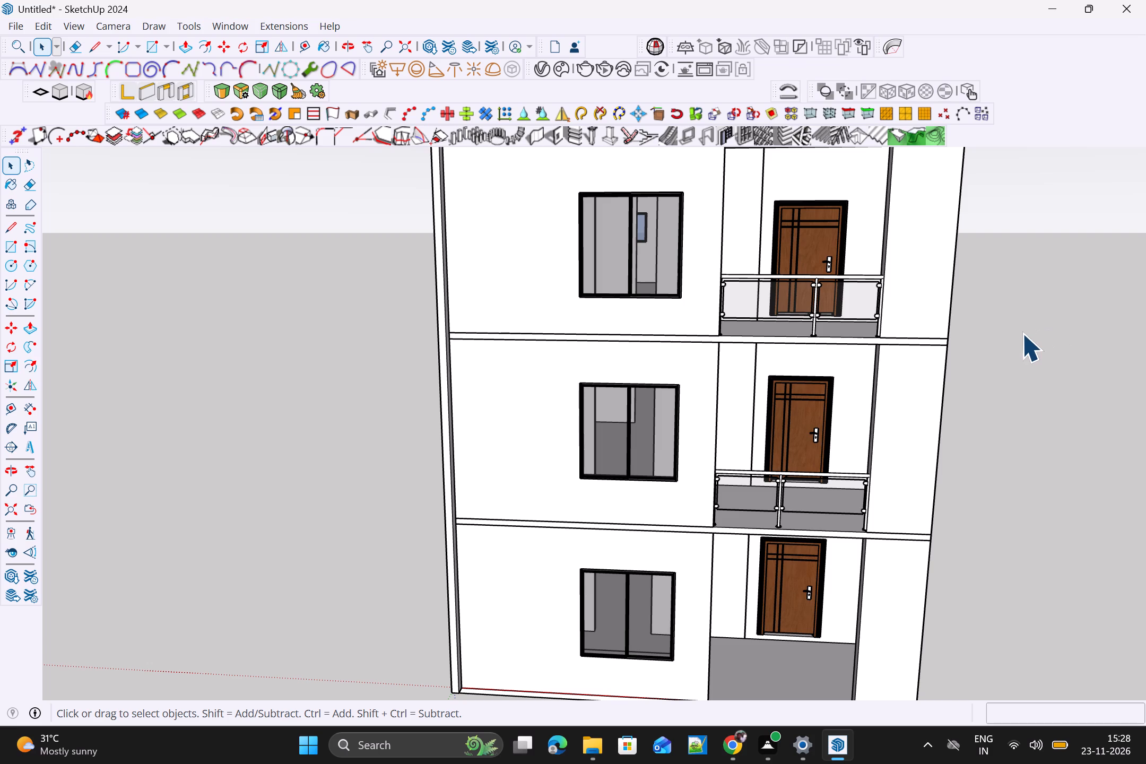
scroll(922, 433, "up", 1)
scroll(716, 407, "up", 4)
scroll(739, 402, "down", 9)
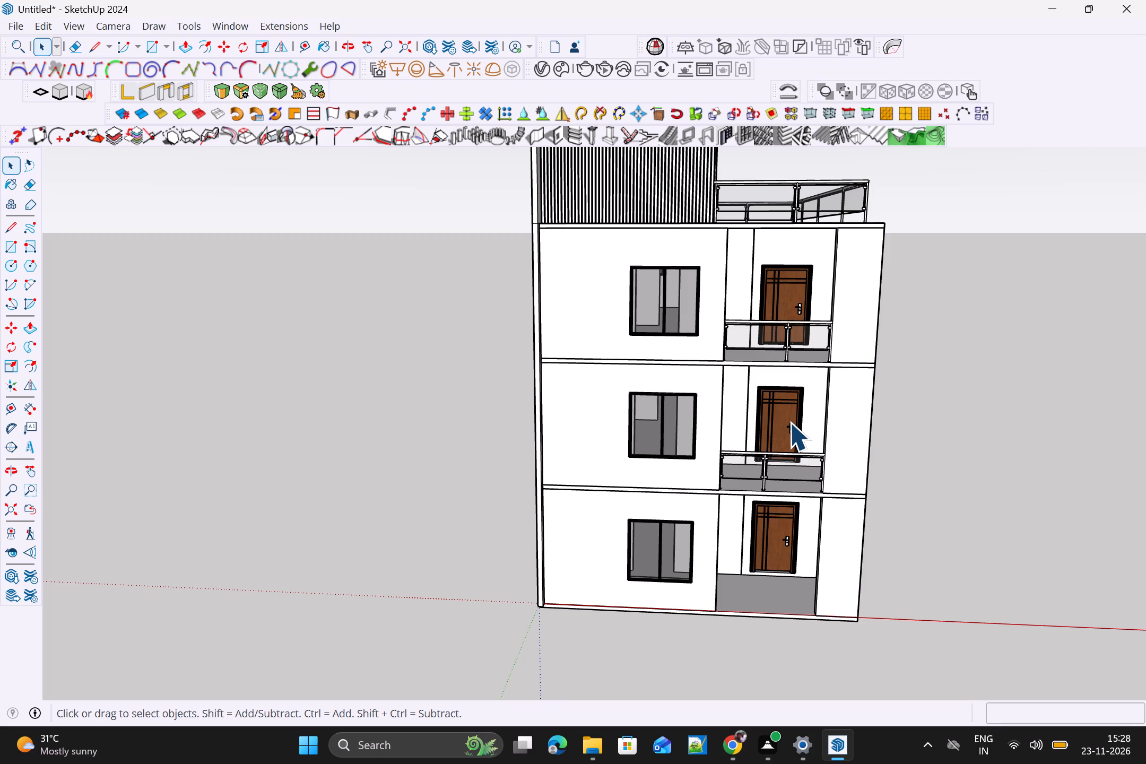
Examine the building's front and side elevations, checking the fitted windows, doors and balcony railings on all three storeys.
scroll(788, 422, "down", 2)
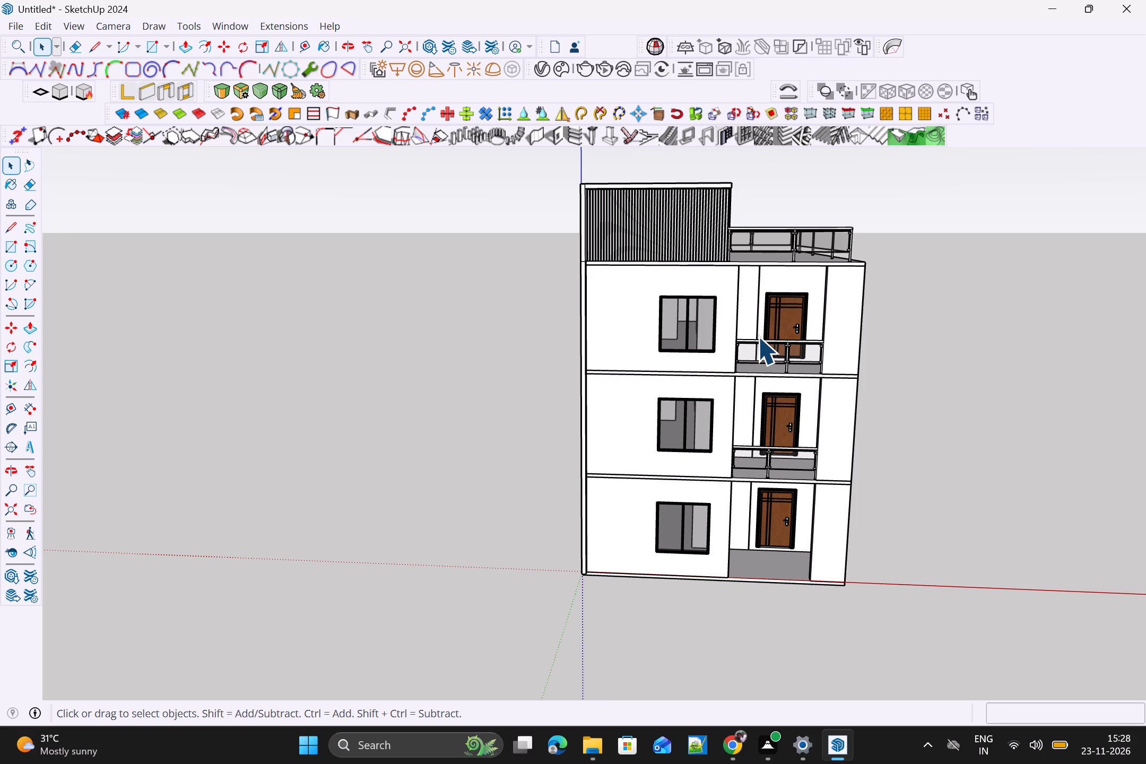
scroll(758, 336, "up", 4)
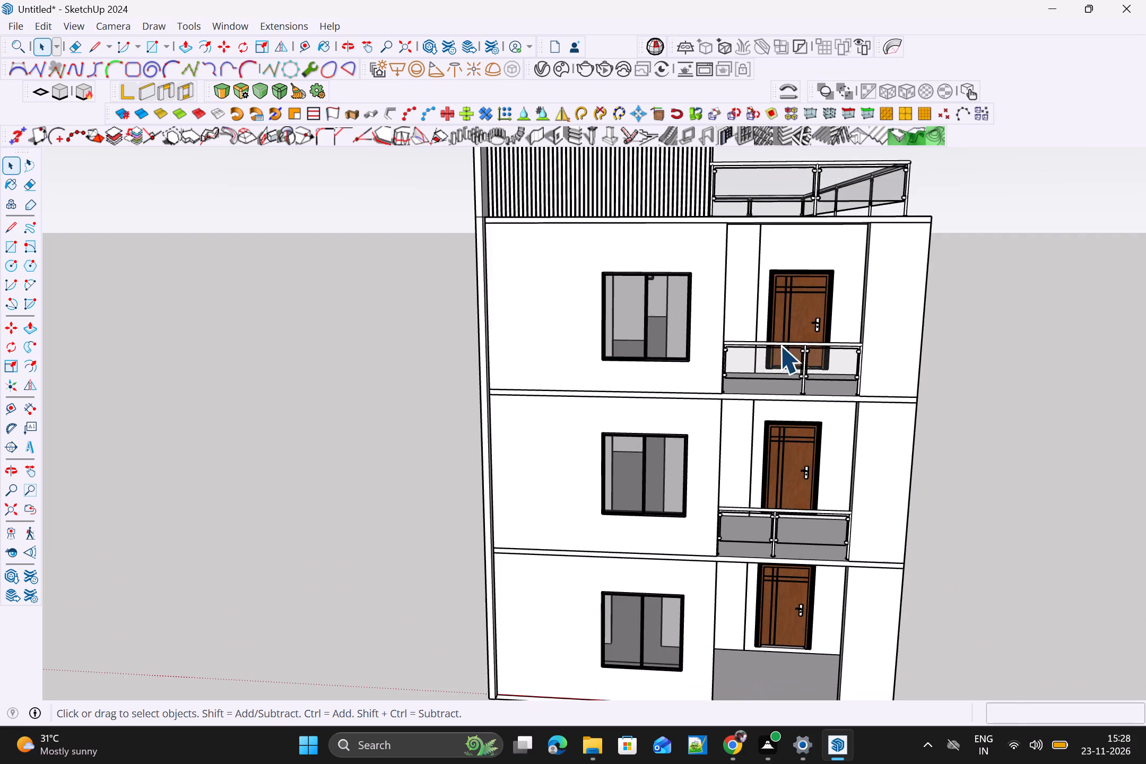
scroll(787, 357, "down", 4)
scroll(914, 391, "down", 5)
middle_click_drag(1048, 505, 621, 474)
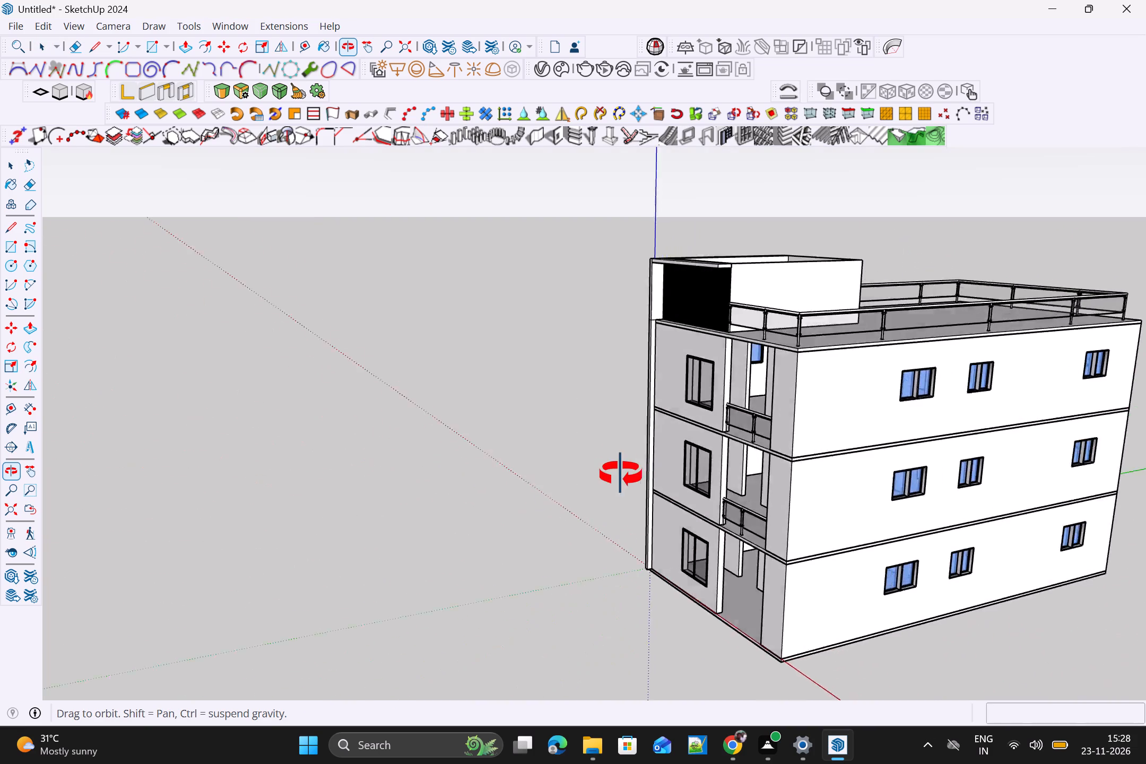
middle_click_drag(621, 474, 898, 526)
scroll(840, 376, "up", 3)
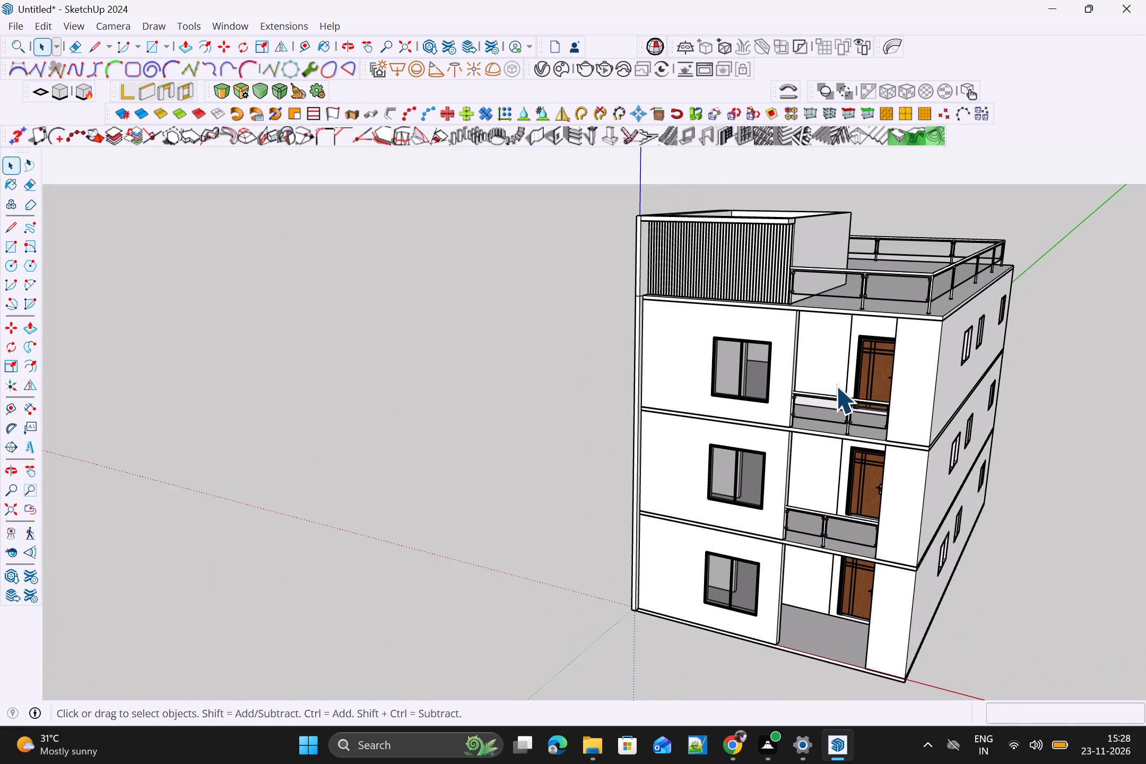
middle_click_drag(841, 388, 785, 389)
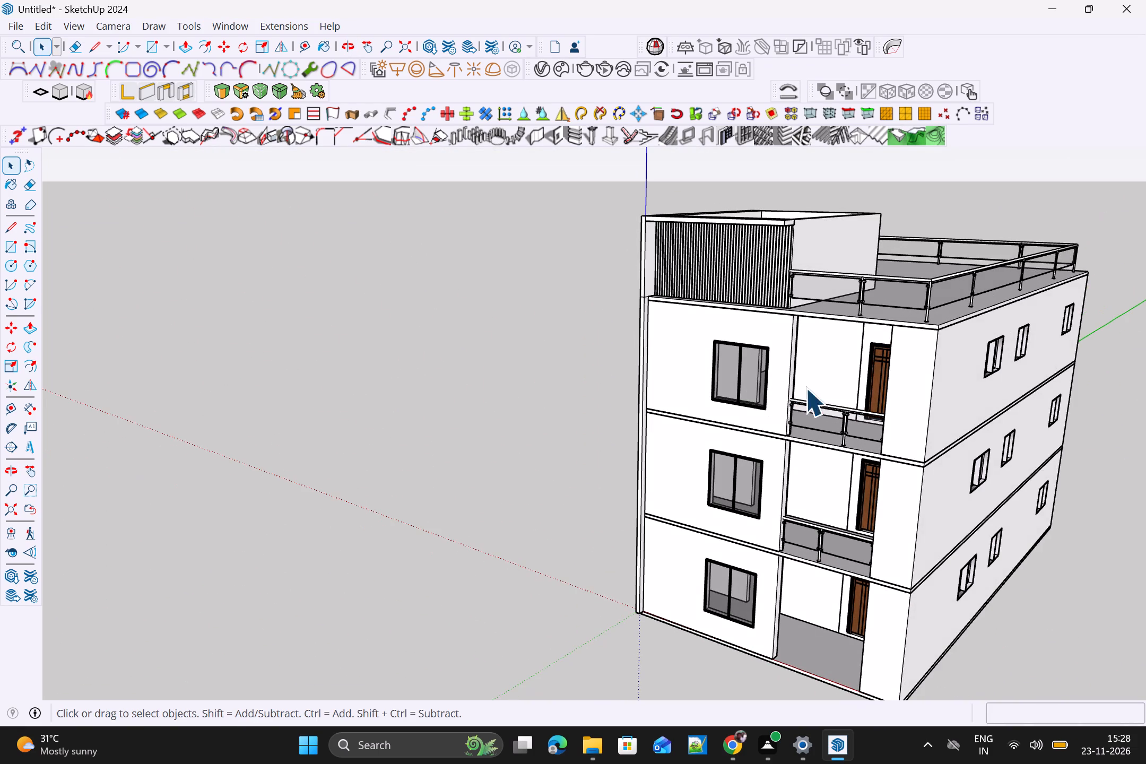
scroll(656, 447, "down", 4)
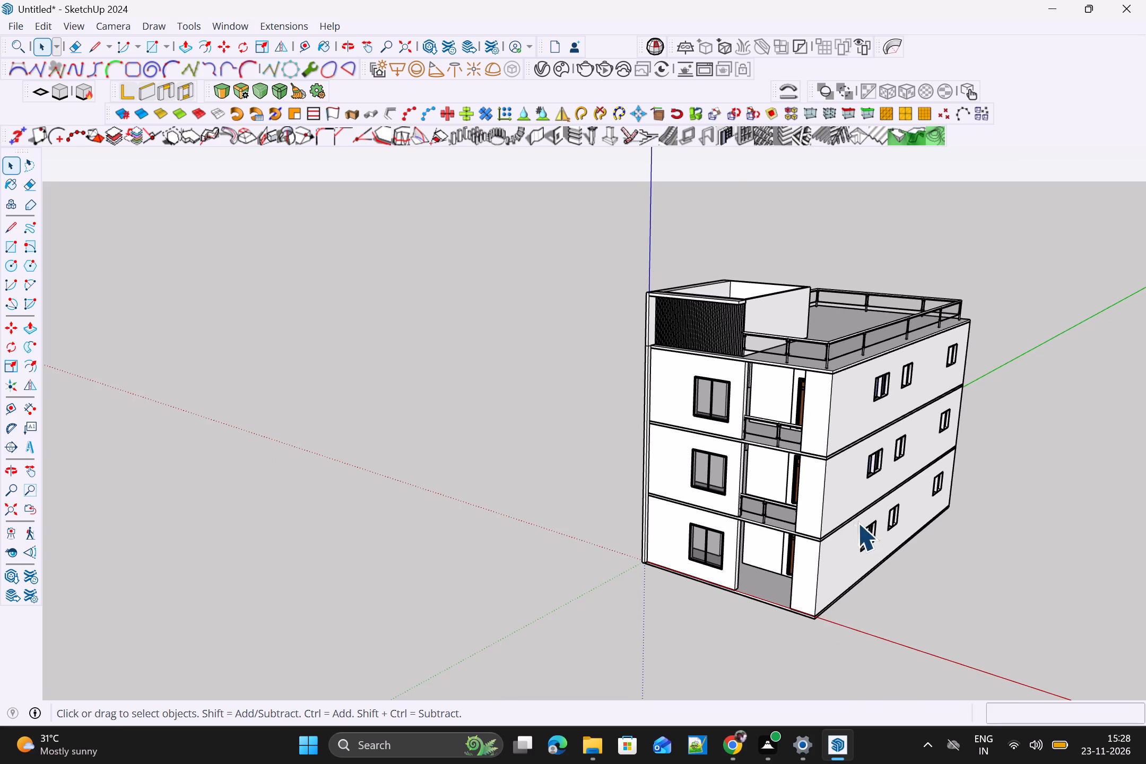
scroll(720, 563, "up", 1)
scroll(707, 490, "down", 5)
middle_click_drag(699, 553, 872, 533)
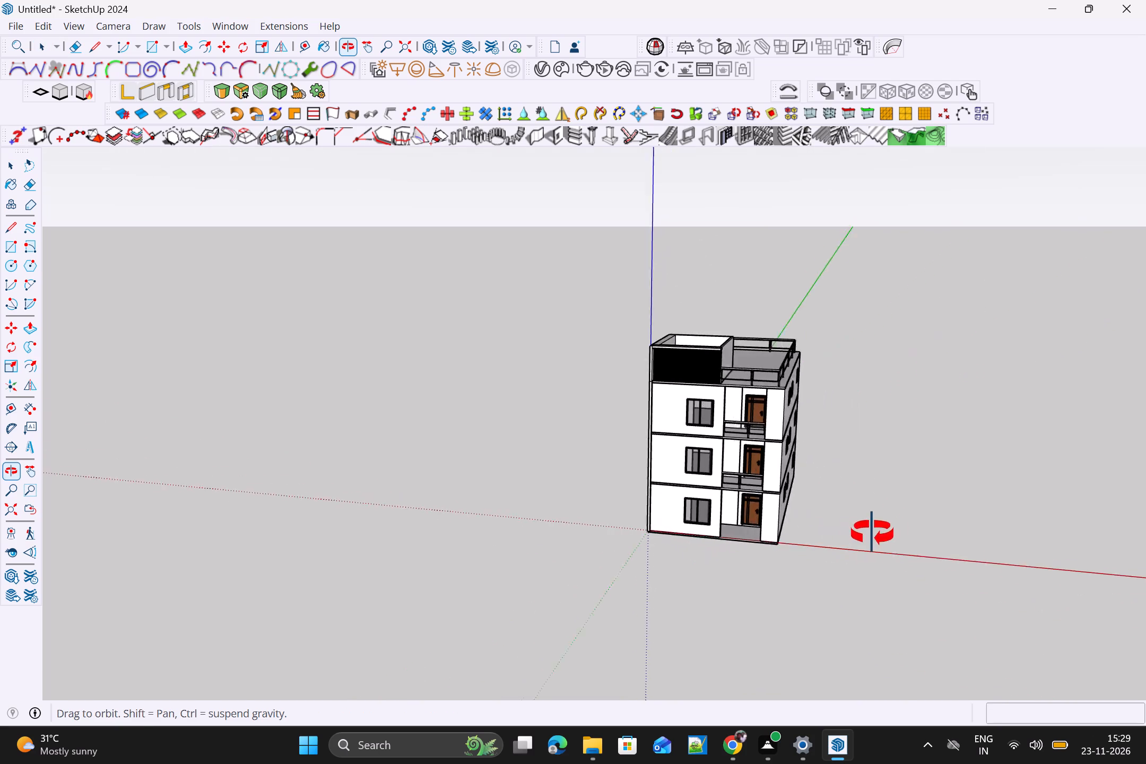
middle_click_drag(872, 533, 924, 517)
scroll(786, 509, "up", 11)
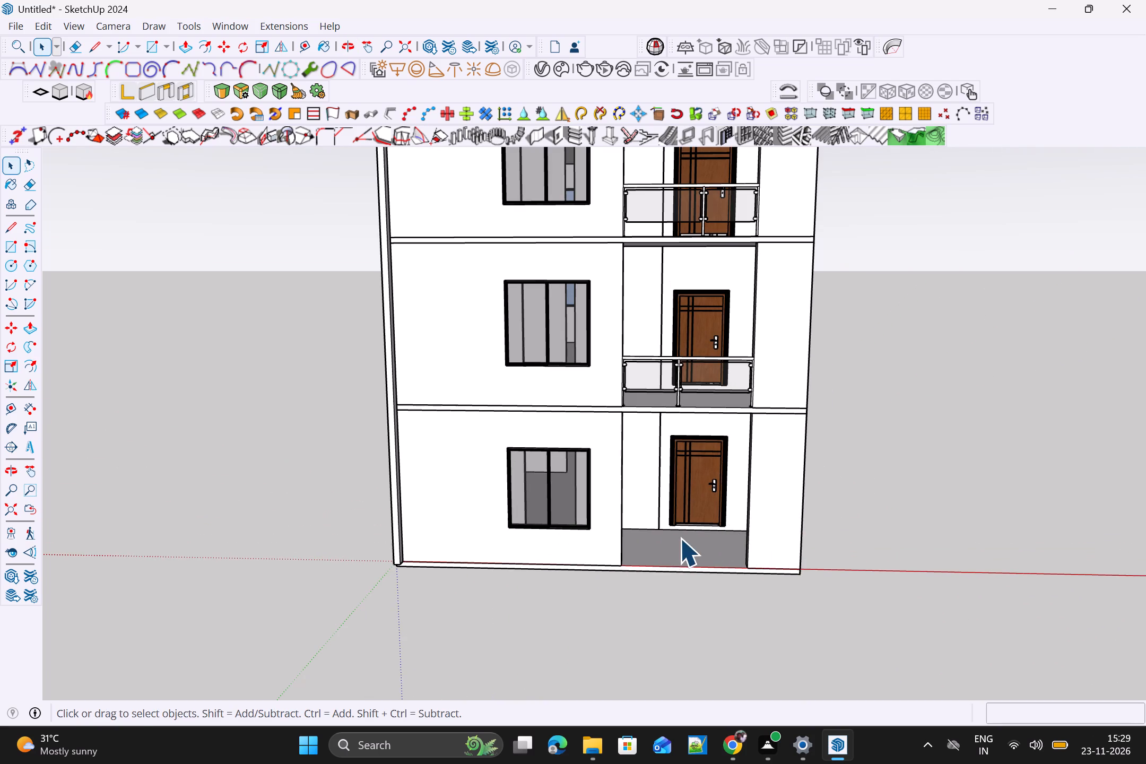
middle_click_drag(610, 539, 605, 540)
middle_click_drag(601, 540, 568, 542)
scroll(562, 541, "up", 1)
scroll(613, 509, "up", 4)
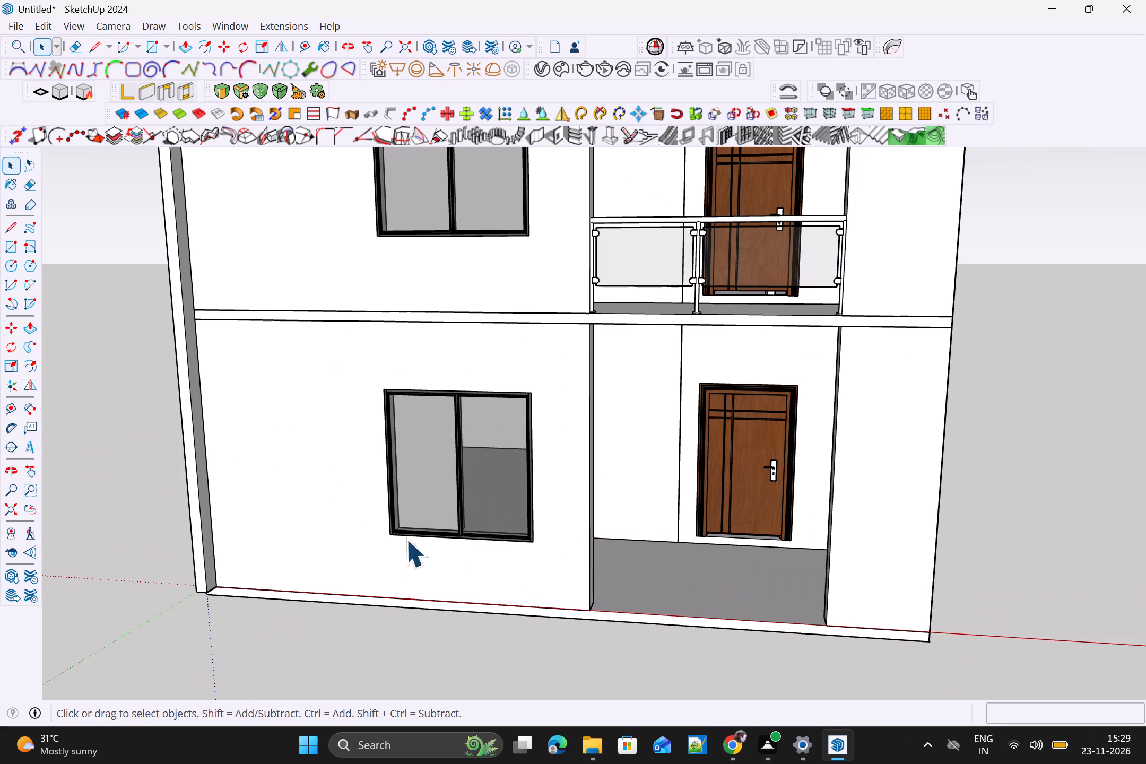
scroll(490, 500, "down", 10)
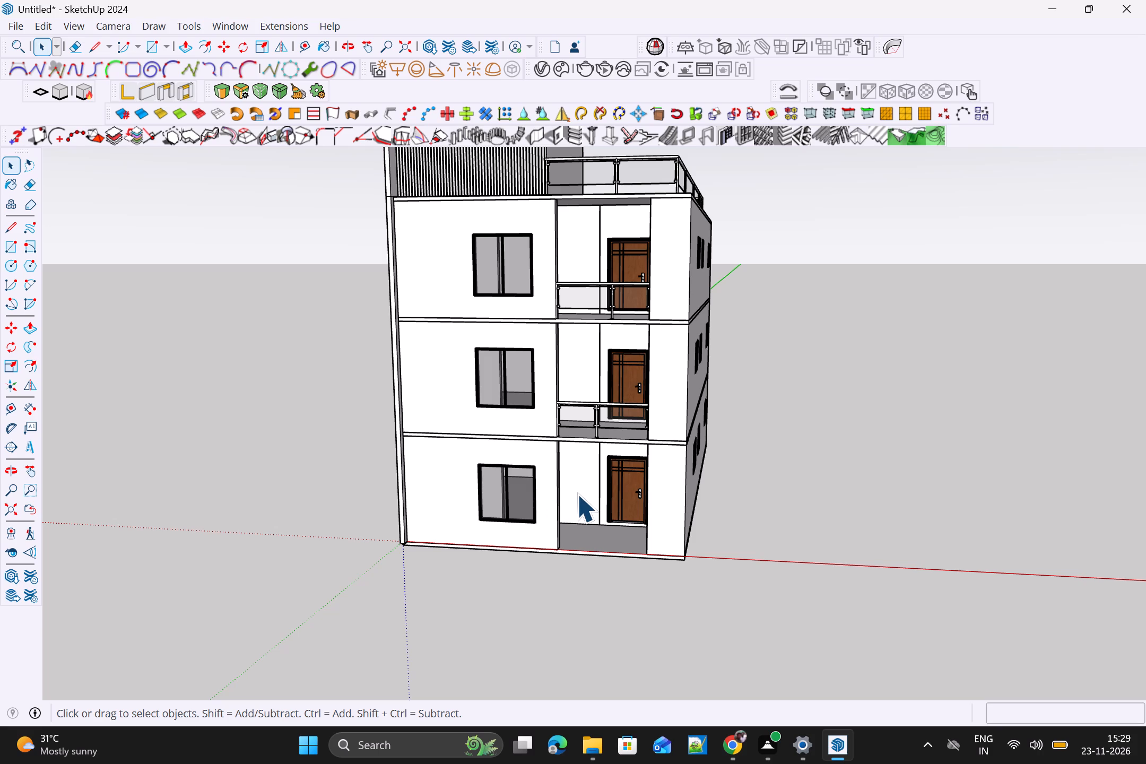
scroll(551, 496, "down", 2)
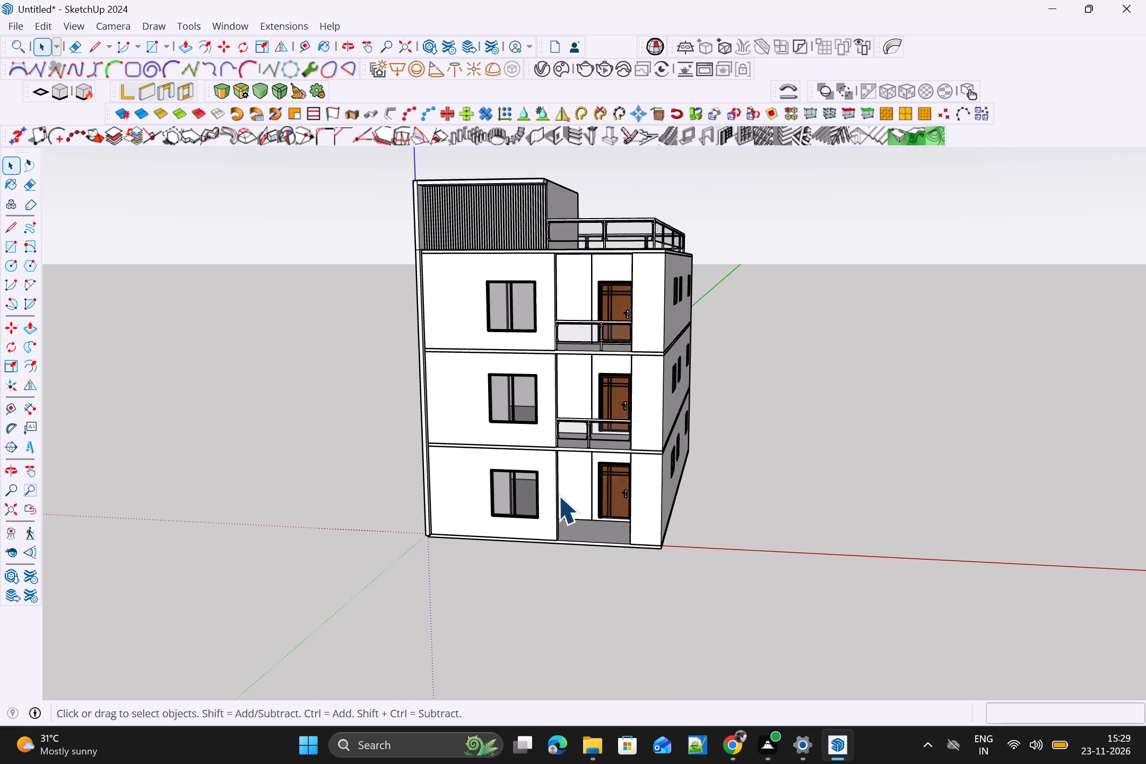
scroll(558, 496, "up", 3)
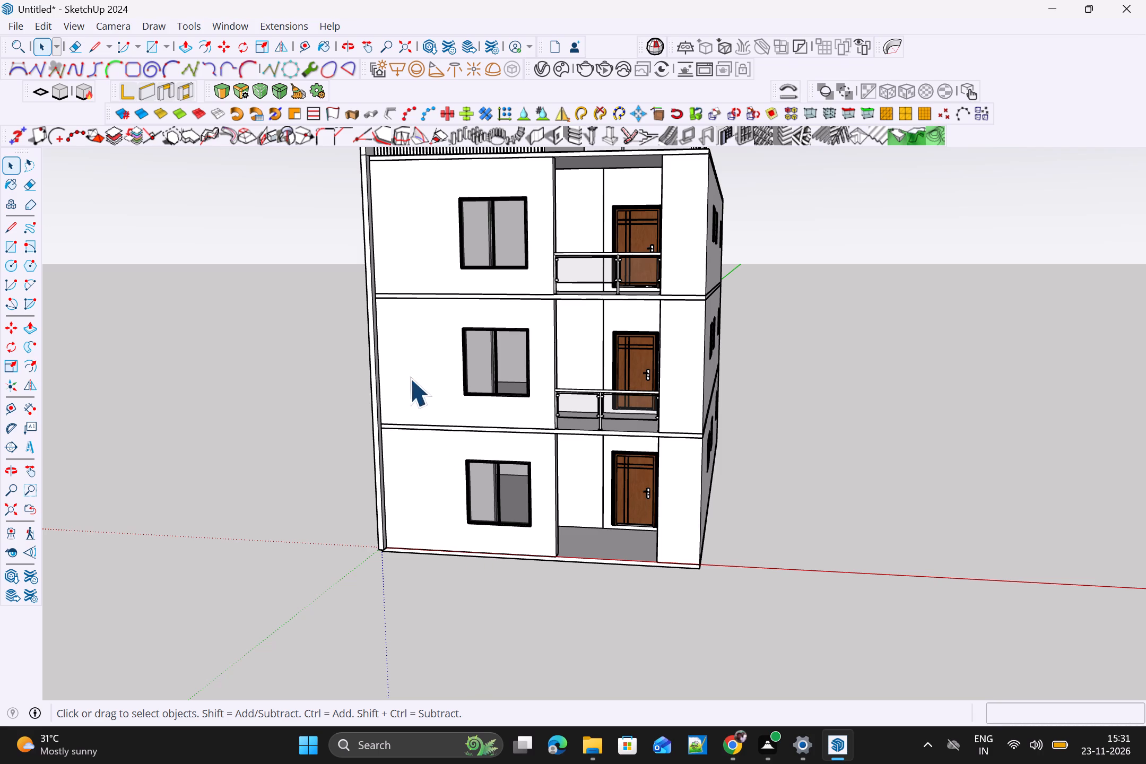
scroll(410, 374, "up", 7)
scroll(414, 305, "up", 4)
scroll(410, 316, "down", 6)
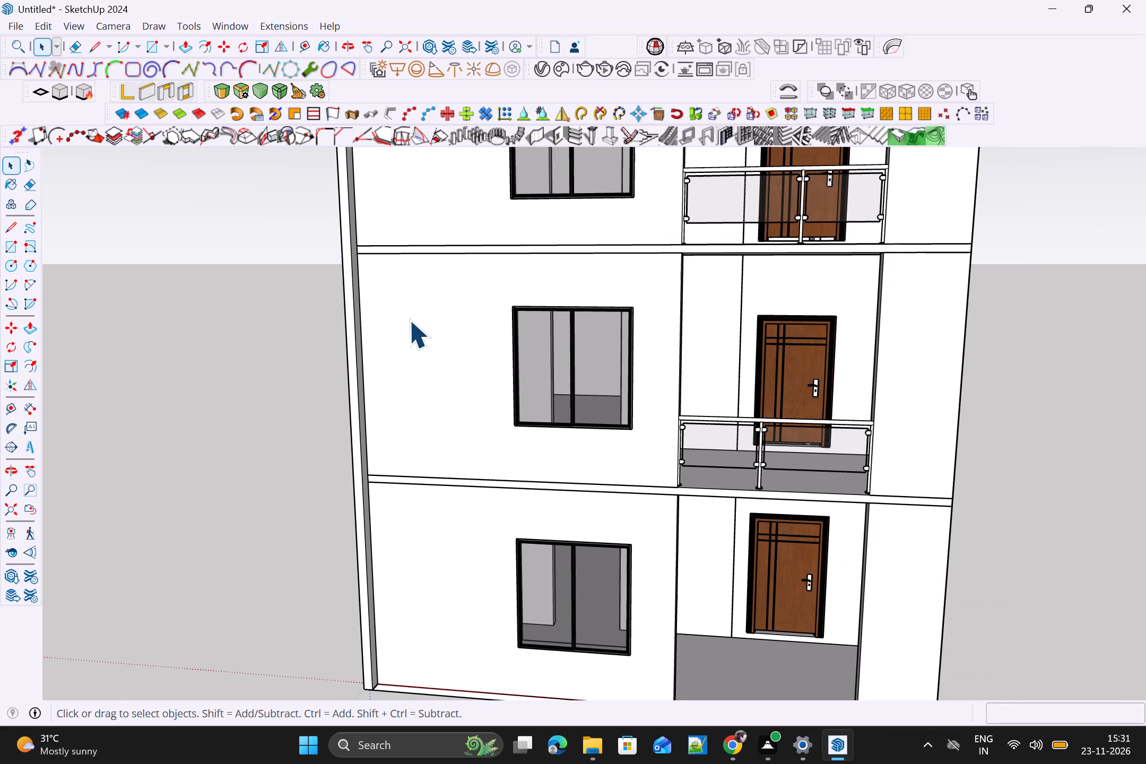
scroll(385, 300, "down", 3)
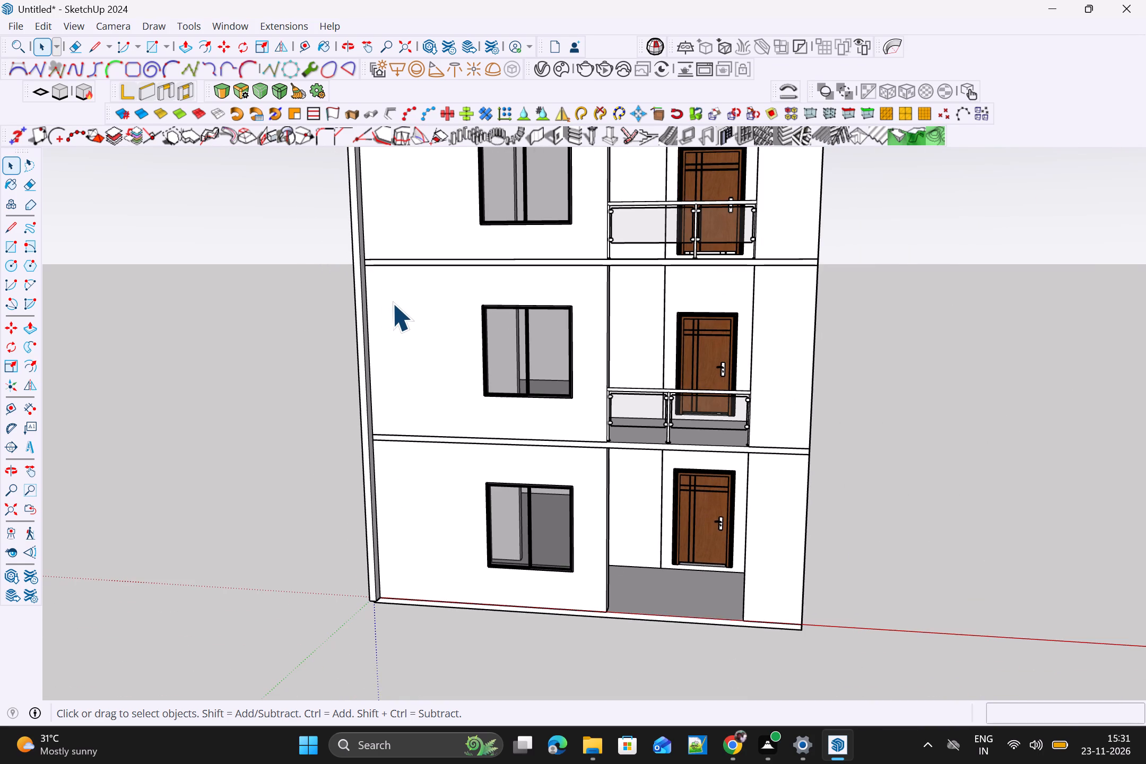
scroll(392, 303, "down", 2)
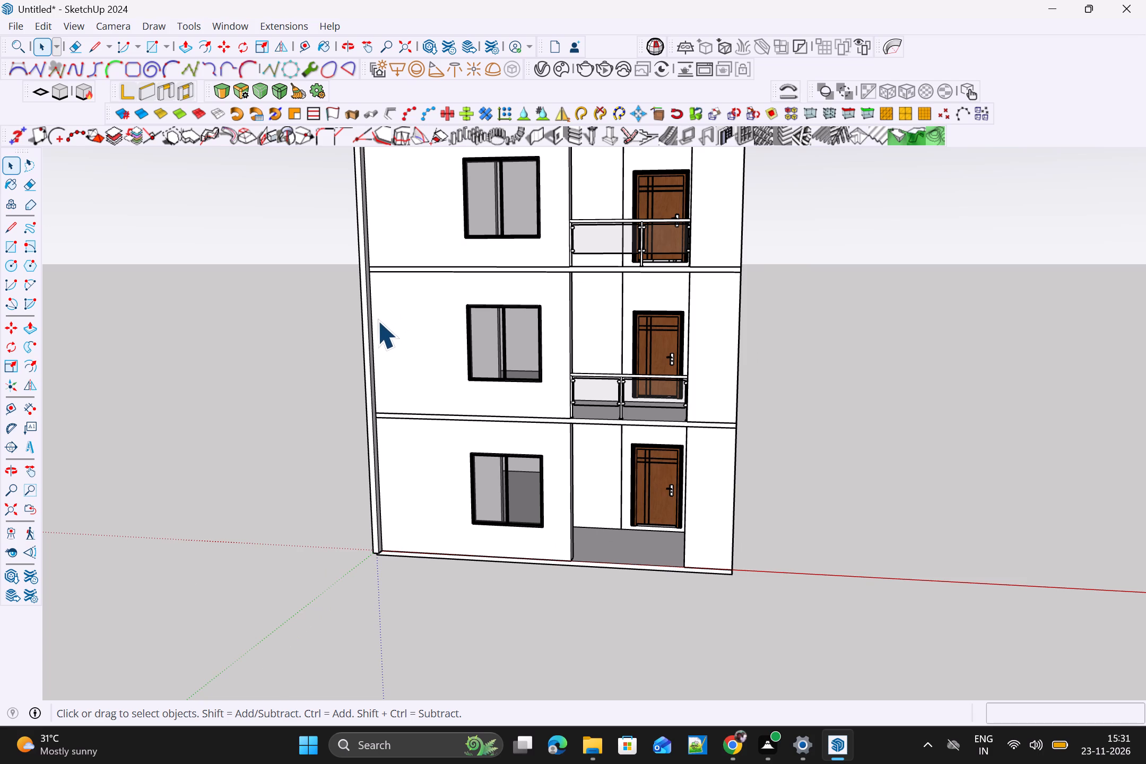
scroll(383, 329, "down", 3)
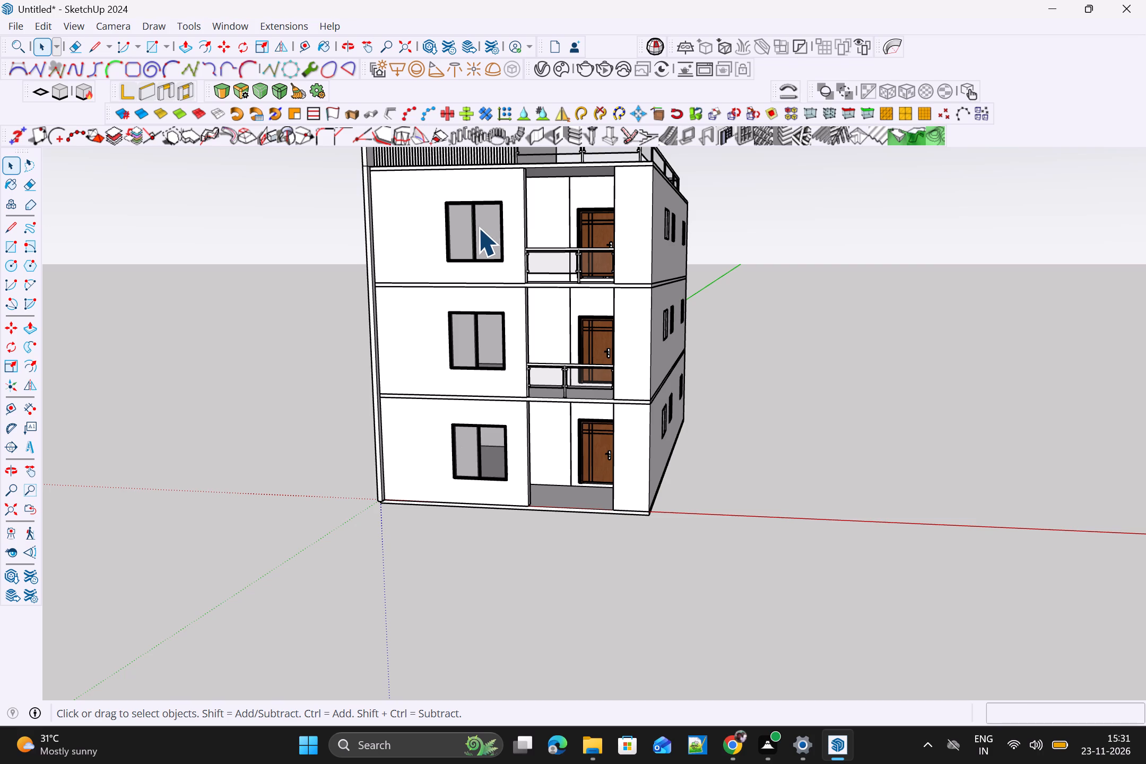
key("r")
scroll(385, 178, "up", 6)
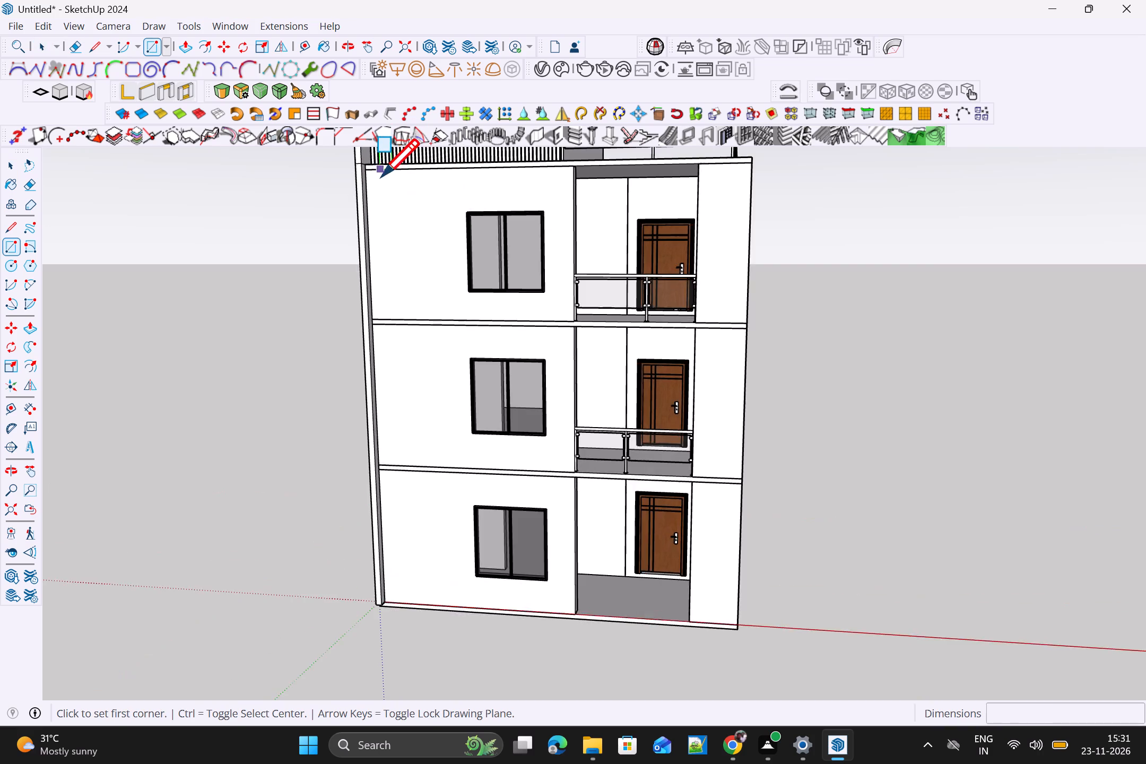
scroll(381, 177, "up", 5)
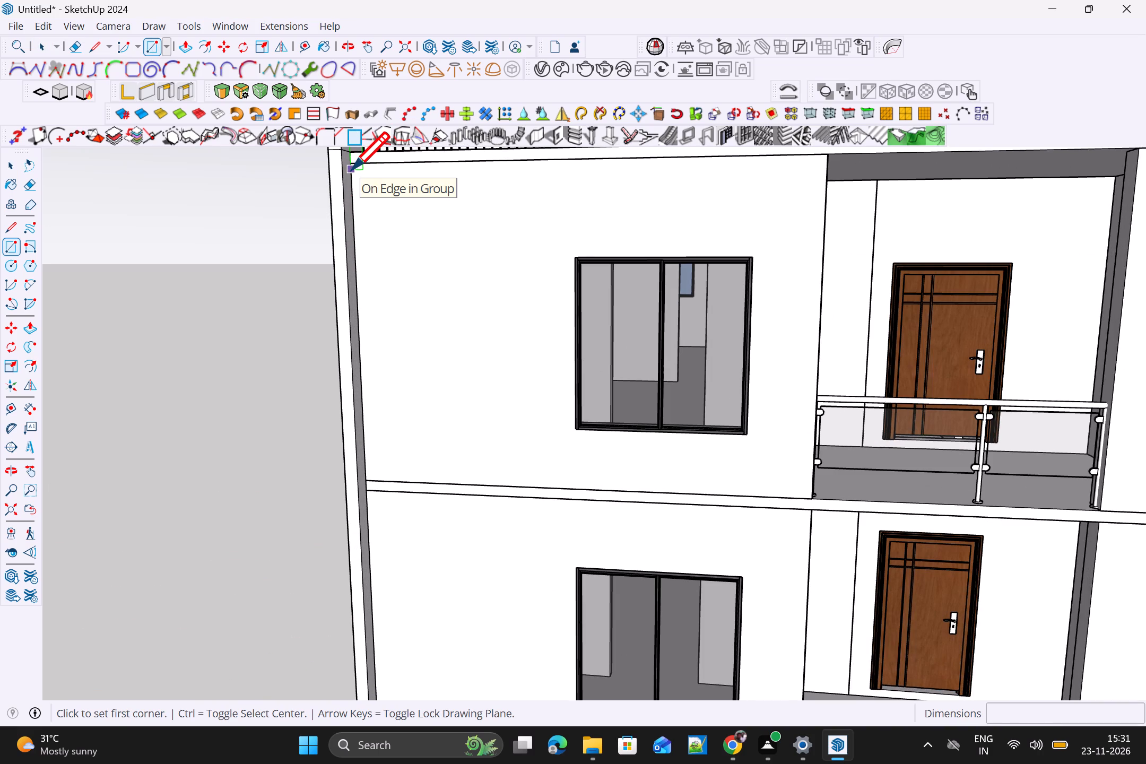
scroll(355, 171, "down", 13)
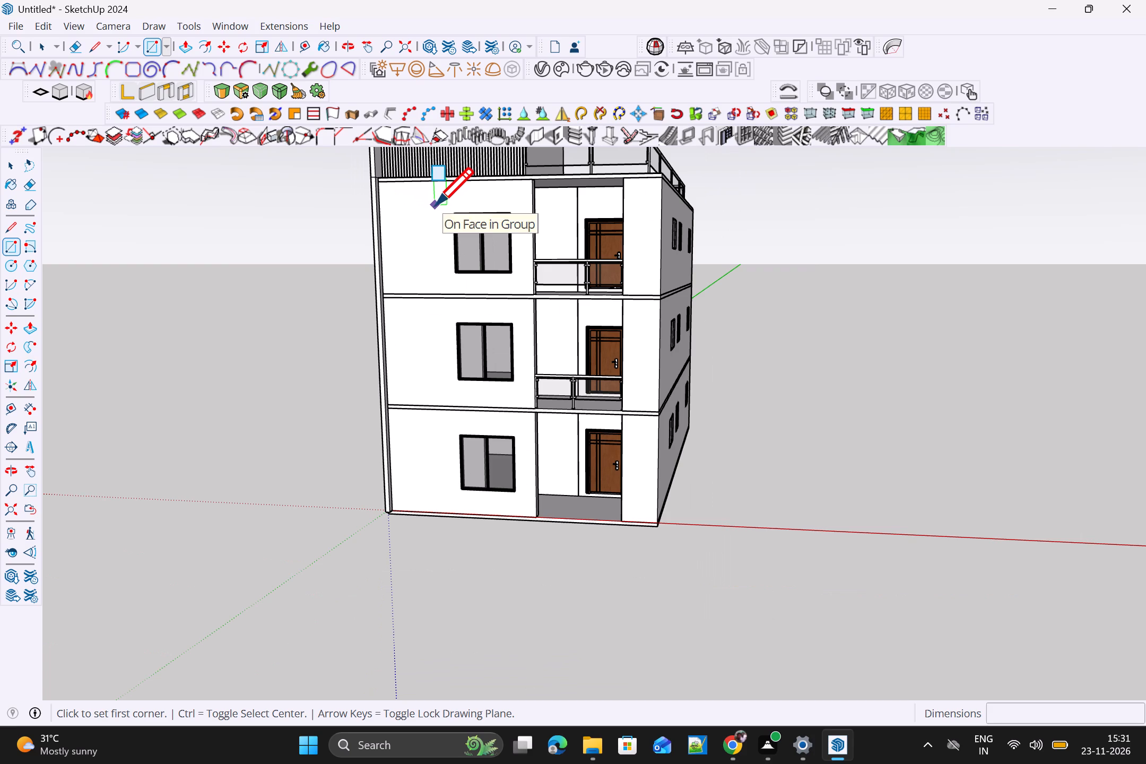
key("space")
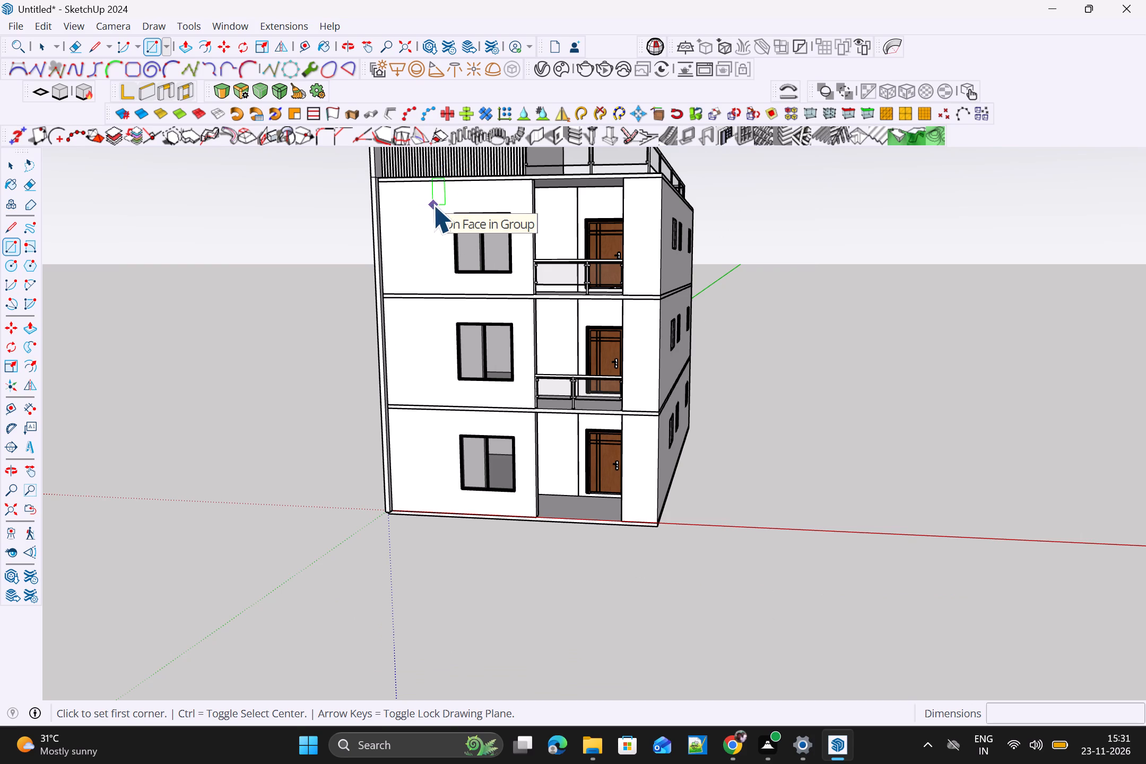
Draw a short vertical line across the roof slab's front edge band, near its end beside the projecting side wall.
scroll(422, 170, "up", 11)
key("l")
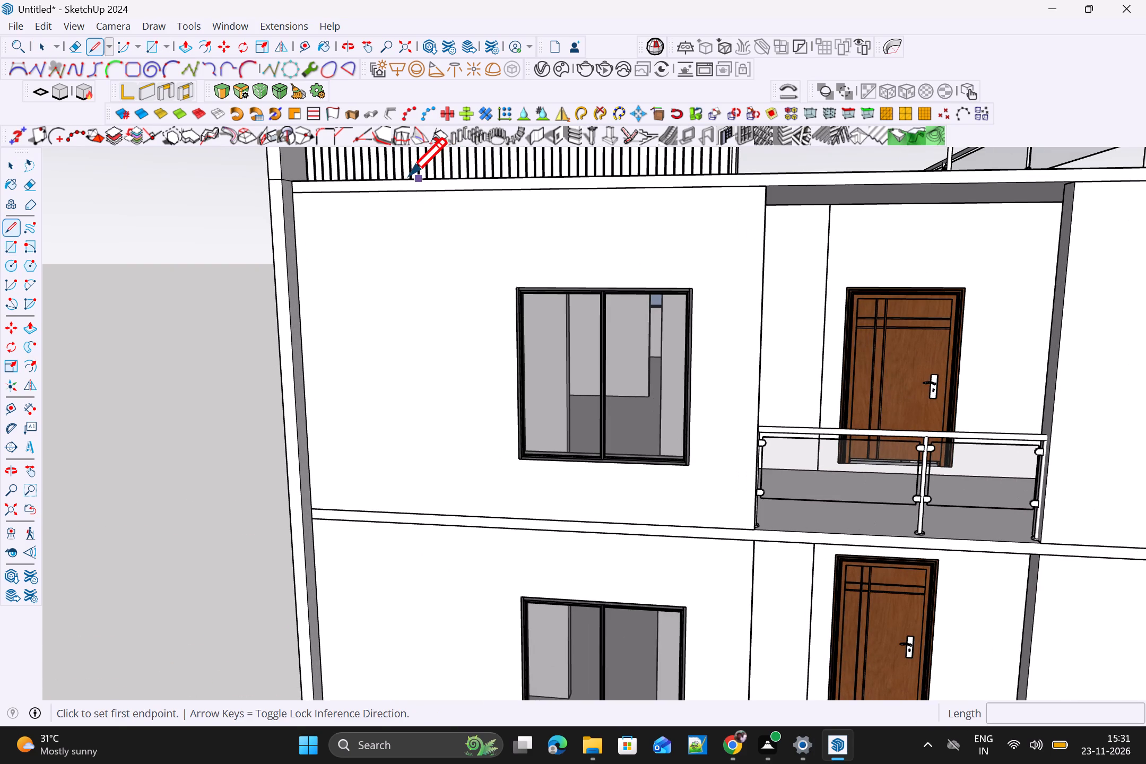
scroll(407, 177, "up", 4)
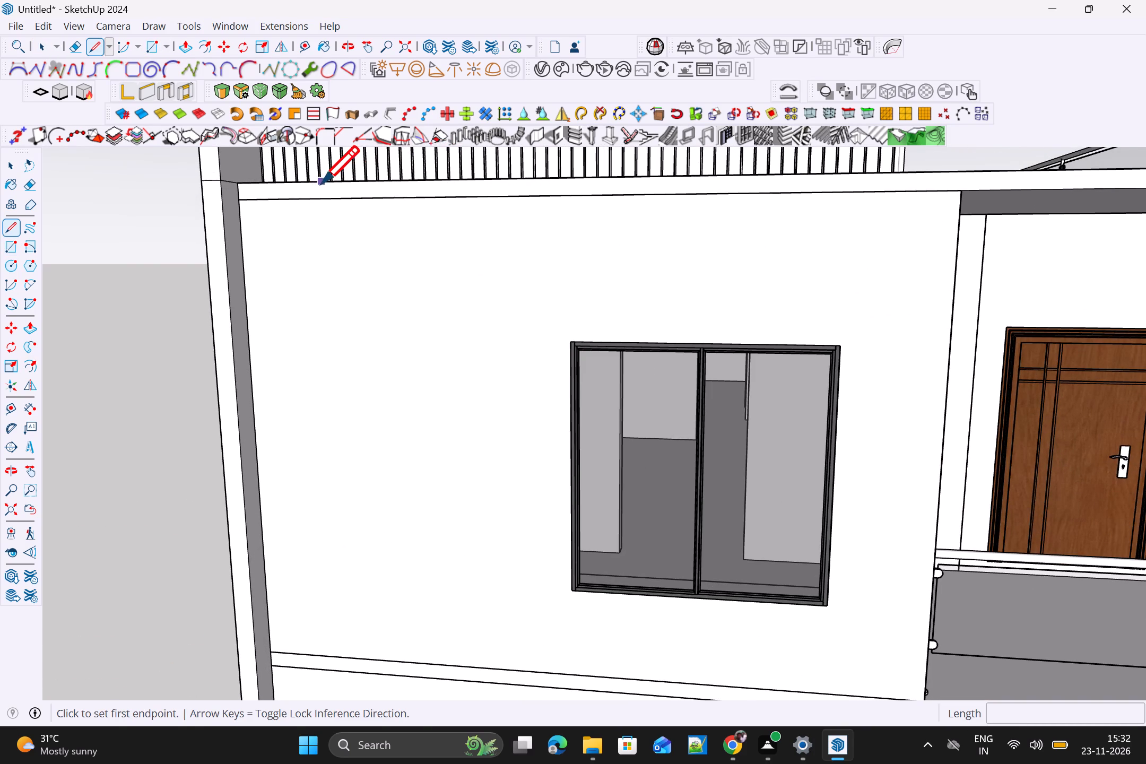
left_click(324, 184)
left_click(324, 202)
scroll(377, 218, "down", 5)
key("space")
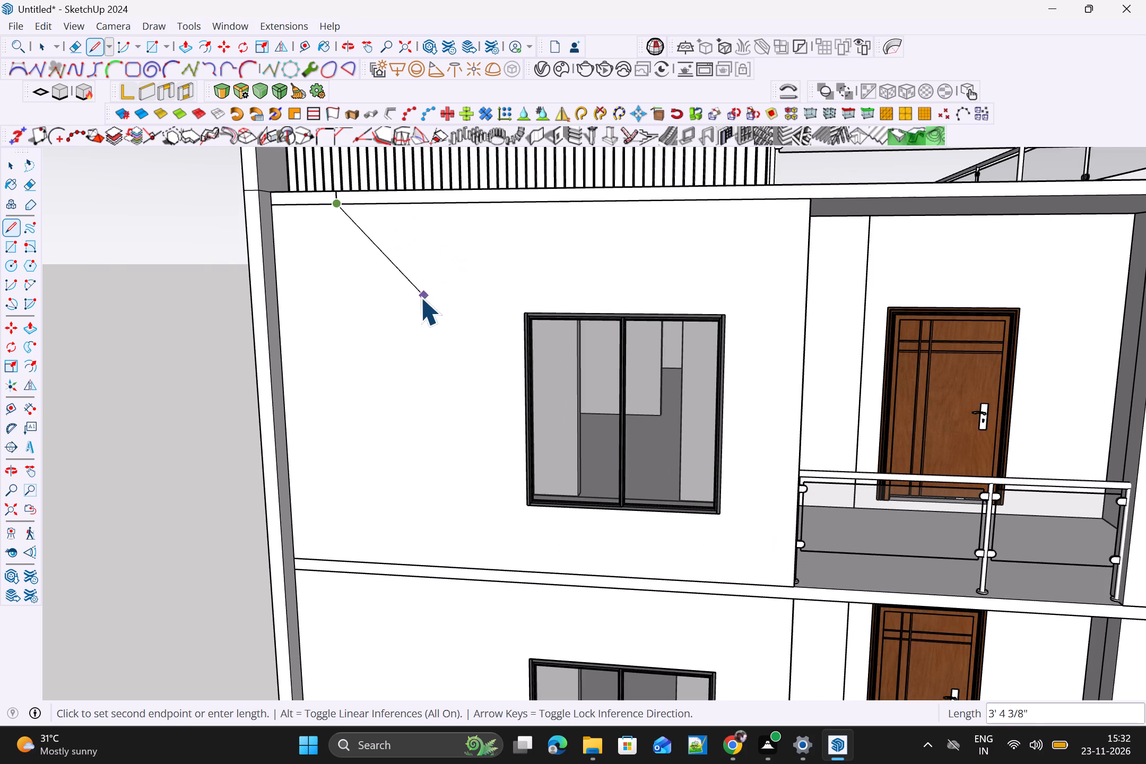
Draw a 4" vertical line across the slab band between the top and middle storeys, just below the top-storey window's left side.
key("l")
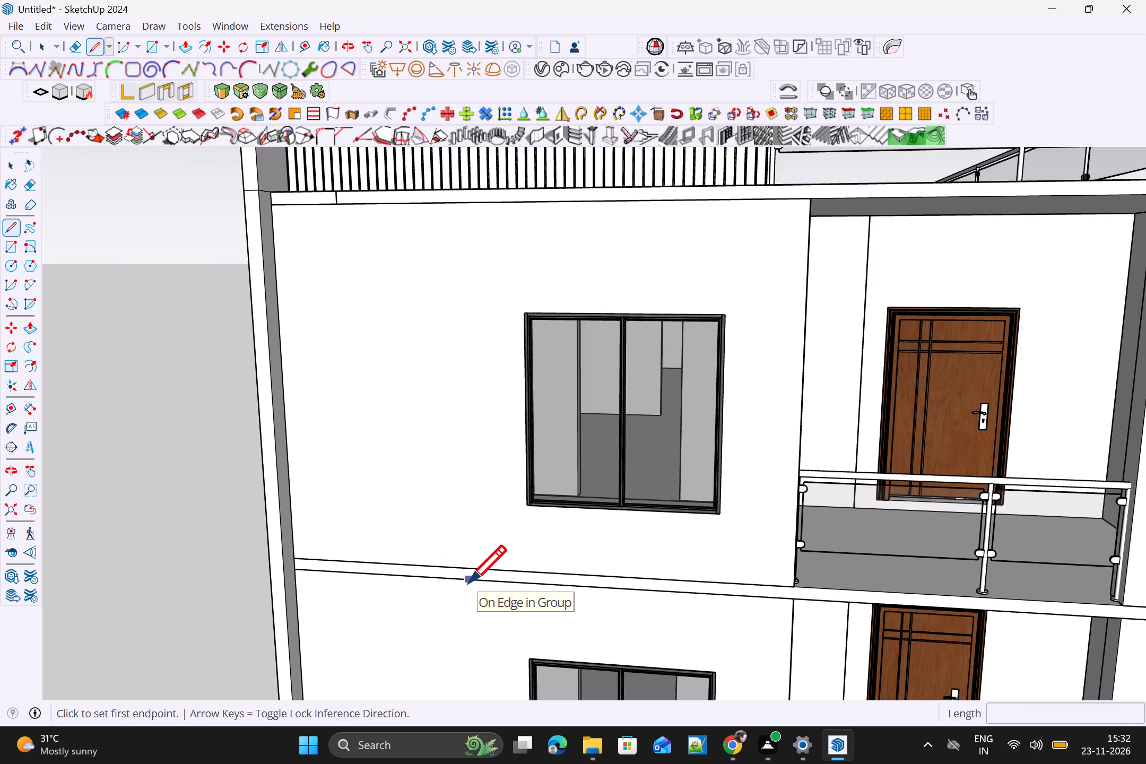
scroll(471, 587, "up", 1, "shift")
scroll(498, 503, "down", 7)
scroll(501, 544, "up", 1, "shift")
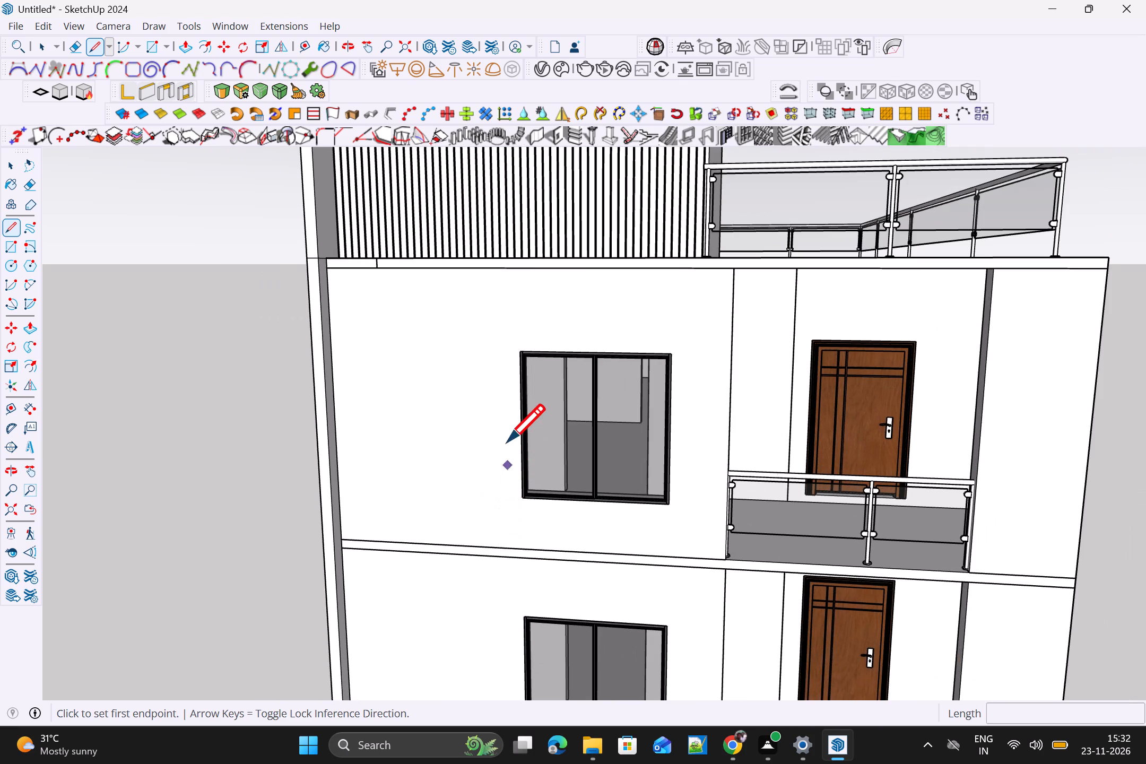
scroll(514, 449, "down", 14, "shift")
scroll(539, 574, "up", 3)
scroll(552, 603, "down", 4)
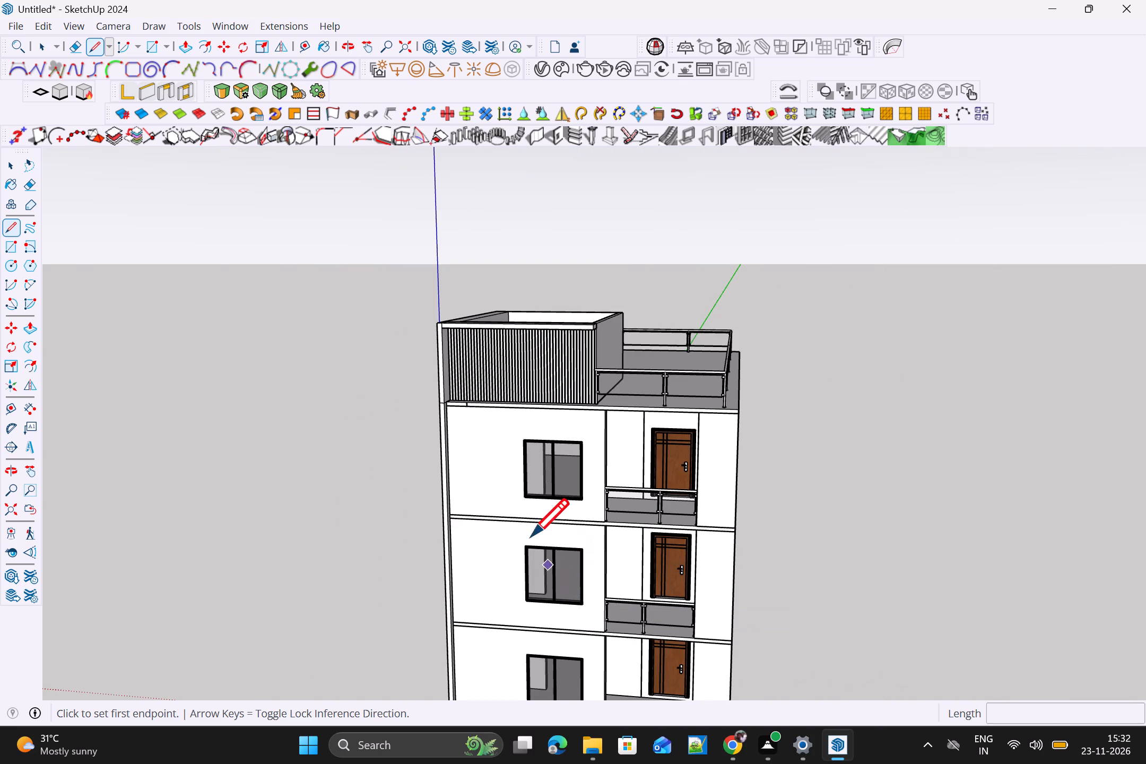
scroll(492, 525, "up", 4)
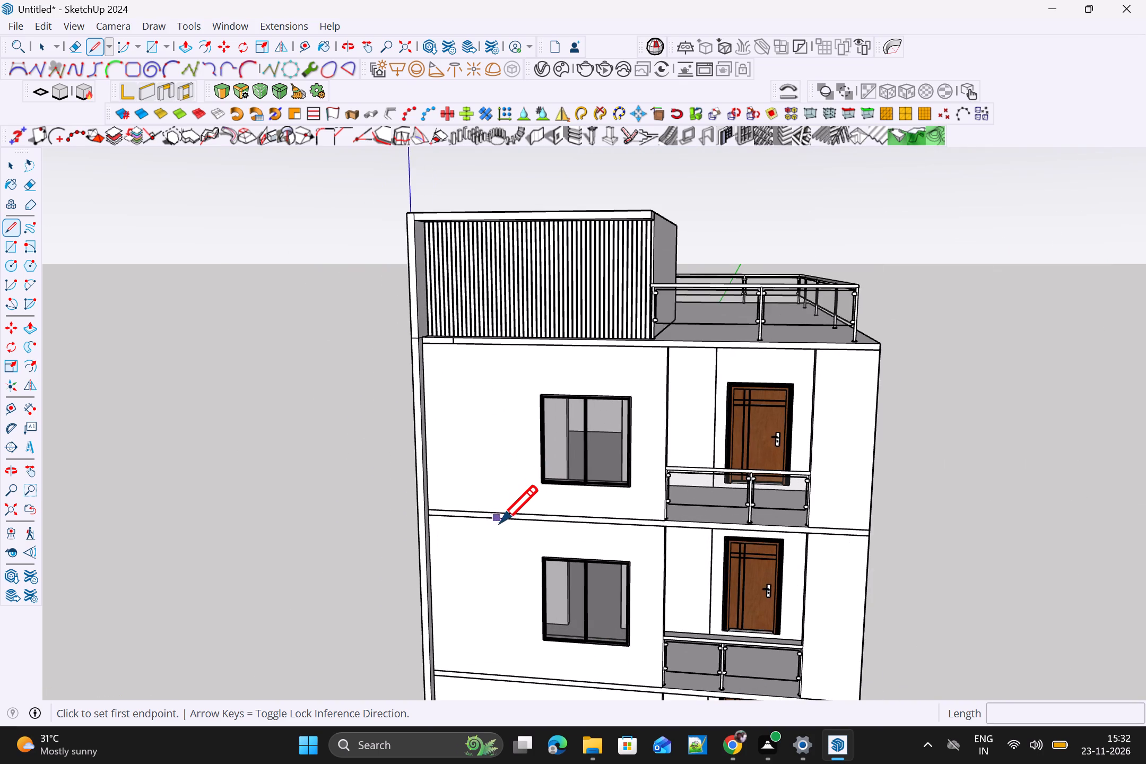
scroll(504, 523, "up", 4)
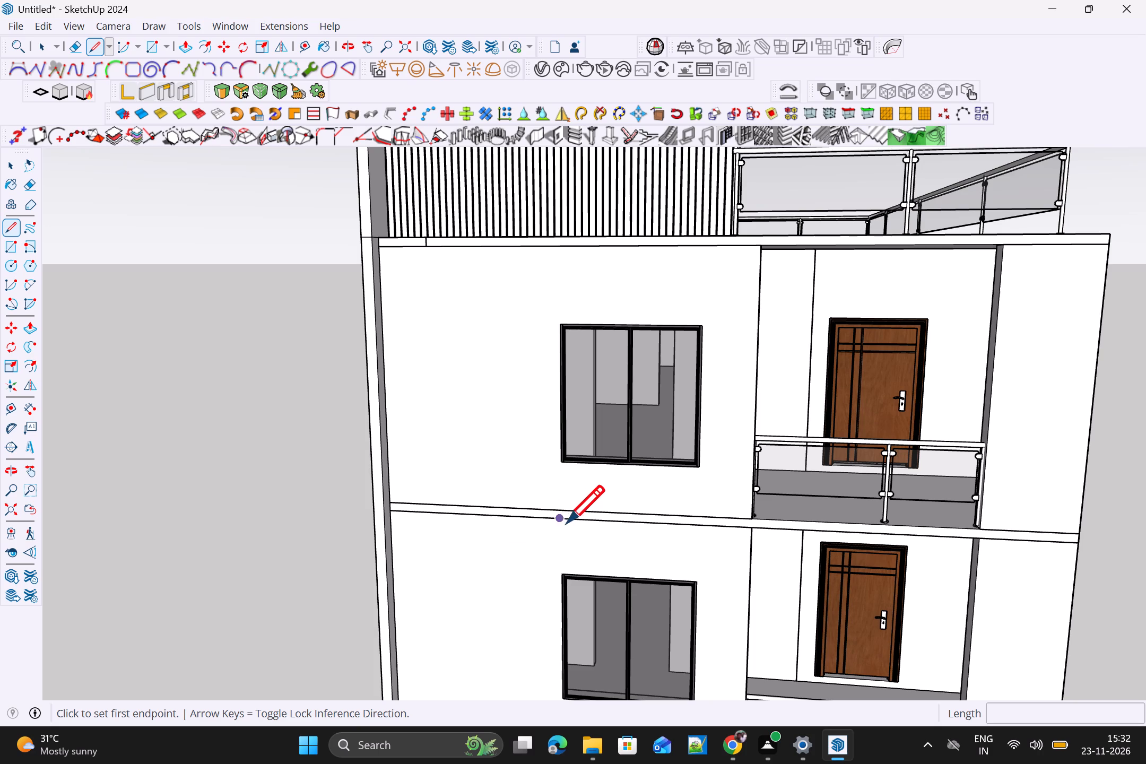
left_click(572, 523)
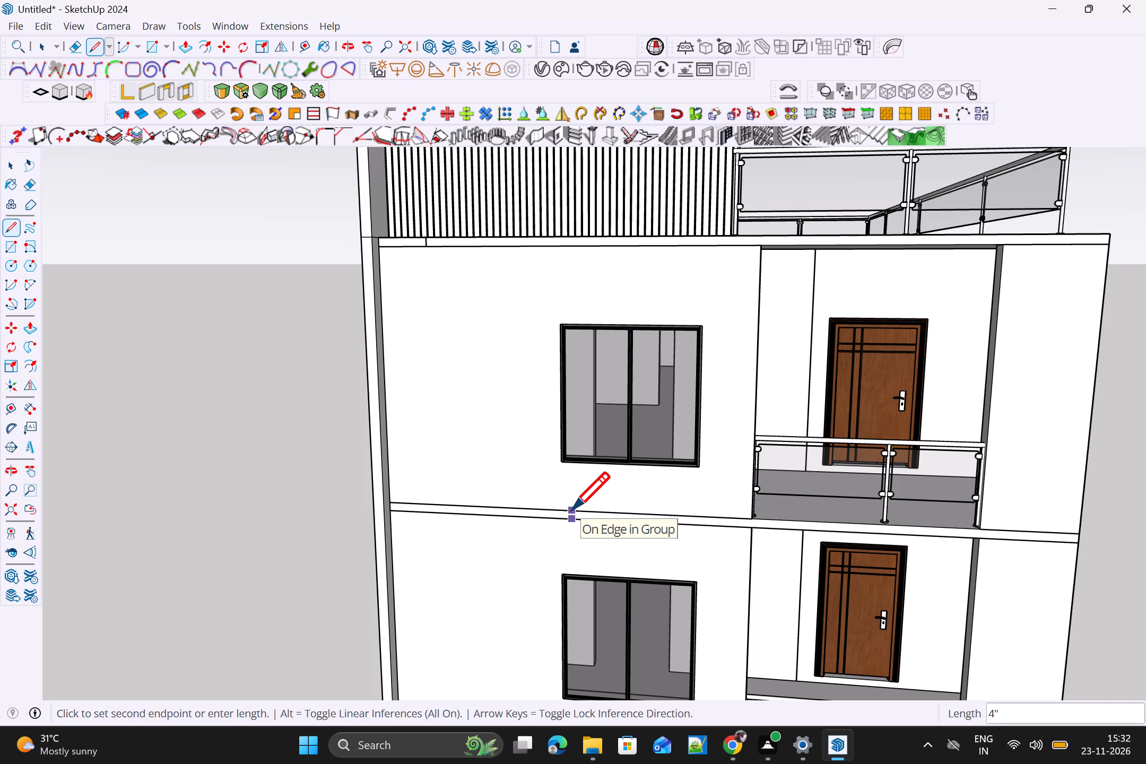
left_click(572, 510)
key("space")
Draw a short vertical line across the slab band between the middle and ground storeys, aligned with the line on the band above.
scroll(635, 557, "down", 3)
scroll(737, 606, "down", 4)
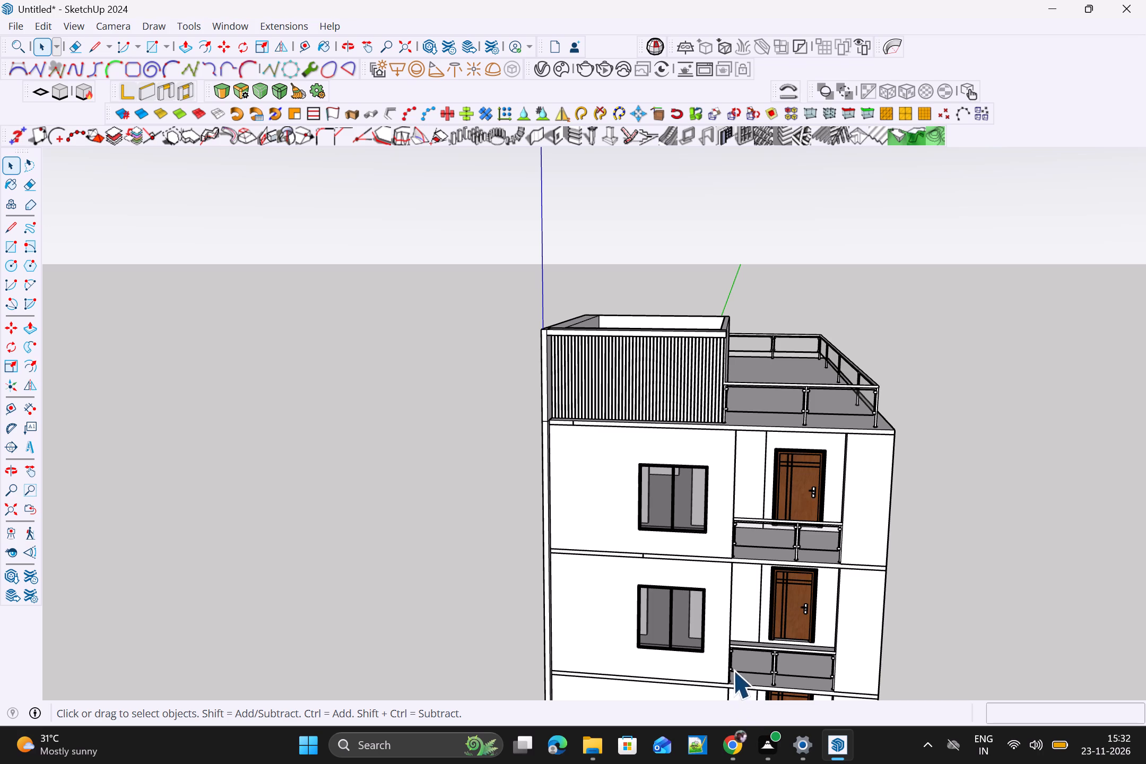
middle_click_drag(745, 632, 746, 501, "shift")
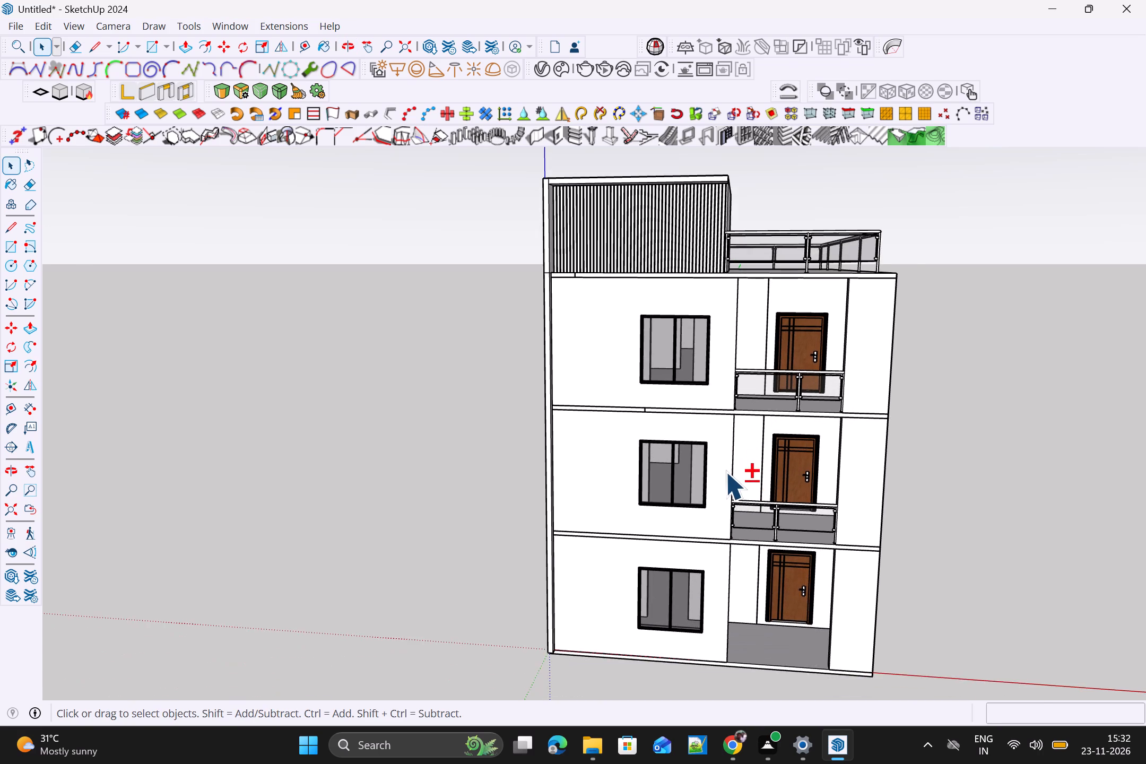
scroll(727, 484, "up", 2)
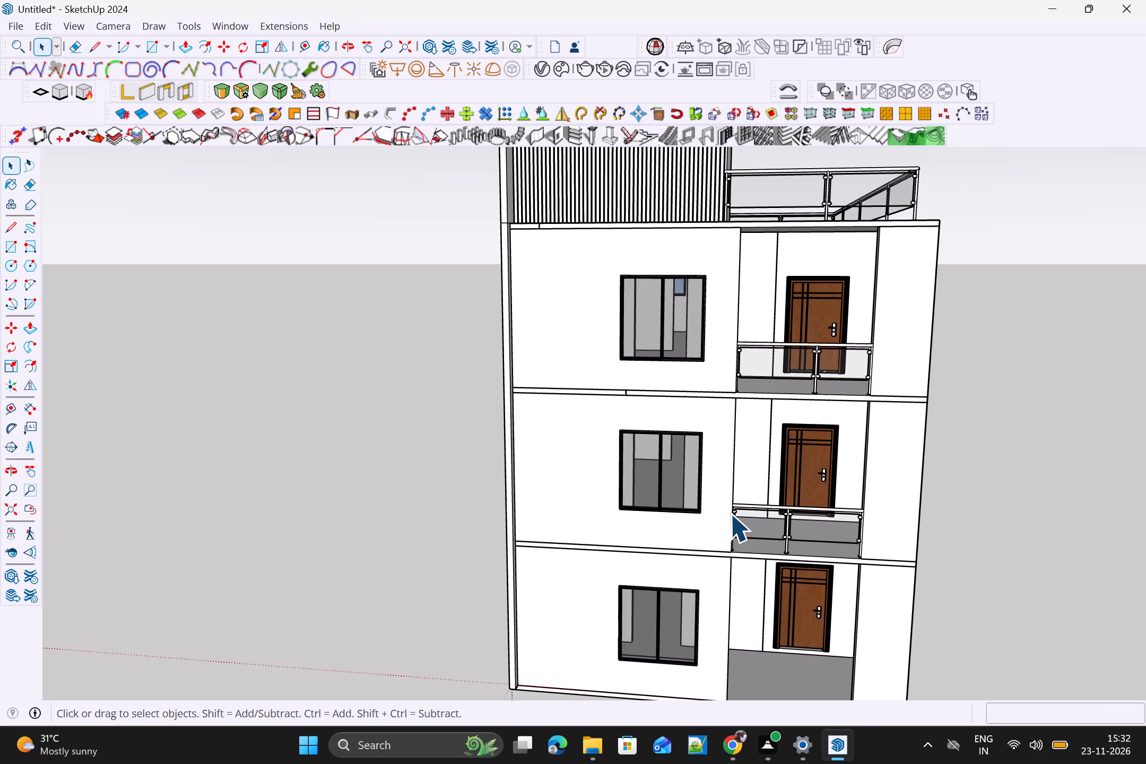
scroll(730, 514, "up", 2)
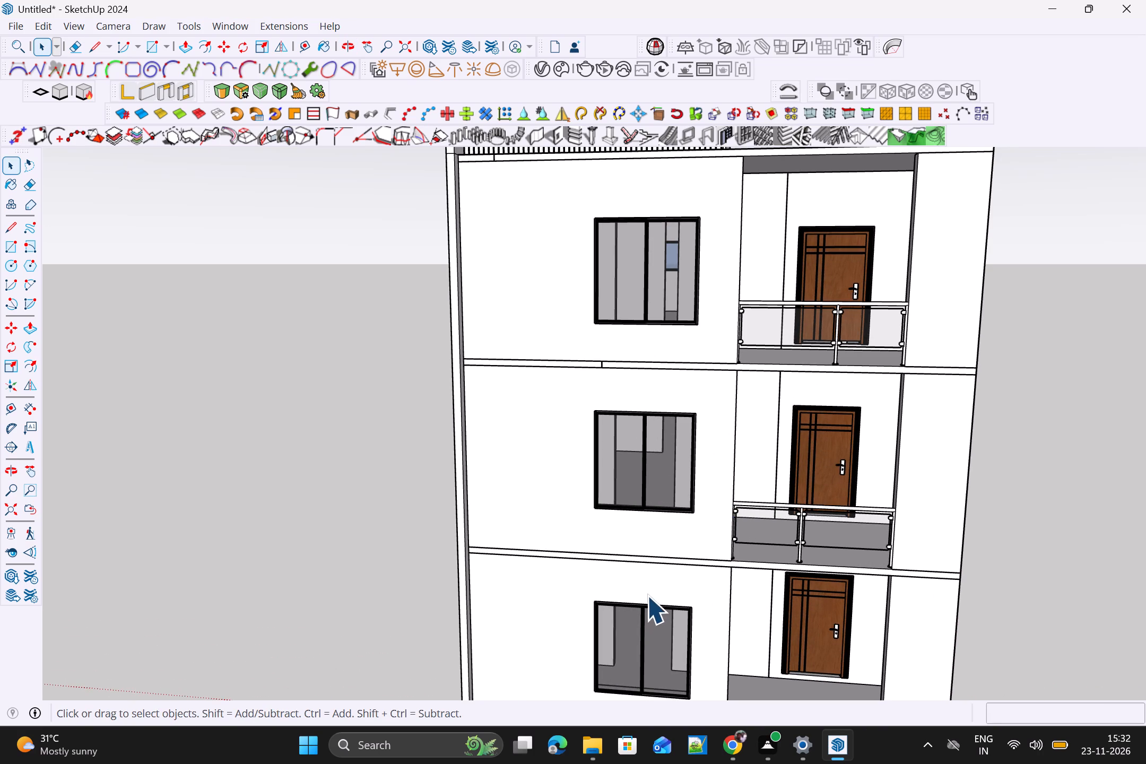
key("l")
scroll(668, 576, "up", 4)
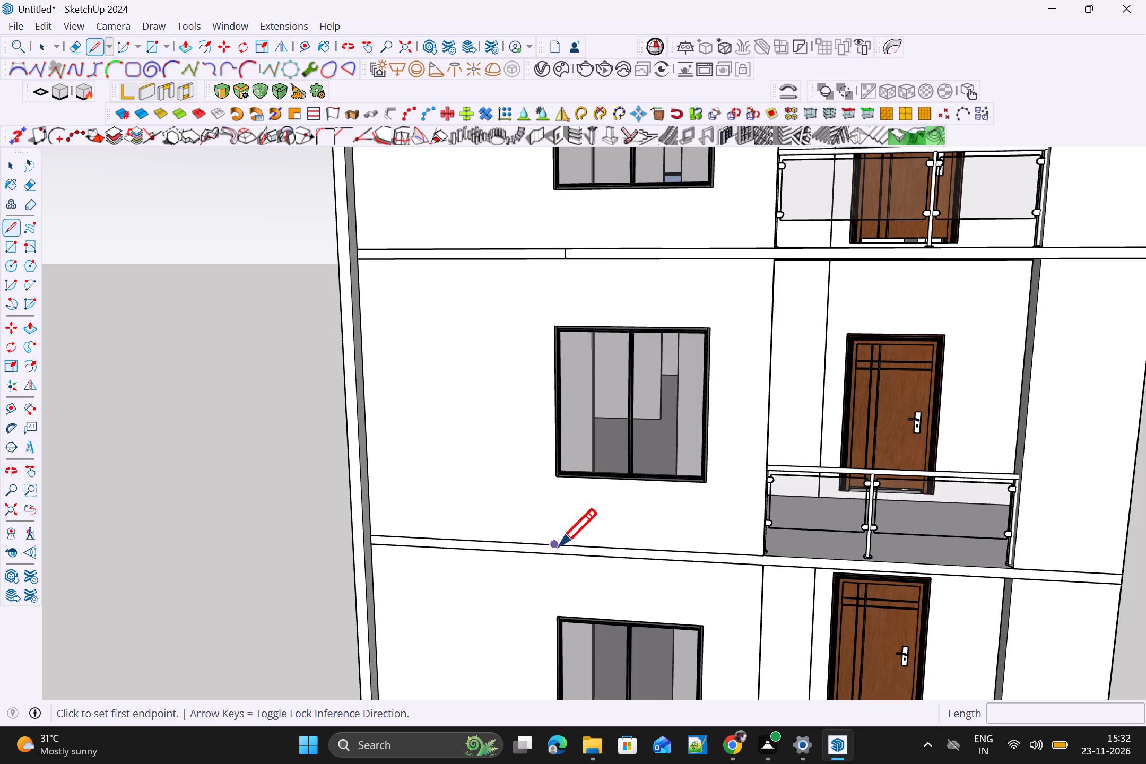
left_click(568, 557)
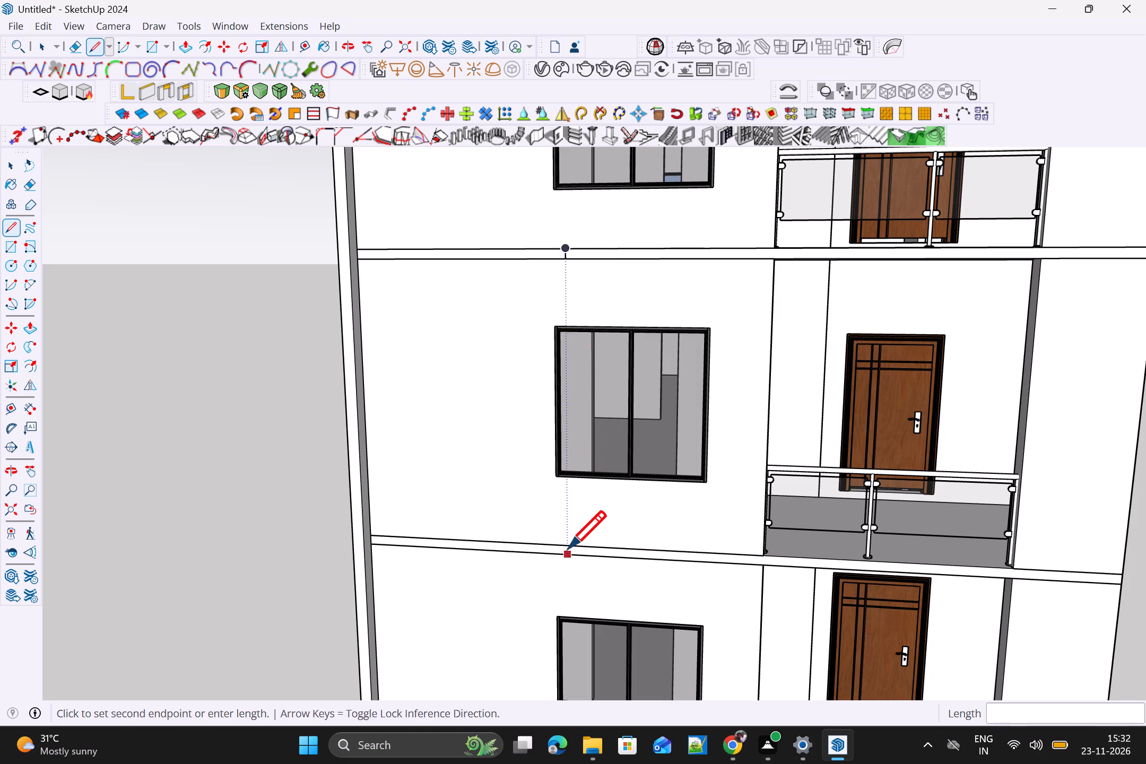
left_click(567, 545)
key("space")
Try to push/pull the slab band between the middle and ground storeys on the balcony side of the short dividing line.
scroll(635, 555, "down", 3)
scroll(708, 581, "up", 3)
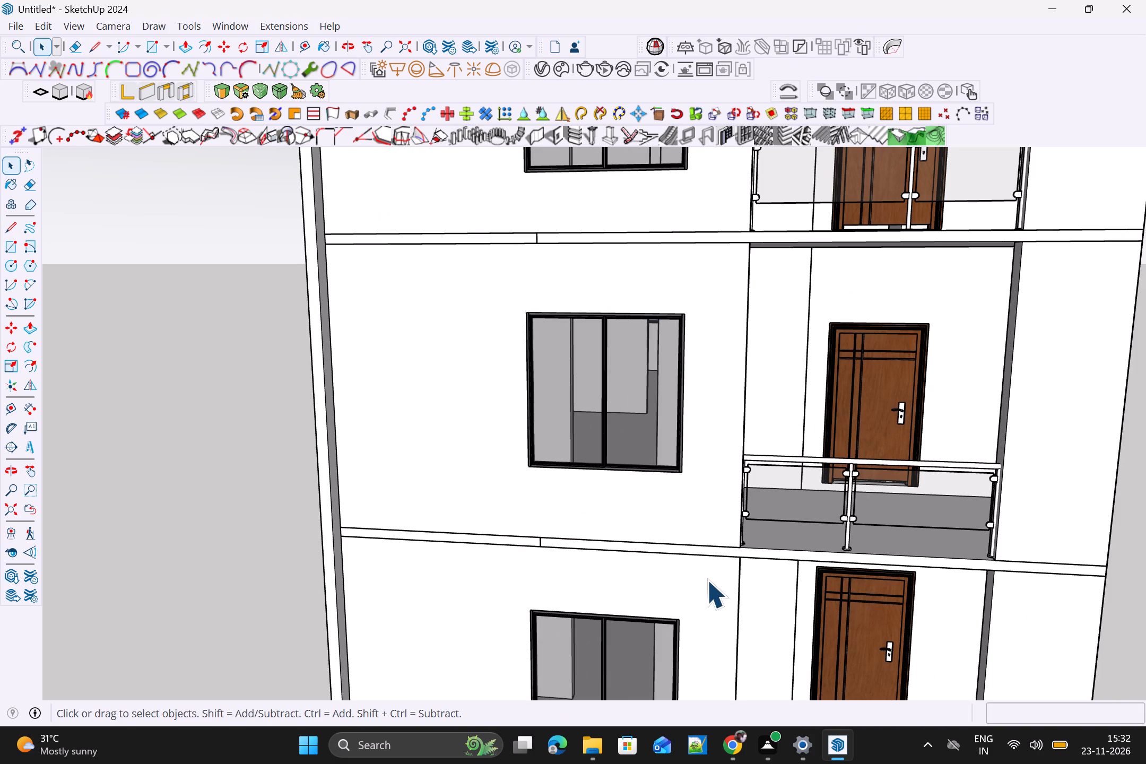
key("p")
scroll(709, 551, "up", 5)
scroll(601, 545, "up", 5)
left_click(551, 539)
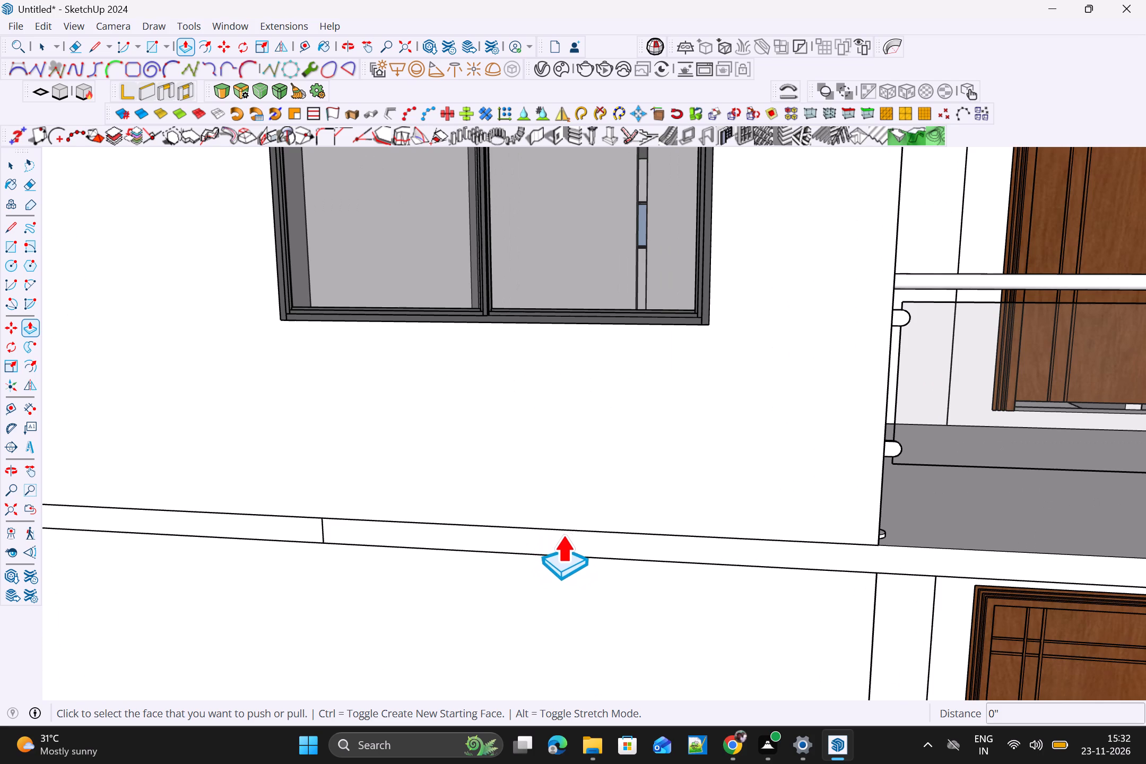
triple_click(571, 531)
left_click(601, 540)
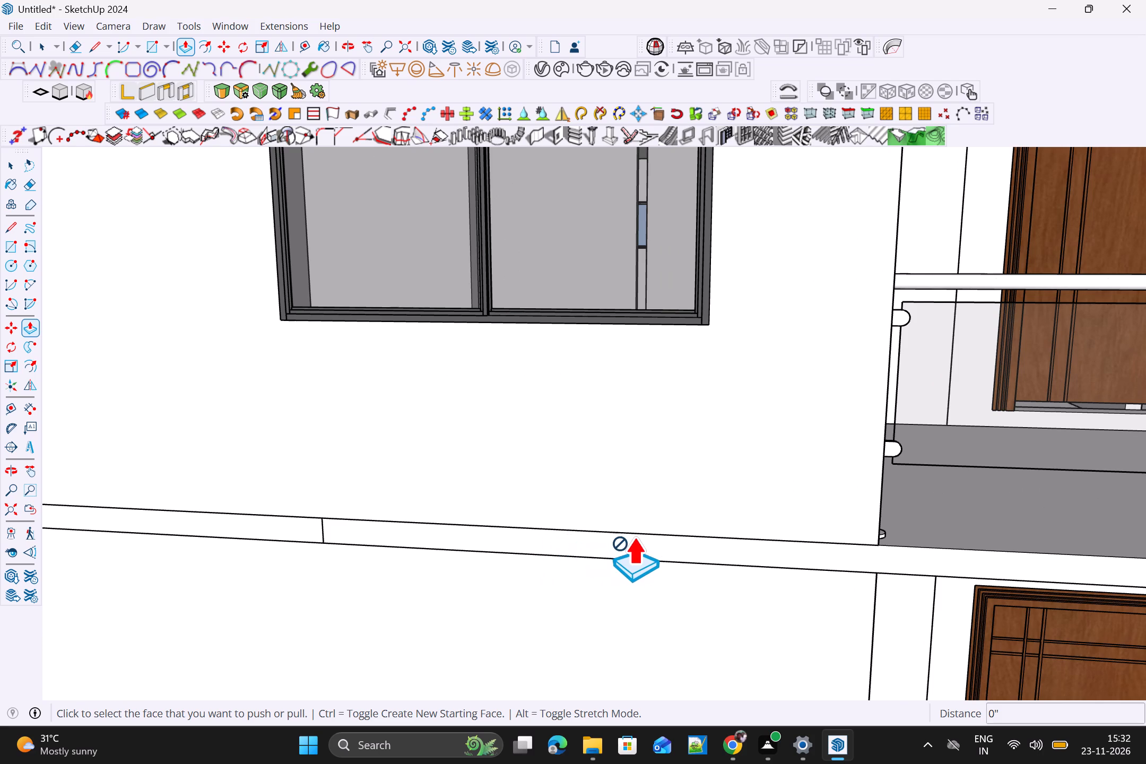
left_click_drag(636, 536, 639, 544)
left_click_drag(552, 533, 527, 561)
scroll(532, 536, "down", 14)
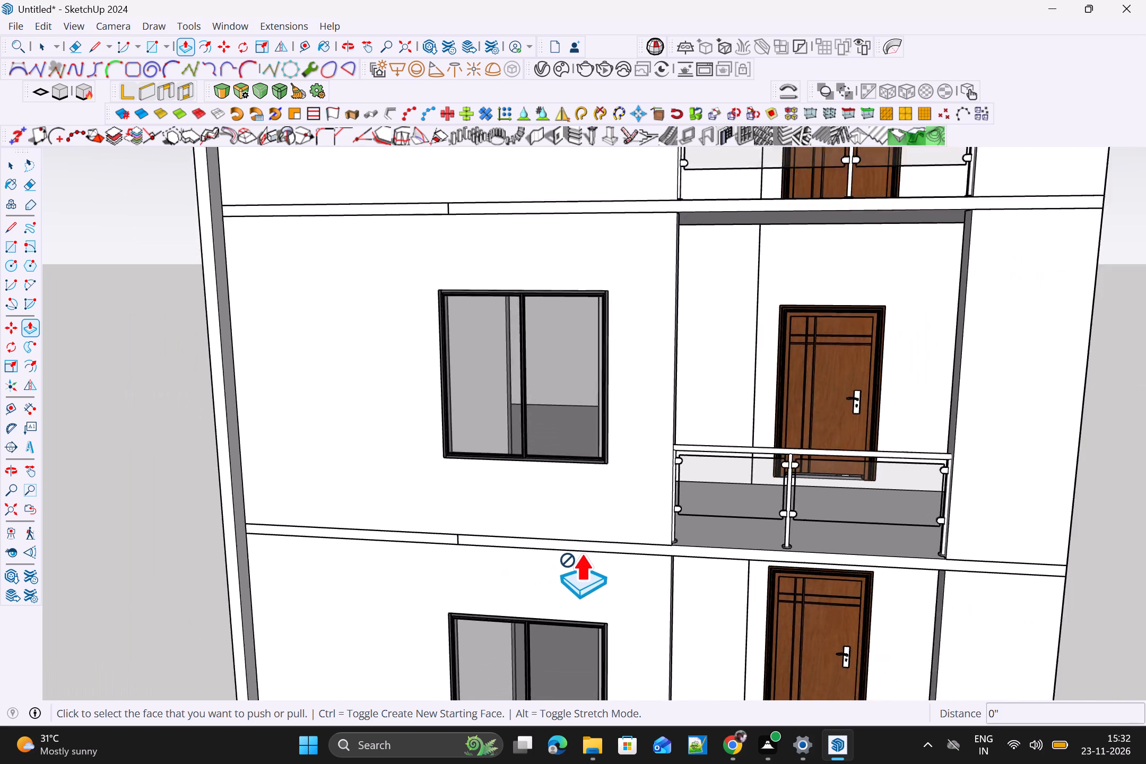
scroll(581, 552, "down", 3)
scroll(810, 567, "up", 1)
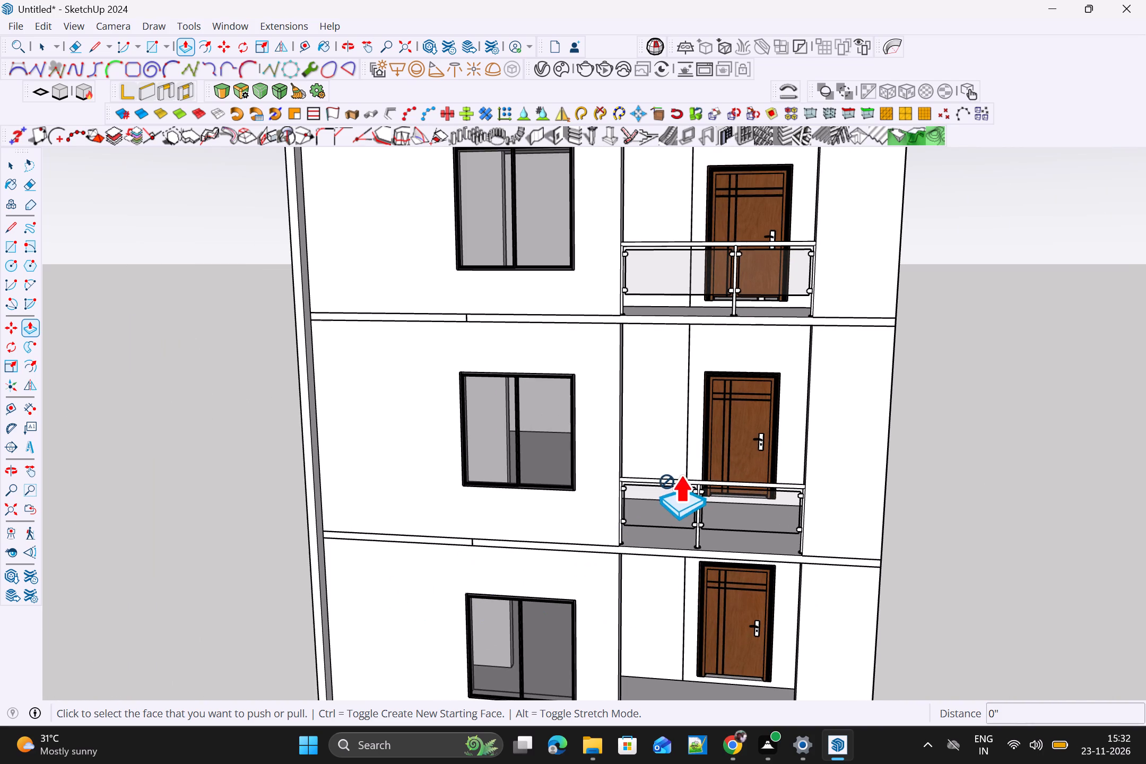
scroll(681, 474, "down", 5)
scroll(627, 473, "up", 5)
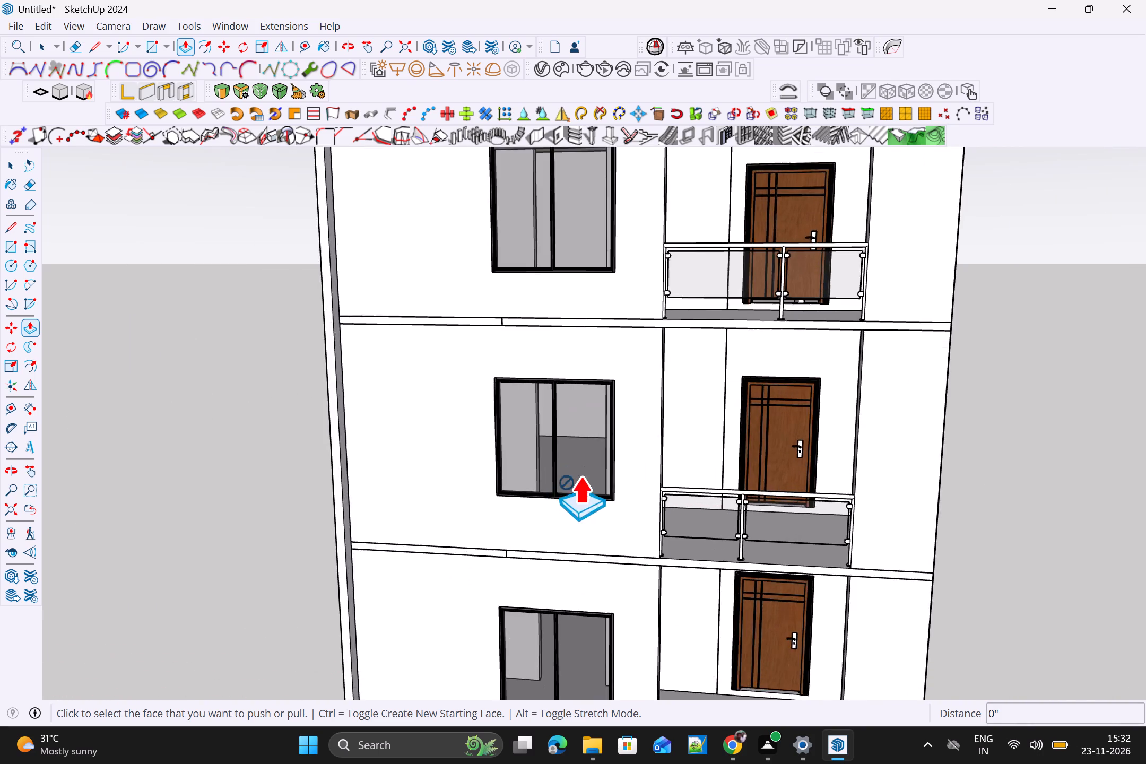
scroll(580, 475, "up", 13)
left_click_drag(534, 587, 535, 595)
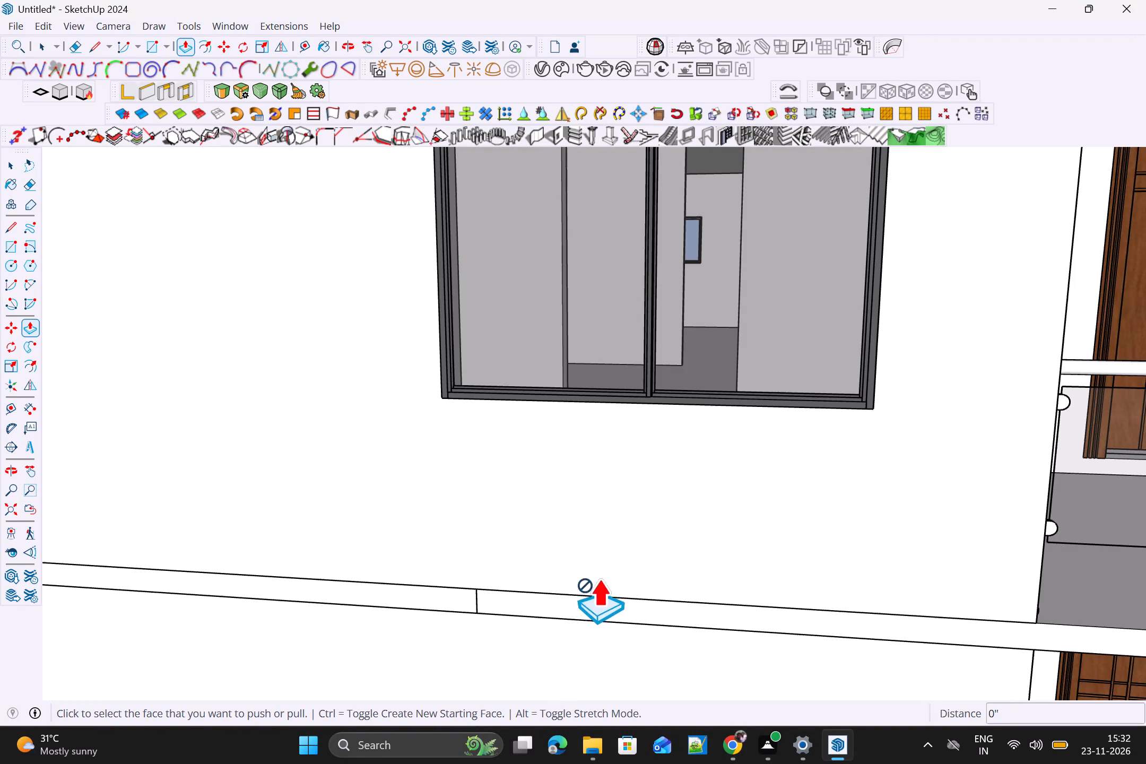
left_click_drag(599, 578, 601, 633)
Draw a short vertical line across the outer end of the slab band below the middle-storey balcony, at the building's front corner.
scroll(618, 598, "down", 19)
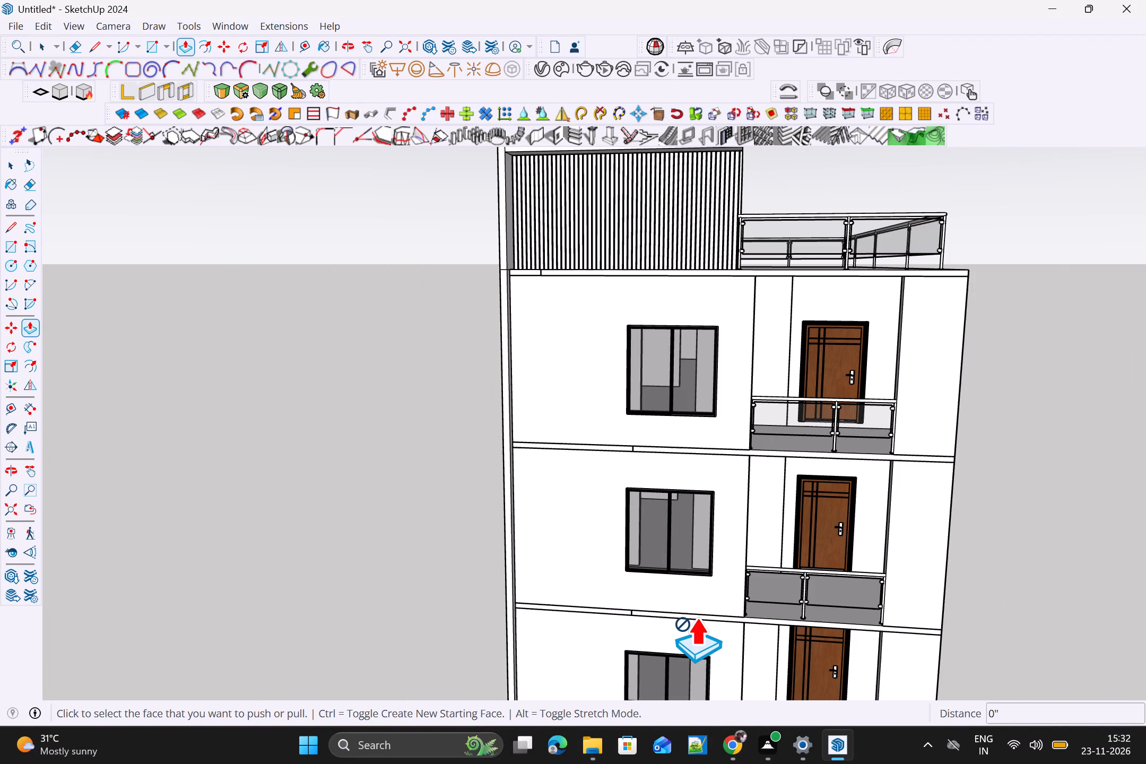
scroll(958, 628, "up", 1)
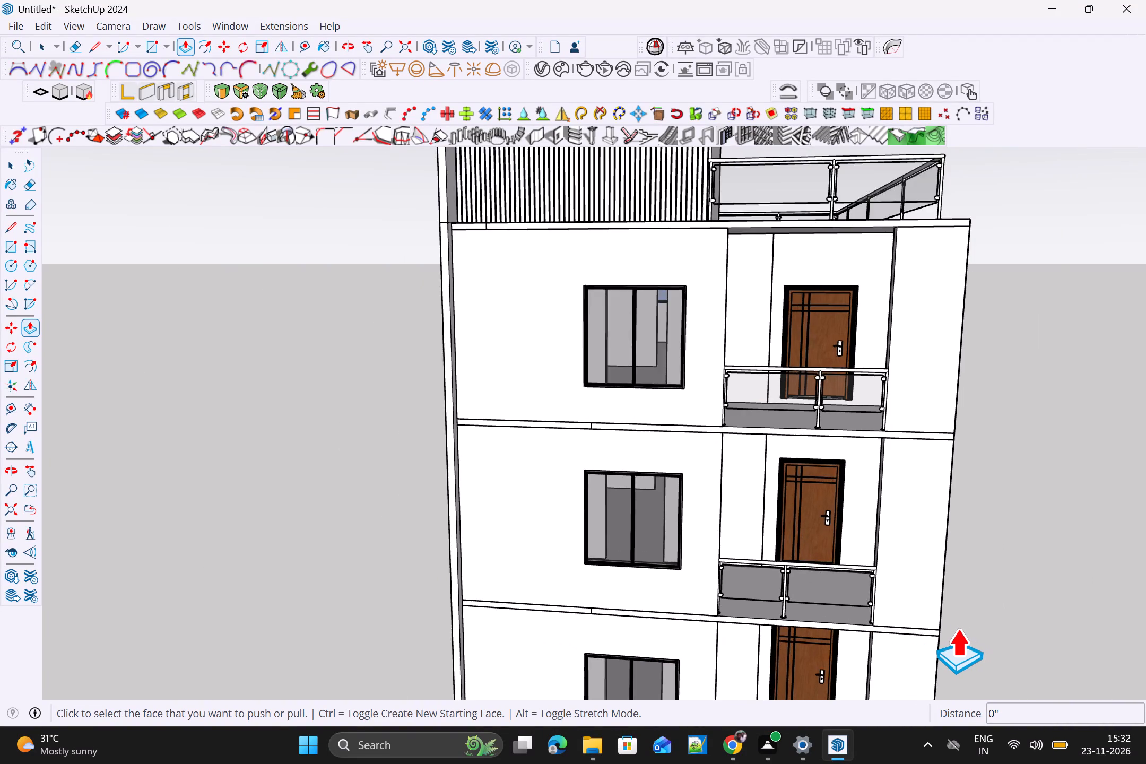
scroll(958, 628, "up", 3)
key("l")
scroll(945, 626, "up", 5)
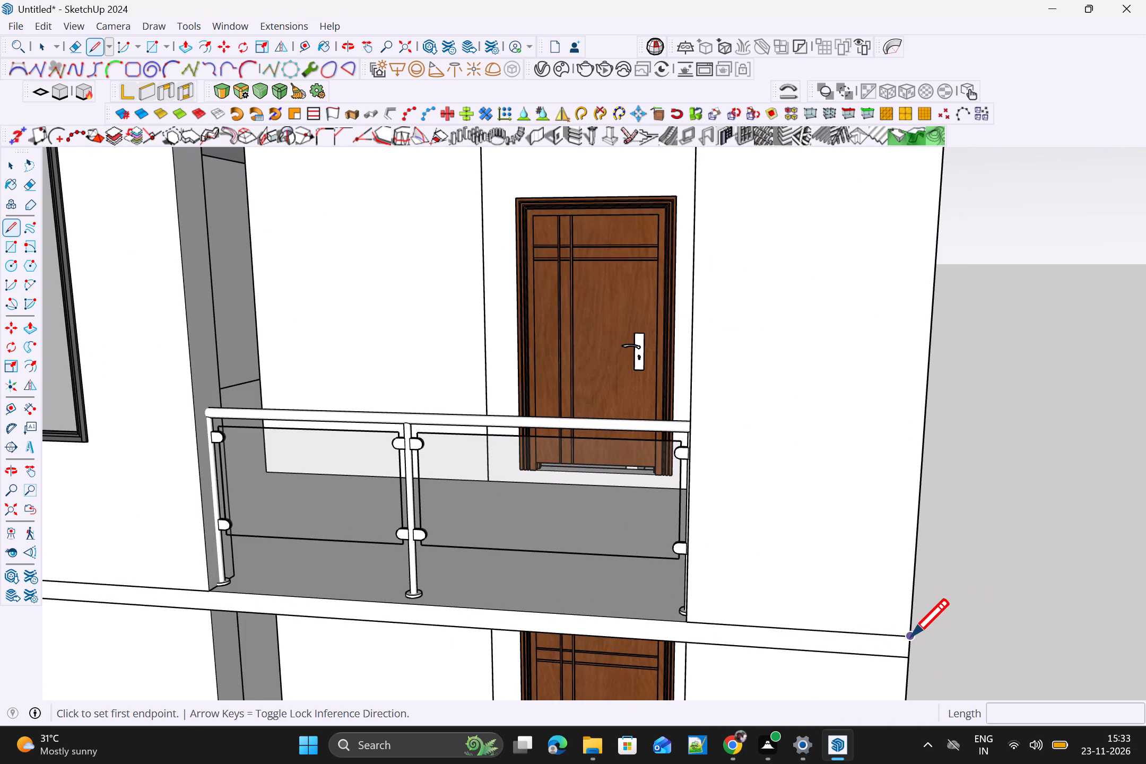
left_click_drag(911, 637, 910, 641)
left_click(910, 657)
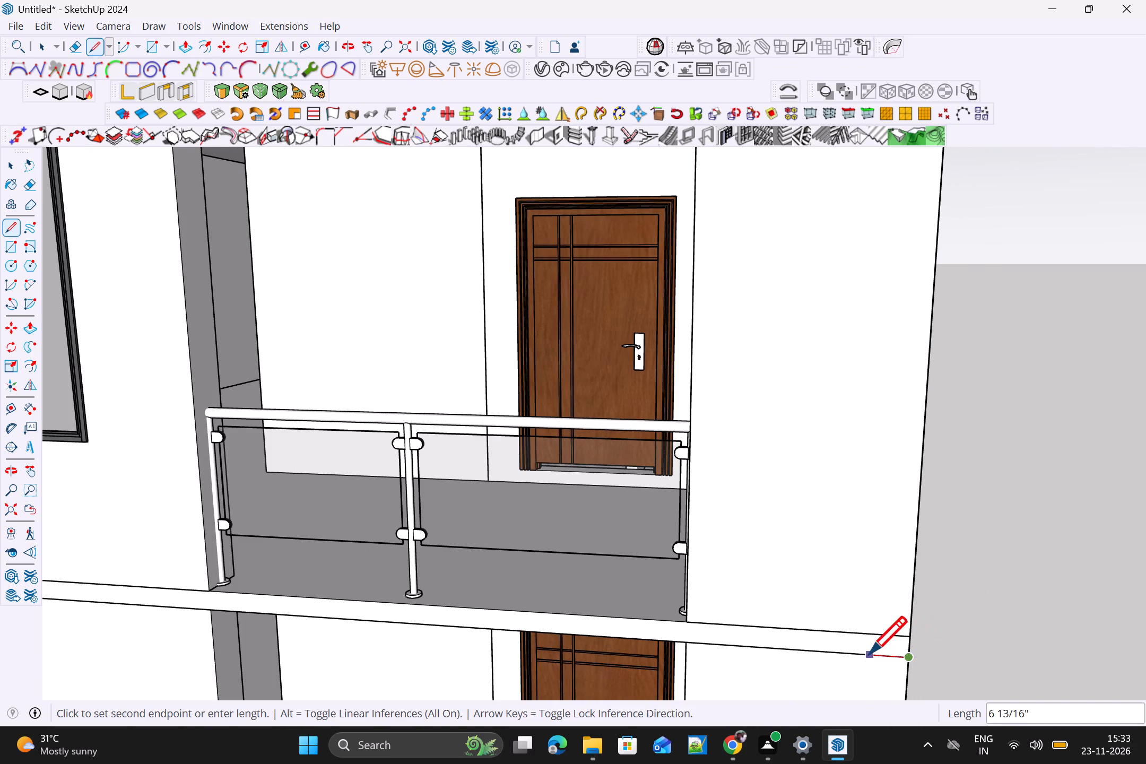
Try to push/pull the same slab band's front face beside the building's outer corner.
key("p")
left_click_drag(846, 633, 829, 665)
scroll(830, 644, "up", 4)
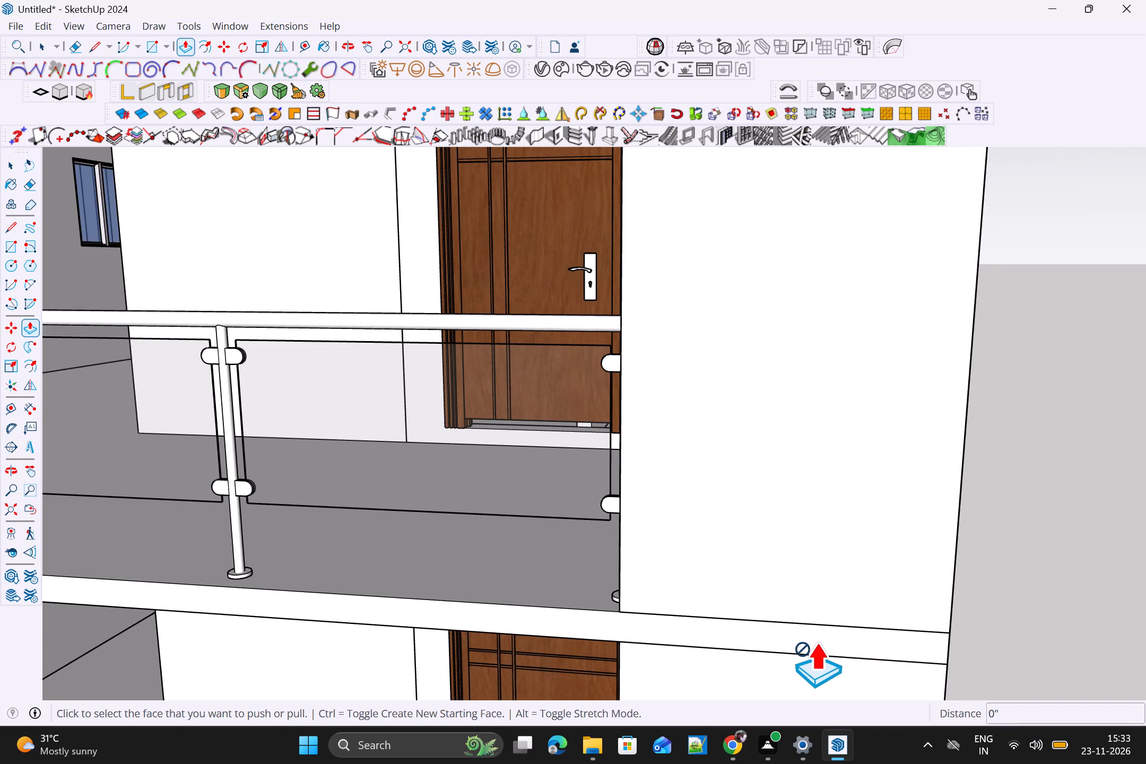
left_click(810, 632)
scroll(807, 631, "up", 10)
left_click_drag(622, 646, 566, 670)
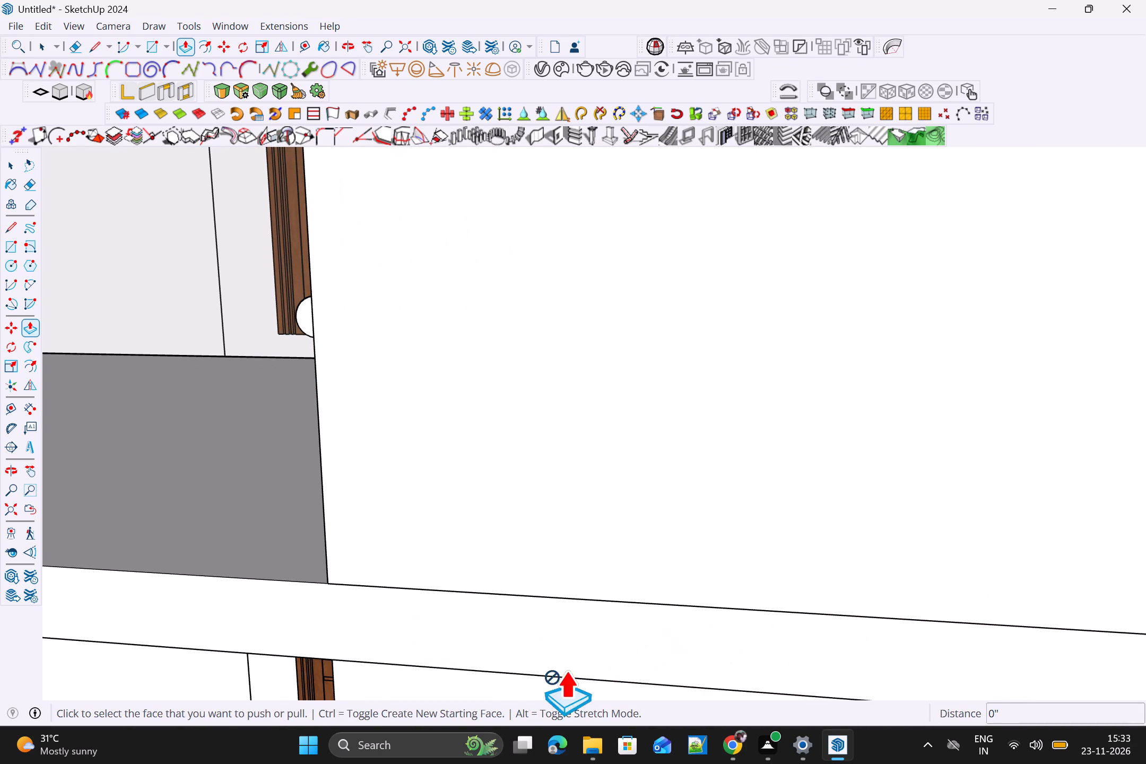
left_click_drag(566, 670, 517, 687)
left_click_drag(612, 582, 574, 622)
Erase the short vertical dividing lines from the two slab bands below the middle- and top-storey windows.
scroll(603, 609, "down", 11)
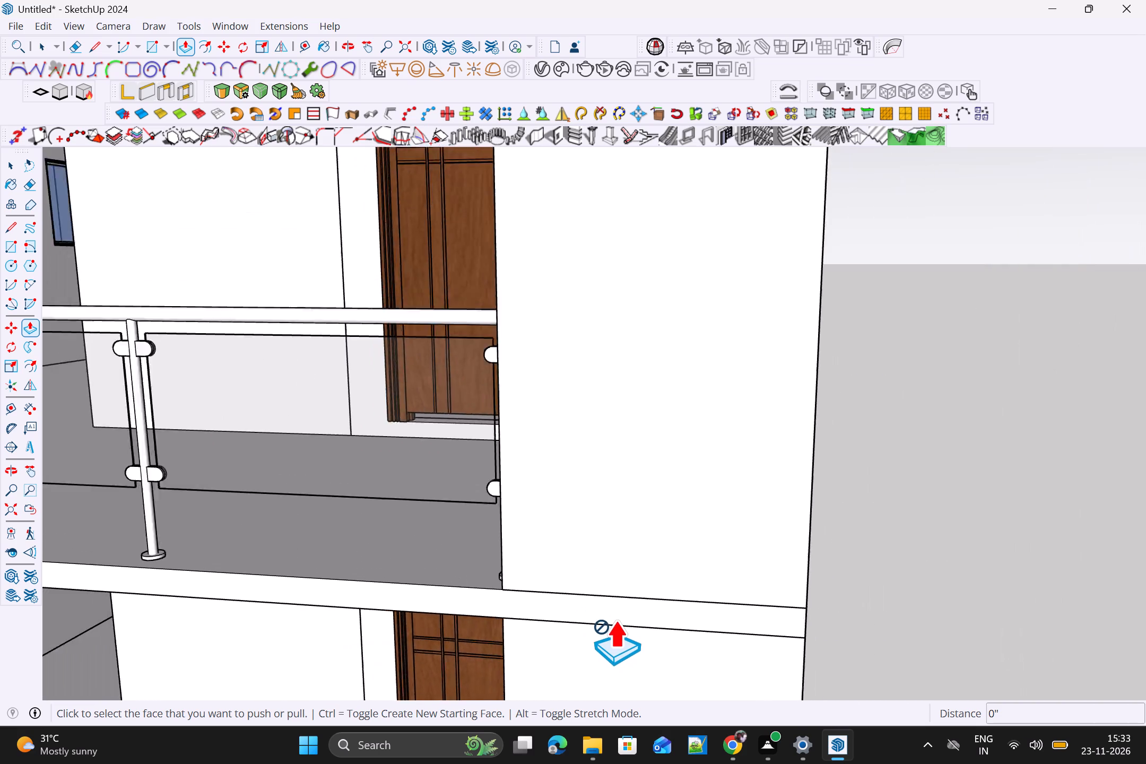
scroll(615, 619, "down", 20)
scroll(527, 620, "up", 5)
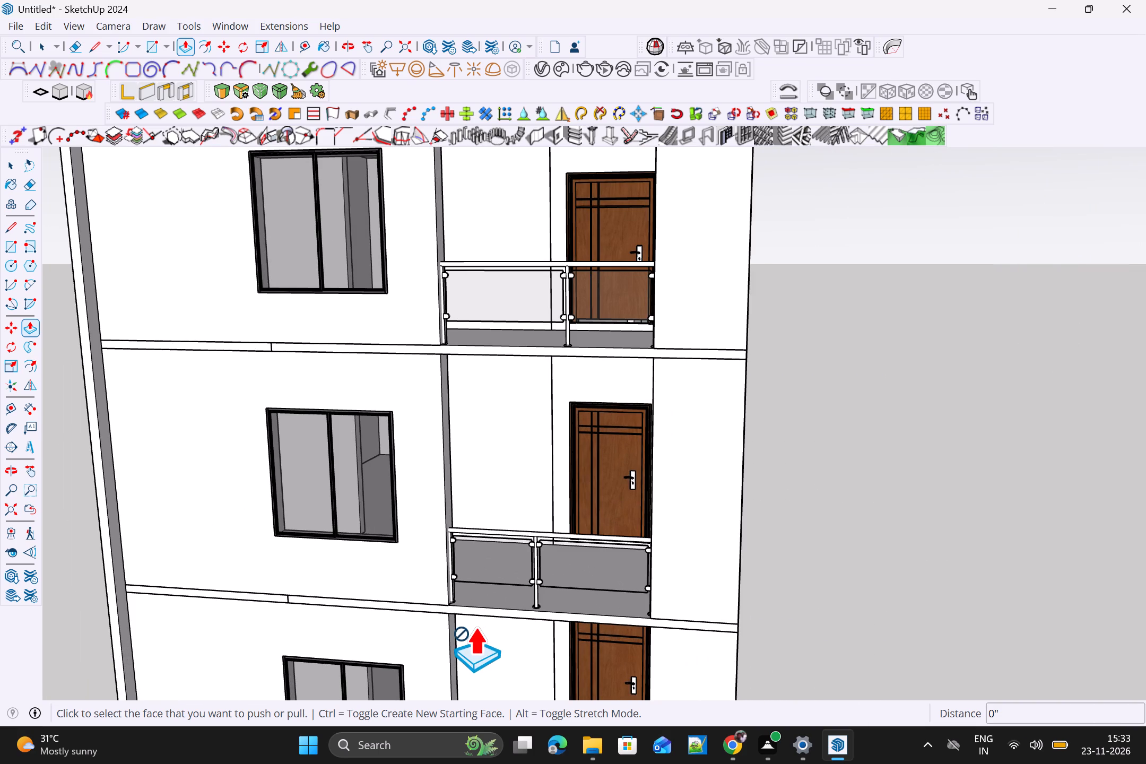
key("space")
key("e")
scroll(390, 629, "up", 11)
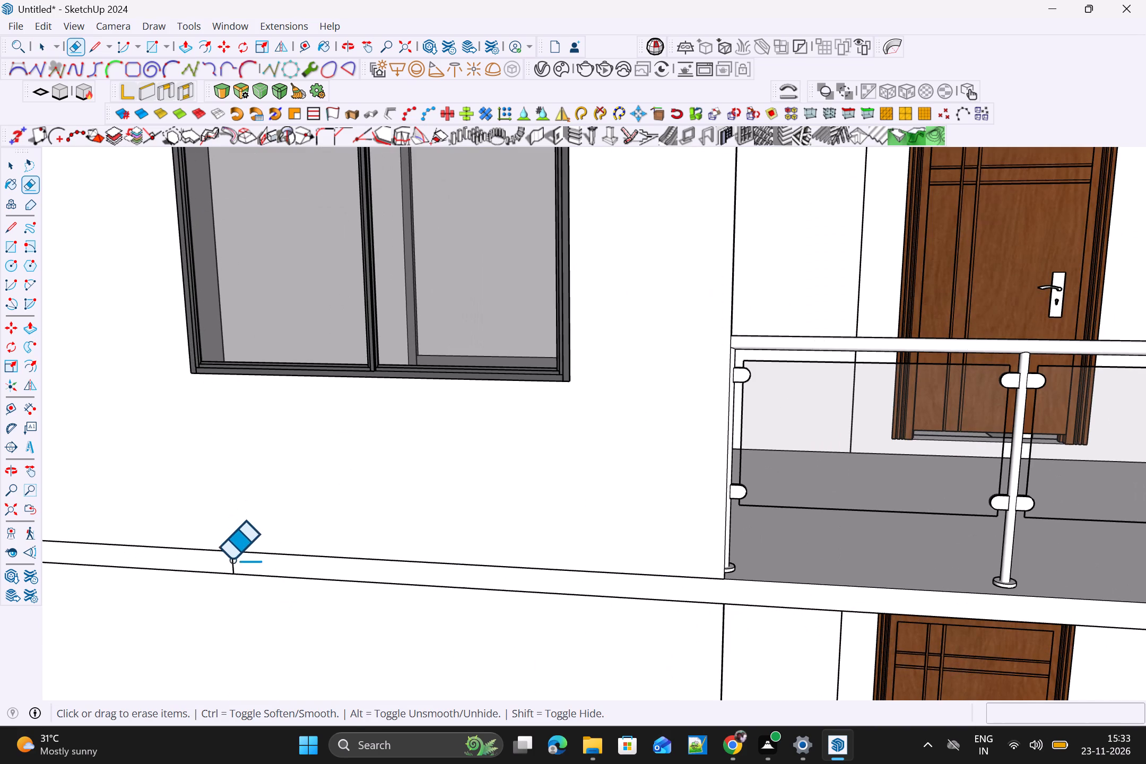
left_click_drag(233, 565, 212, 565)
scroll(236, 563, "down", 13)
scroll(257, 305, "up", 5)
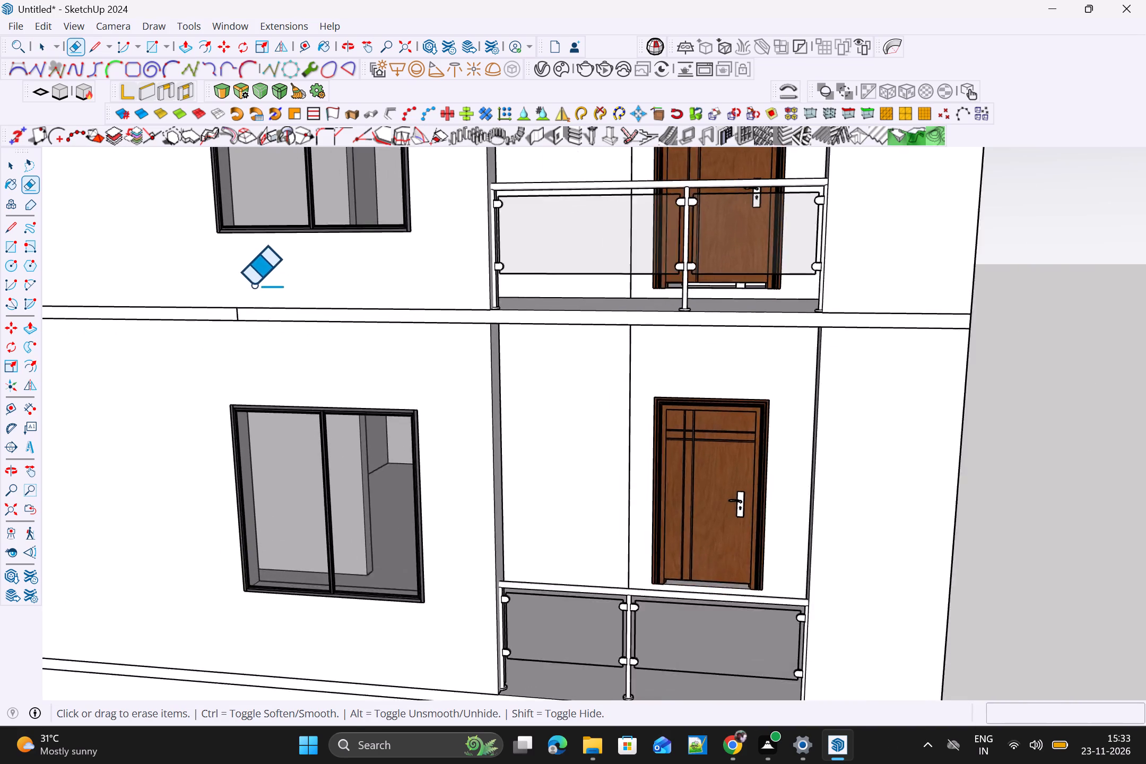
scroll(253, 285, "up", 6)
left_click_drag(238, 338, 218, 338)
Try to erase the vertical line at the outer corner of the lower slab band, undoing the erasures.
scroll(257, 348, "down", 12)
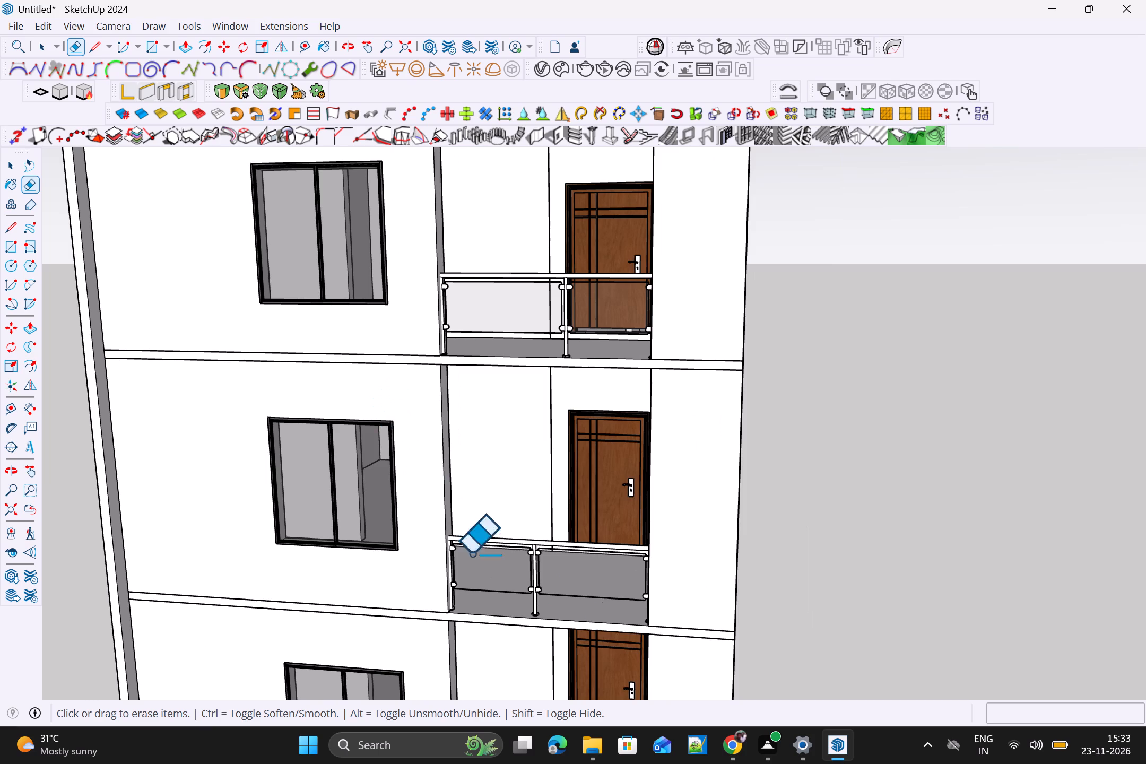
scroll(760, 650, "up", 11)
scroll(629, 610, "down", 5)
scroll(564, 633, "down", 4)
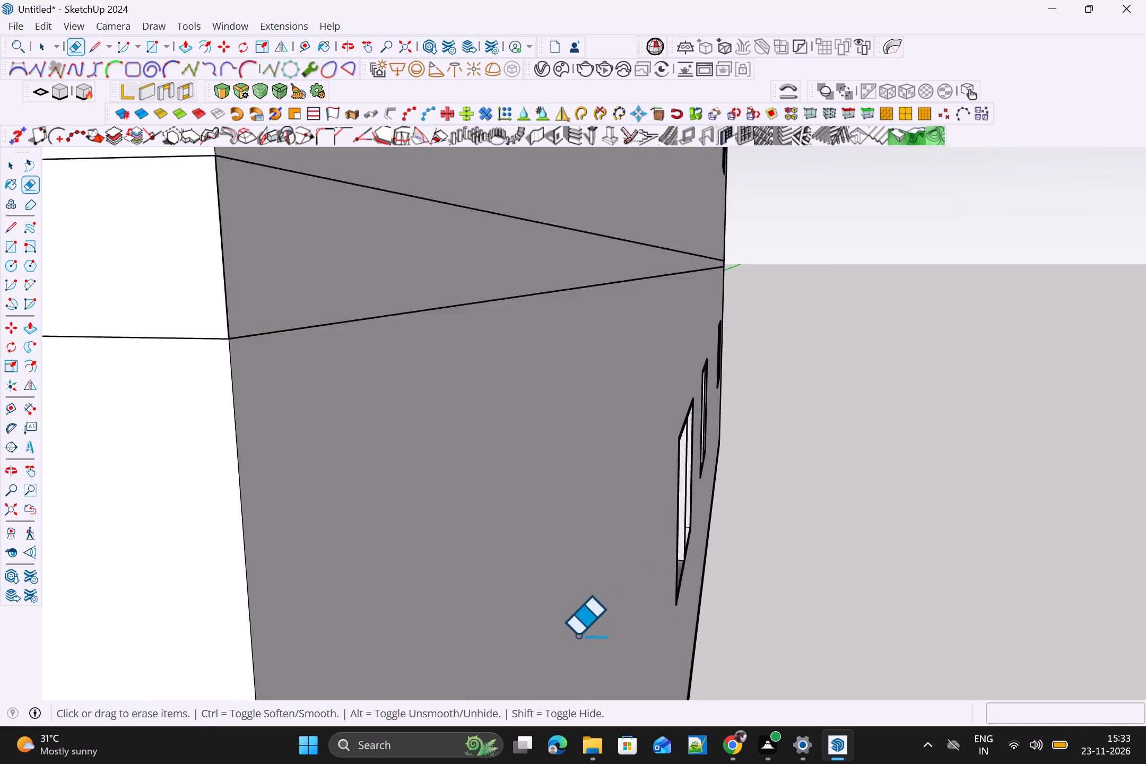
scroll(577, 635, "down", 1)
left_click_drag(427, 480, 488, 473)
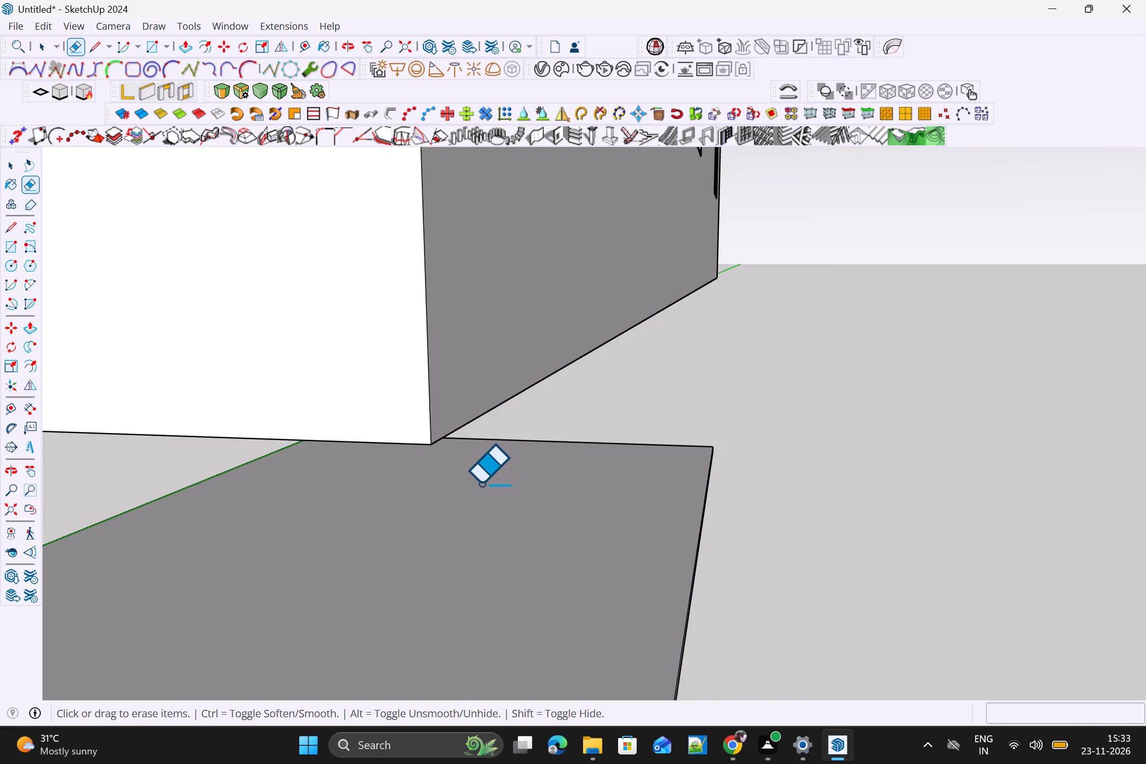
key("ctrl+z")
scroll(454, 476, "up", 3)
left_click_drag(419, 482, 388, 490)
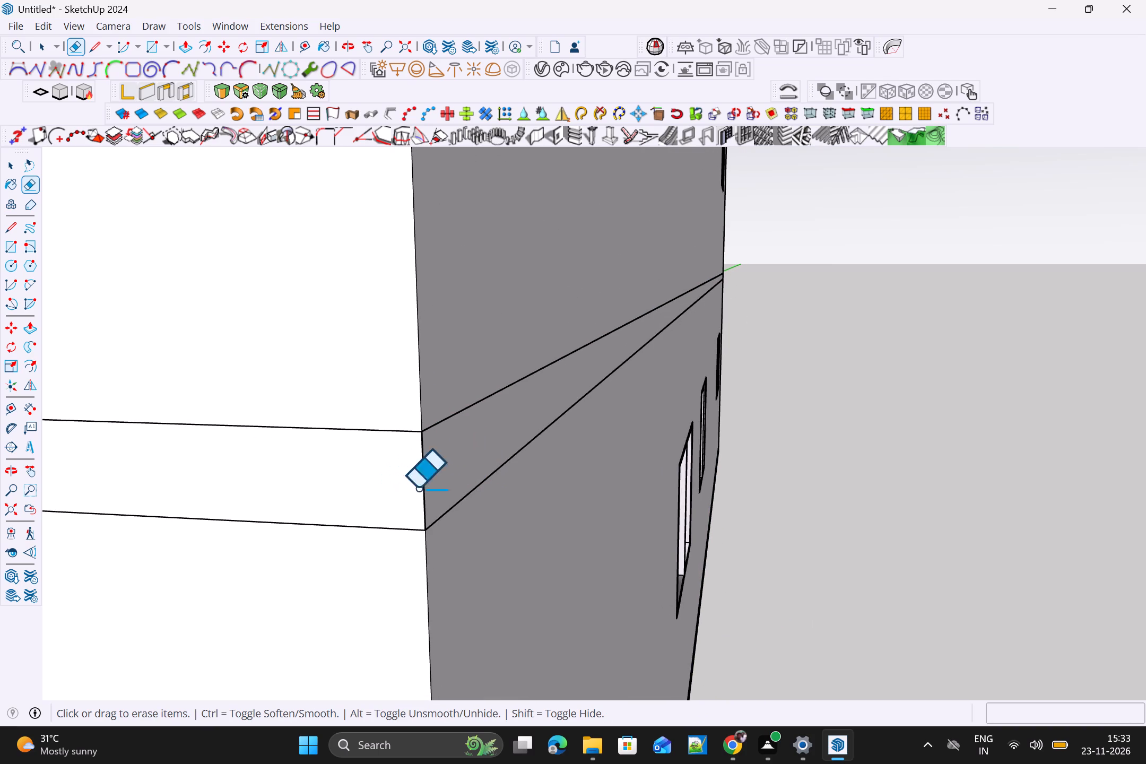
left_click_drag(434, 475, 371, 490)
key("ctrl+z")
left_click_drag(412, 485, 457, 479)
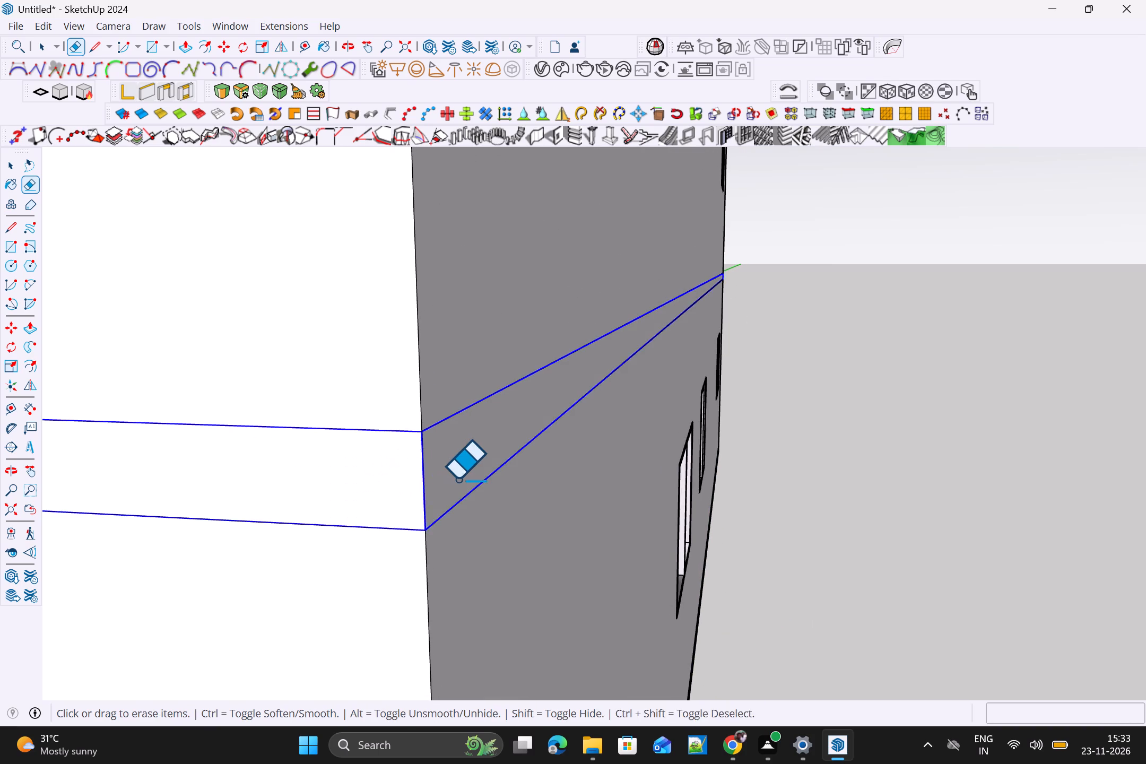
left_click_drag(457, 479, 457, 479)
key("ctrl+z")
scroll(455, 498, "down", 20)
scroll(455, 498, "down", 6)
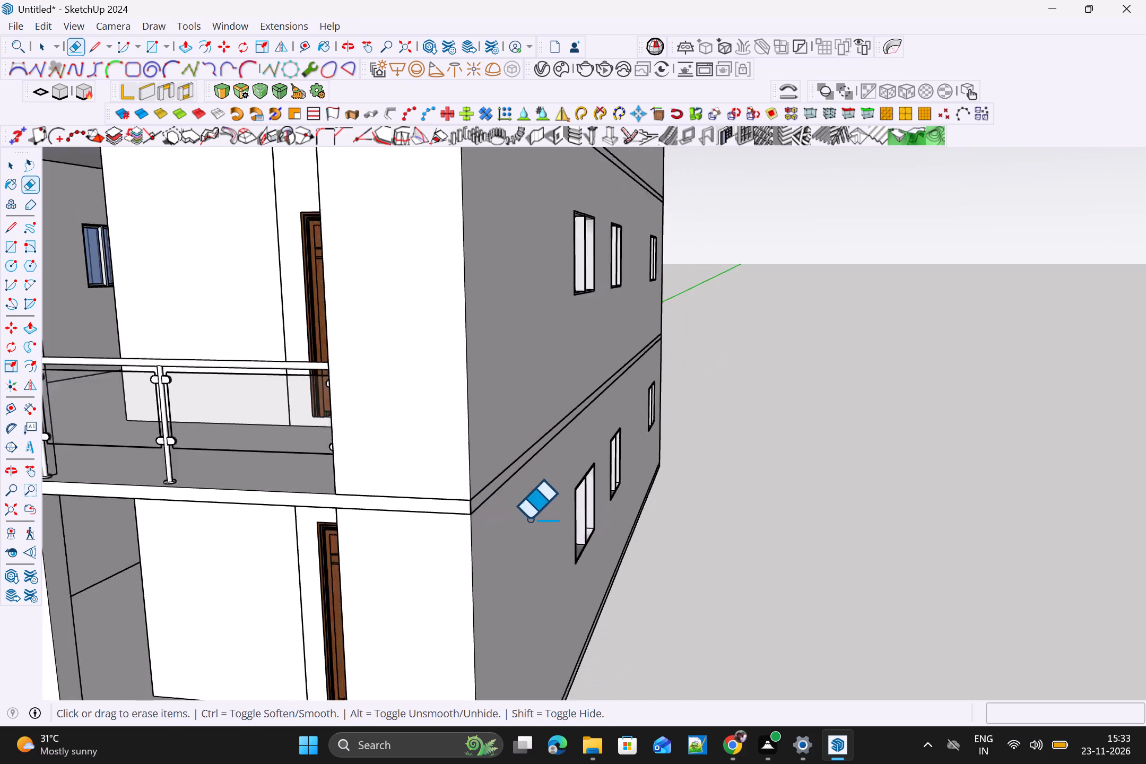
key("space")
Delete the short vertical line from the roof slab's front edge band, below the slatted cladding near the projecting side wall.
scroll(662, 543, "down", 6)
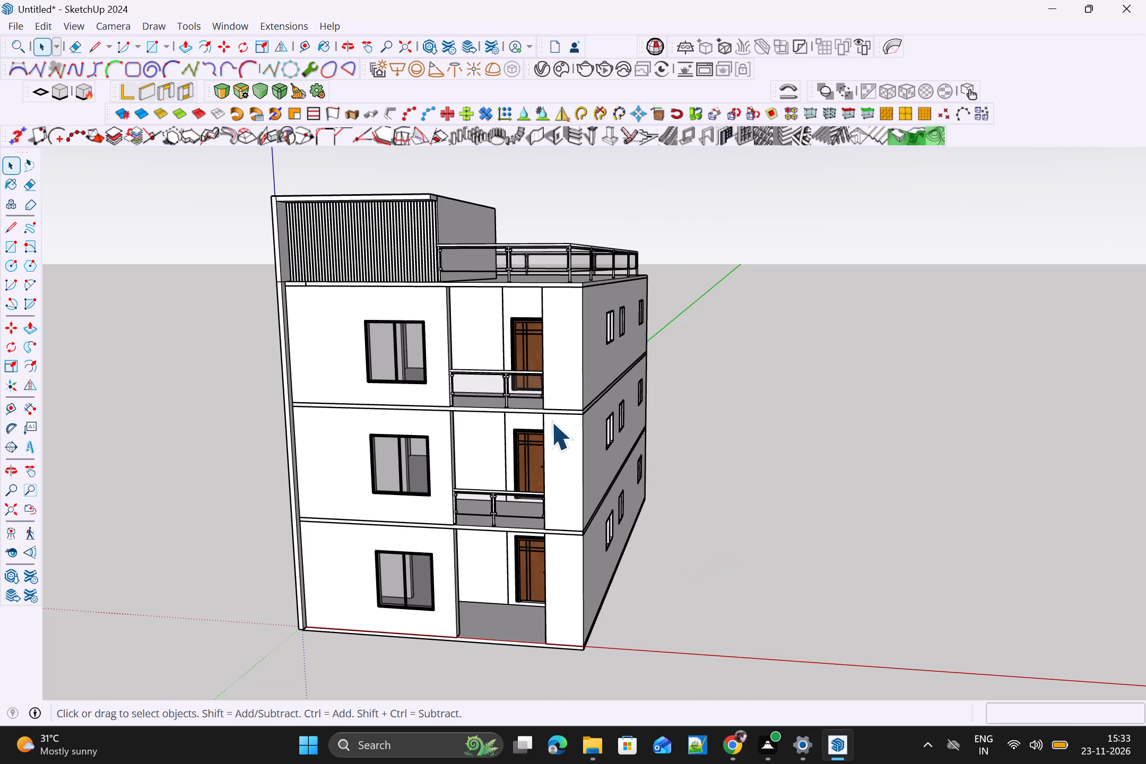
scroll(546, 422, "up", 5)
scroll(527, 475, "down", 5)
scroll(360, 349, "up", 4)
scroll(403, 317, "up", 5)
scroll(501, 299, "up", 5)
scroll(452, 317, "up", 5)
scroll(450, 317, "down", 6)
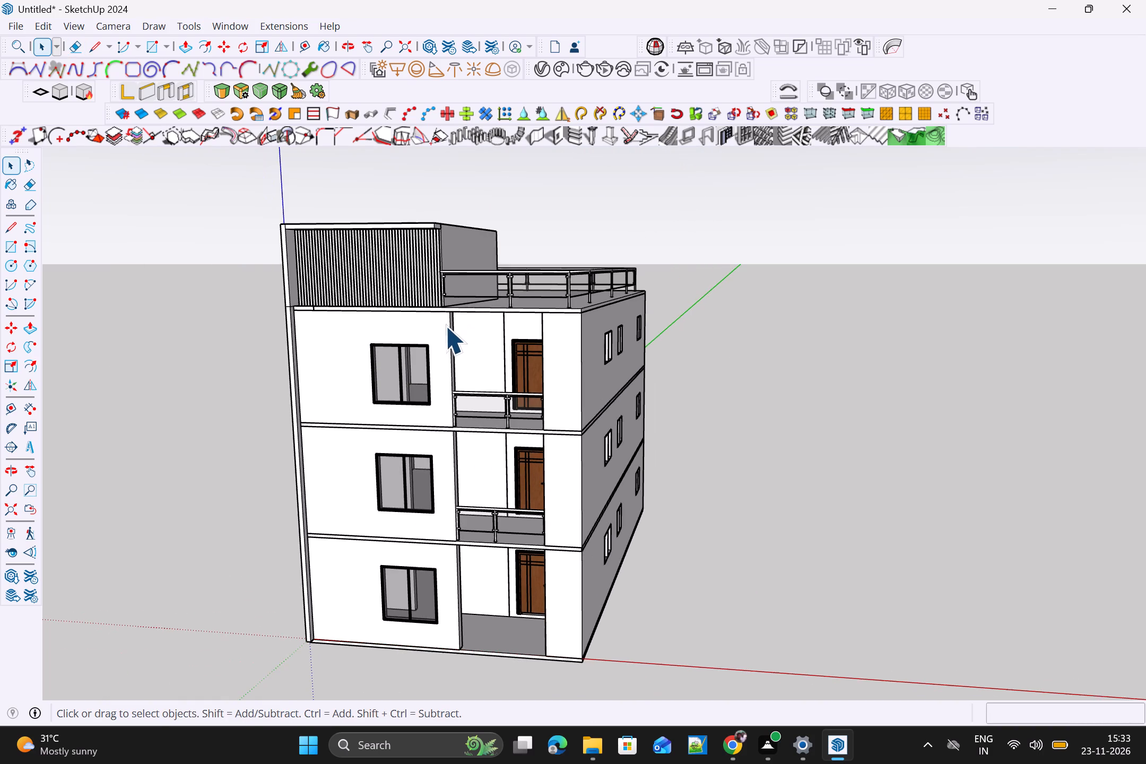
scroll(446, 326, "up", 11)
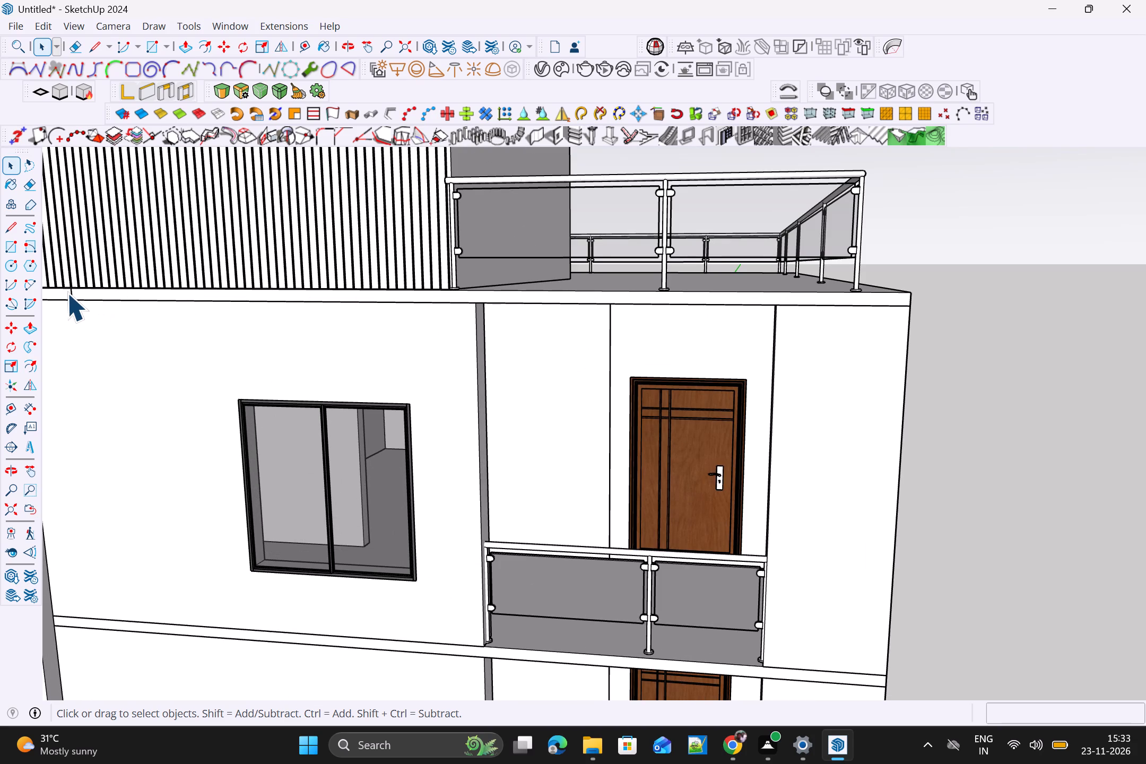
left_click(67, 293)
left_click(69, 296)
scroll(76, 296, "up", 4)
left_click(71, 293)
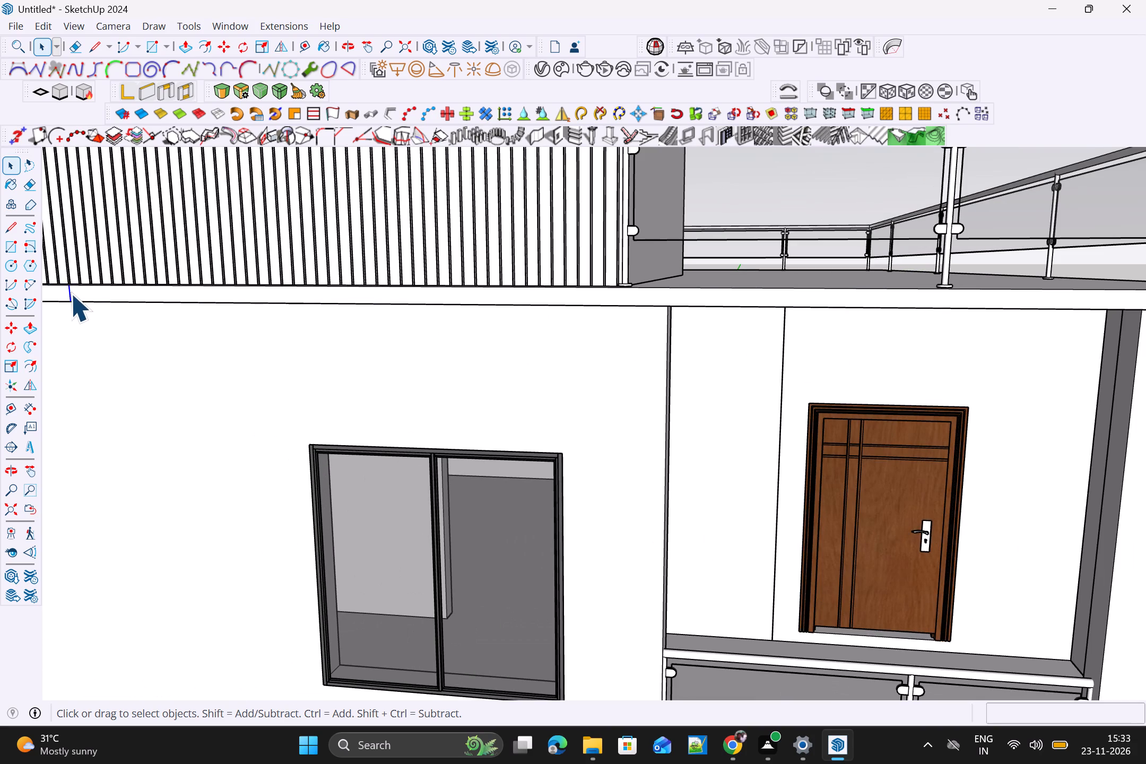
scroll(73, 293, "up", 4)
key("Delete")
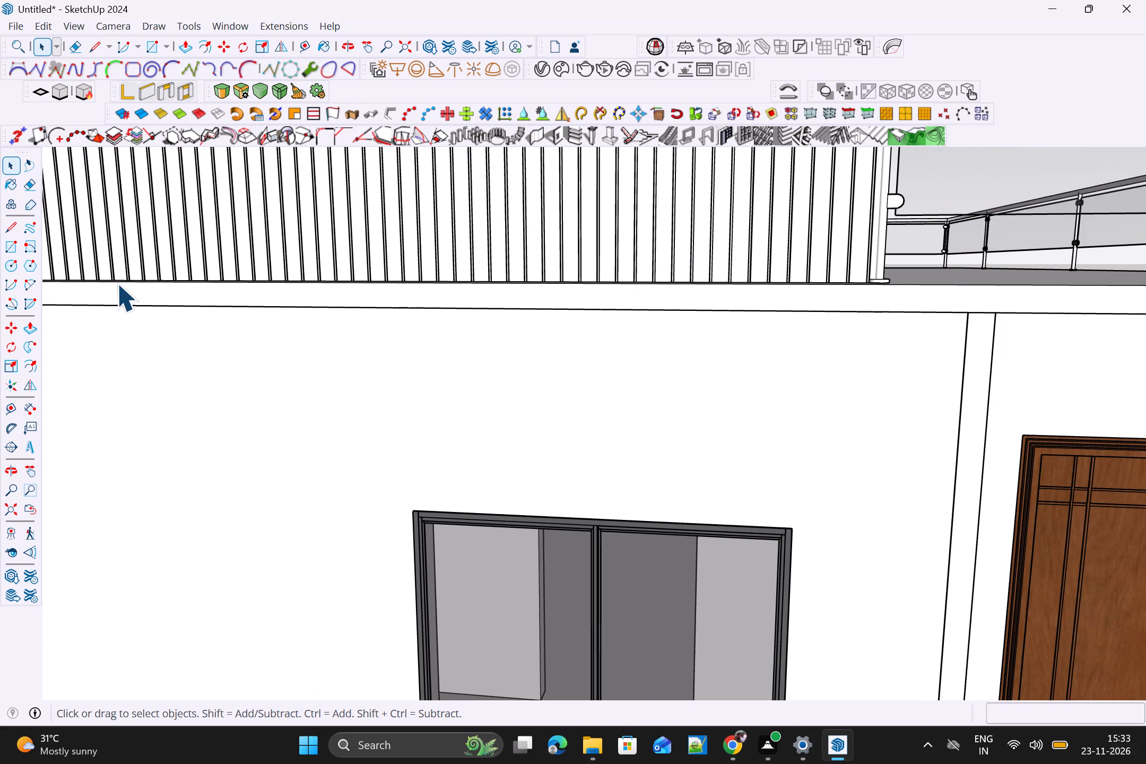
scroll(200, 356, "down", 5)
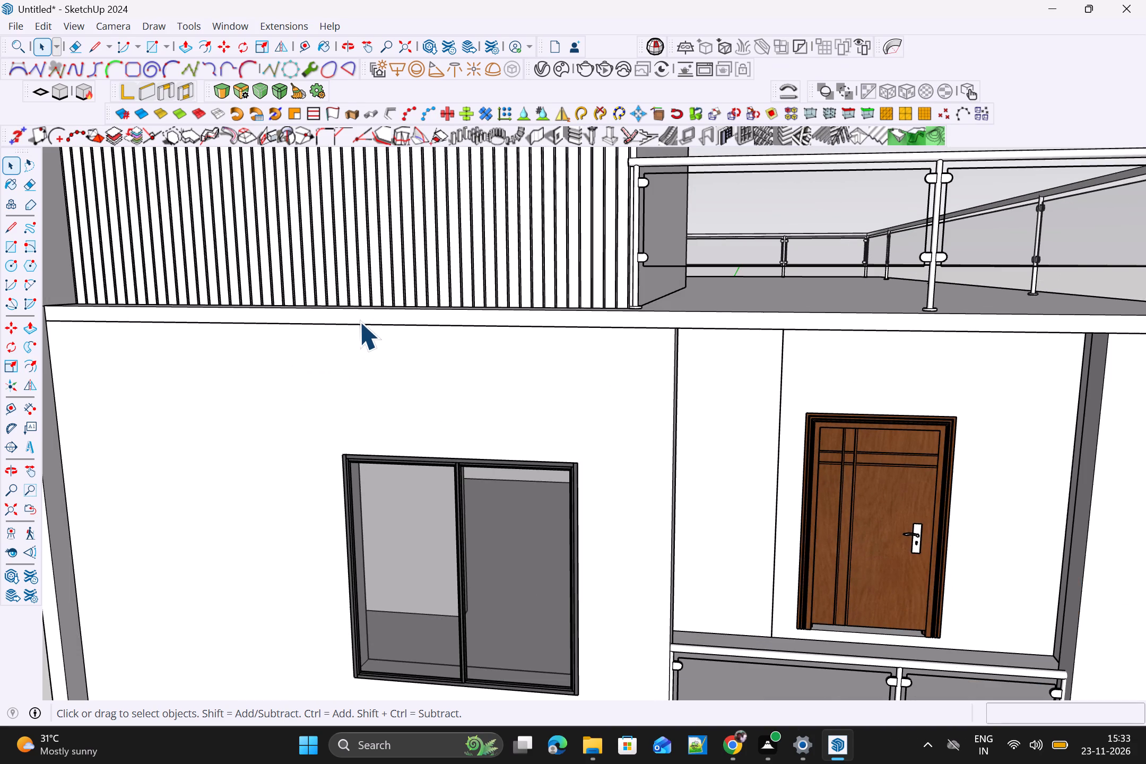
Inside the roof slab group, draw 4" vertical lines across the front edge band, near the projecting side wall and at the outer corner.
triple_click(362, 315)
triple_click(364, 315)
left_click(364, 315)
left_click(358, 316)
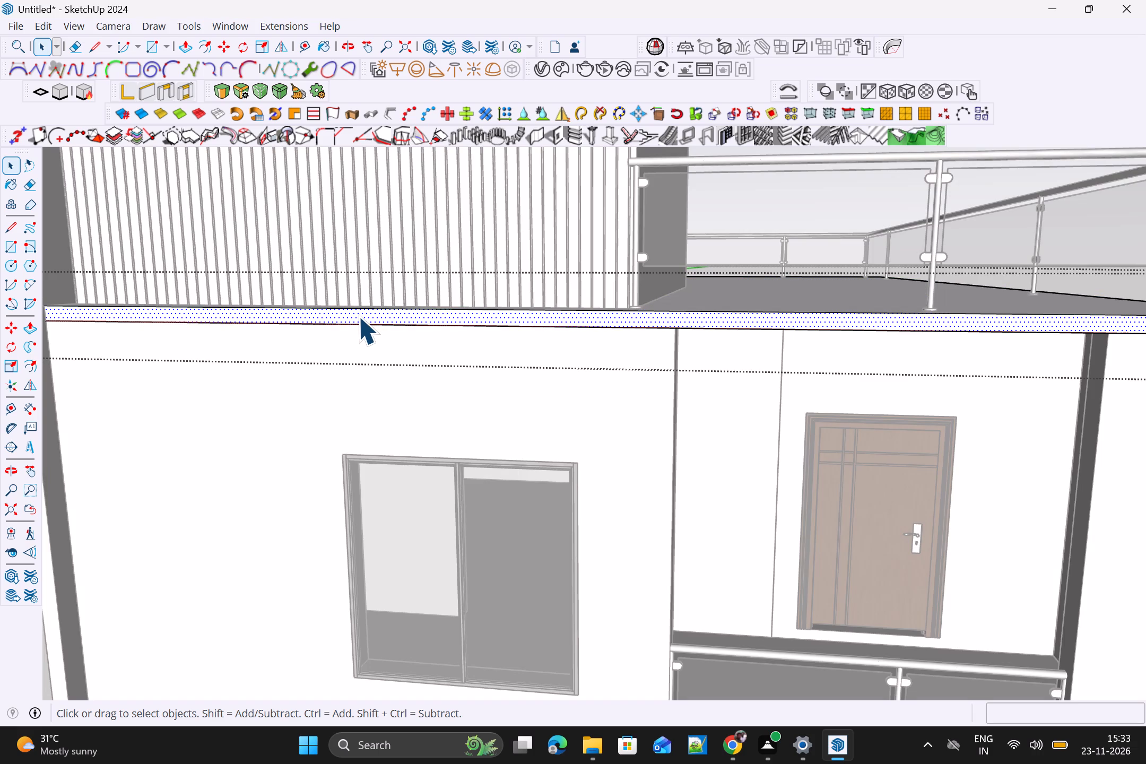
key("l")
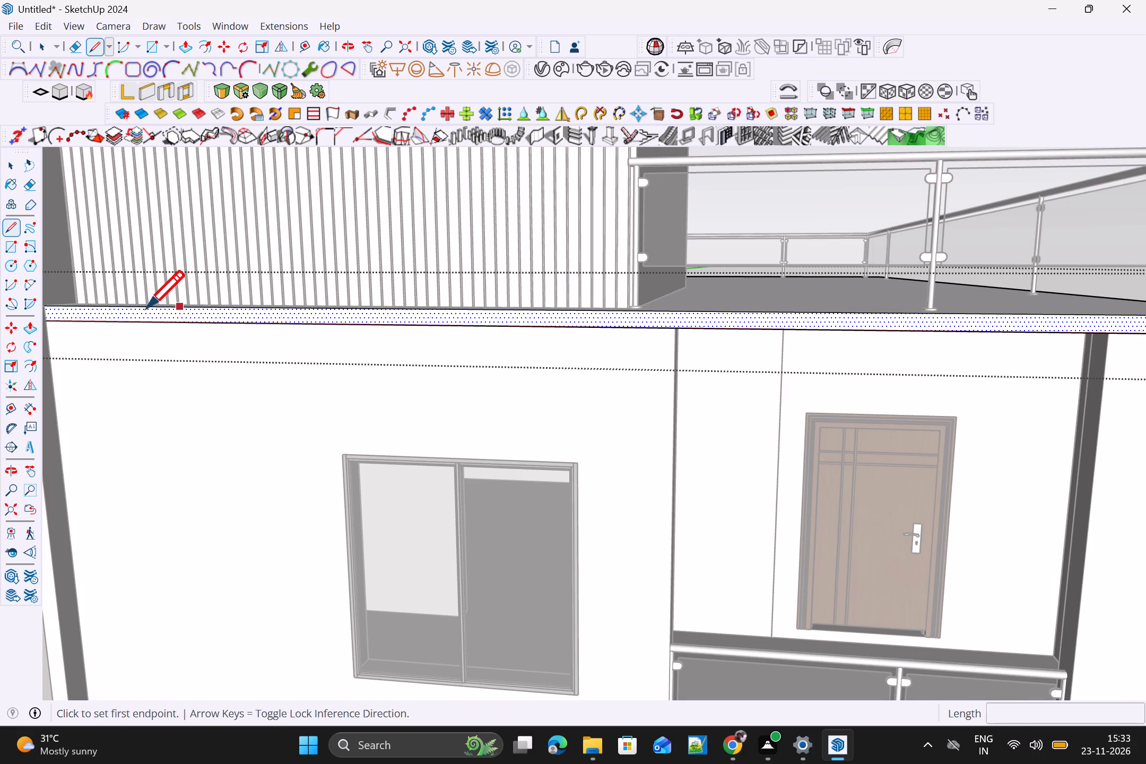
scroll(144, 320, "down", 6)
left_click(153, 312)
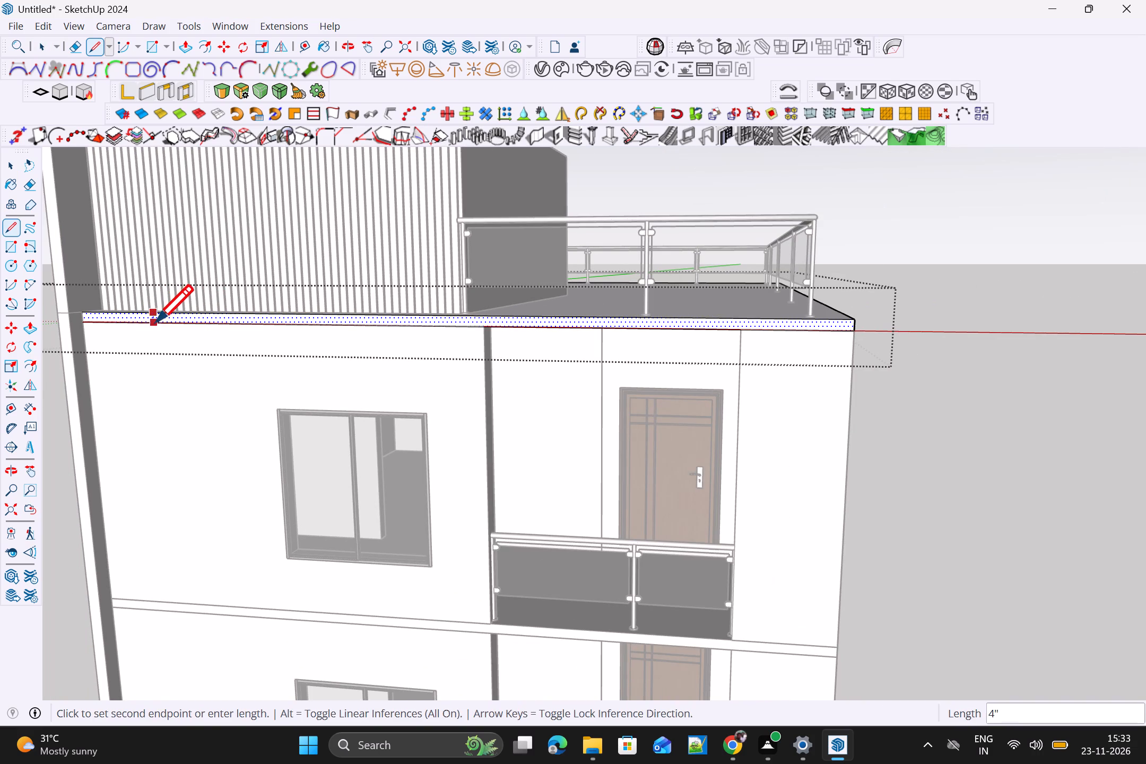
left_click(155, 324)
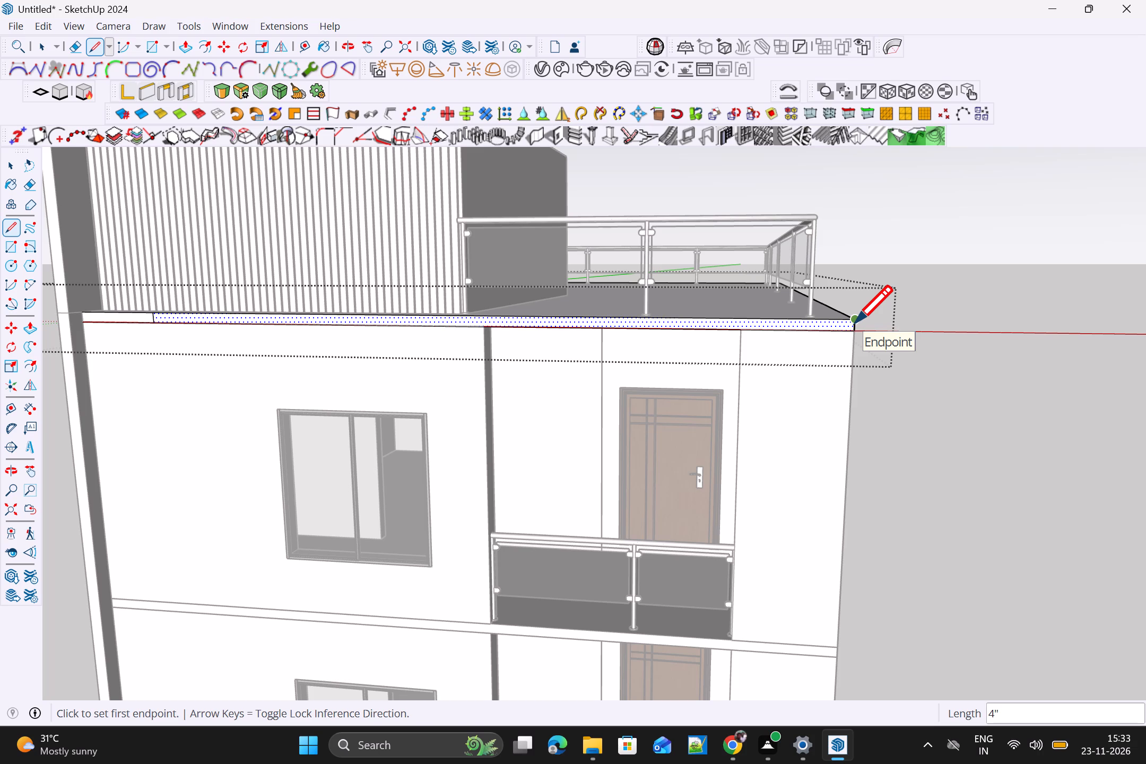
left_click(855, 323)
left_click(855, 337)
scroll(819, 633, "down", 4)
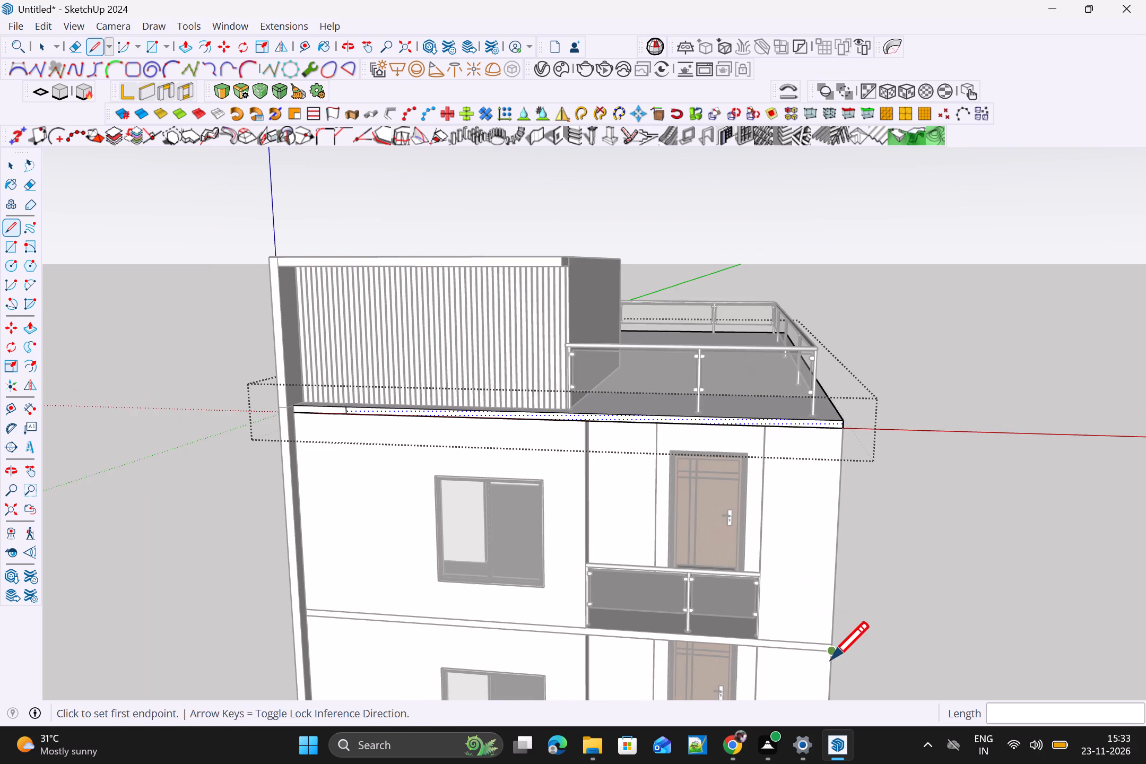
Push/pull the roof slab's front edge face, between the dividing line and the outer corner, outward by about 7 5/16".
key("p")
scroll(612, 415, "up", 4)
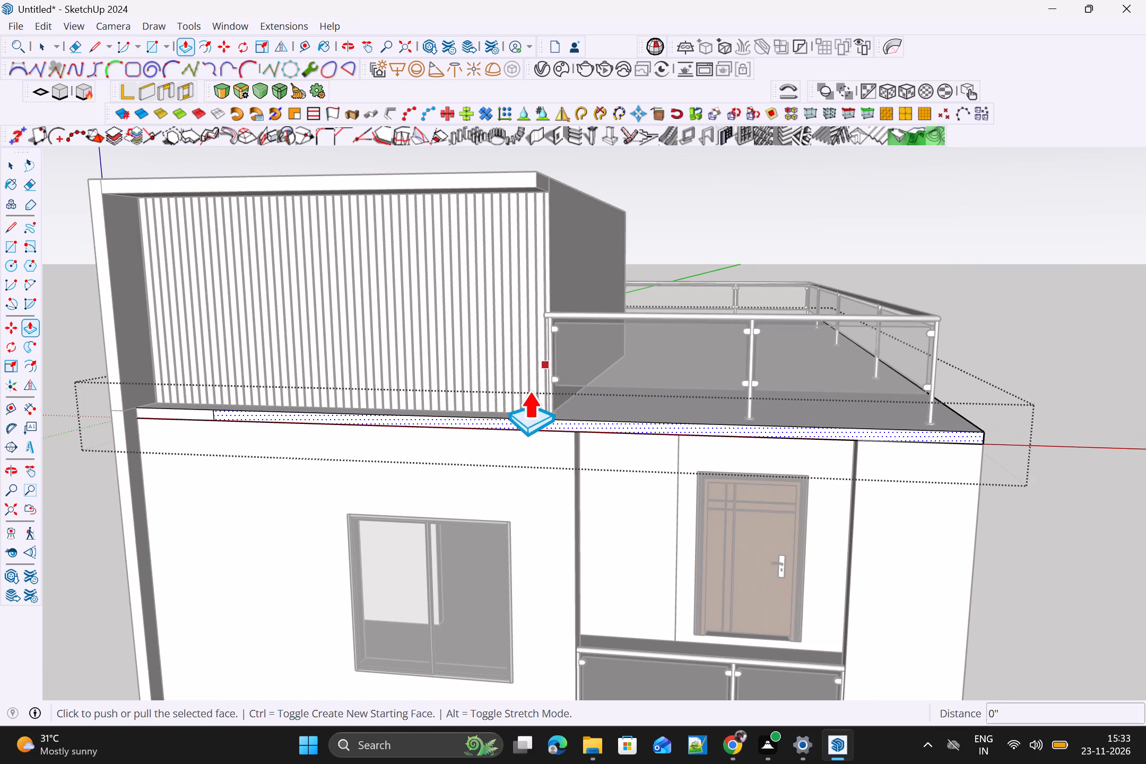
key("space")
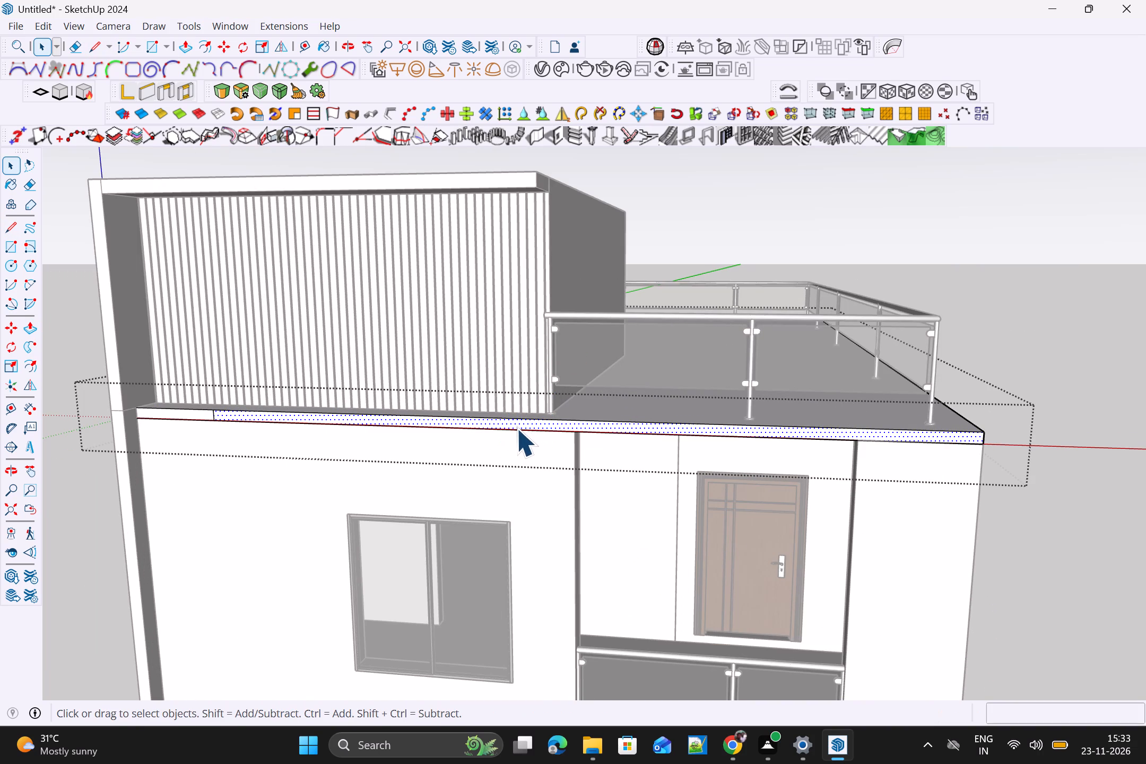
key("p")
left_click(506, 423)
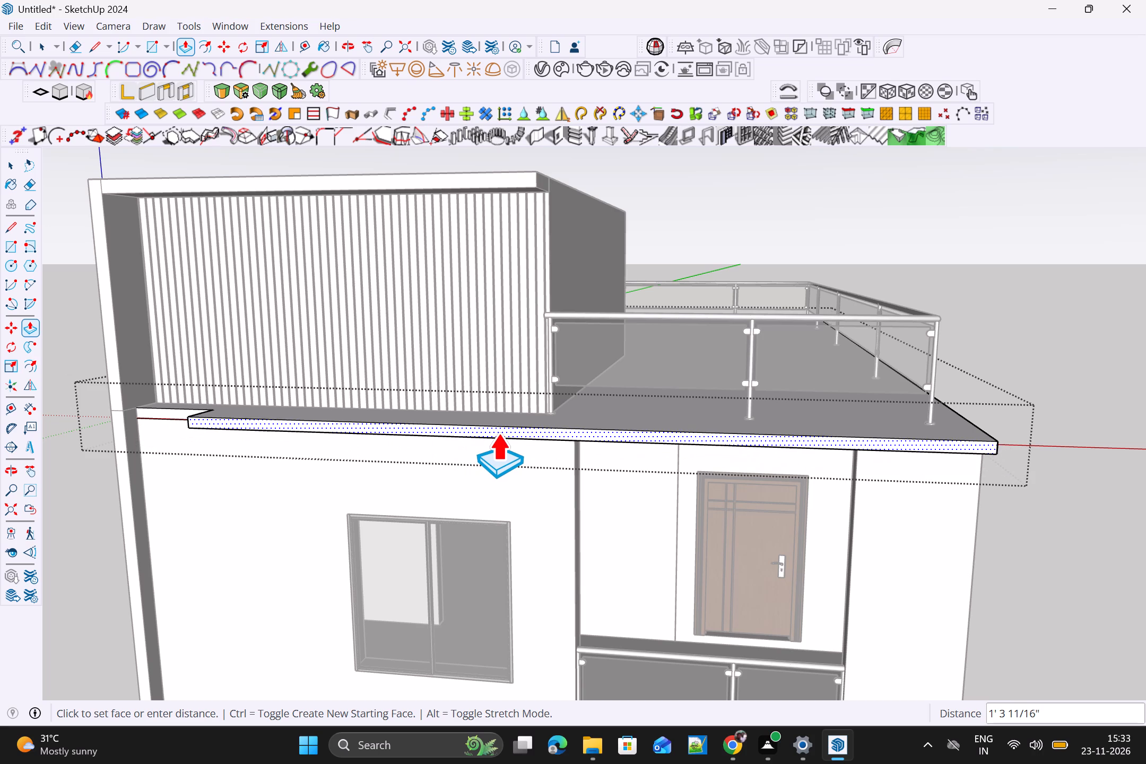
scroll(493, 434, "up", 2)
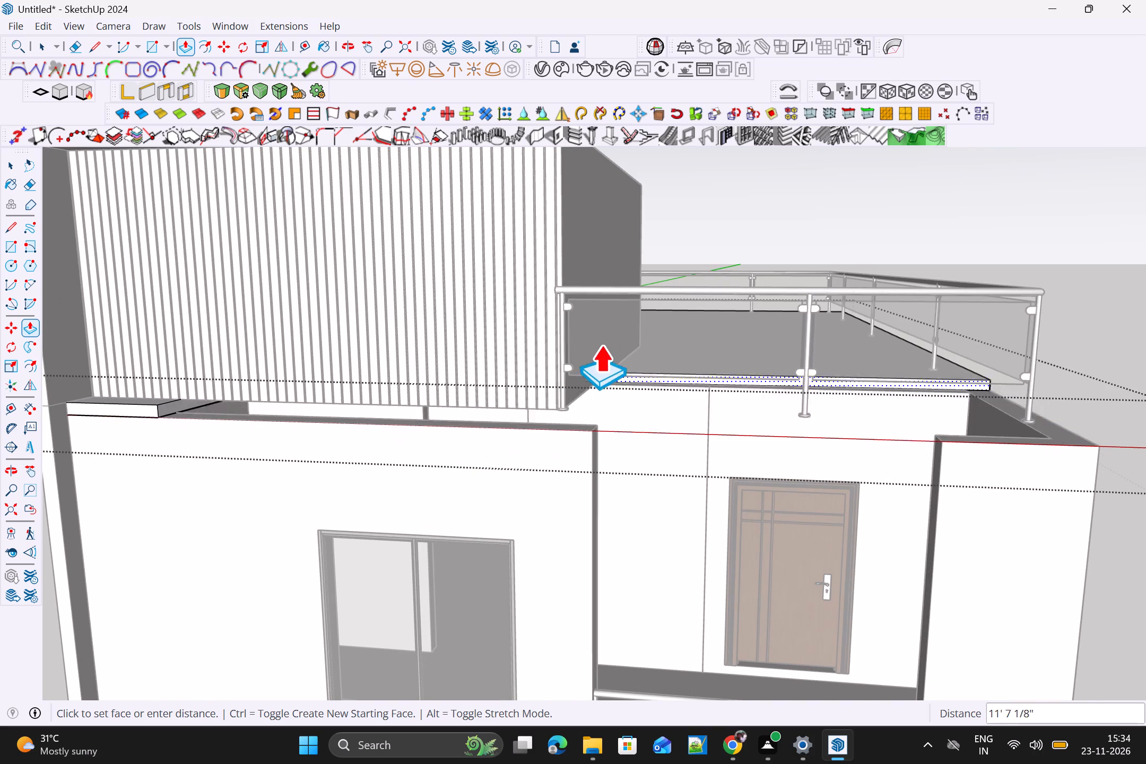
scroll(150, 472, "down", 6)
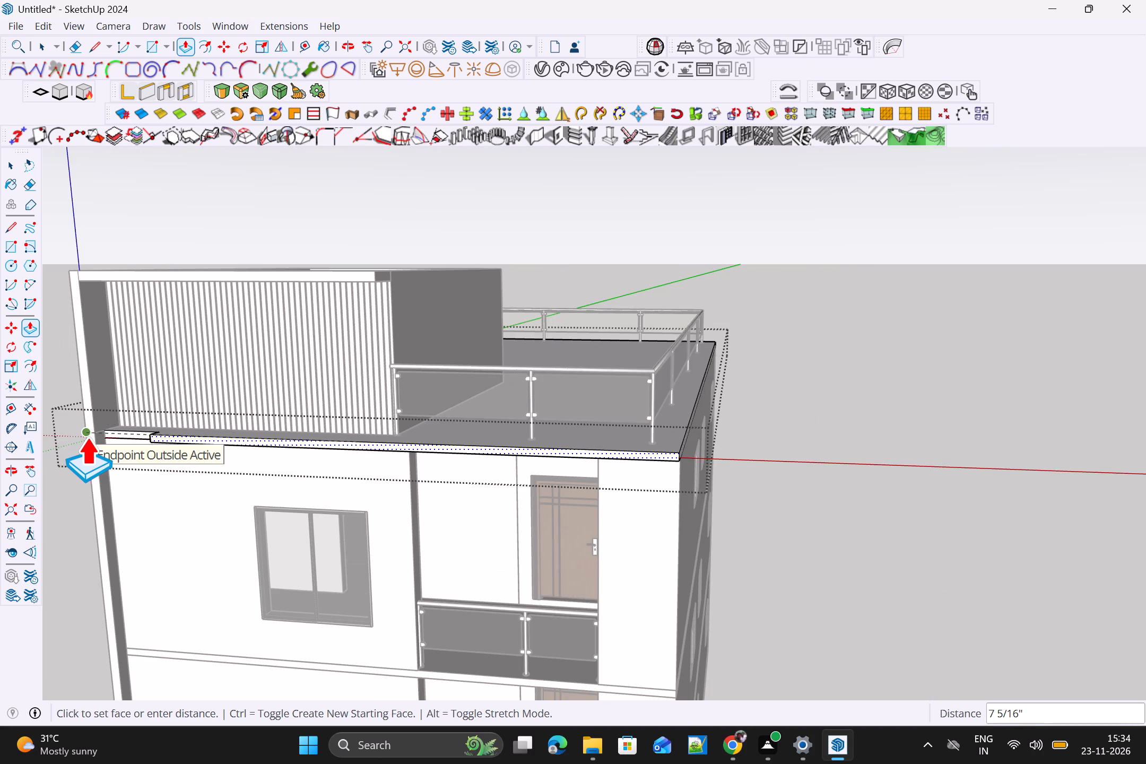
left_click(87, 436)
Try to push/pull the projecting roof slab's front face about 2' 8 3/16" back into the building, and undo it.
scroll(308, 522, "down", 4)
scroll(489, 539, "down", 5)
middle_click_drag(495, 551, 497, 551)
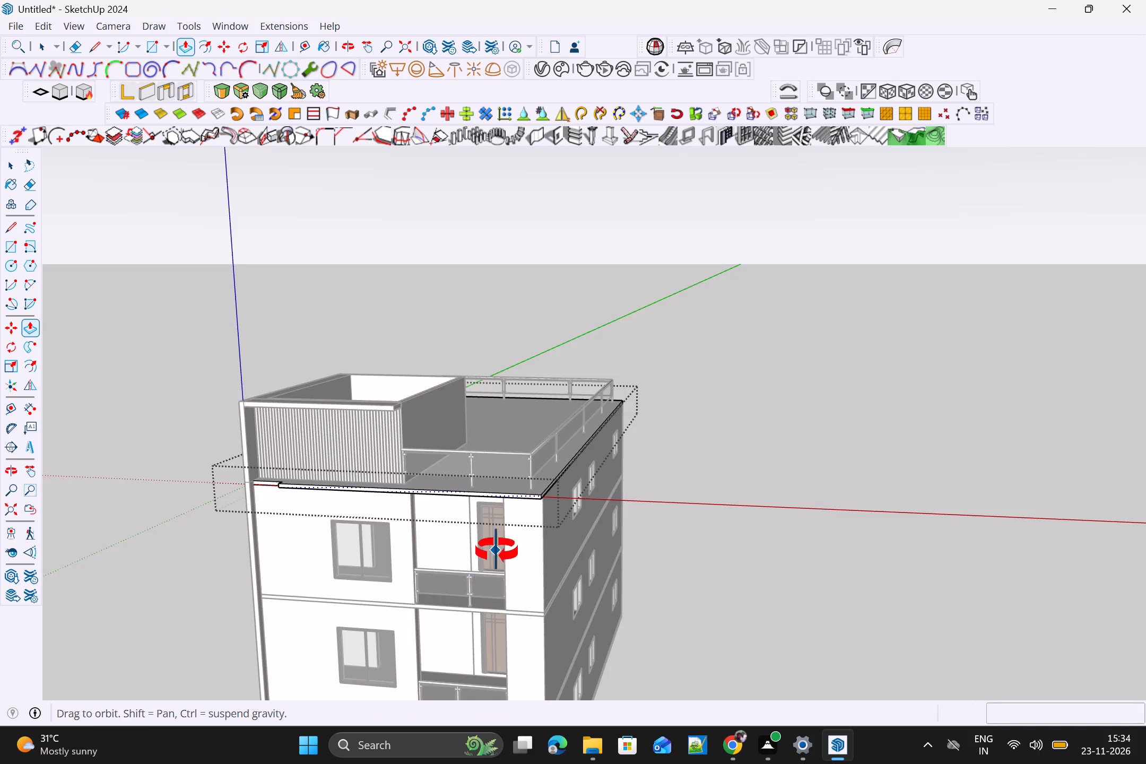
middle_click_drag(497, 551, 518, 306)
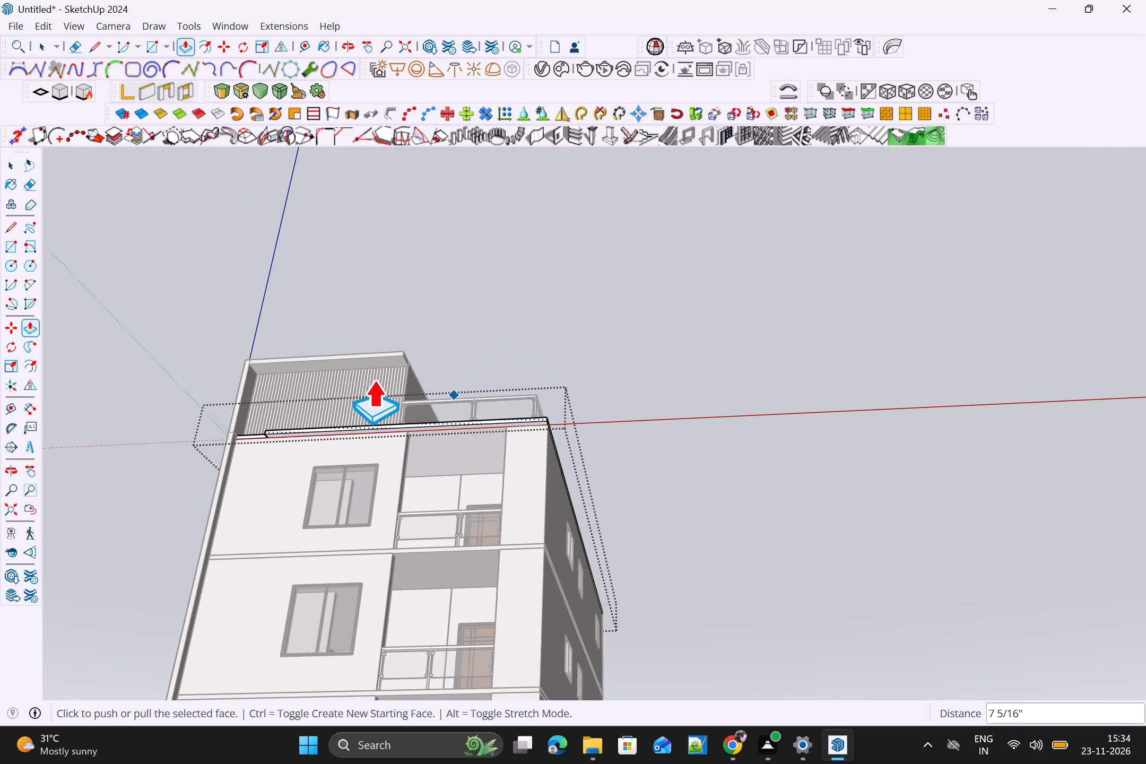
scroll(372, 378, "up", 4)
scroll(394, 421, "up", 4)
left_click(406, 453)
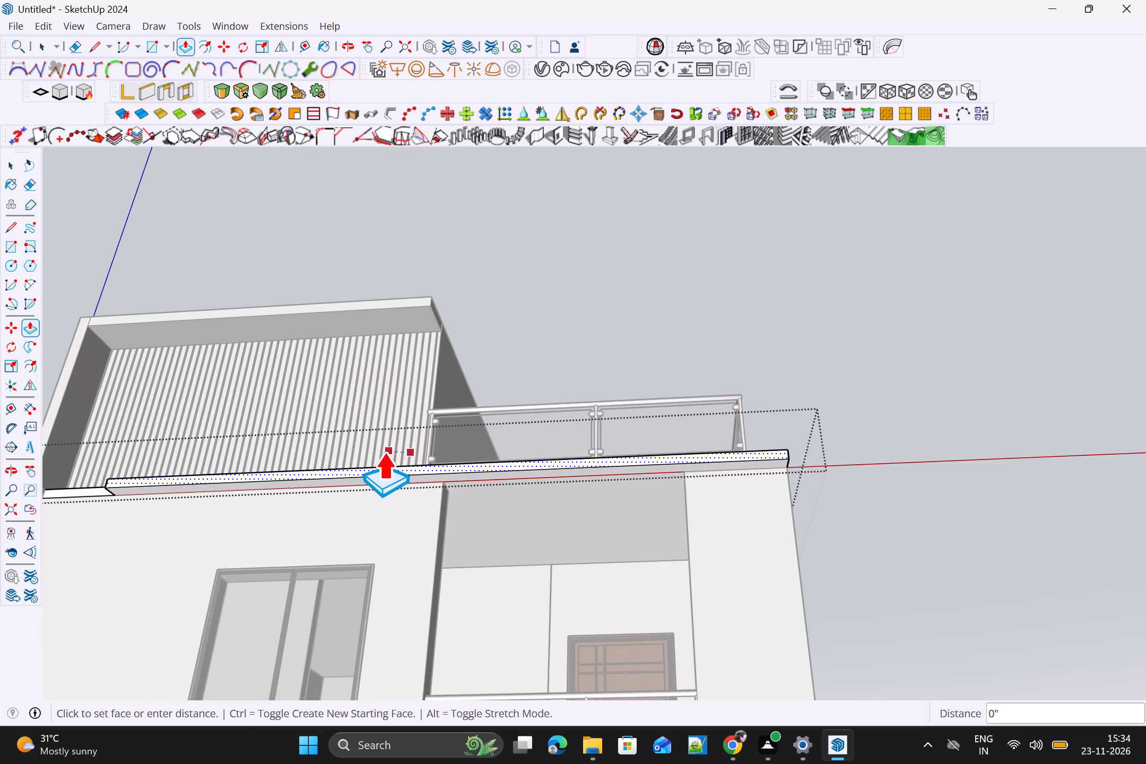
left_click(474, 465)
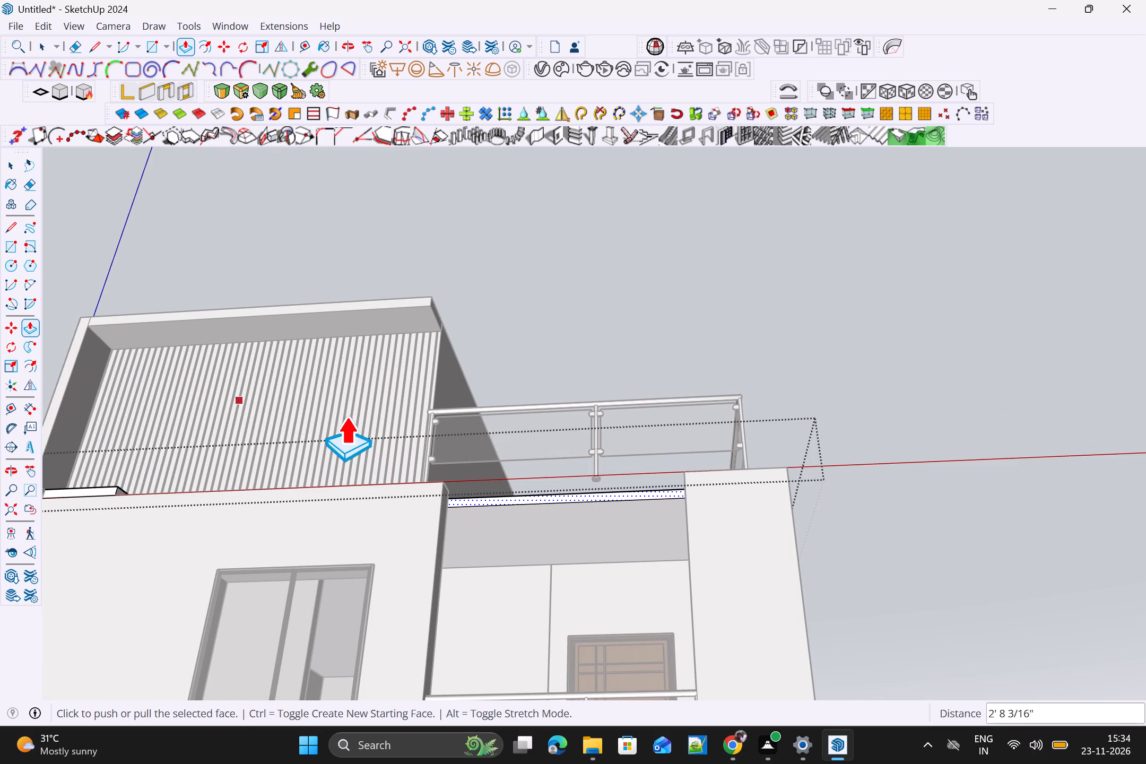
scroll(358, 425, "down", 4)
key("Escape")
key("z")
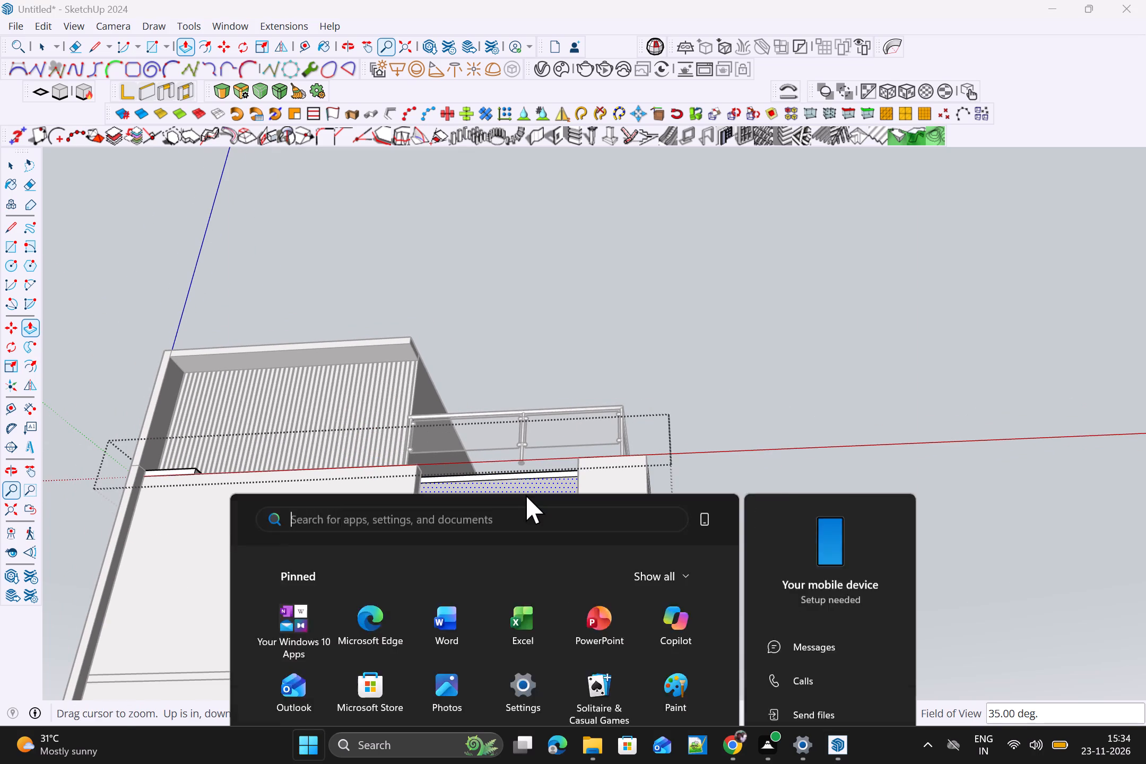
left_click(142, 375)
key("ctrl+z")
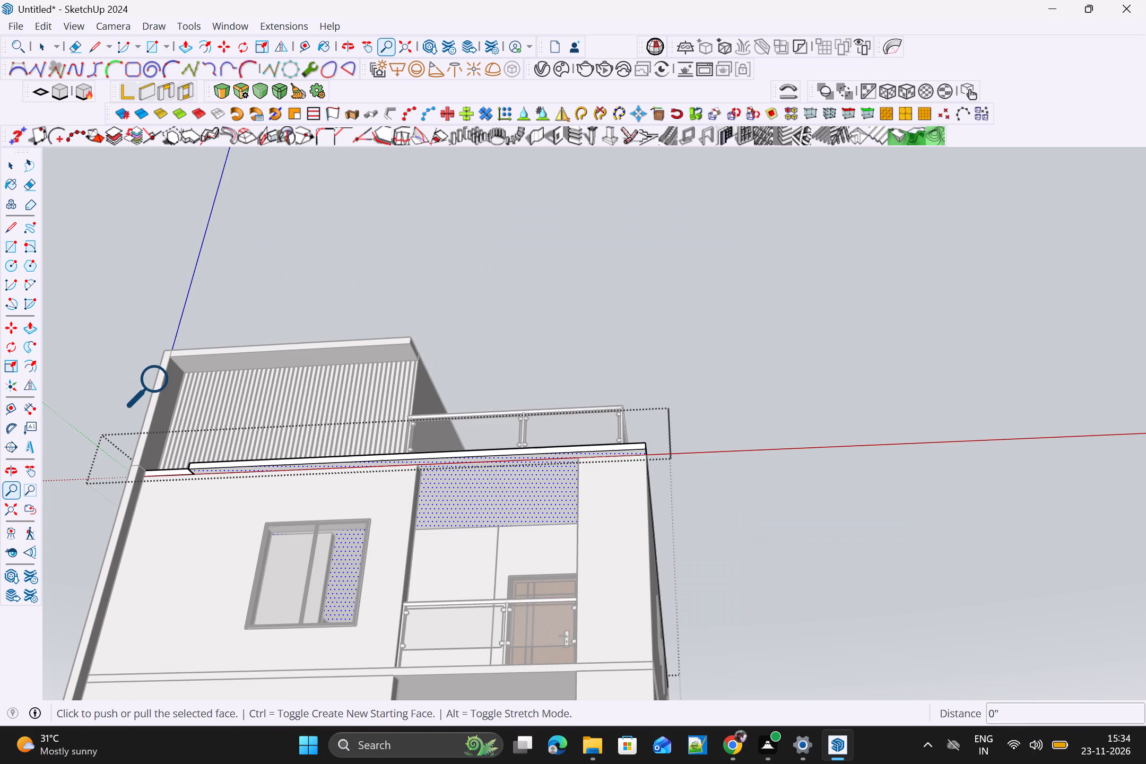
Pull the projecting roof slab's front face out a further 2' 2 1/4" or so, and leave the slab group.
scroll(421, 474, "up", 5)
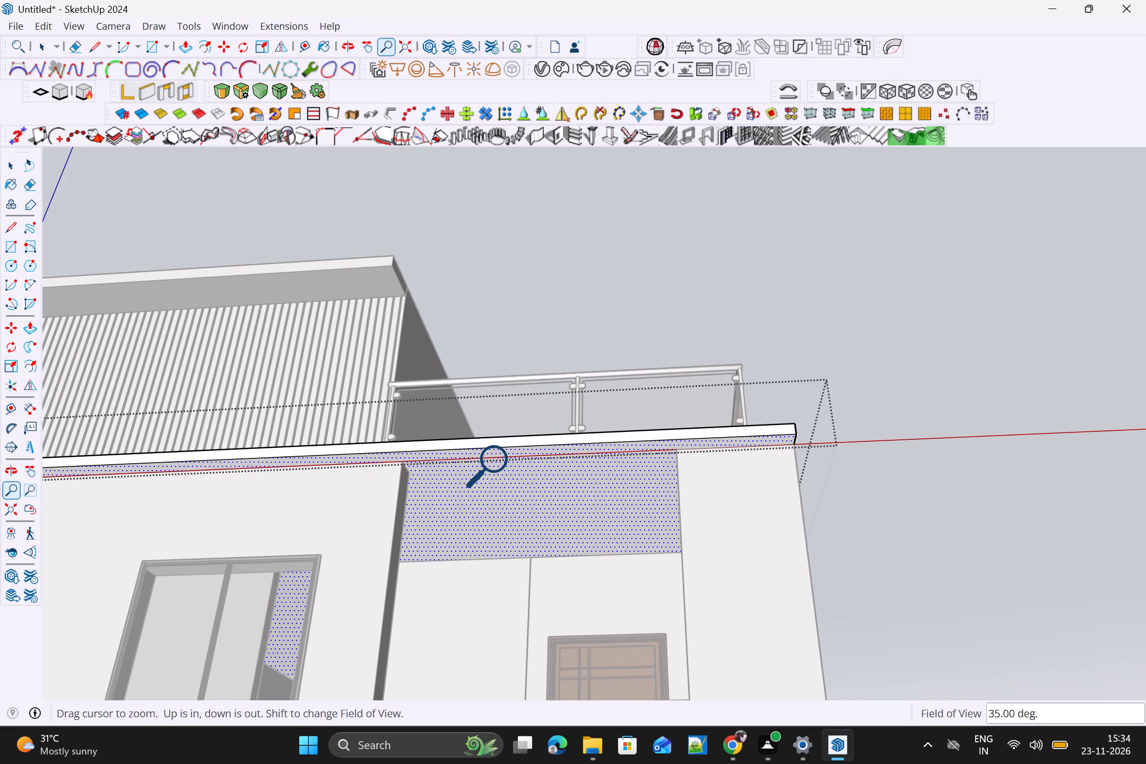
key("p")
scroll(828, 413, "up", 4)
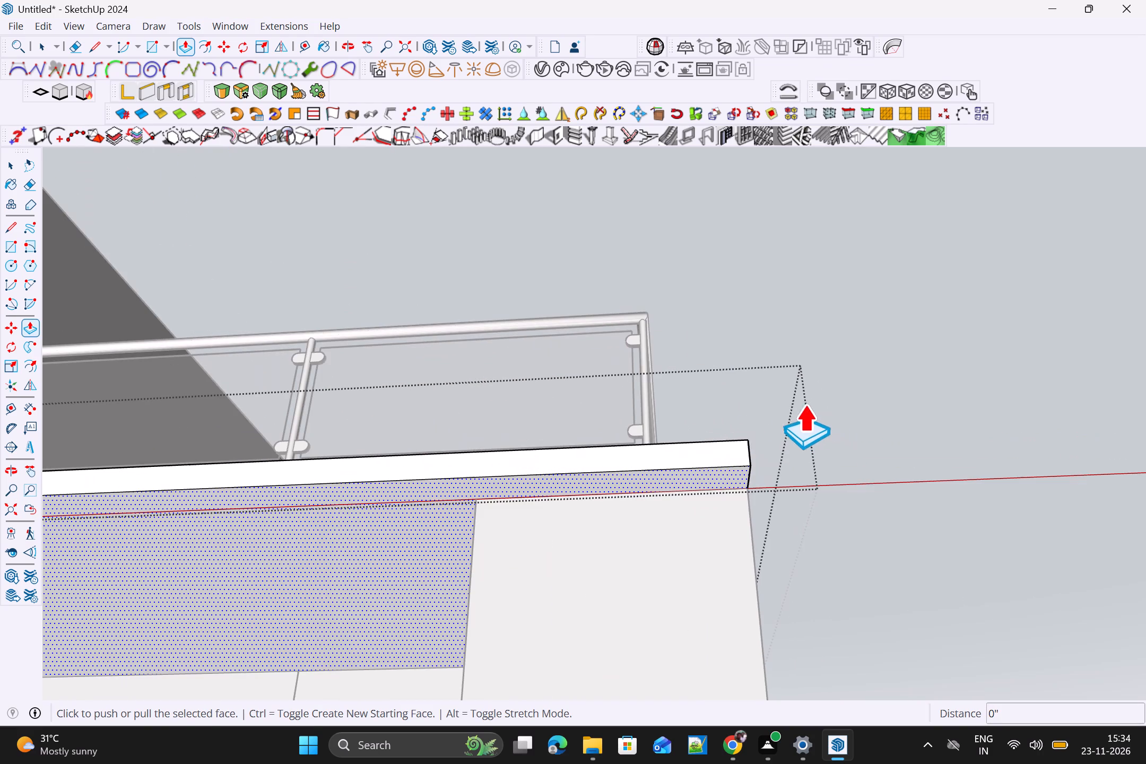
key("space")
left_click_drag(695, 435, 695, 440)
left_click(695, 453)
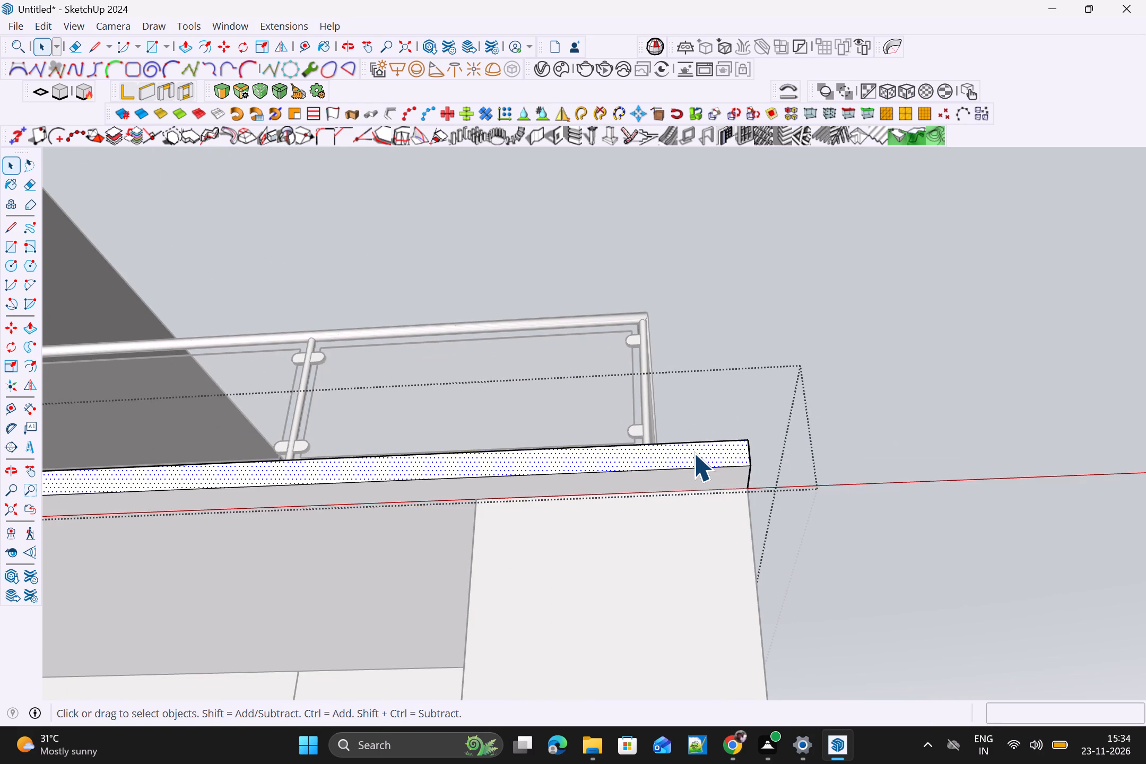
key("p")
left_click(712, 441)
scroll(676, 400, "down", 3)
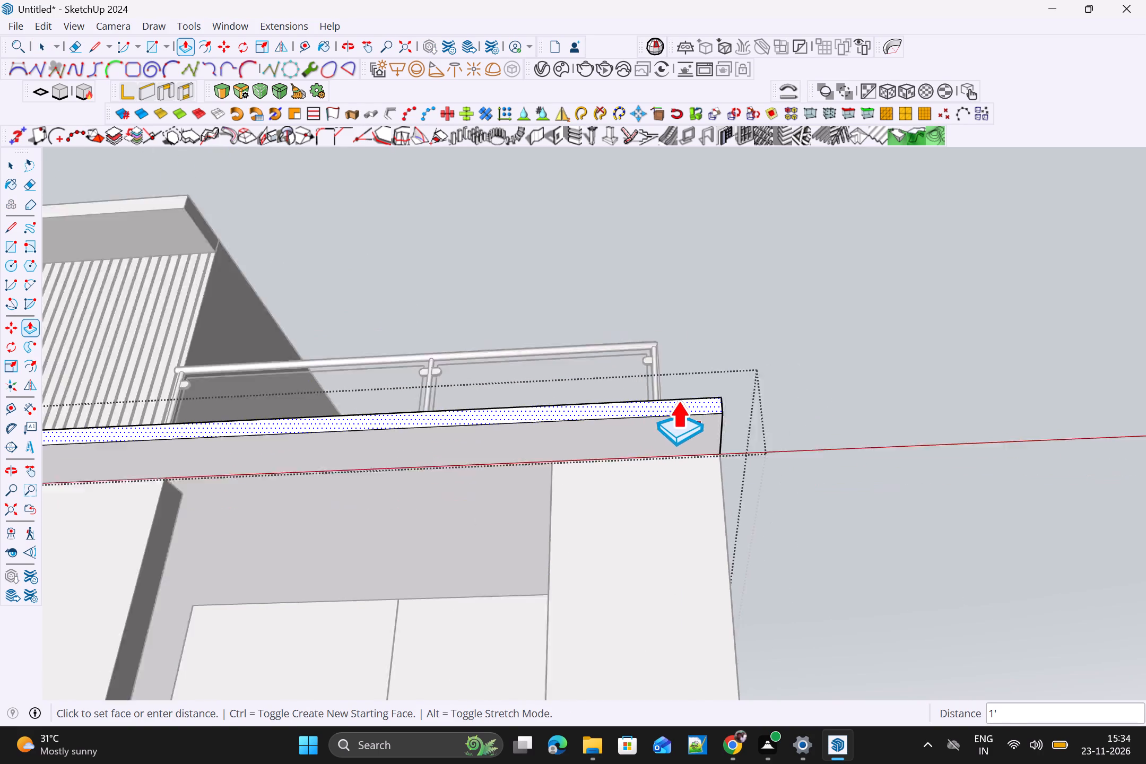
scroll(678, 400, "down", 6)
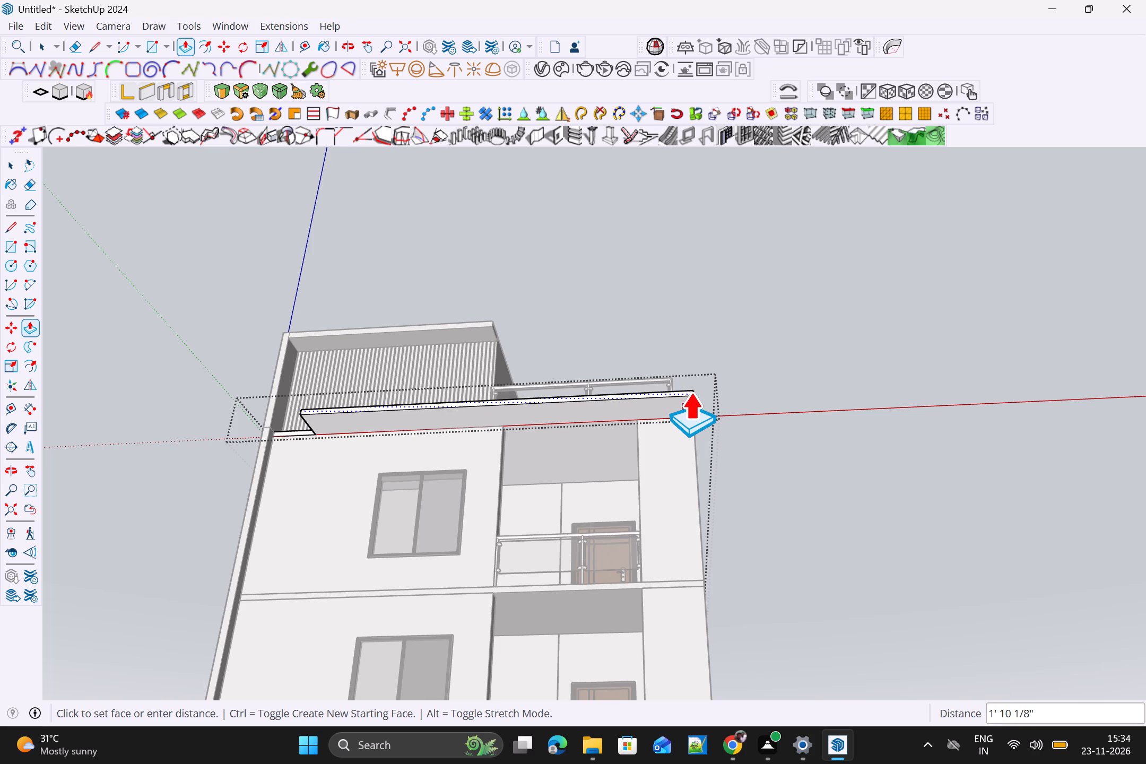
left_click(691, 388)
scroll(722, 405, "down", 3)
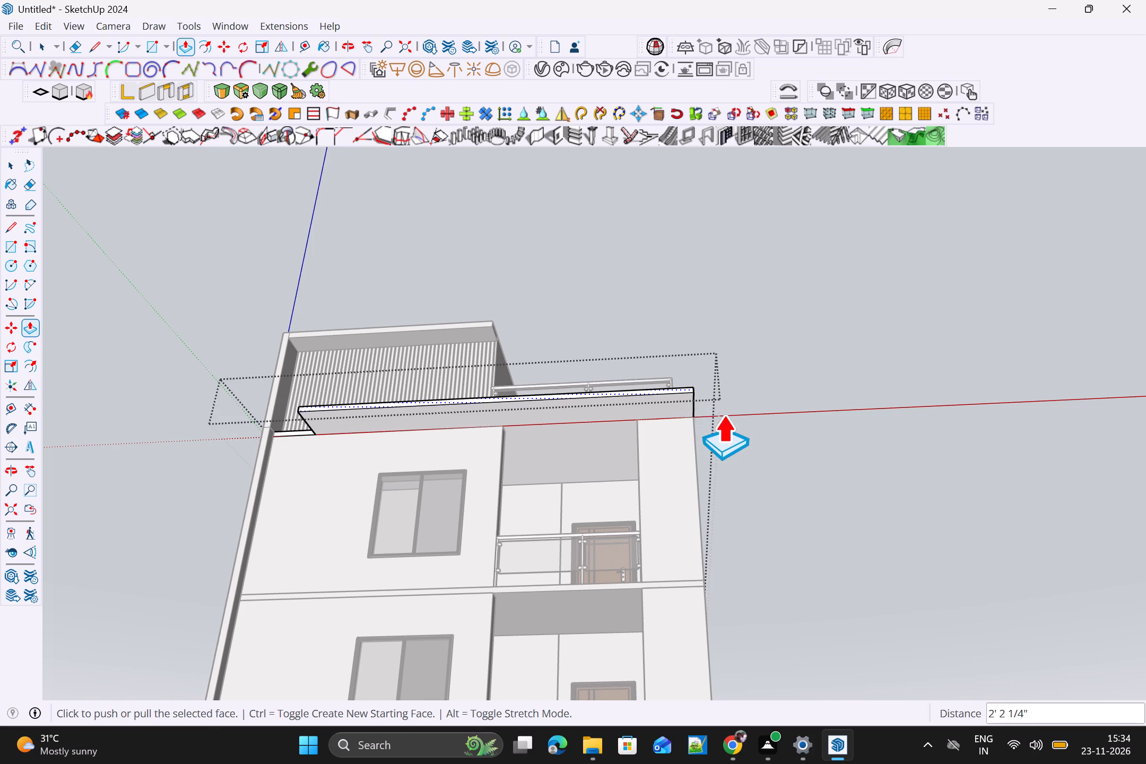
scroll(724, 414, "down", 1)
key("space")
left_click(767, 426)
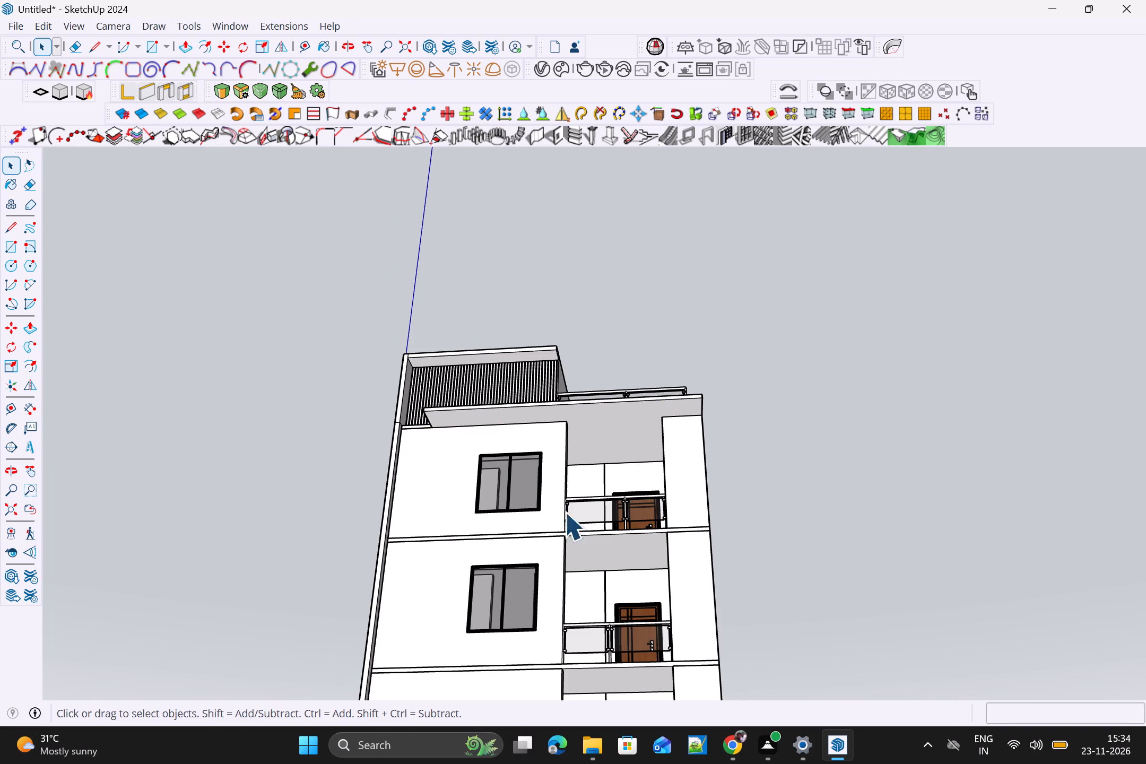
Inside the slab below the top-storey window, draw 4" vertical lines across the front band, in line with the roof overhang's start and at the outer corner.
scroll(512, 524, "up", 4)
left_click(489, 539)
scroll(496, 539, "up", 4)
left_click(496, 539)
triple_click(499, 539)
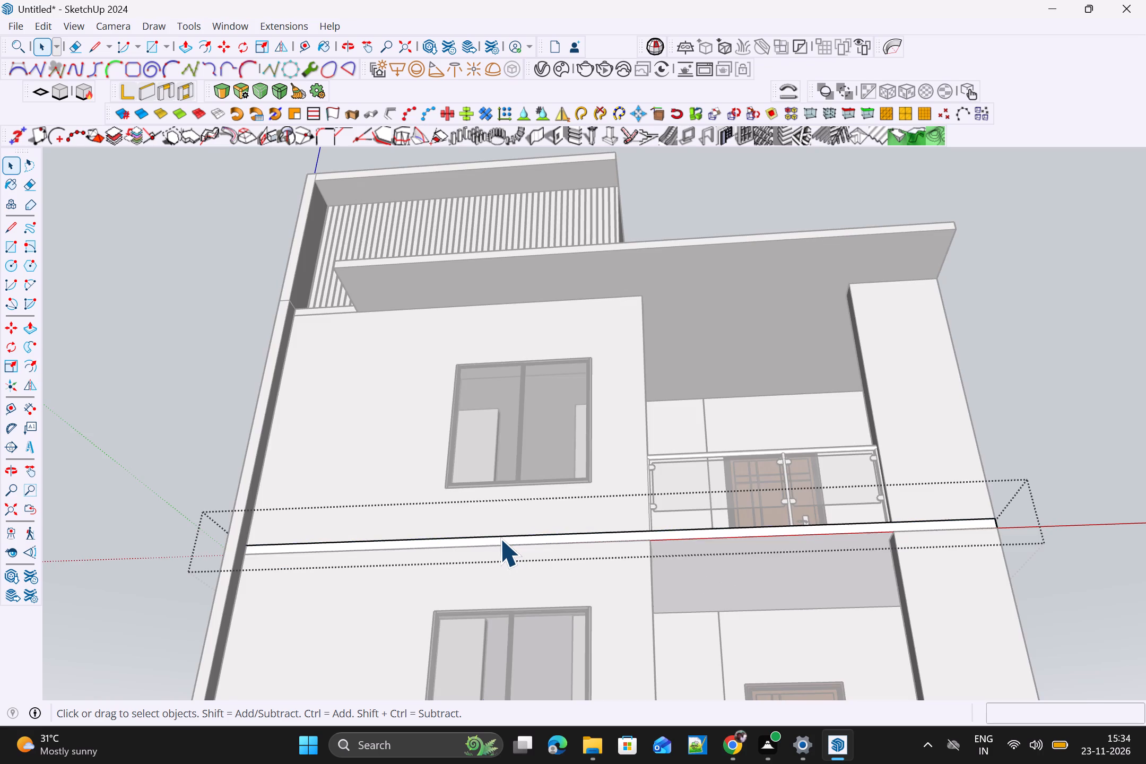
left_click(500, 539)
left_click(500, 539)
left_click(474, 538)
left_click(449, 542)
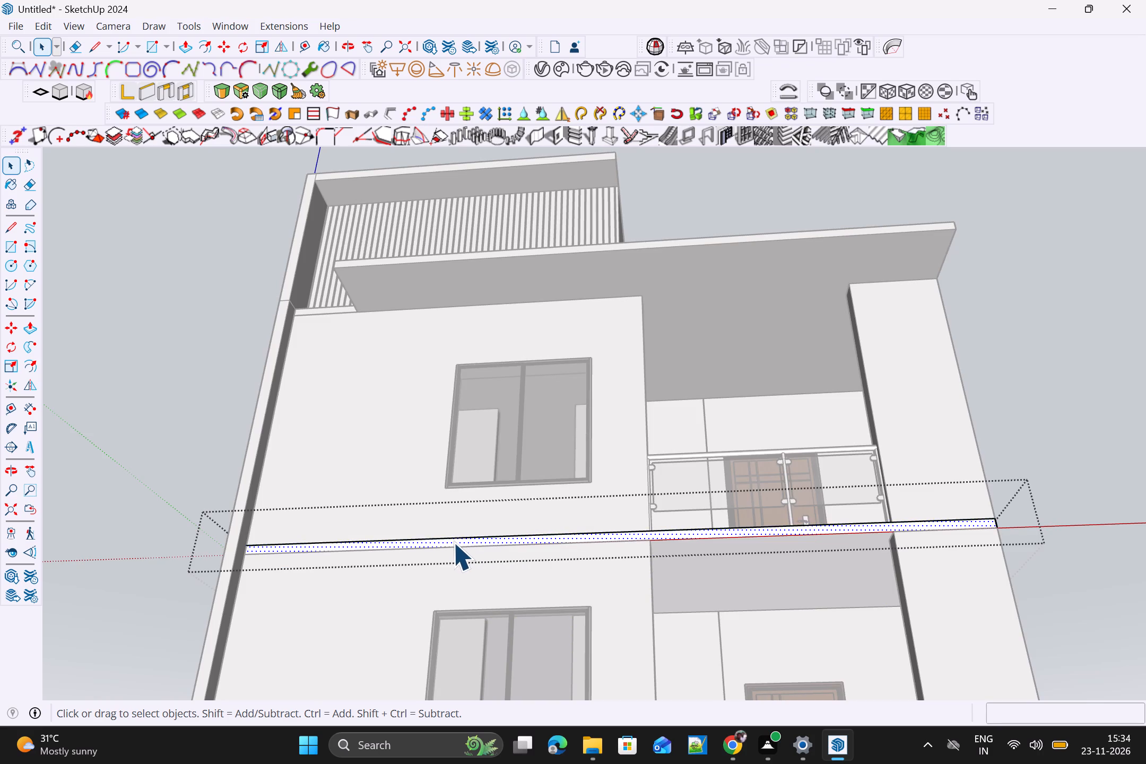
scroll(456, 541, "up", 4)
key("l")
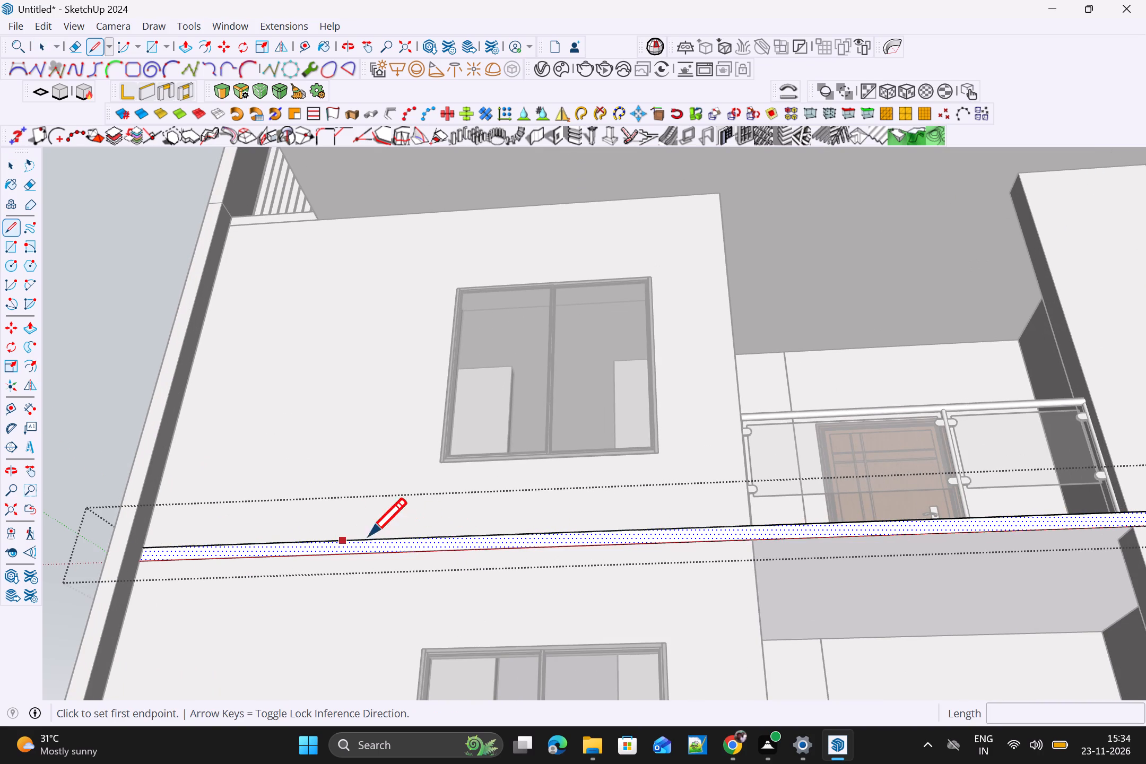
scroll(414, 546, "down", 9)
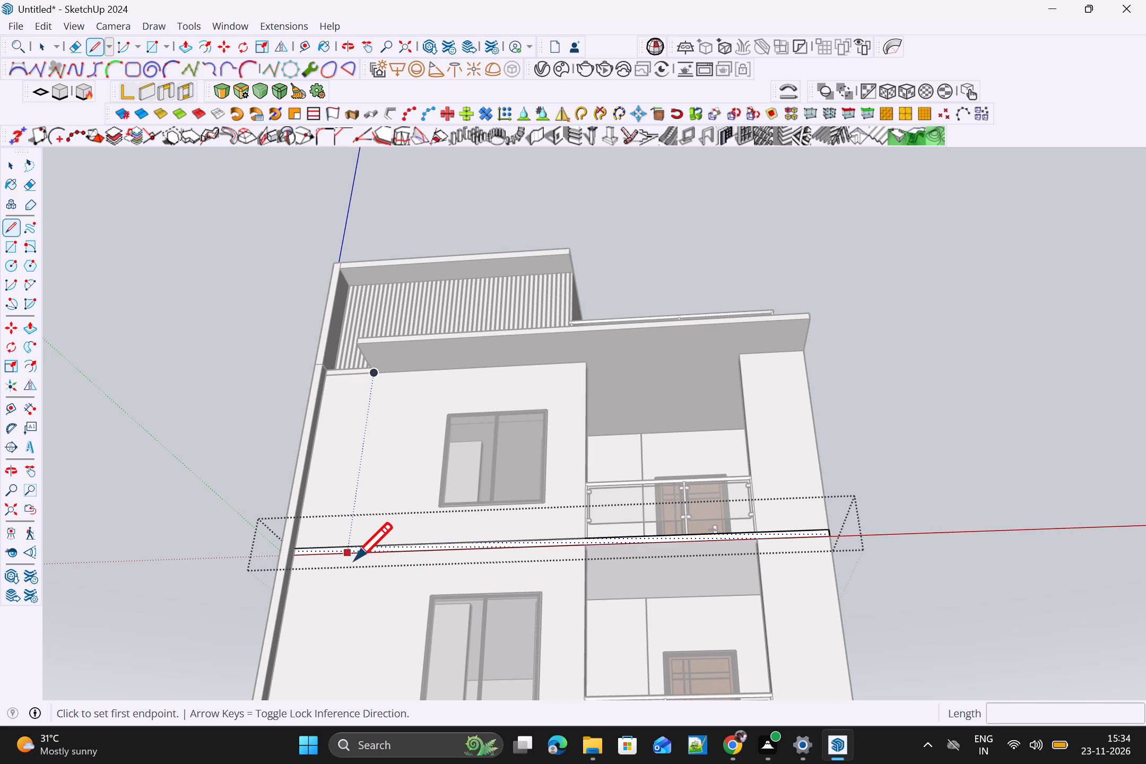
left_click(349, 548)
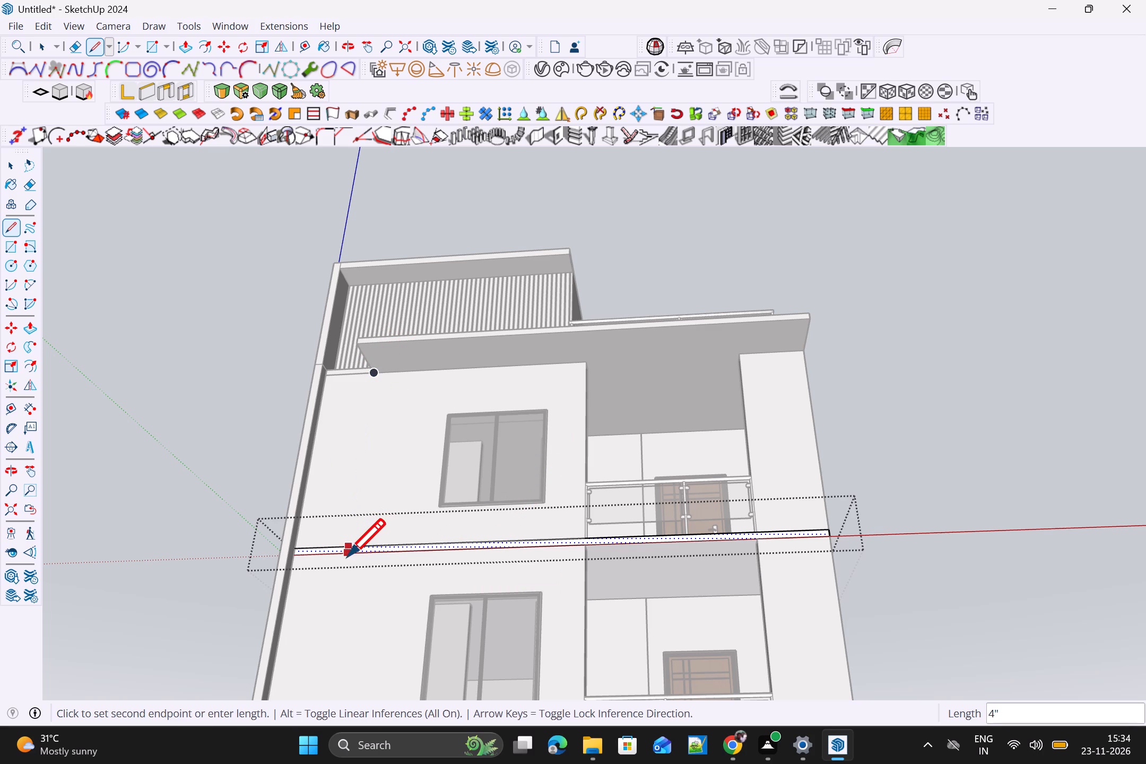
left_click(348, 557)
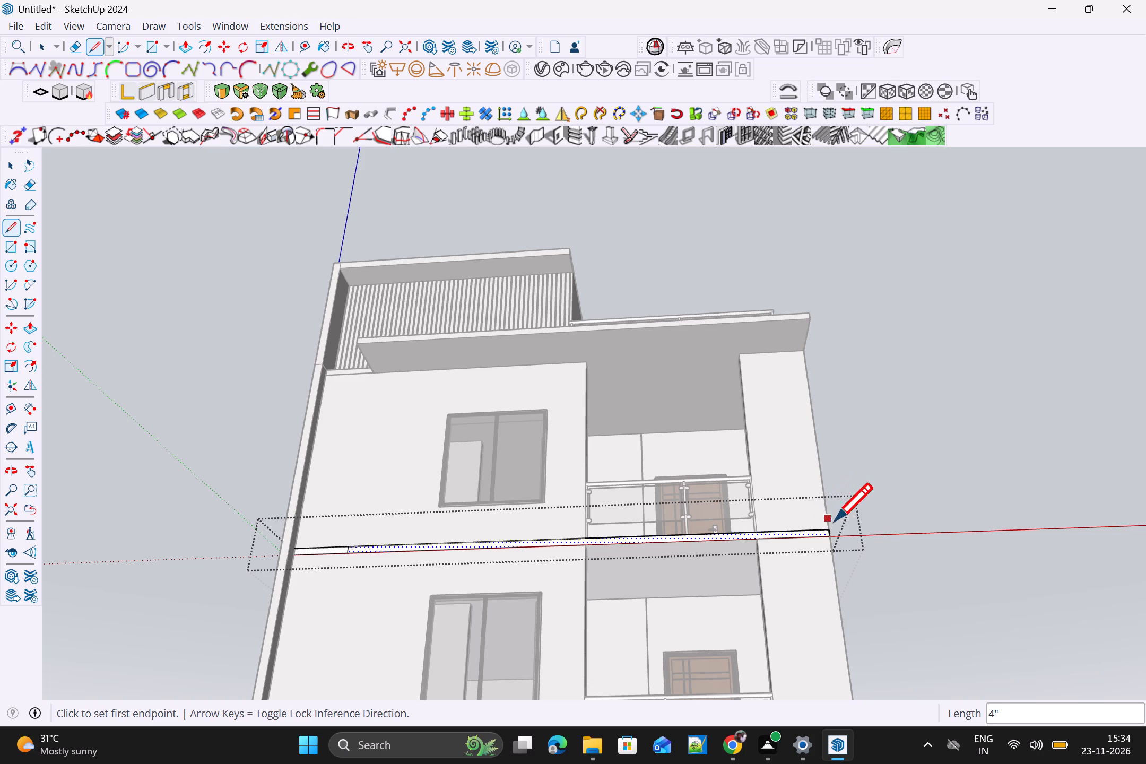
left_click(829, 531)
left_click(829, 540)
scroll(828, 536, "up", 3)
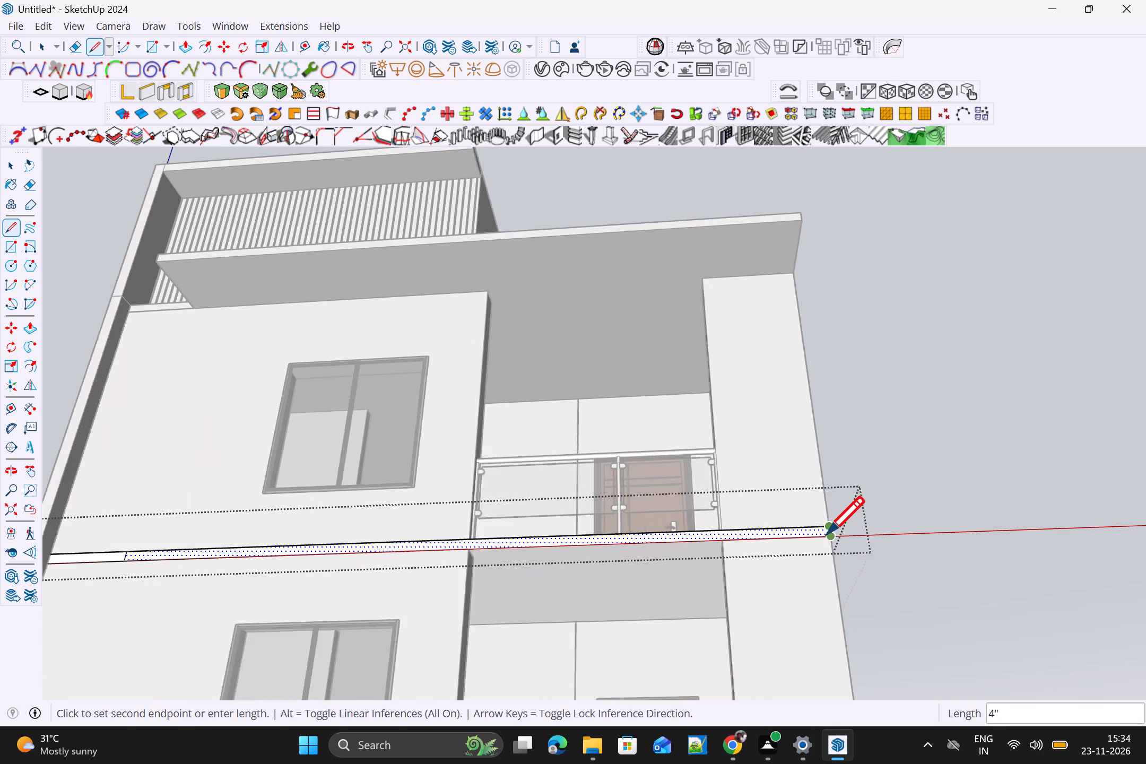
scroll(827, 534, "up", 6)
left_click(829, 537)
Push/pull that slab band's front face outward 2' 9 9/16", flush with the front of the roof slab overhang.
scroll(841, 541, "down", 10)
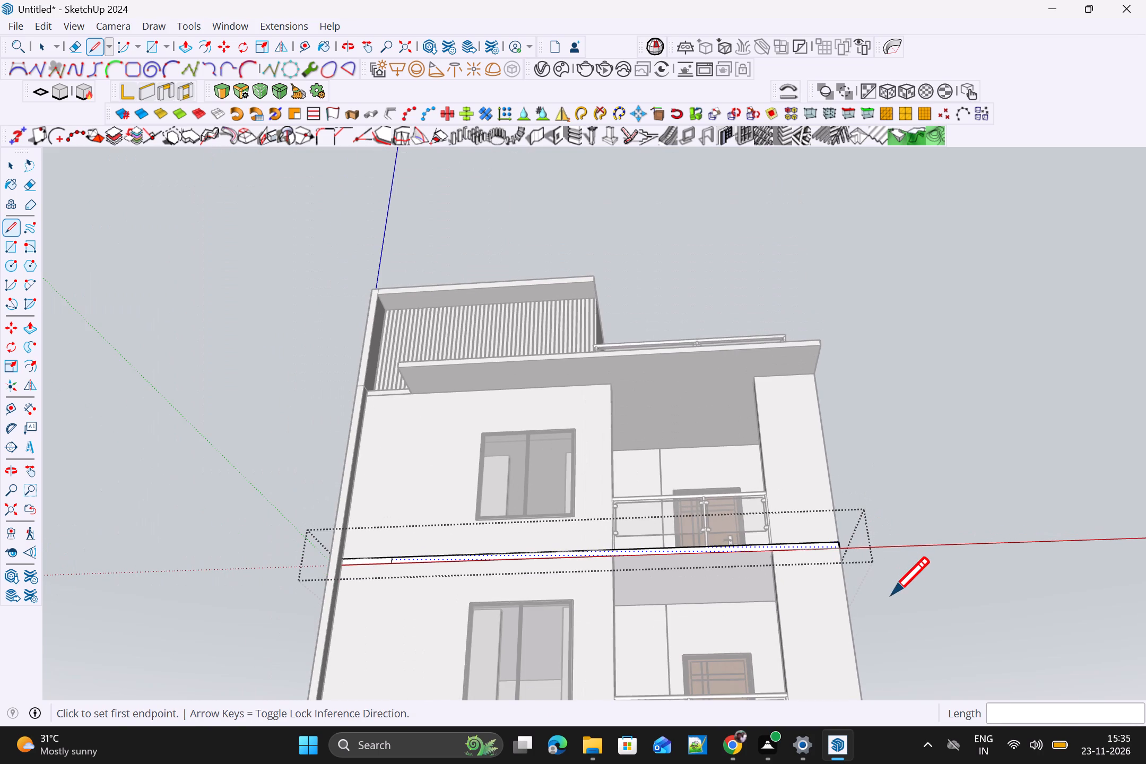
key("p")
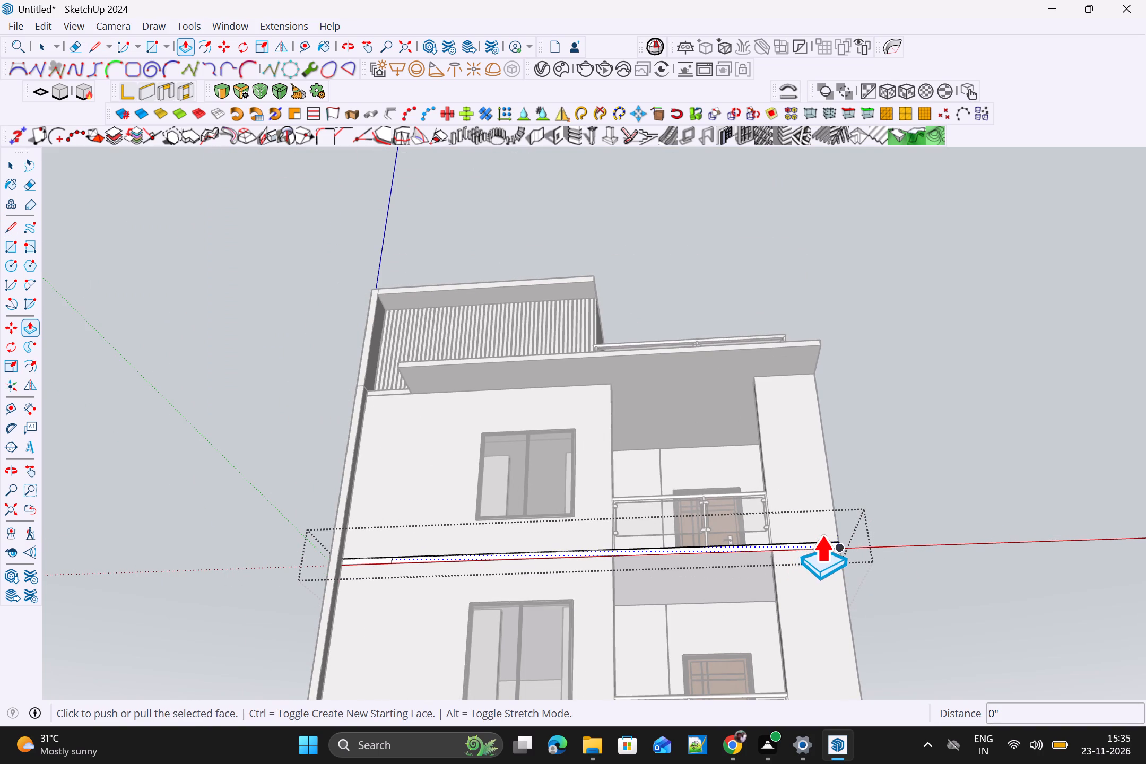
left_click(822, 534)
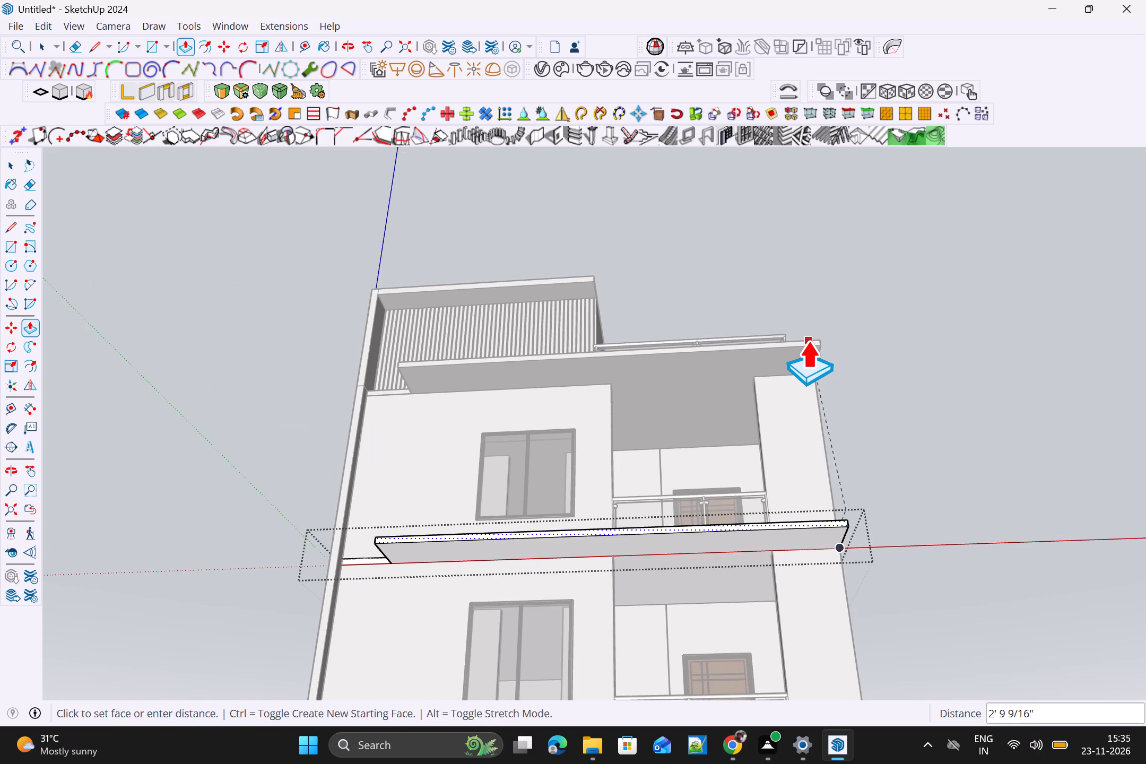
left_click(808, 340)
scroll(837, 393, "down", 11)
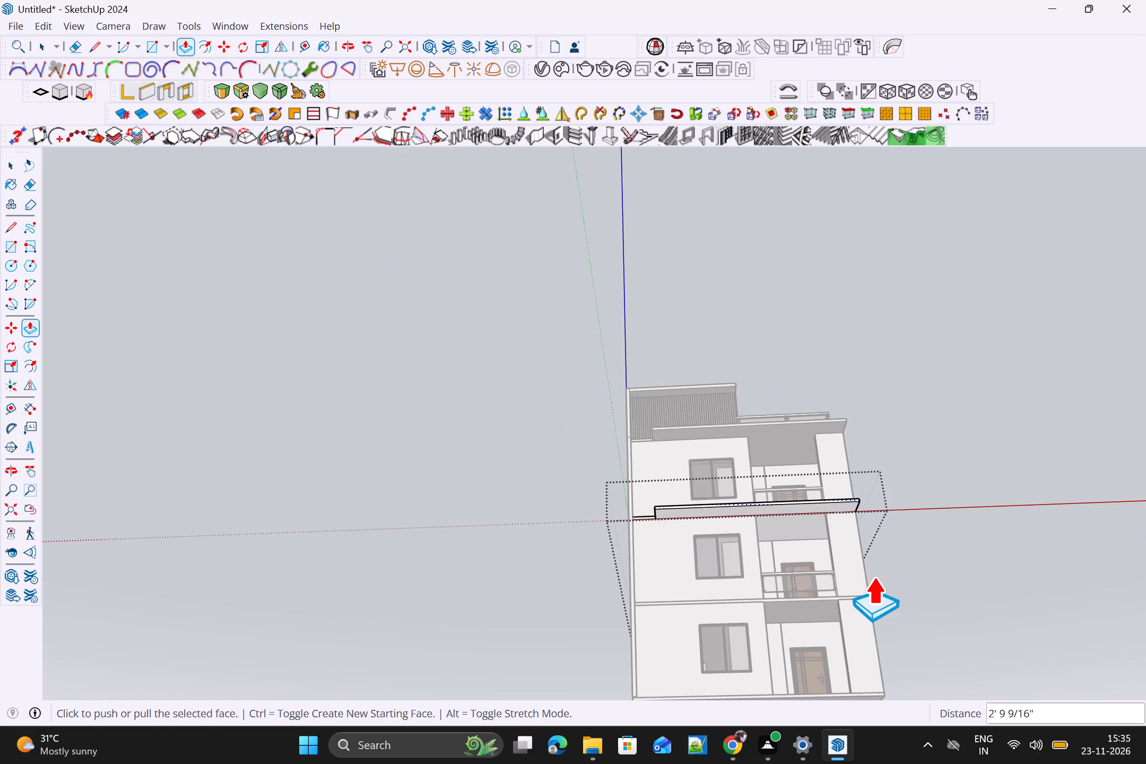
scroll(836, 553, "up", 1, "shift")
middle_click_drag(822, 534, 770, 438, "shift")
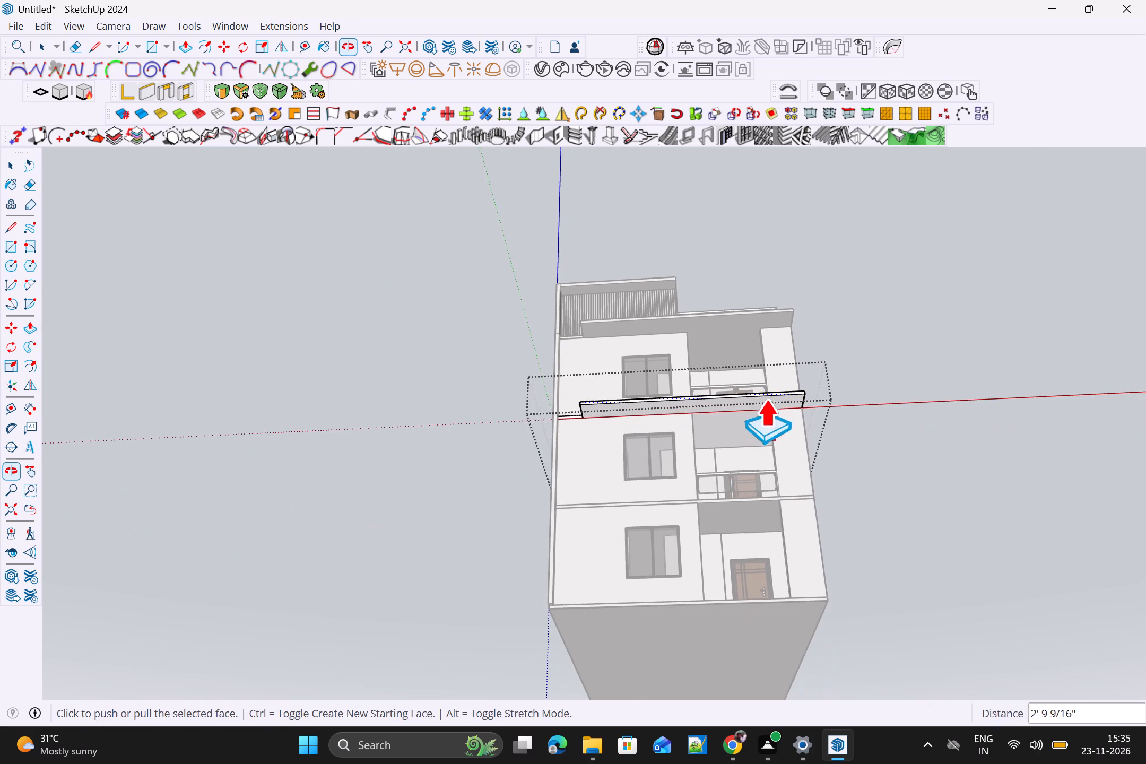
Inside the slab above the ground-floor window, draw a 4" vertical line across the front band, in line with the upper overhang's start.
scroll(528, 462, "up", 5)
scroll(651, 502, "up", 4)
key("space")
left_click(654, 550)
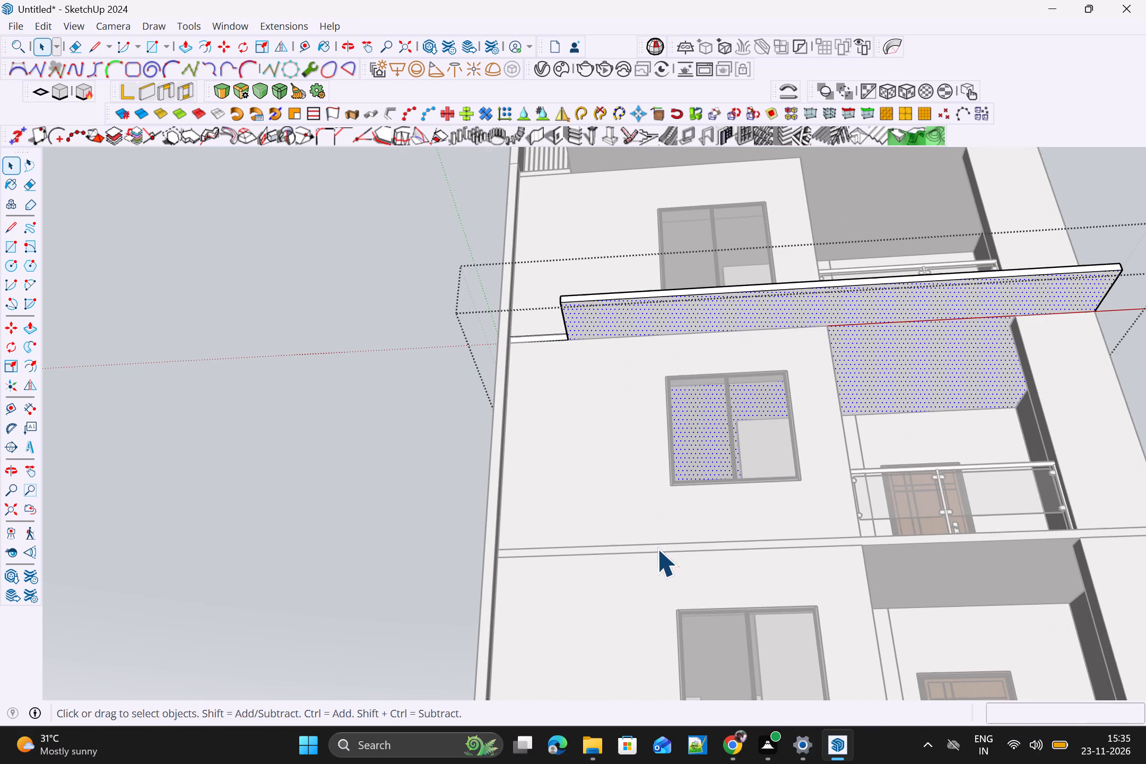
left_click(657, 549)
left_click(384, 548)
scroll(525, 549, "up", 4)
triple_click(635, 549)
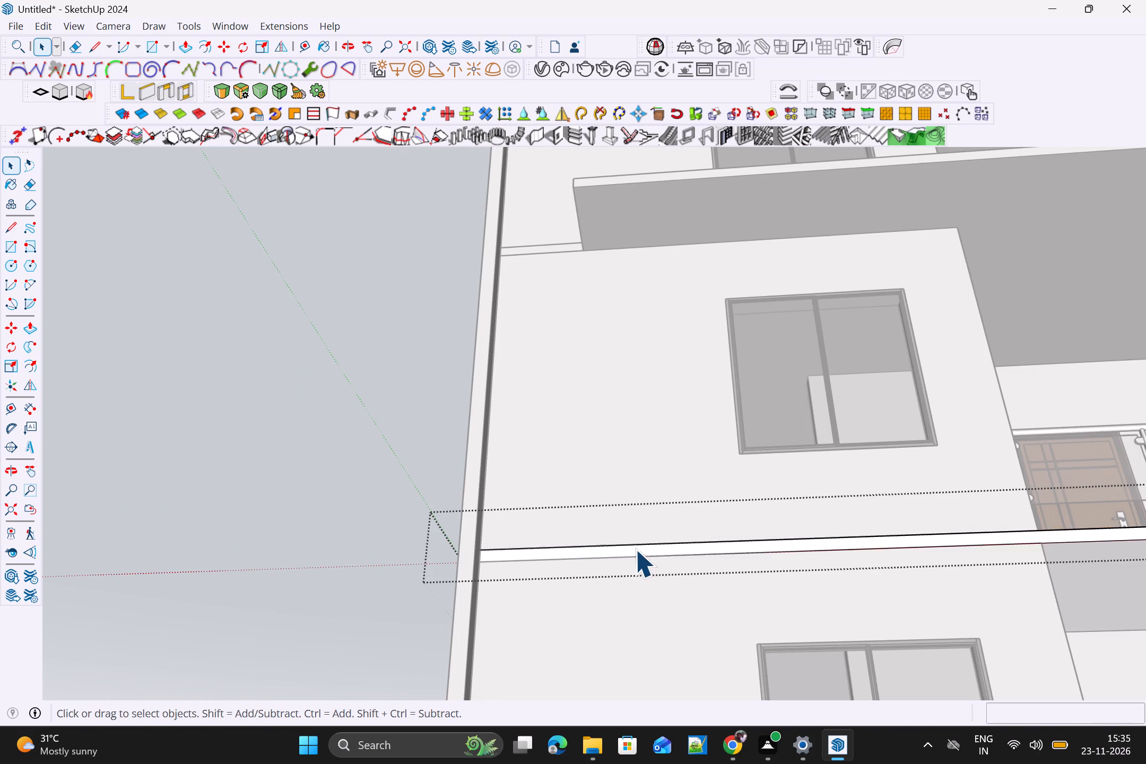
left_click(635, 549)
left_click(655, 548)
scroll(667, 546, "down", 9)
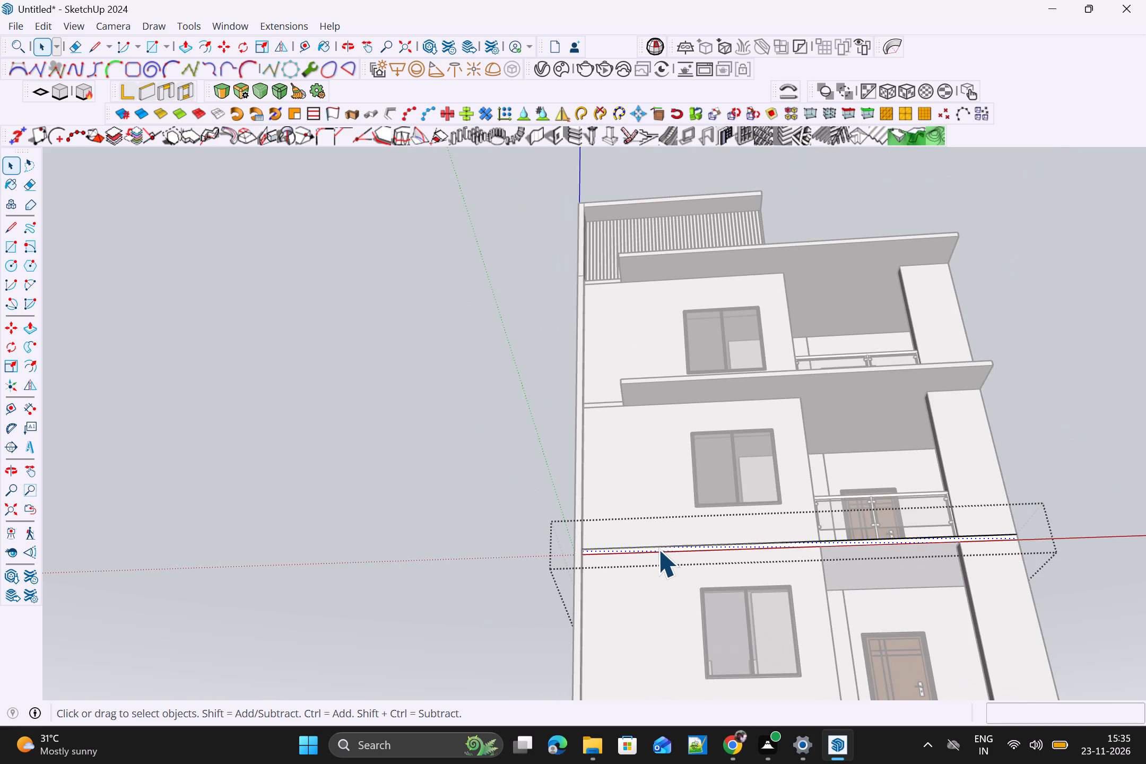
key("l")
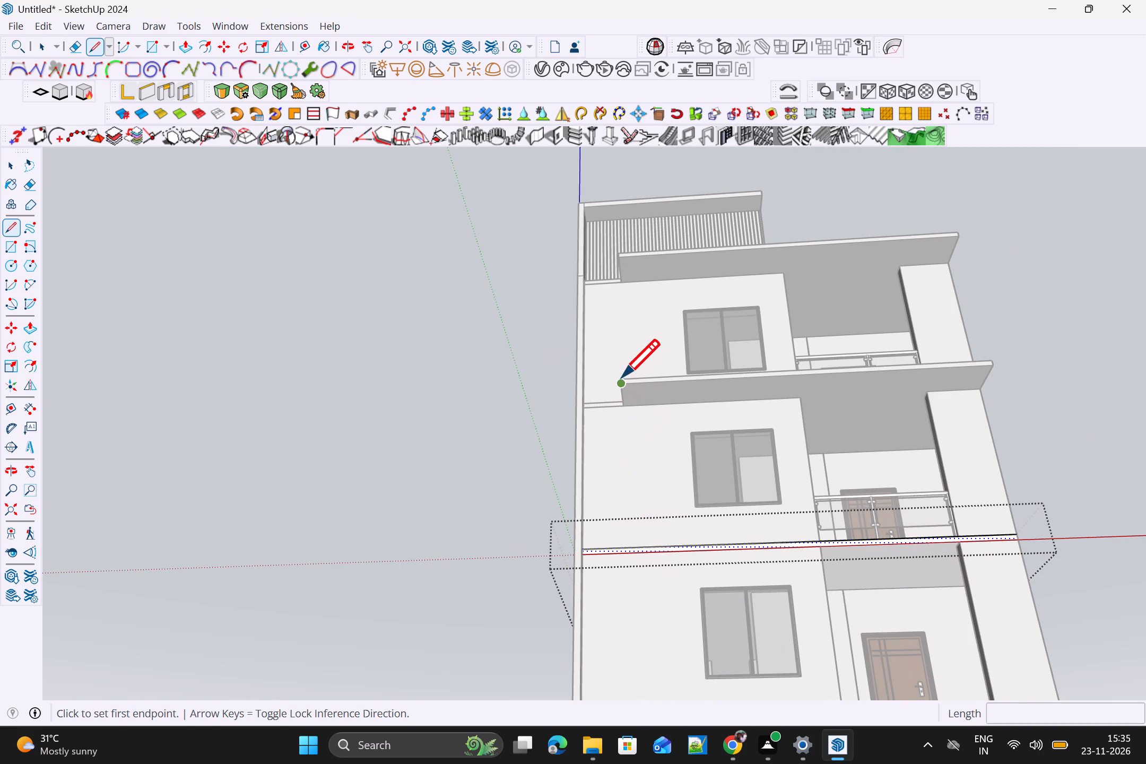
scroll(629, 482, "up", 8)
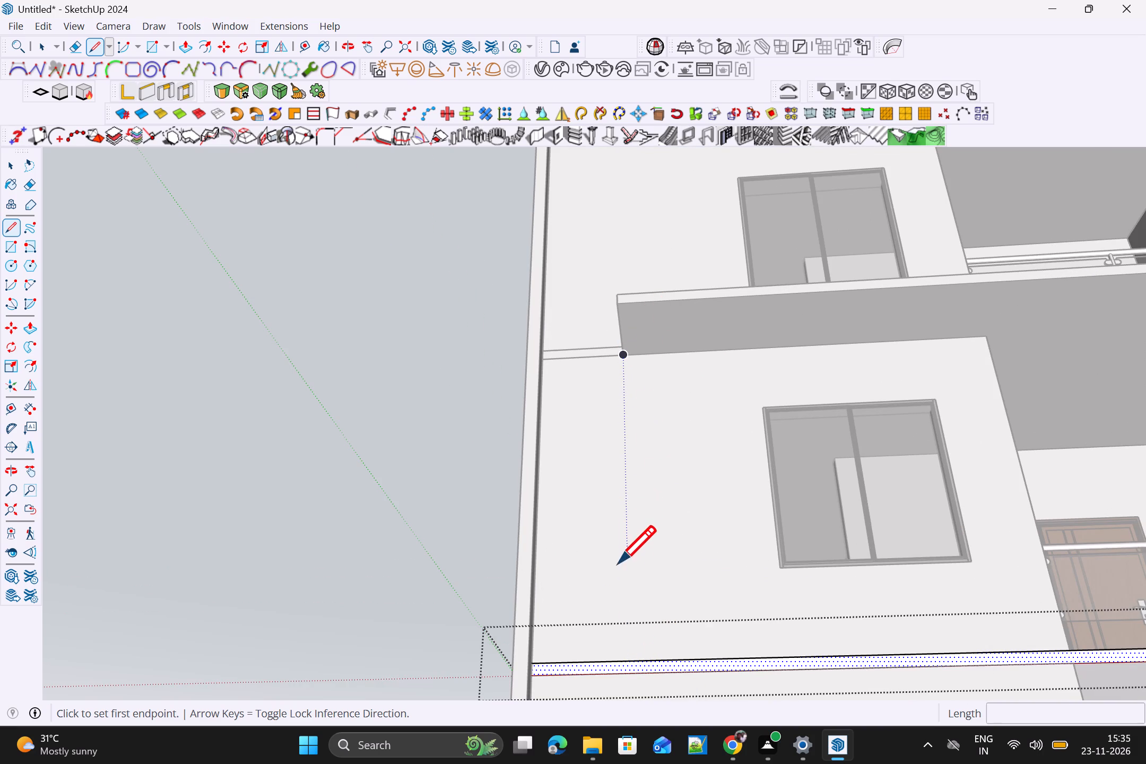
left_click(630, 663)
left_click(630, 674)
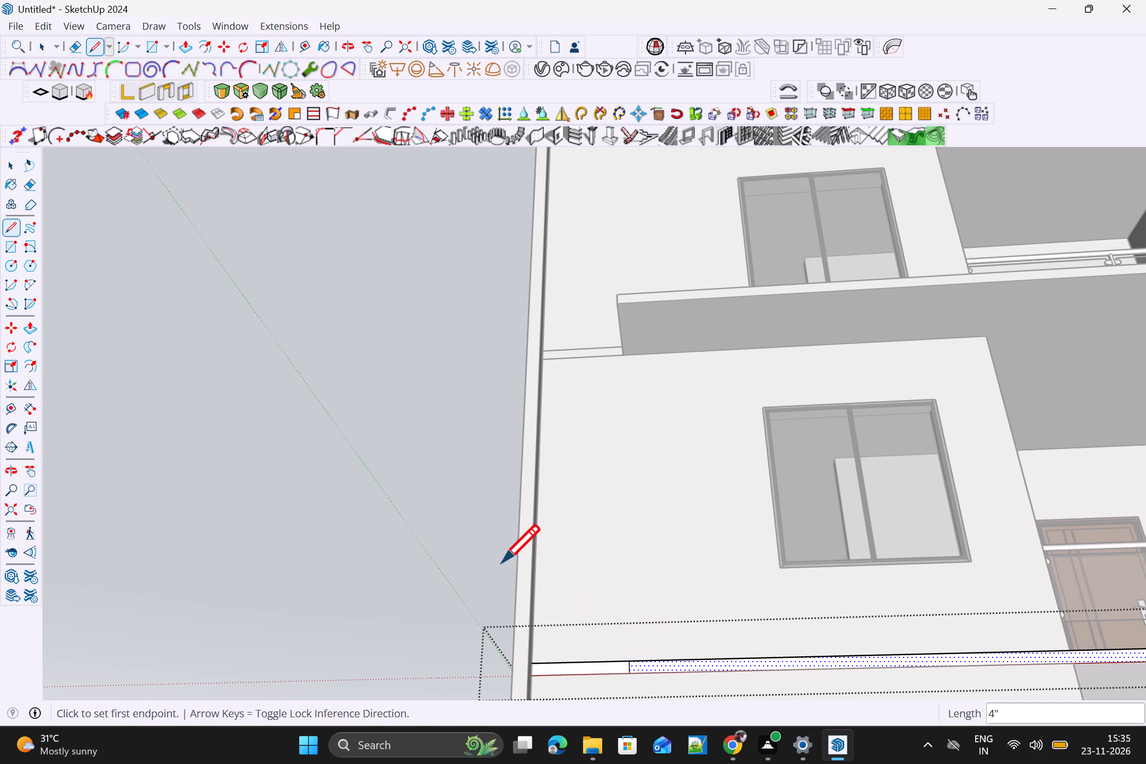
Draw a second 4" vertical line across the same slab band at the building's outer corner.
scroll(806, 580, "down", 7)
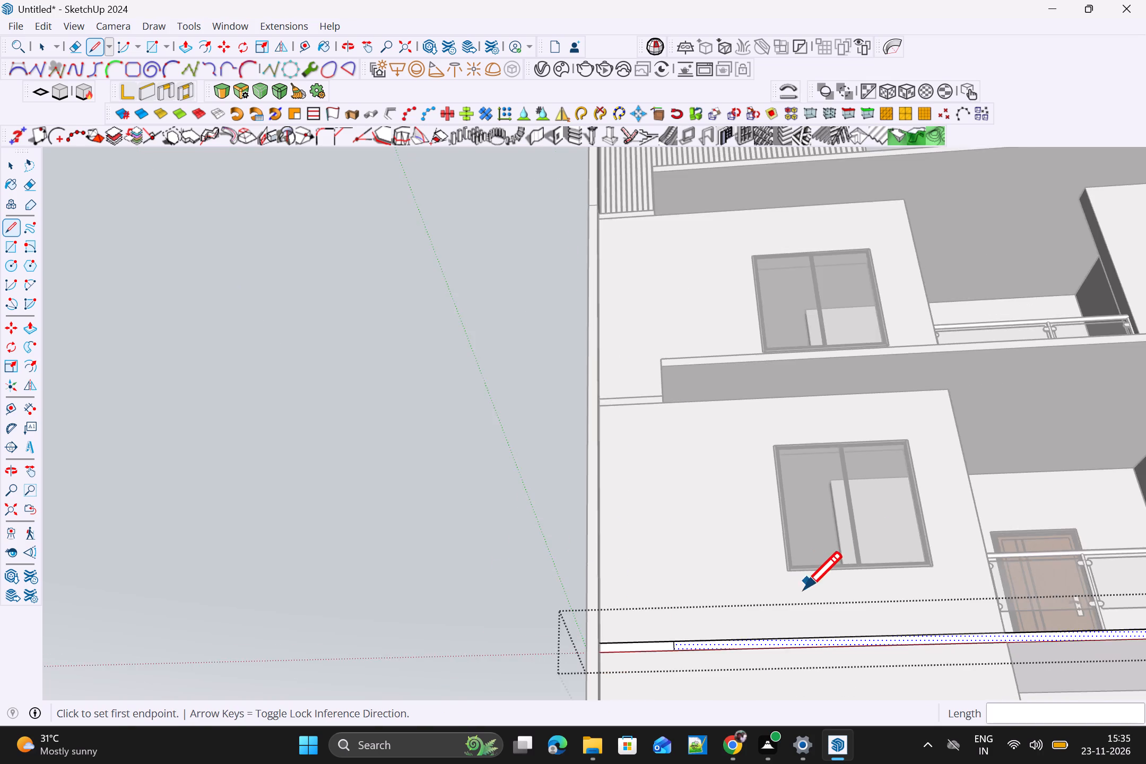
scroll(804, 589, "down", 2)
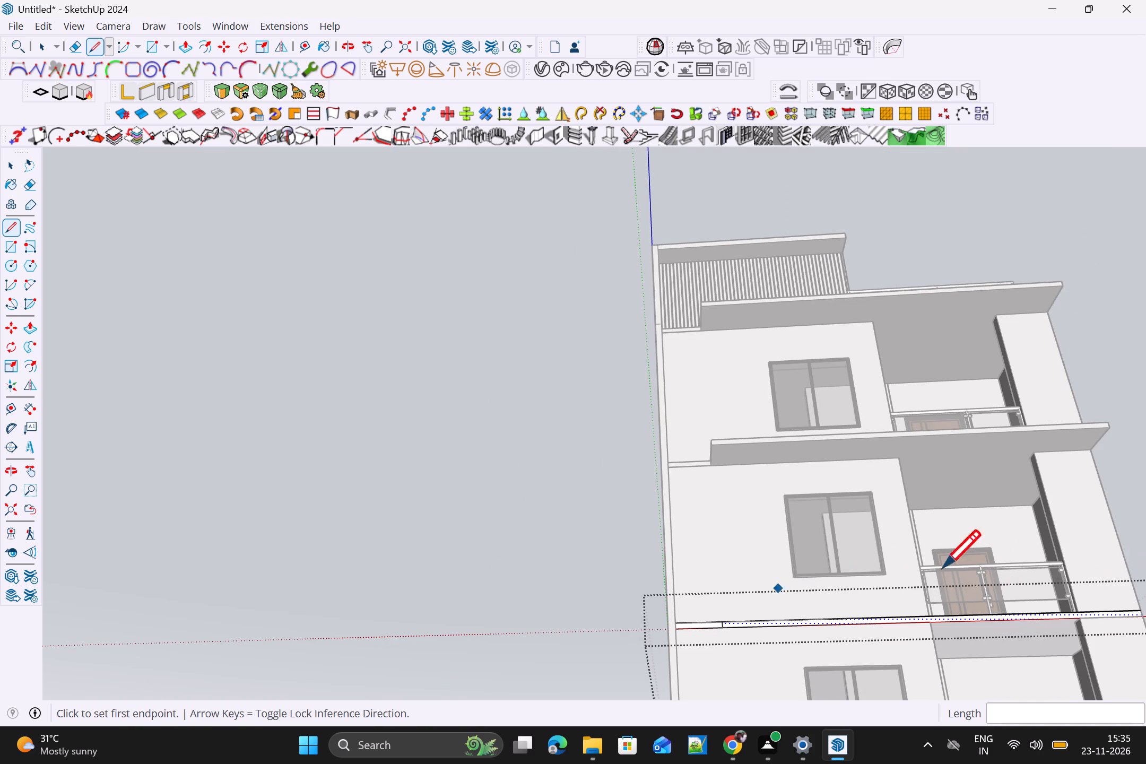
middle_click_drag(963, 562, 663, 544, "shift")
scroll(757, 553, "up", 4)
left_click(774, 609)
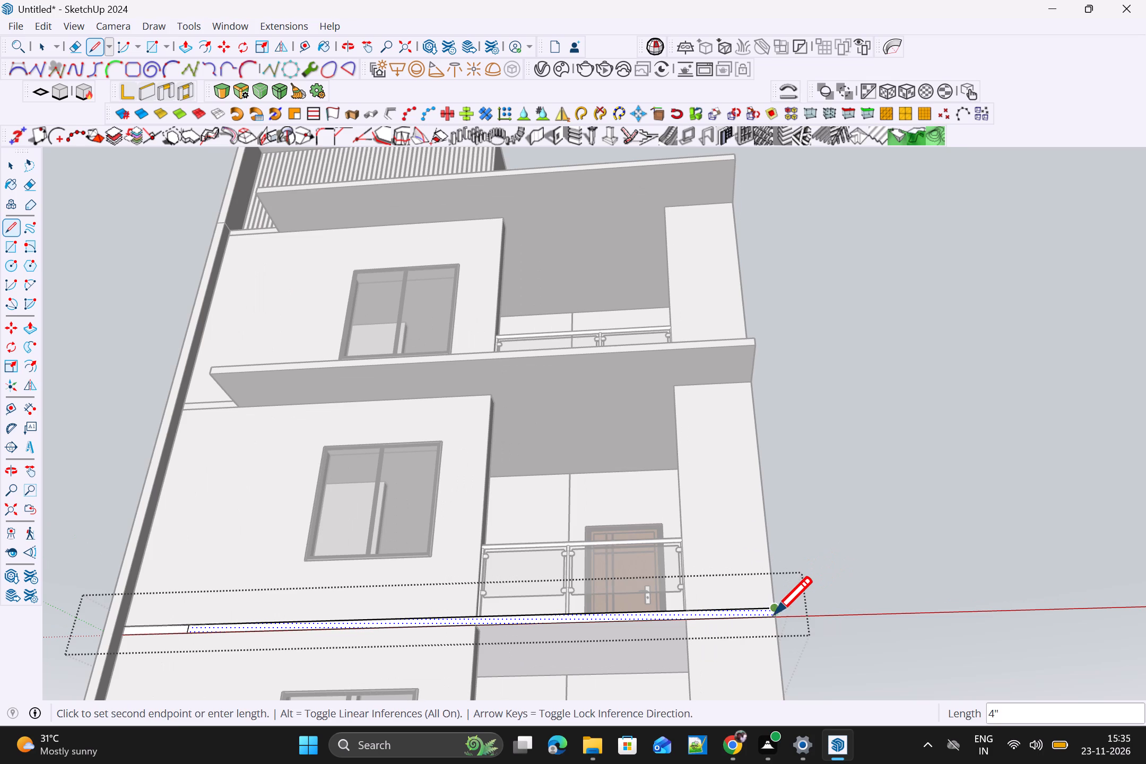
left_click(775, 618)
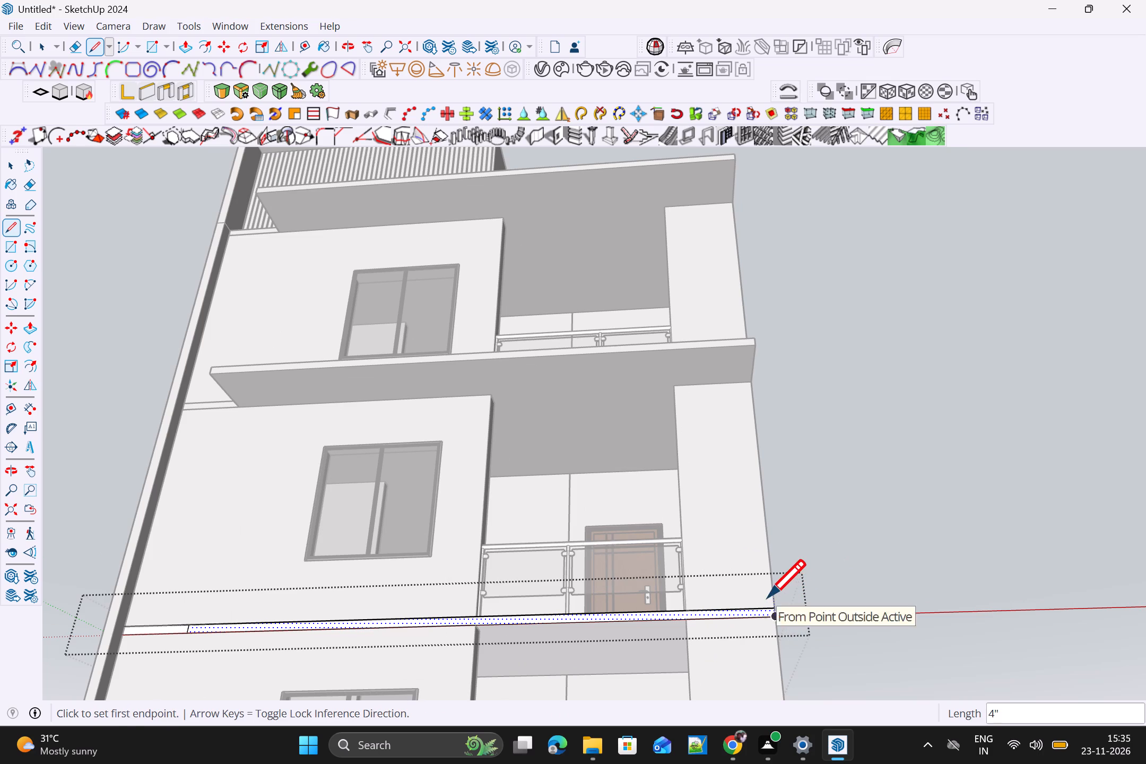
Push/pull this slab band's front face outward 2' 9 9/16", flush with the overhang above, and leave the slab group.
key("p")
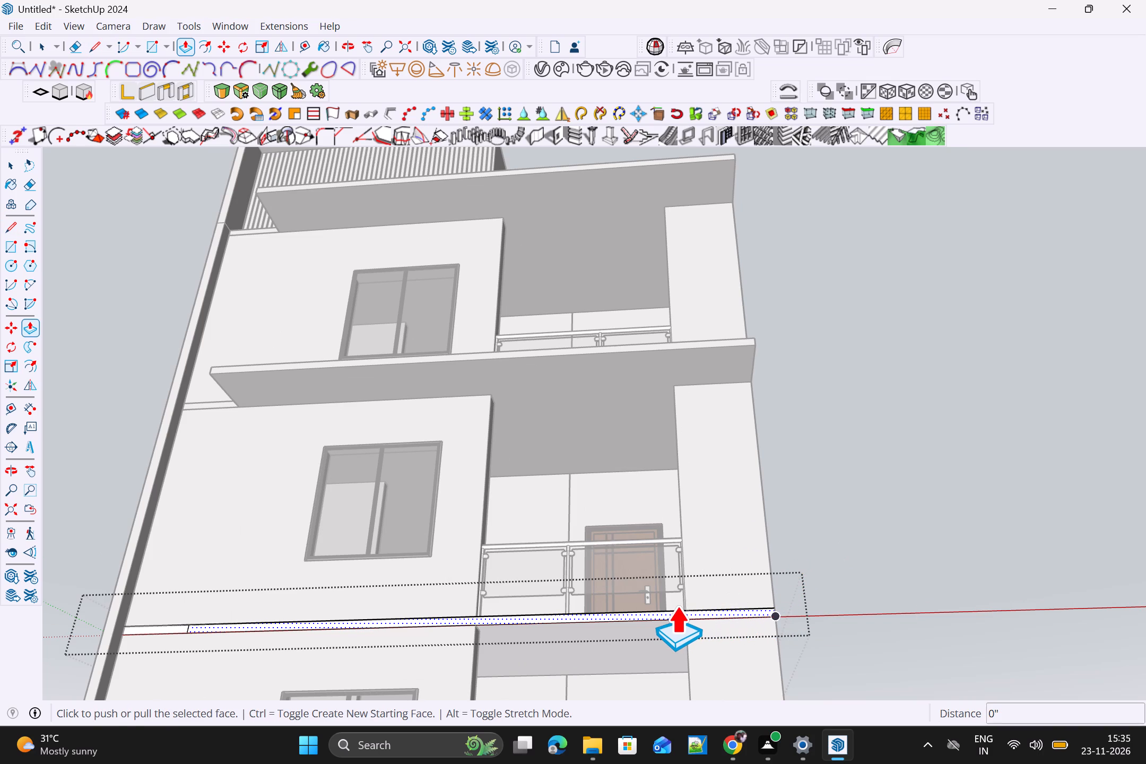
scroll(706, 596, "up", 3)
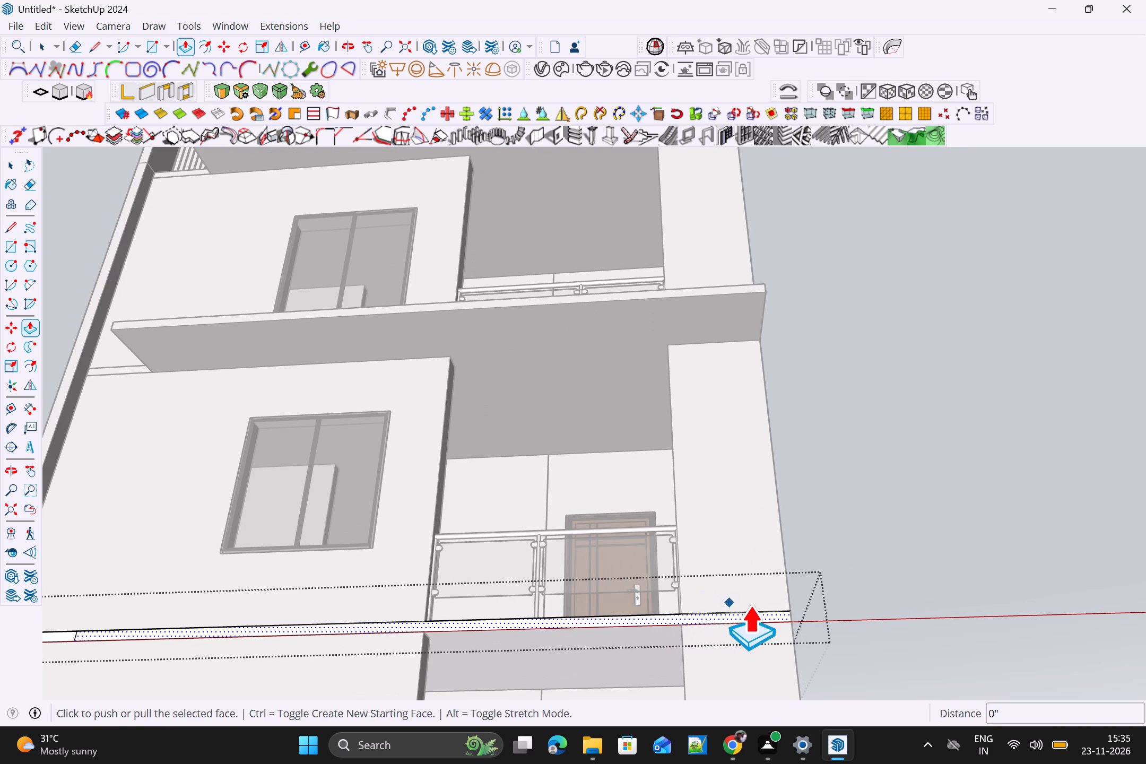
left_click(753, 598)
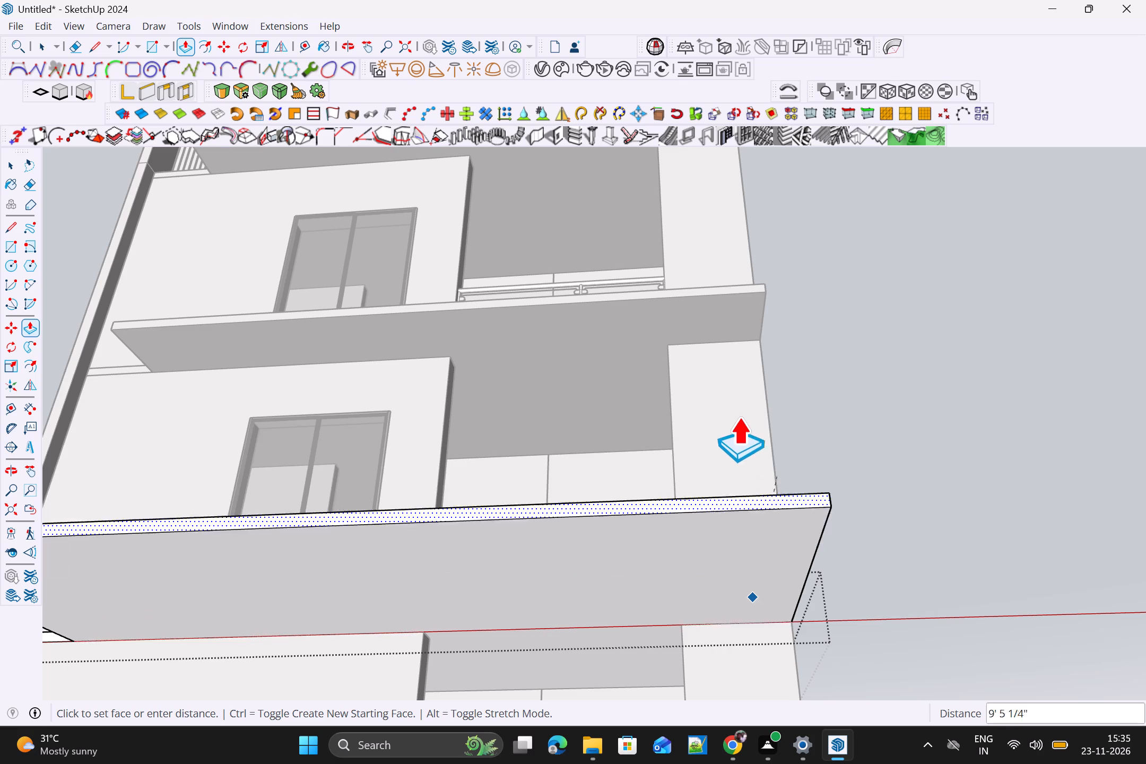
left_click(730, 283)
scroll(788, 352, "down", 2)
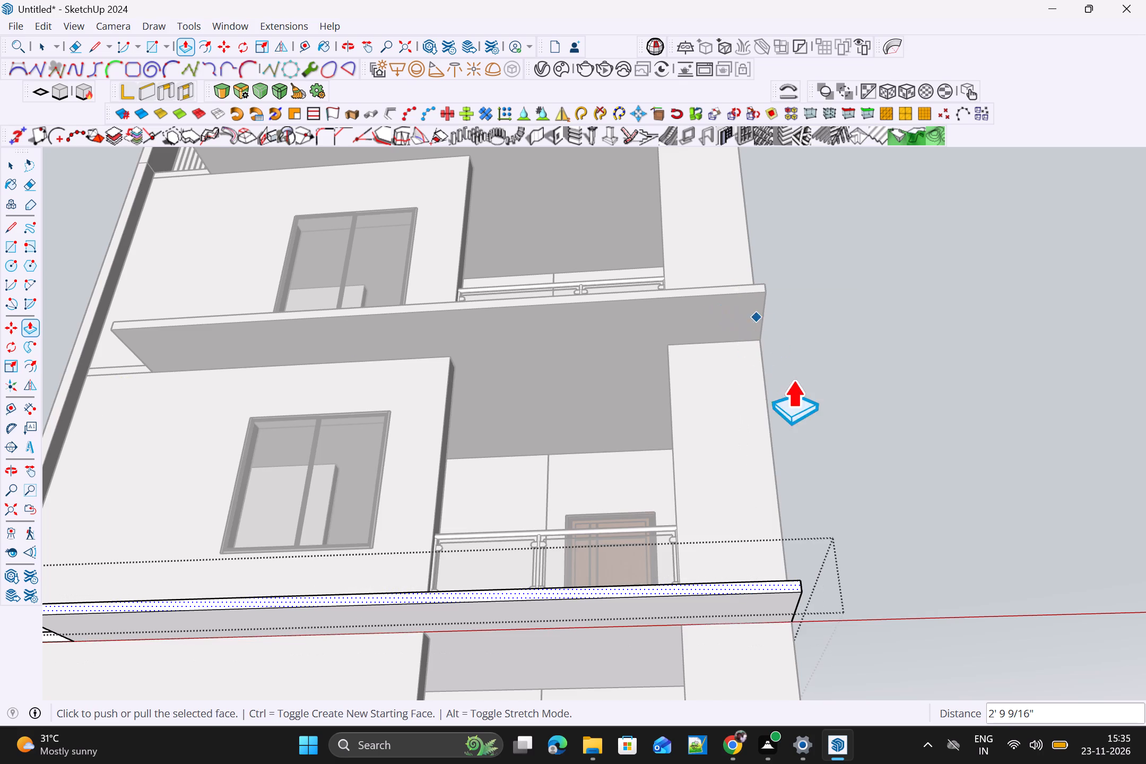
scroll(793, 379, "down", 14)
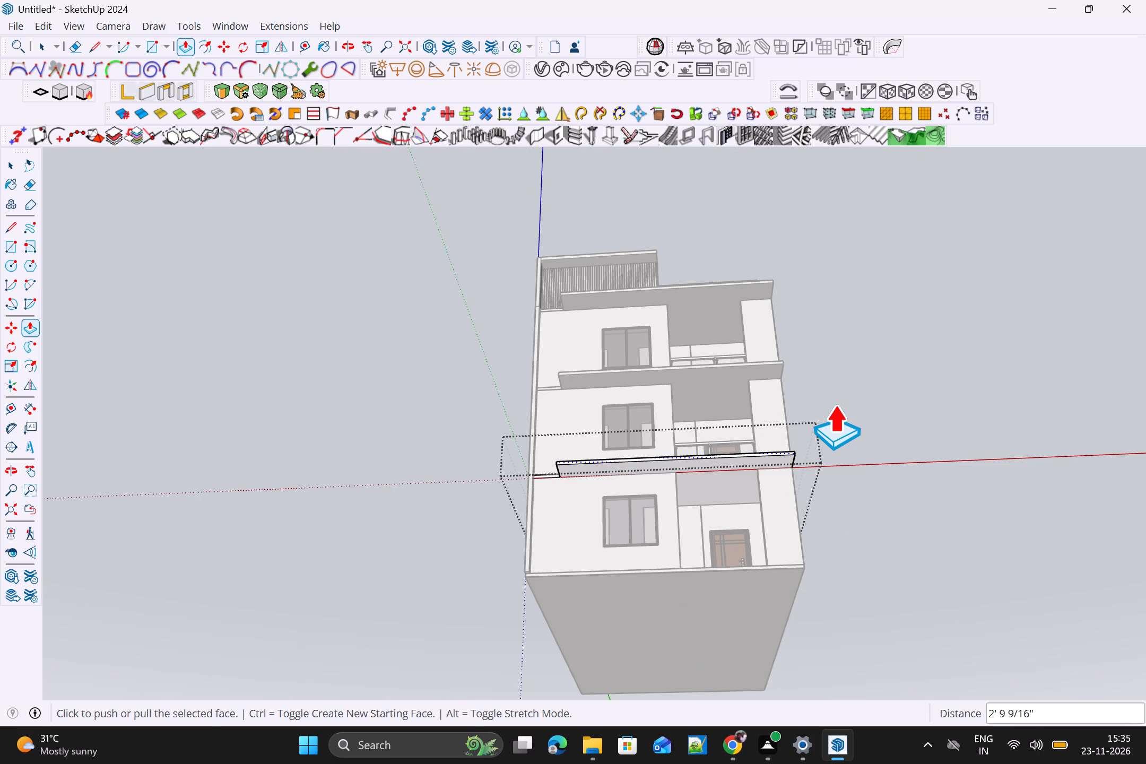
key("space")
scroll(839, 411, "up", 2)
left_click(858, 394)
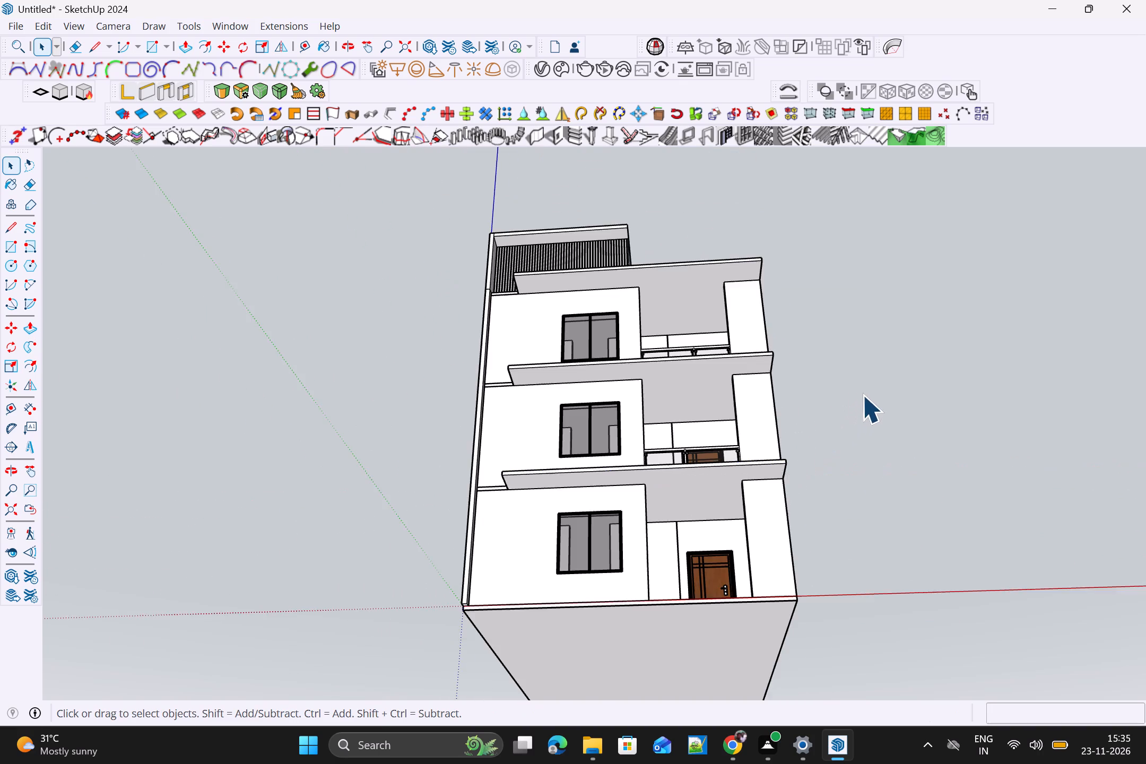
Examine the front overhangs on the elevation from the front and from above.
scroll(857, 404, "down", 4)
middle_click_drag(876, 427, 878, 706)
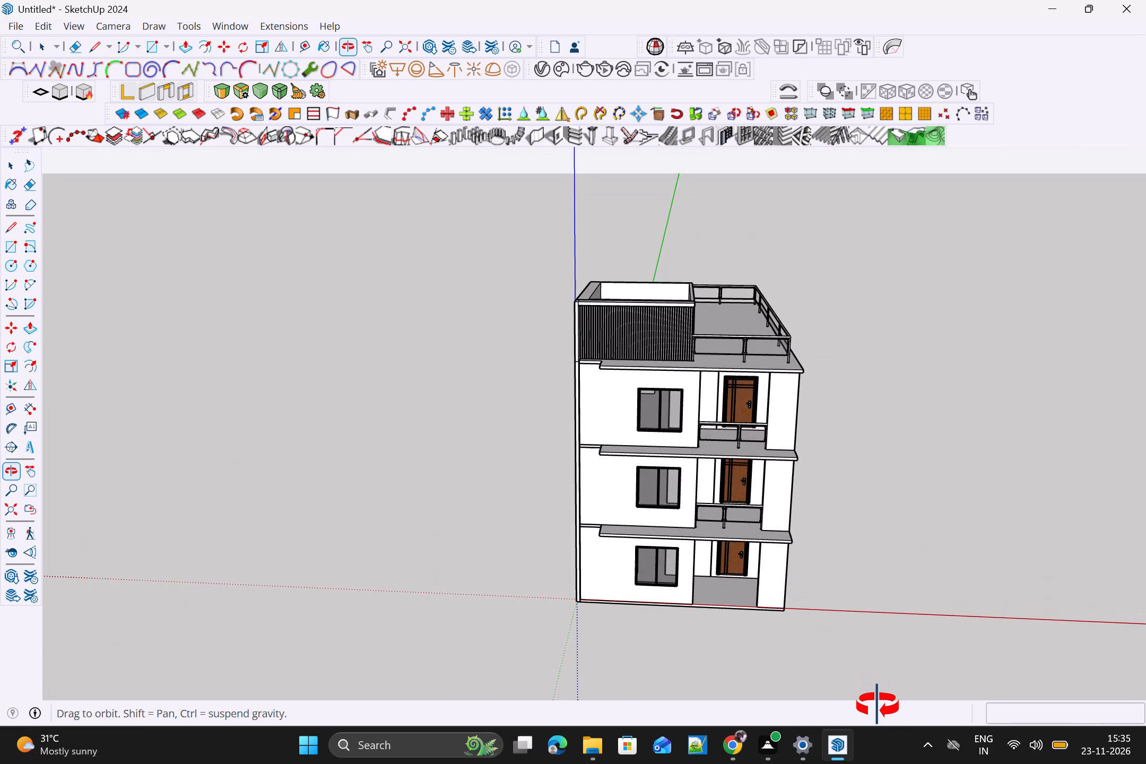
middle_click_drag(878, 706, 878, 706)
scroll(866, 666, "up", 3)
scroll(704, 544, "up", 3)
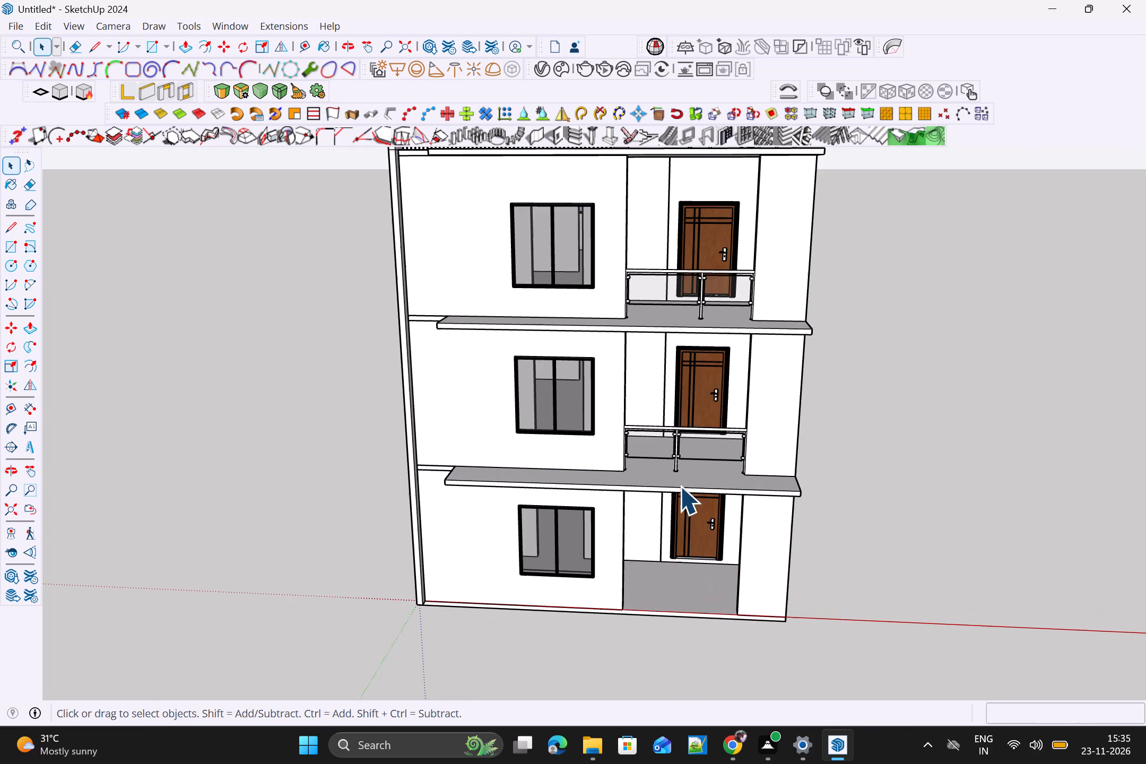
middle_click_drag(671, 482, 693, 623)
scroll(693, 623, "up", 1)
scroll(442, 455, "up", 4)
scroll(450, 454, "down", 2)
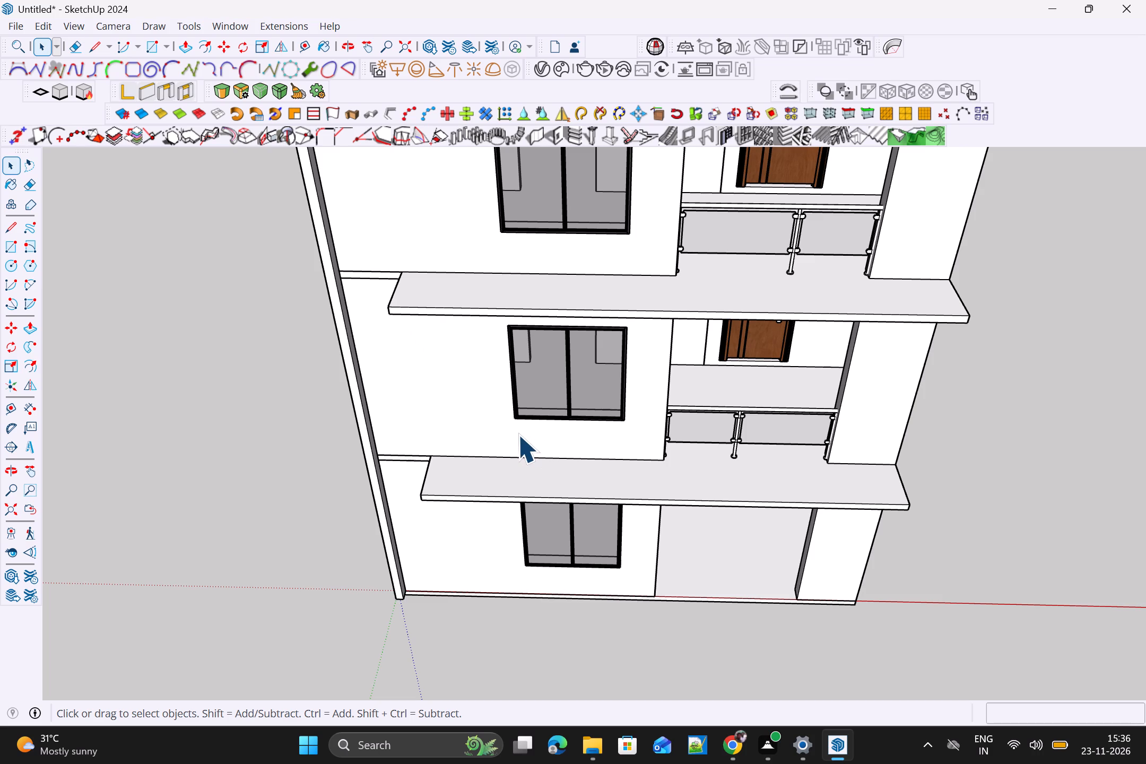
scroll(431, 299, "up", 3)
middle_click_drag(443, 338, 456, 420)
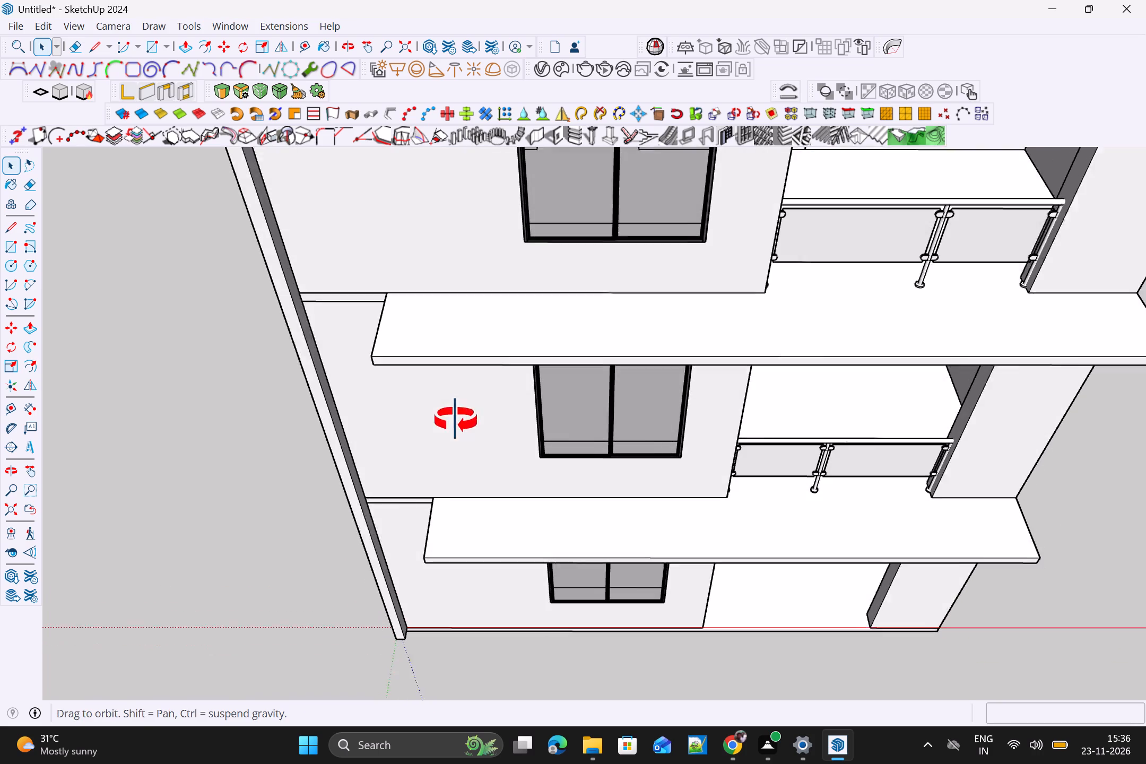
middle_click_drag(456, 420, 457, 426)
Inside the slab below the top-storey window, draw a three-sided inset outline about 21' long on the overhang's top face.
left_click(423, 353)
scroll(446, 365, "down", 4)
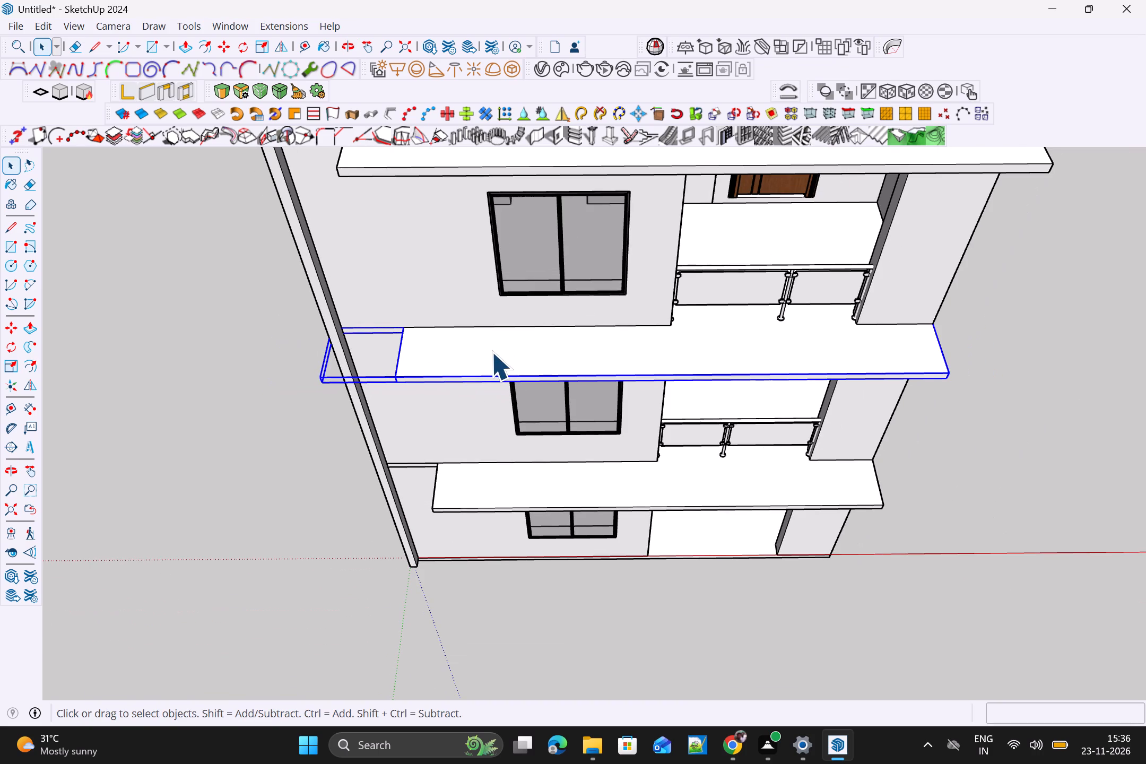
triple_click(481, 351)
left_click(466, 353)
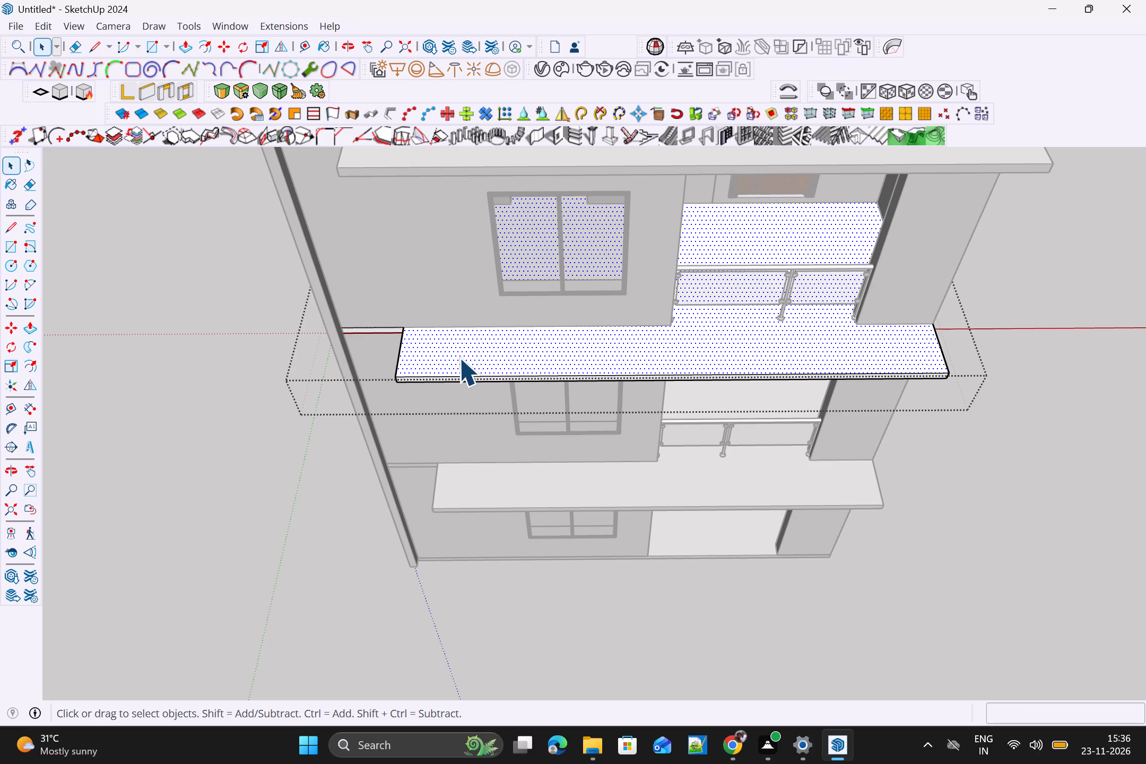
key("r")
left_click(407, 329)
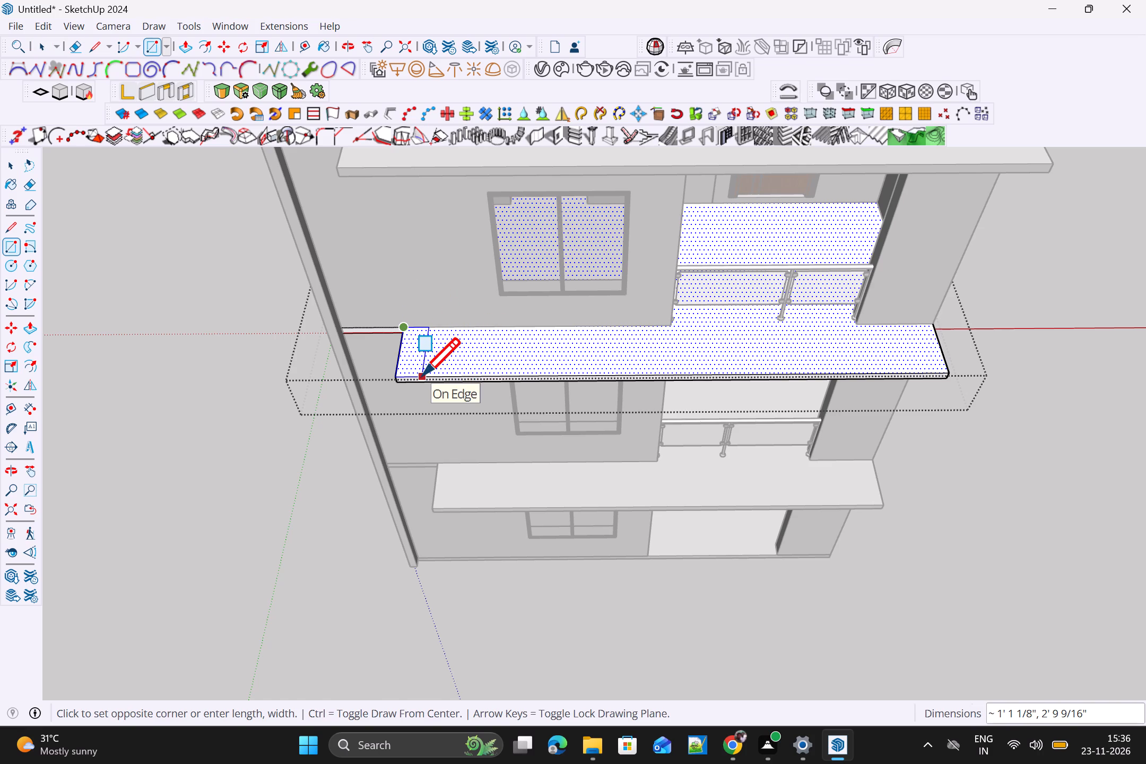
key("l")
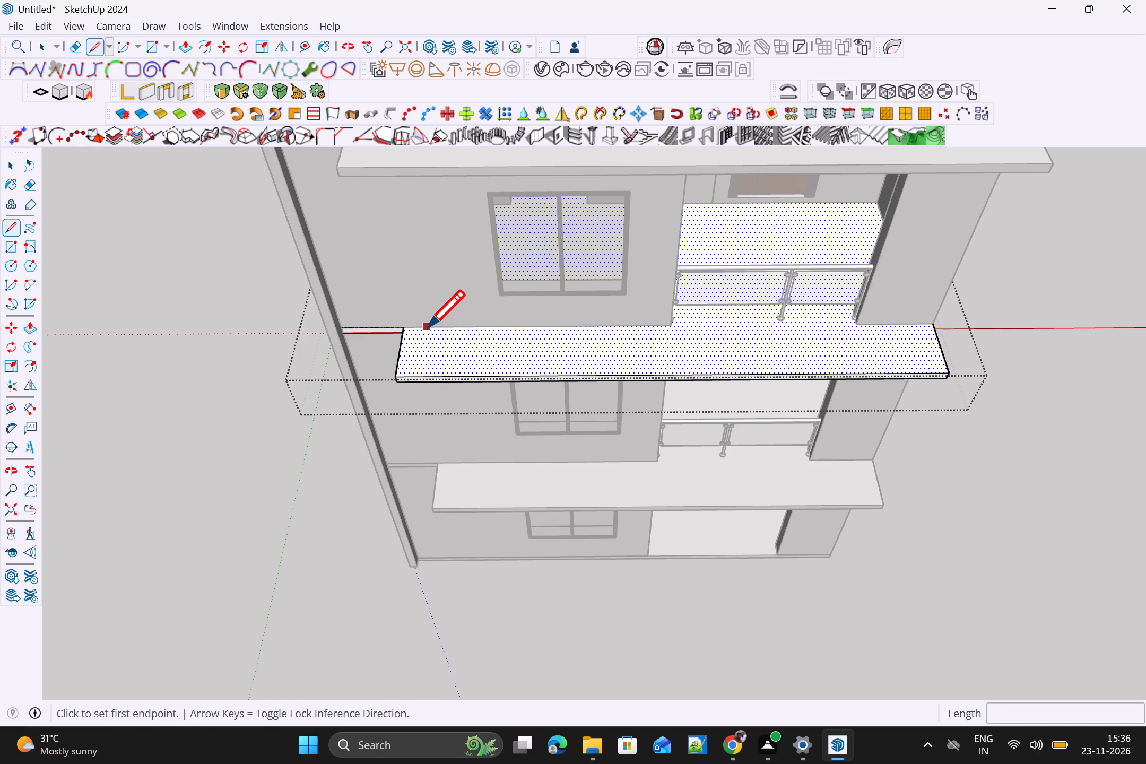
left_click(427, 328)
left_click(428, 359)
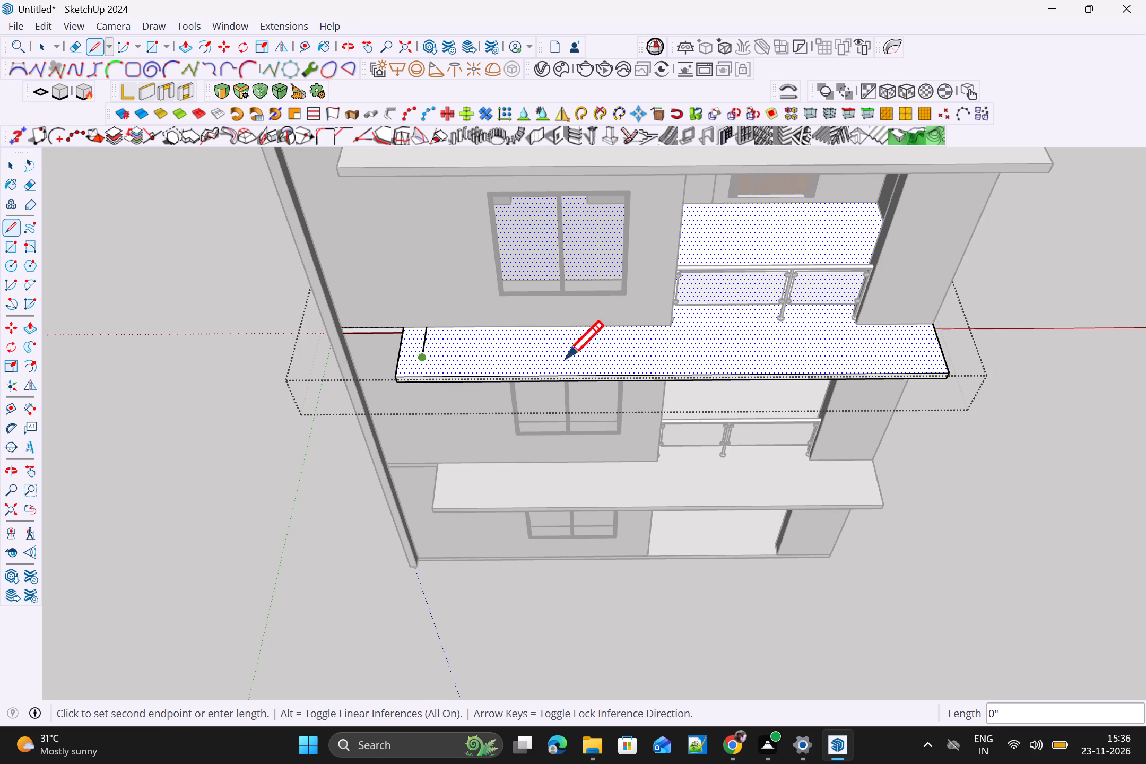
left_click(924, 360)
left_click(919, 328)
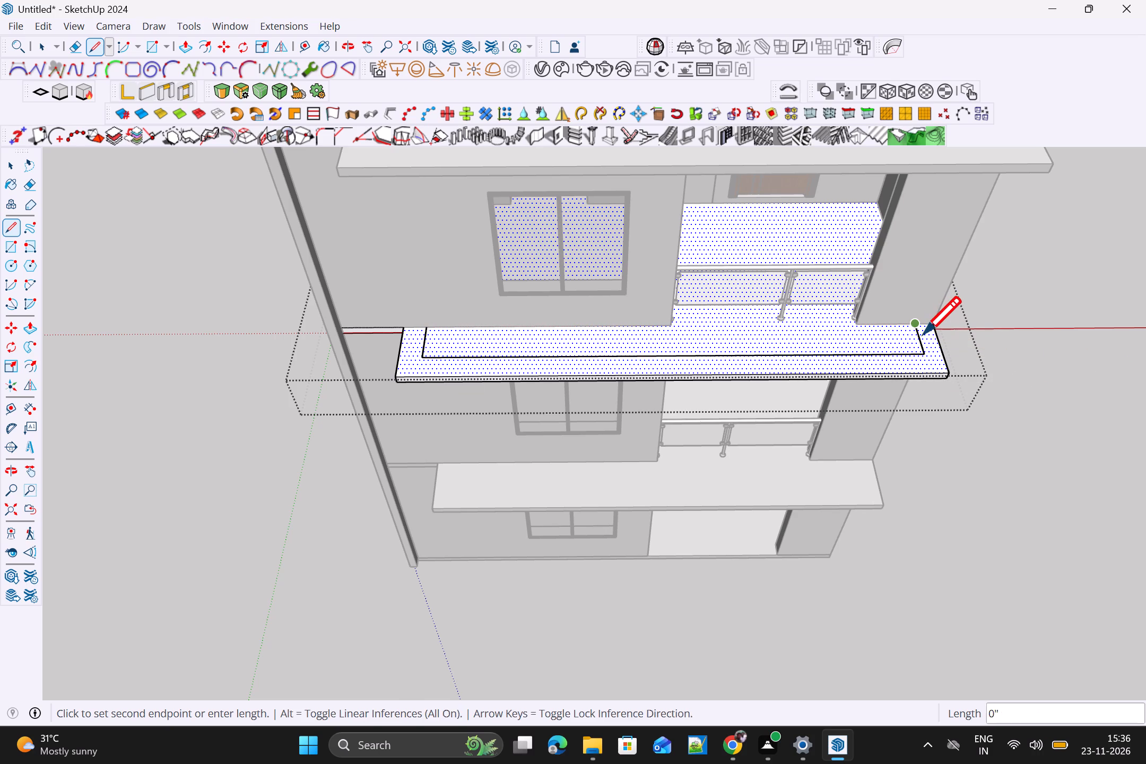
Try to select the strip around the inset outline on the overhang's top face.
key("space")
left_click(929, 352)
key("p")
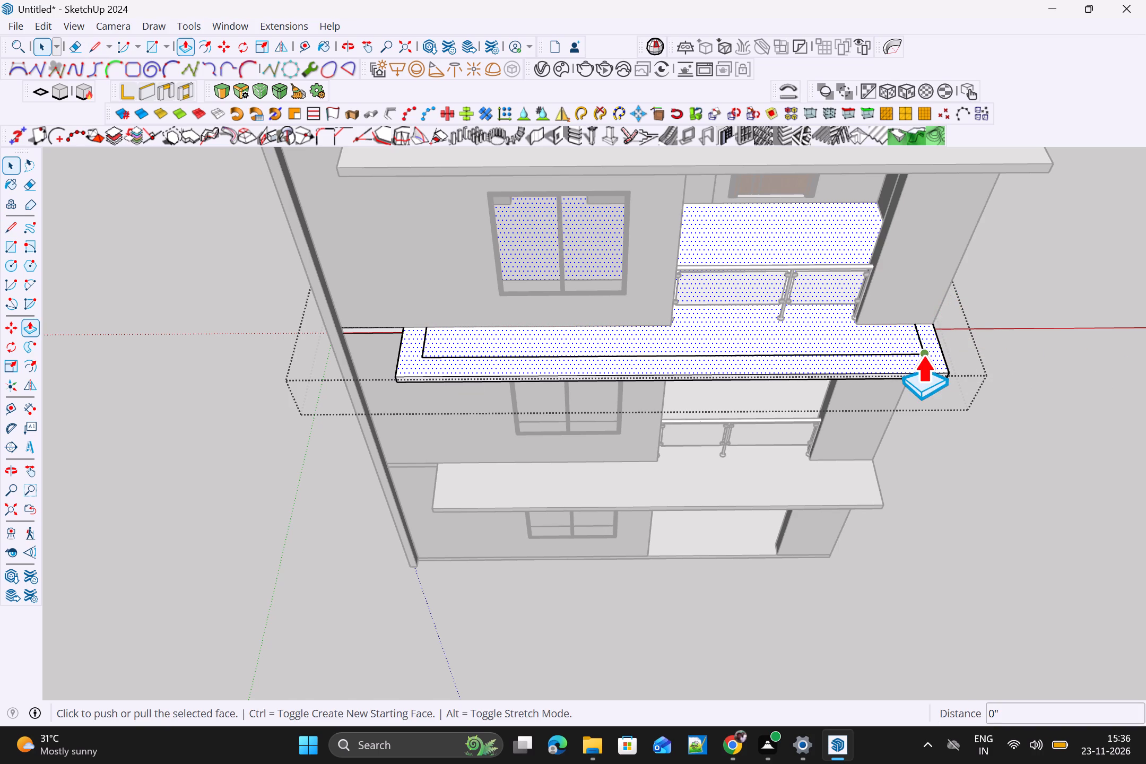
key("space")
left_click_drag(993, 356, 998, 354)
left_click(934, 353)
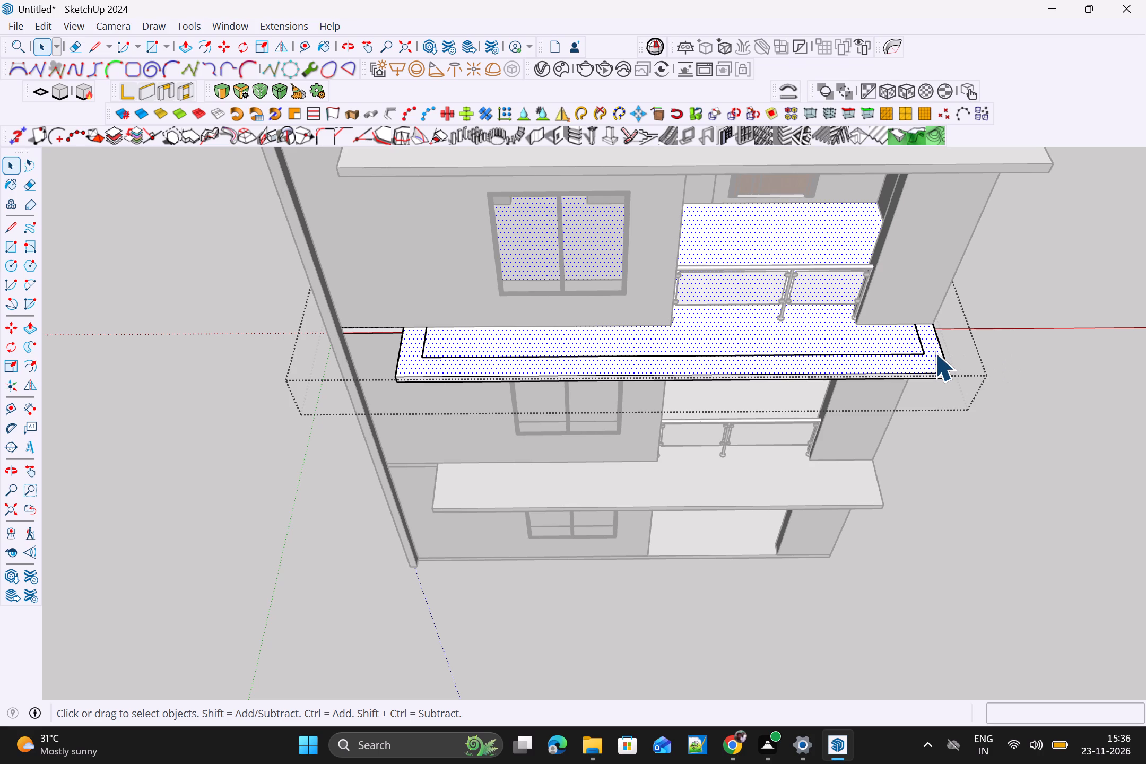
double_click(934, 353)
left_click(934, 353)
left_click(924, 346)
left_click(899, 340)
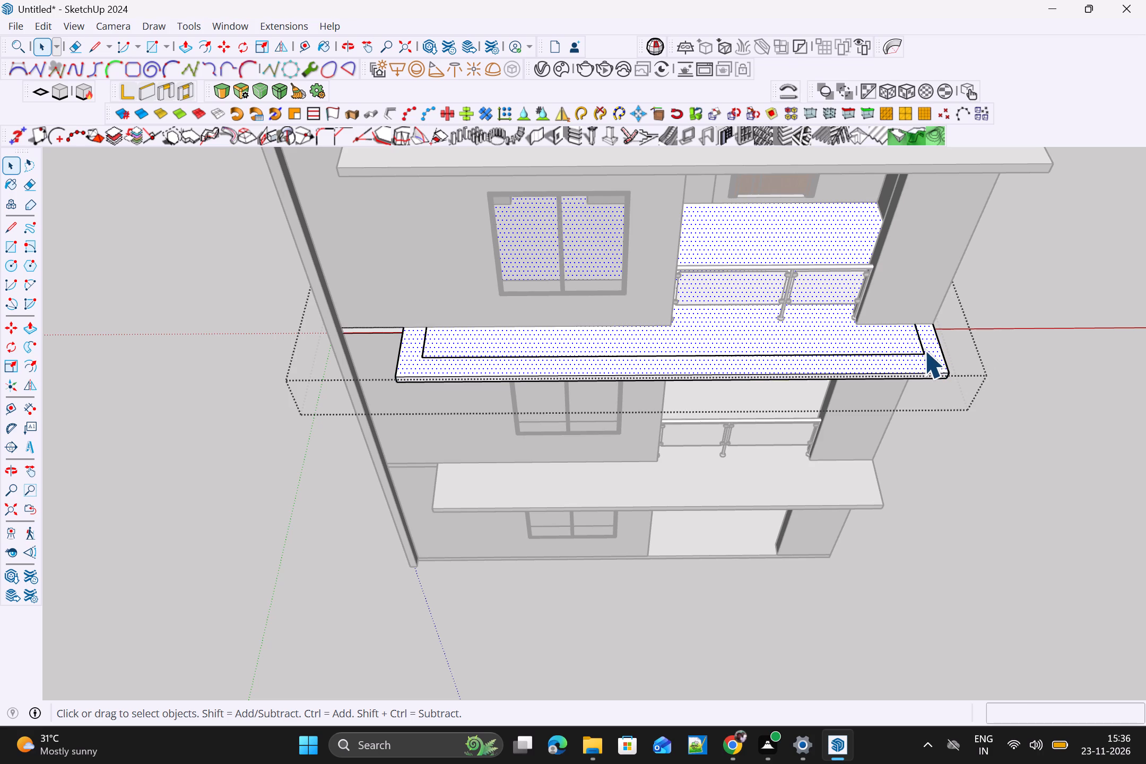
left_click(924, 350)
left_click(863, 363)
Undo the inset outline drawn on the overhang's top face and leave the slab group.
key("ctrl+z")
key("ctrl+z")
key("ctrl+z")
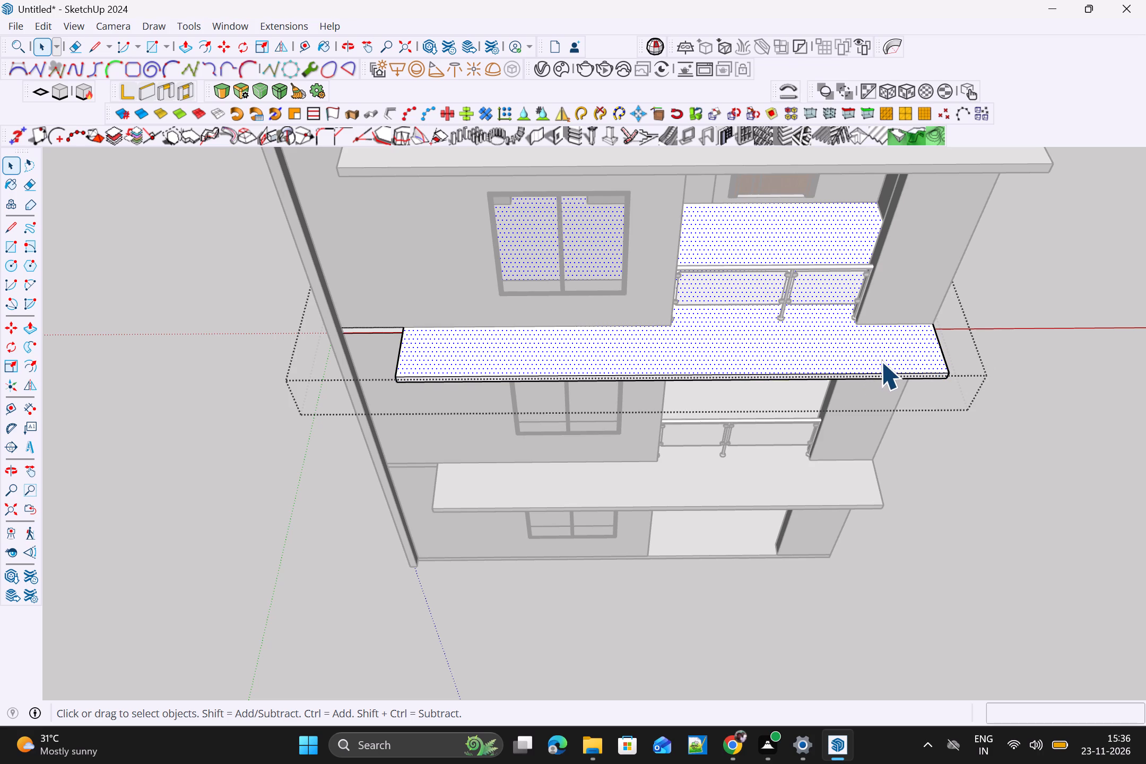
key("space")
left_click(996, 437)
Inside the slab group below the top-storey window, draw a rectangle about 22'11" by 2'10" covering the overhang's top face.
left_click(823, 358)
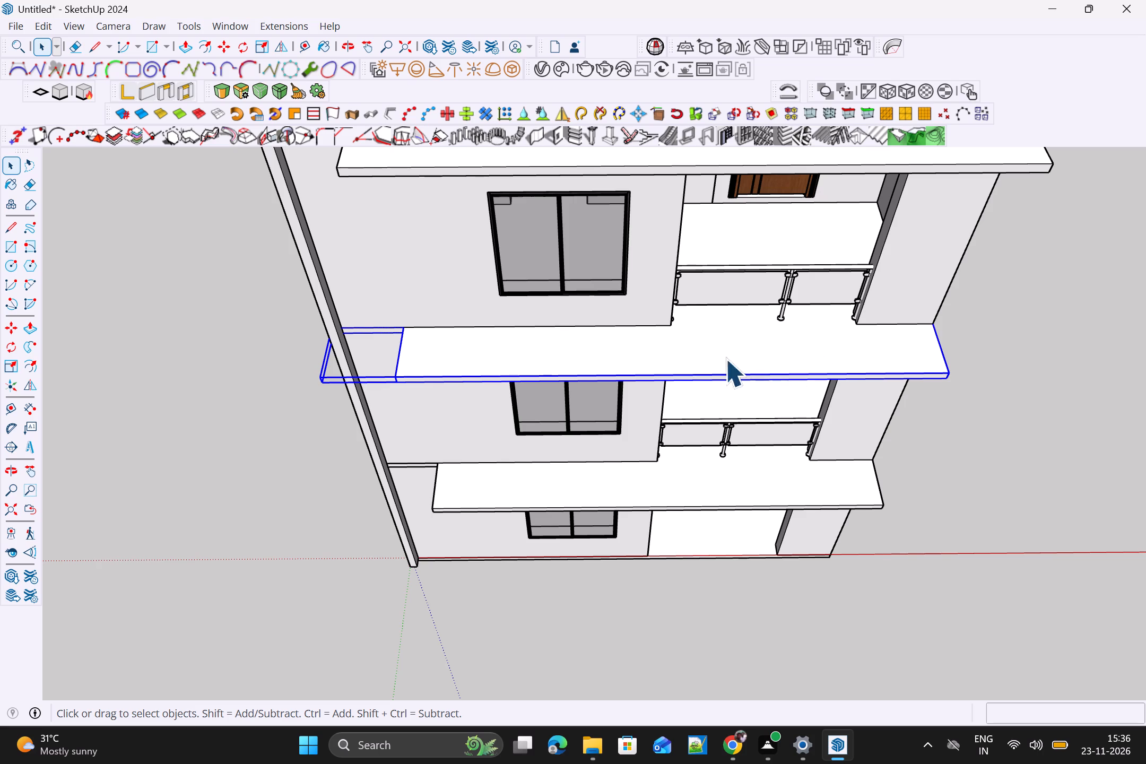
double_click(678, 359)
triple_click(683, 359)
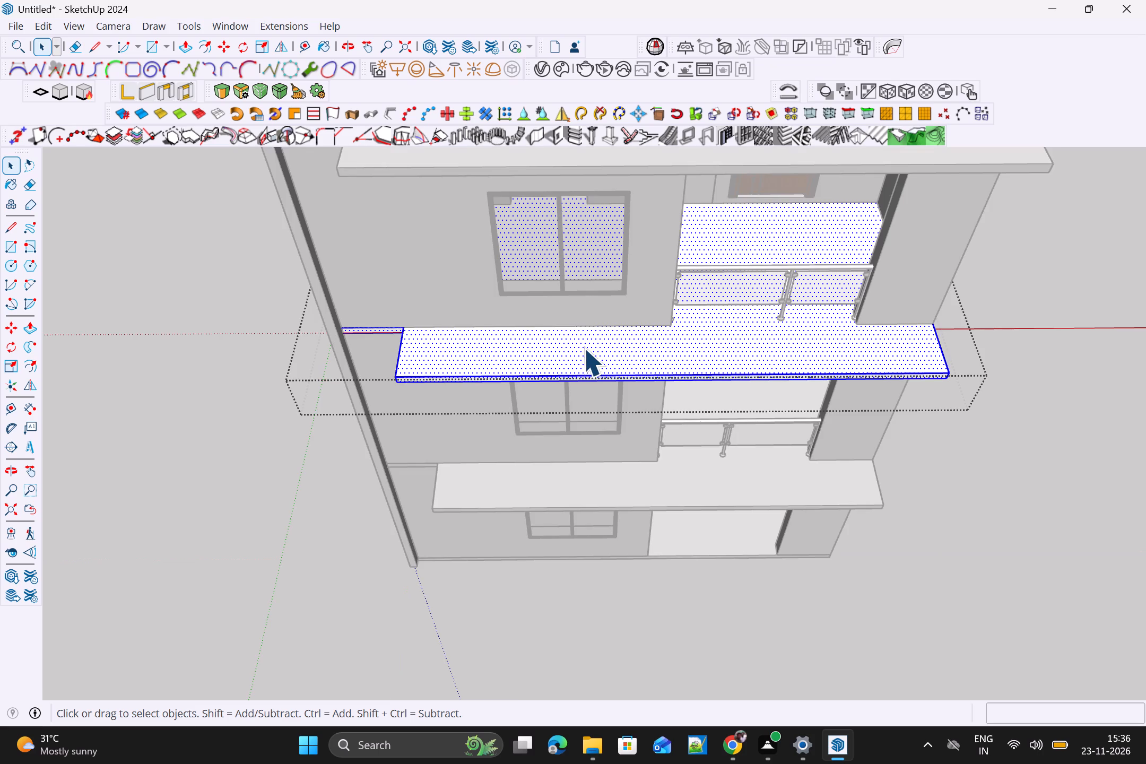
left_click(584, 348)
left_click(582, 348)
key("r")
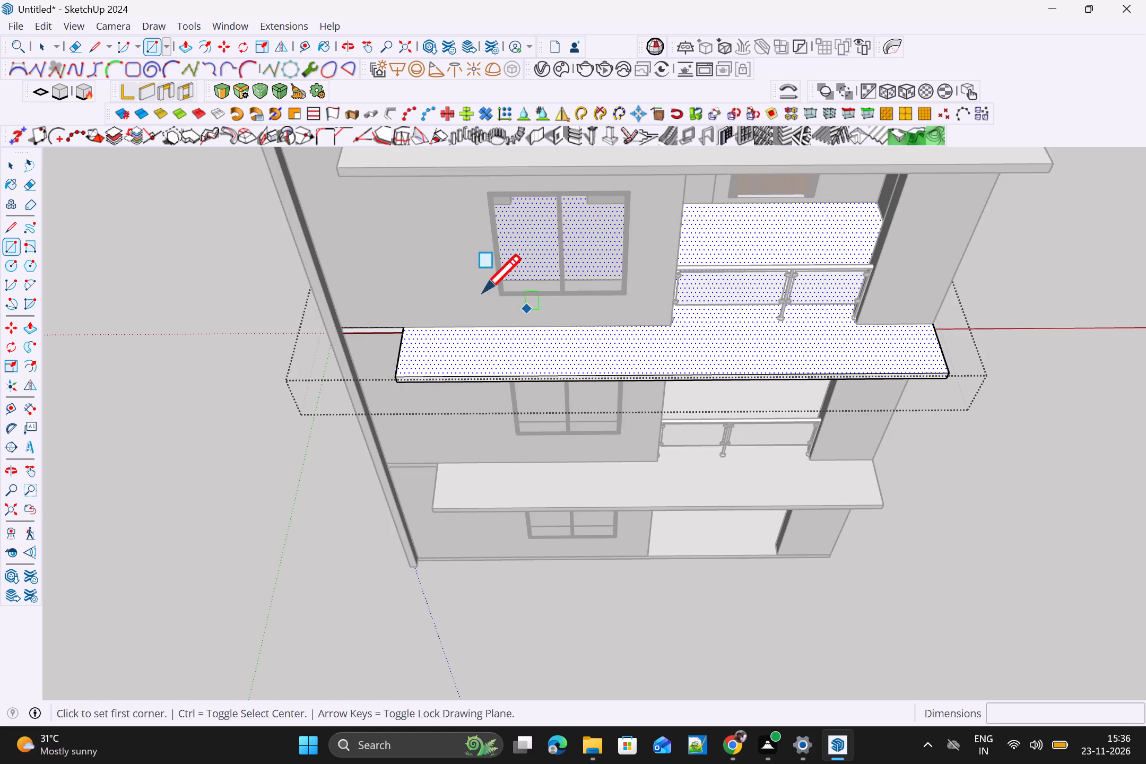
left_click(405, 326)
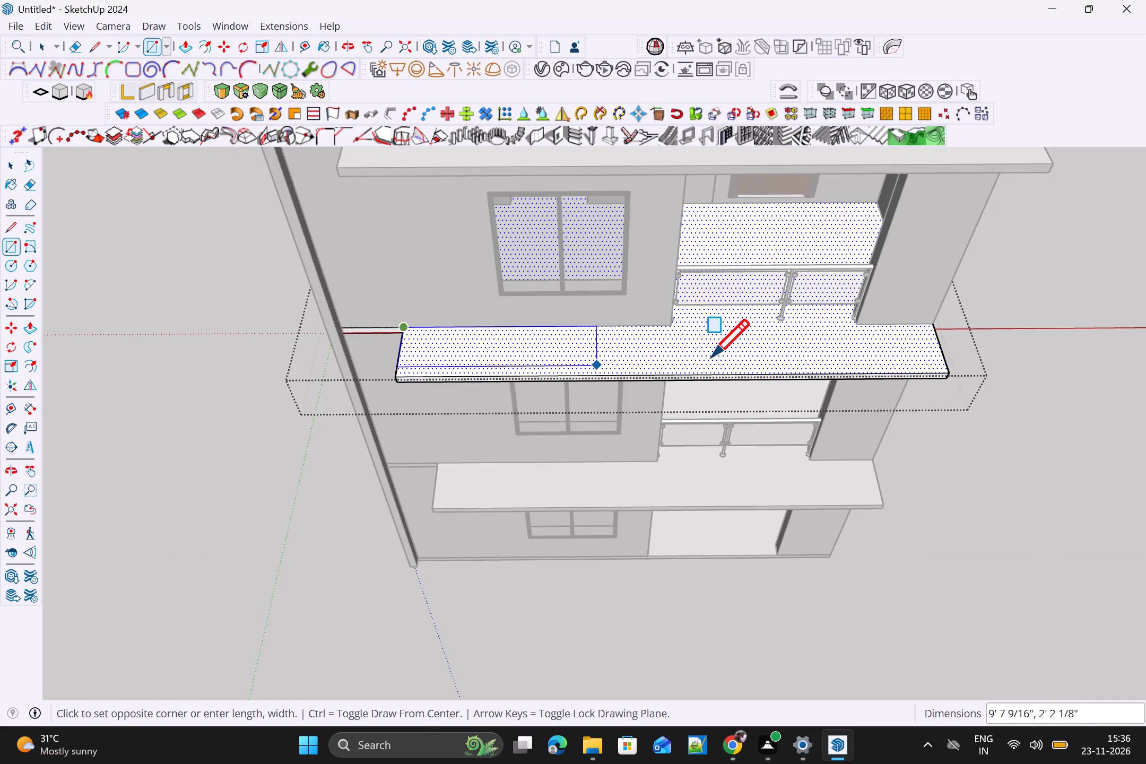
left_click(949, 370)
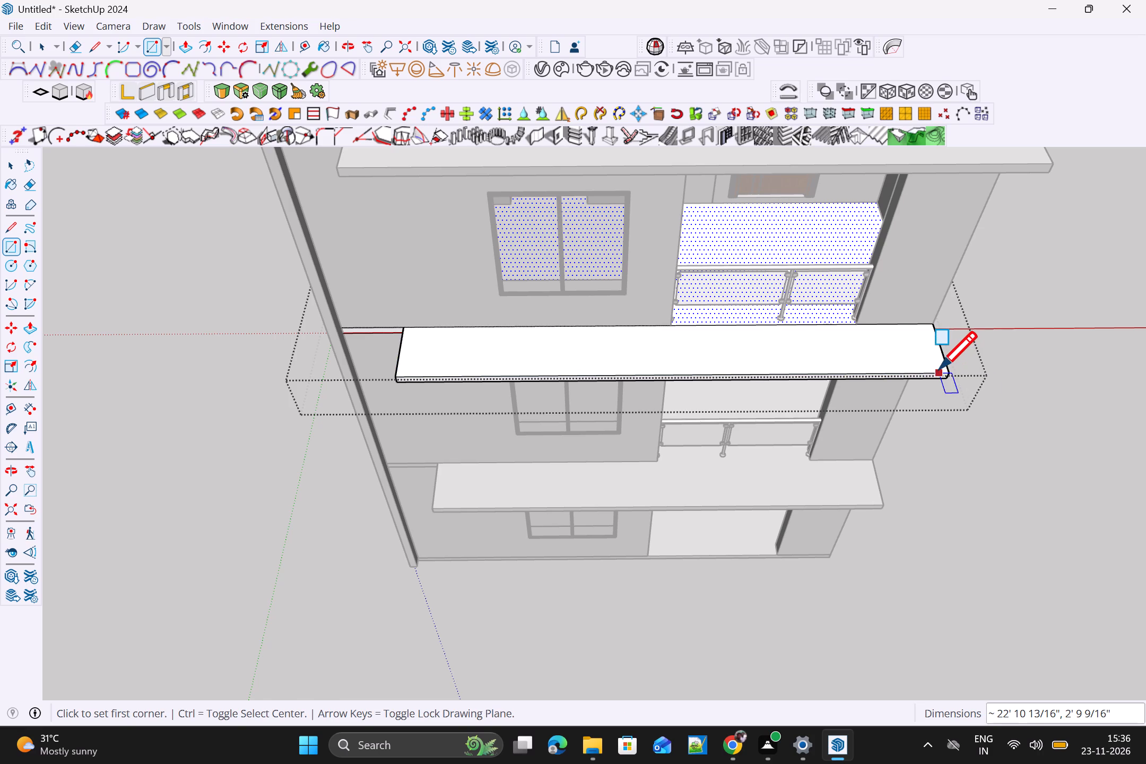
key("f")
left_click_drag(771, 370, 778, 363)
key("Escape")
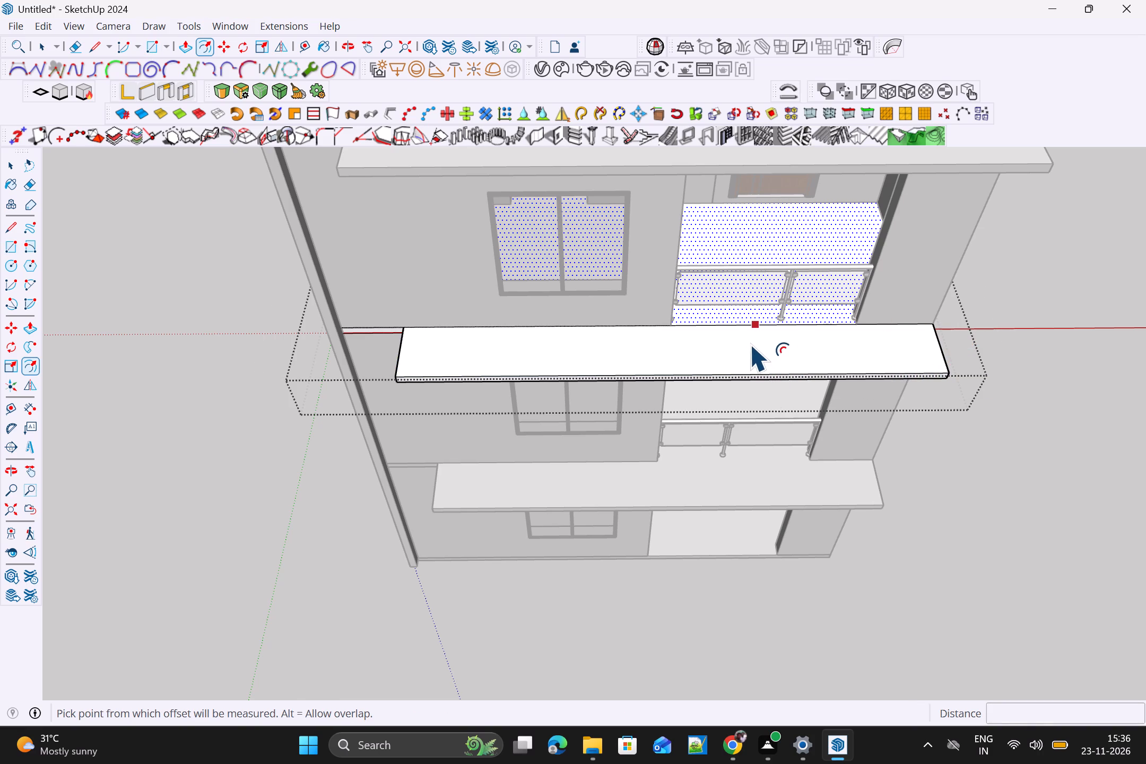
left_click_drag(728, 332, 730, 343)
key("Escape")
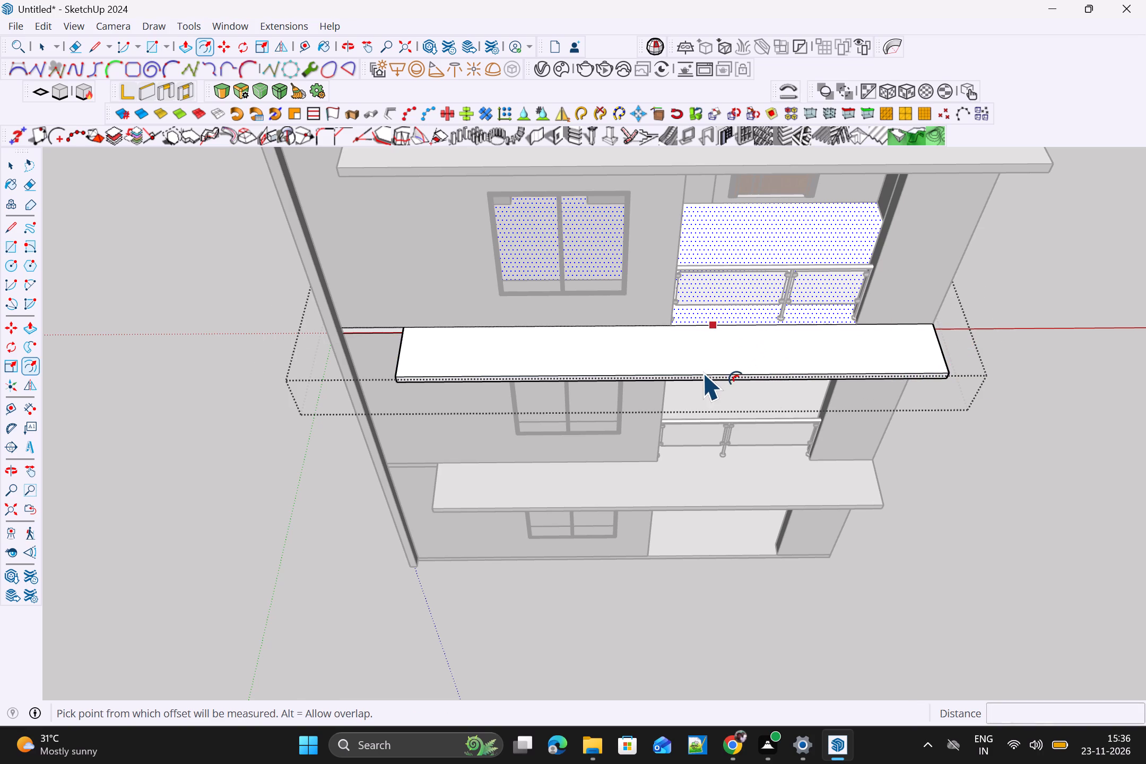
Offset the overhang's rectangular top face inward by about 6".
key("space")
left_click(705, 369)
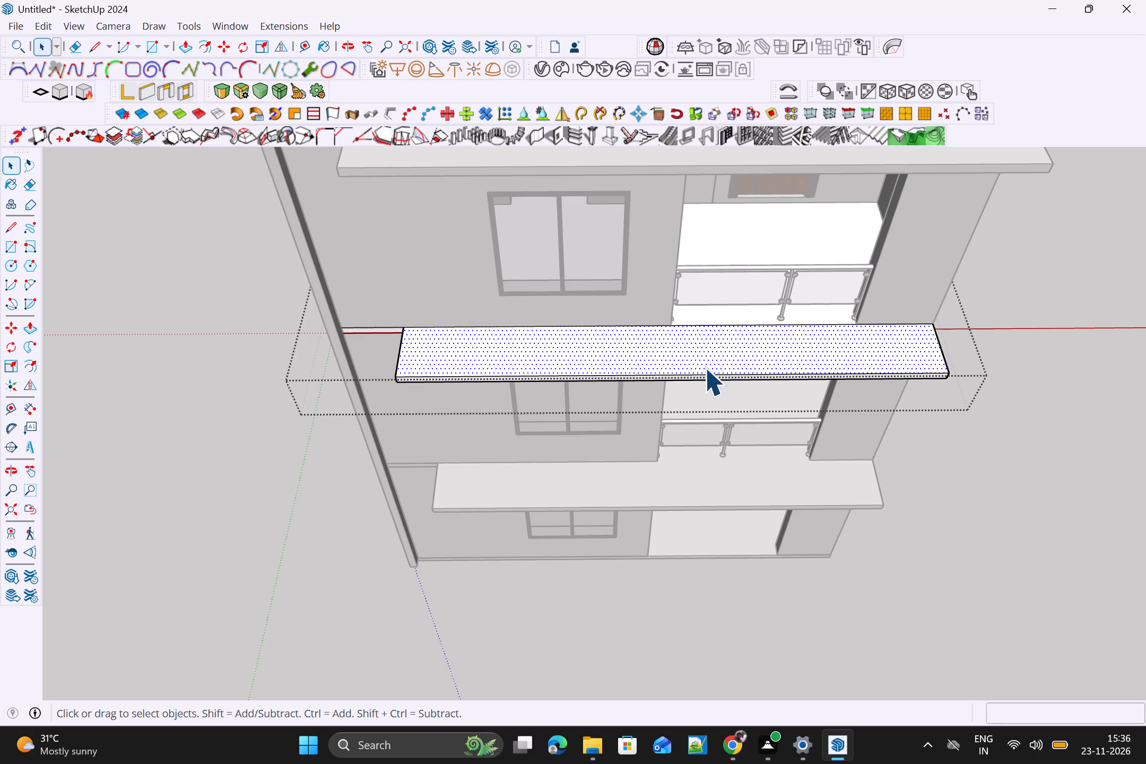
key("f")
left_click_drag(709, 326, 714, 331)
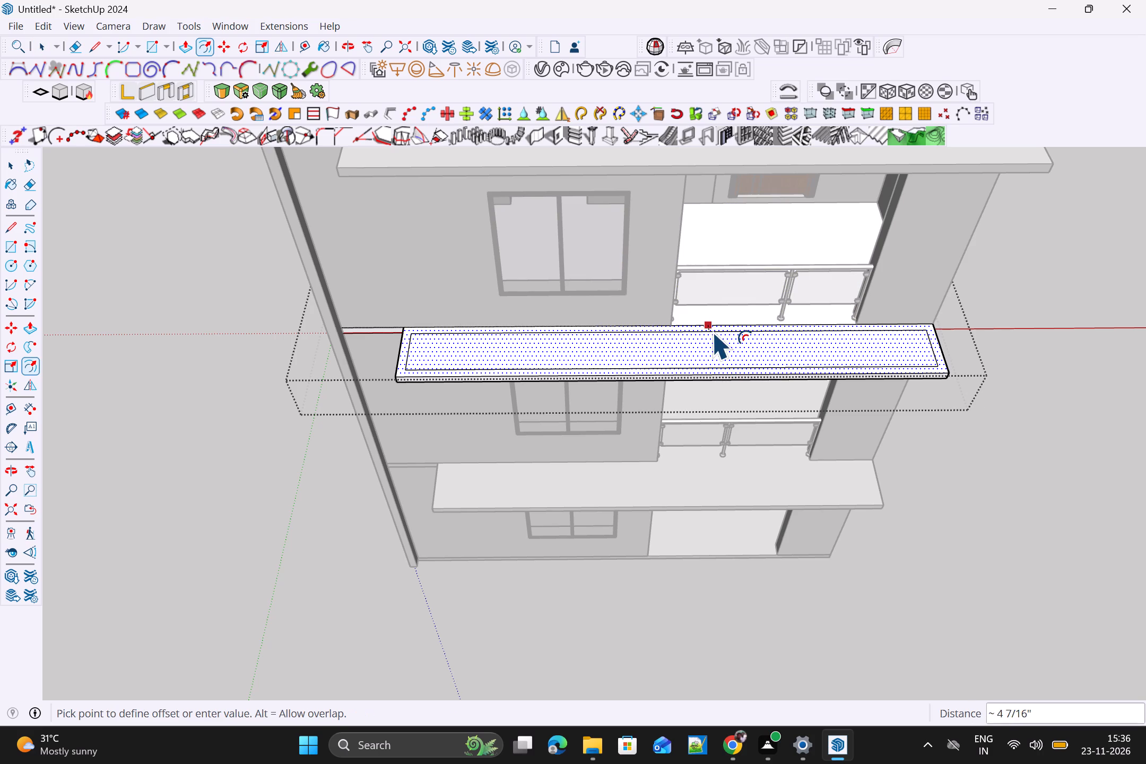
left_click_drag(714, 331, 714, 335)
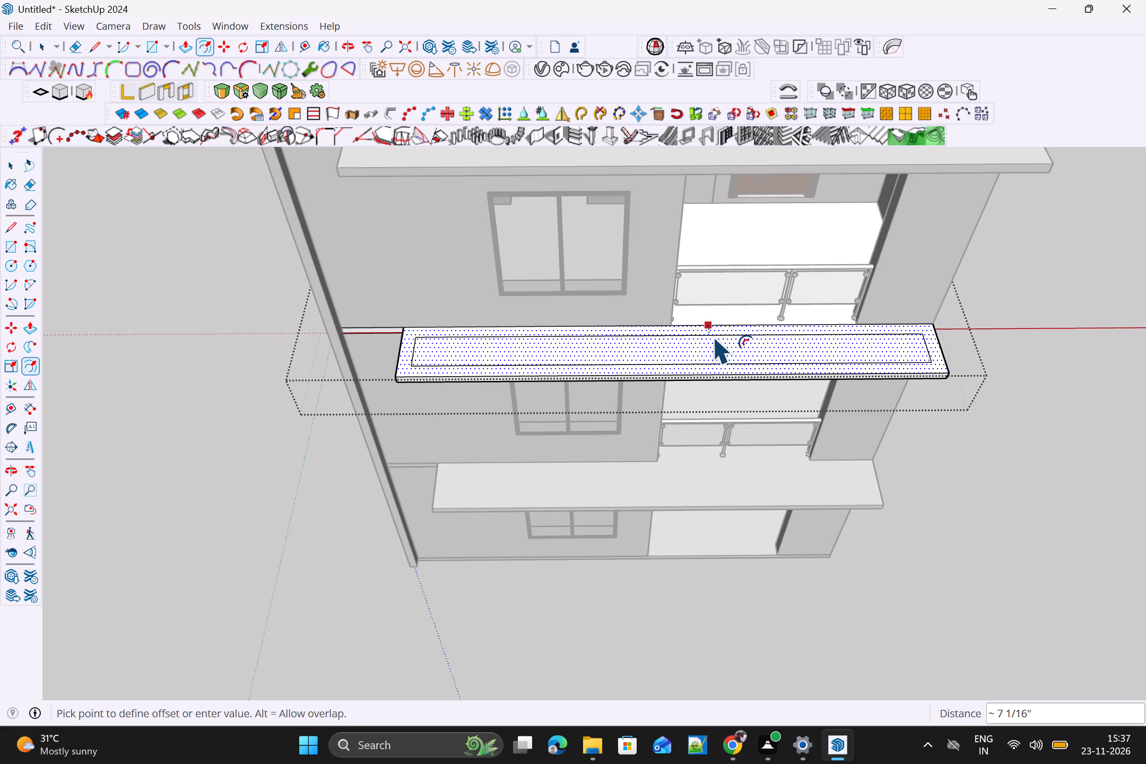
left_click_drag(714, 335, 719, 333)
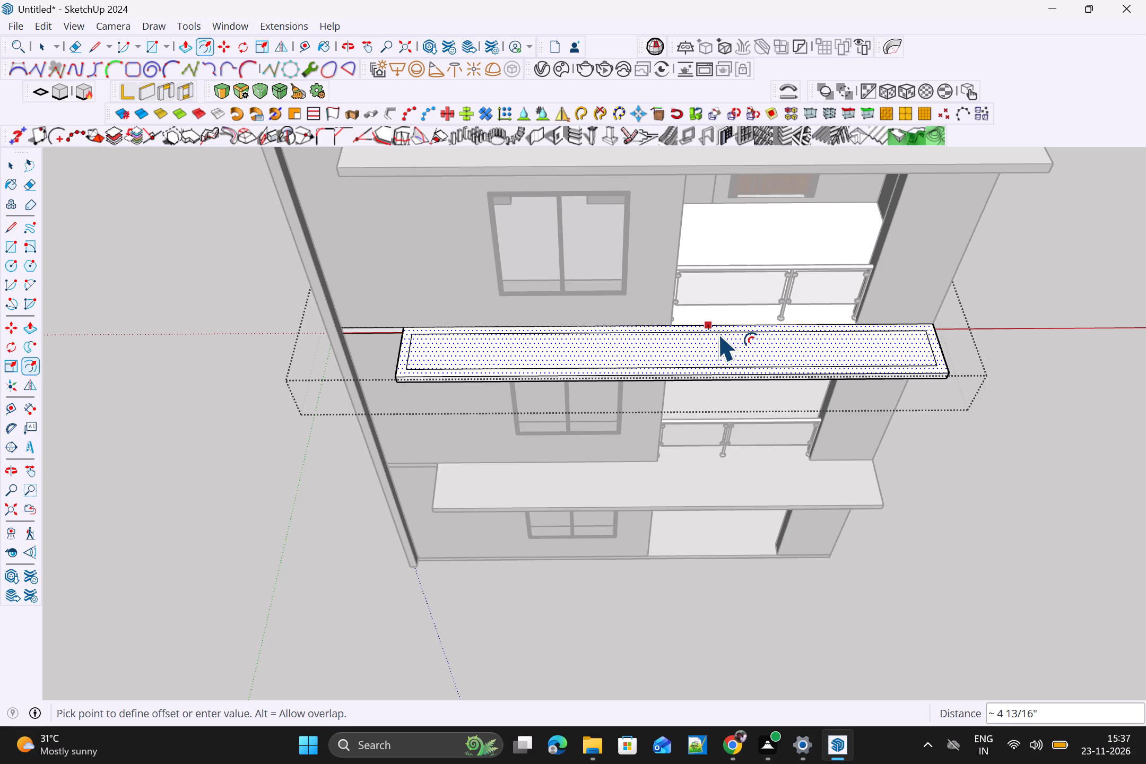
left_click_drag(719, 333, 719, 334)
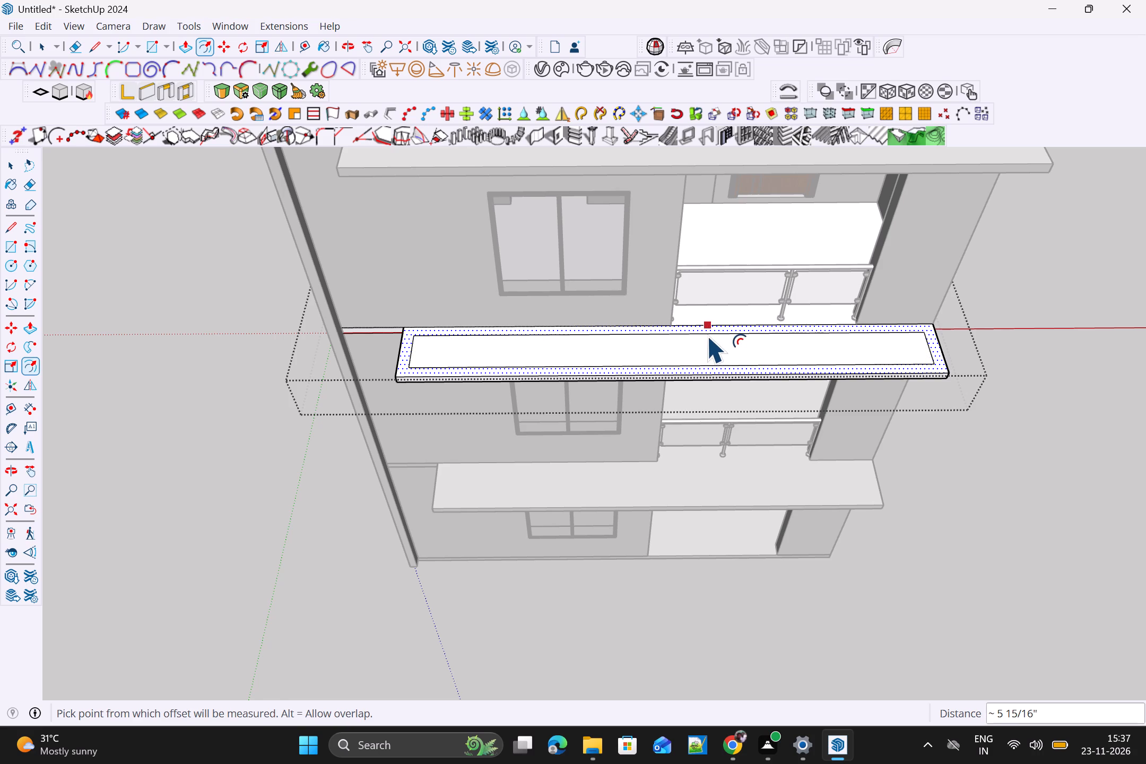
Draw two short lines, about 6" each, joining the inset outline's rear corners to the overhang's rear edge.
key("space")
scroll(825, 334, "up", 3)
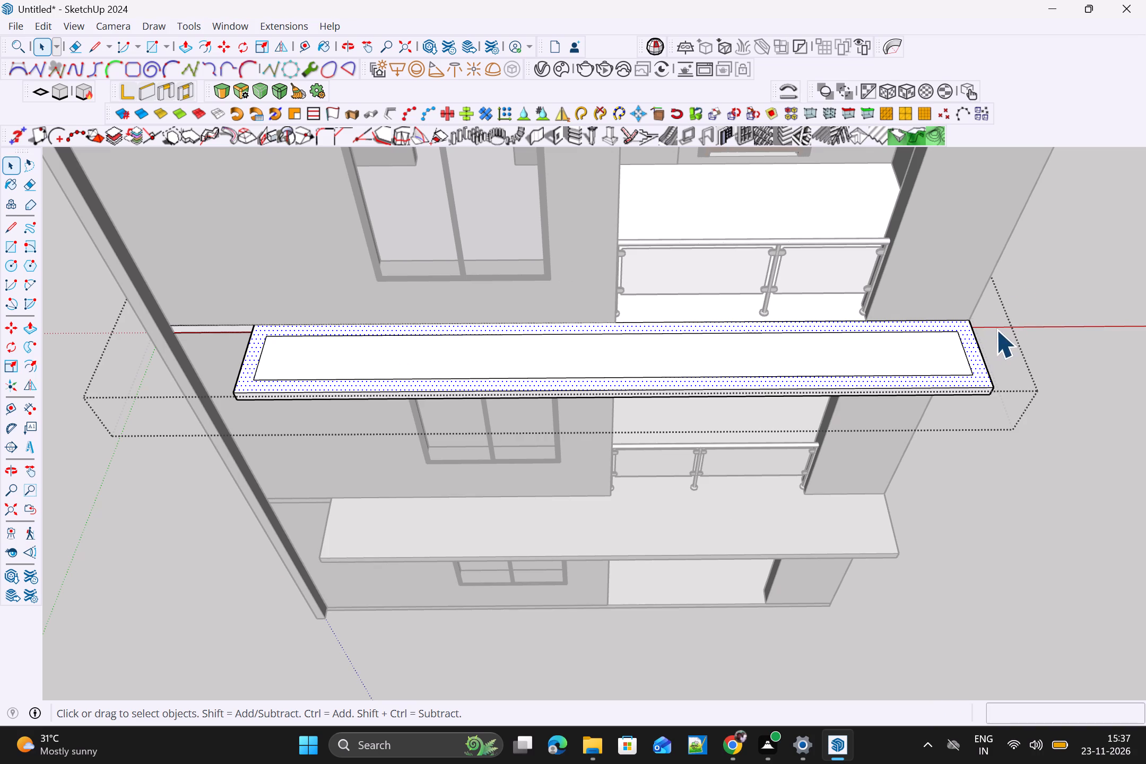
key("l")
scroll(946, 331, "up", 4)
left_click(957, 332)
left_click(952, 321)
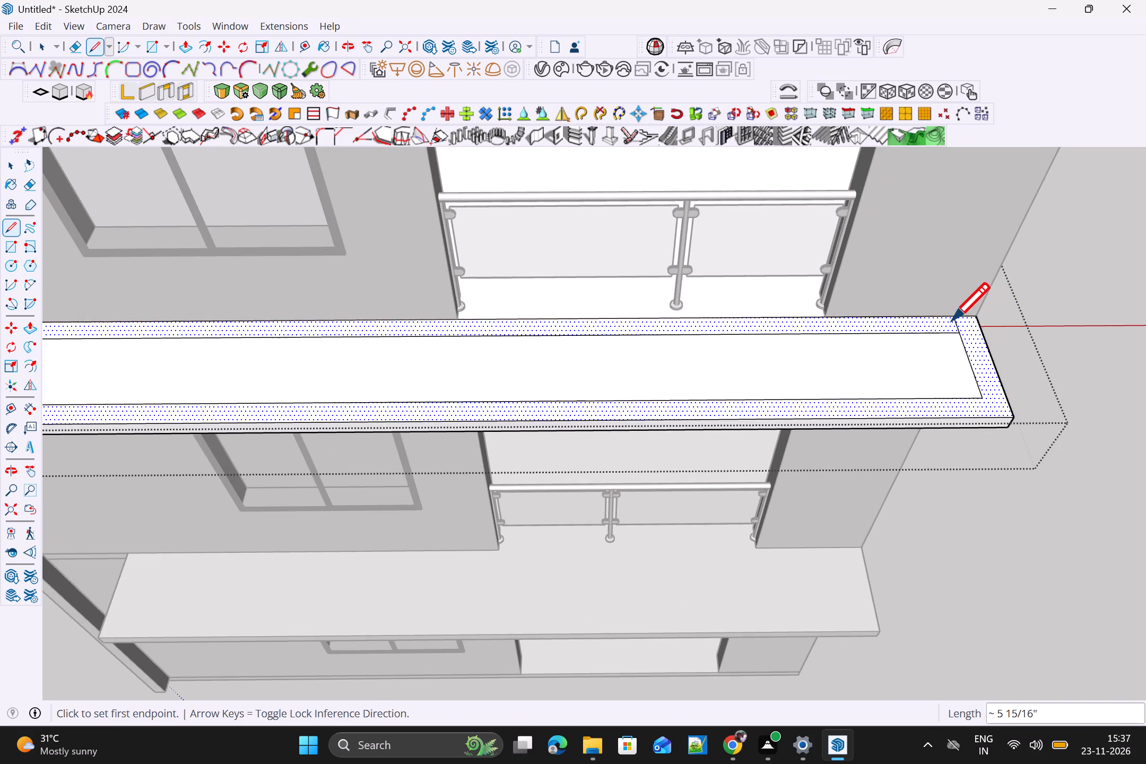
scroll(956, 328, "down", 8)
scroll(455, 338, "up", 4)
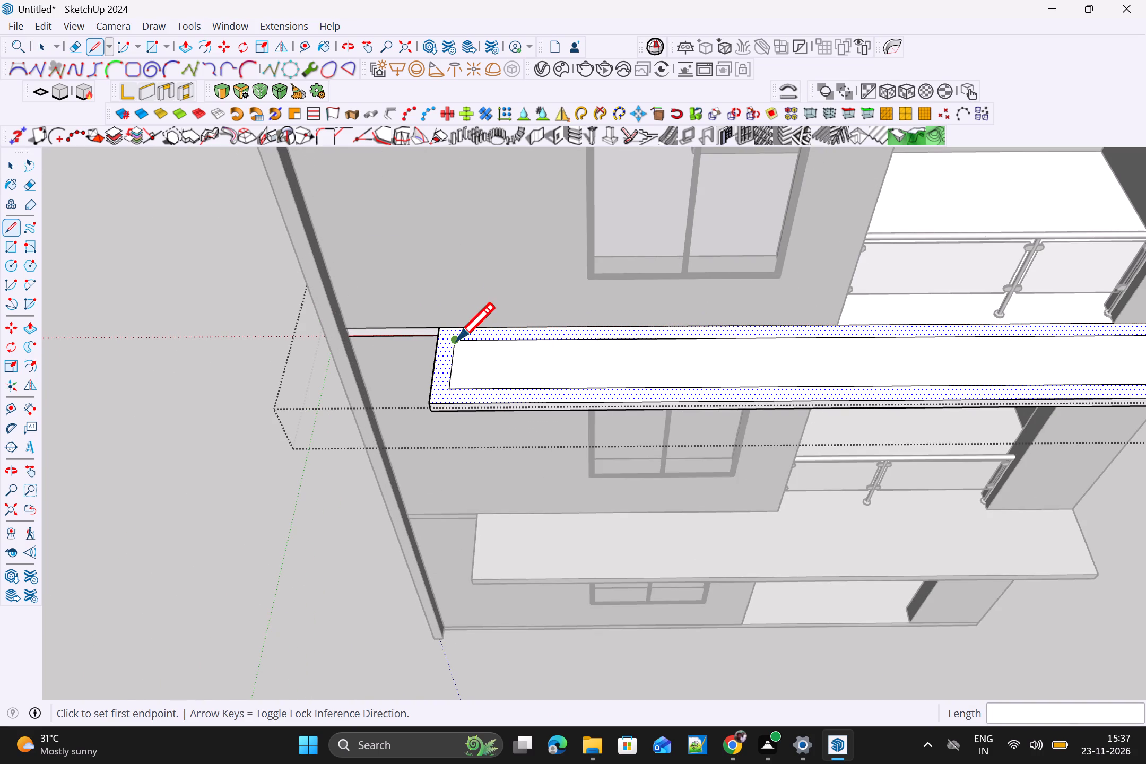
left_click(457, 341)
left_click(459, 329)
scroll(488, 340, "down", 5)
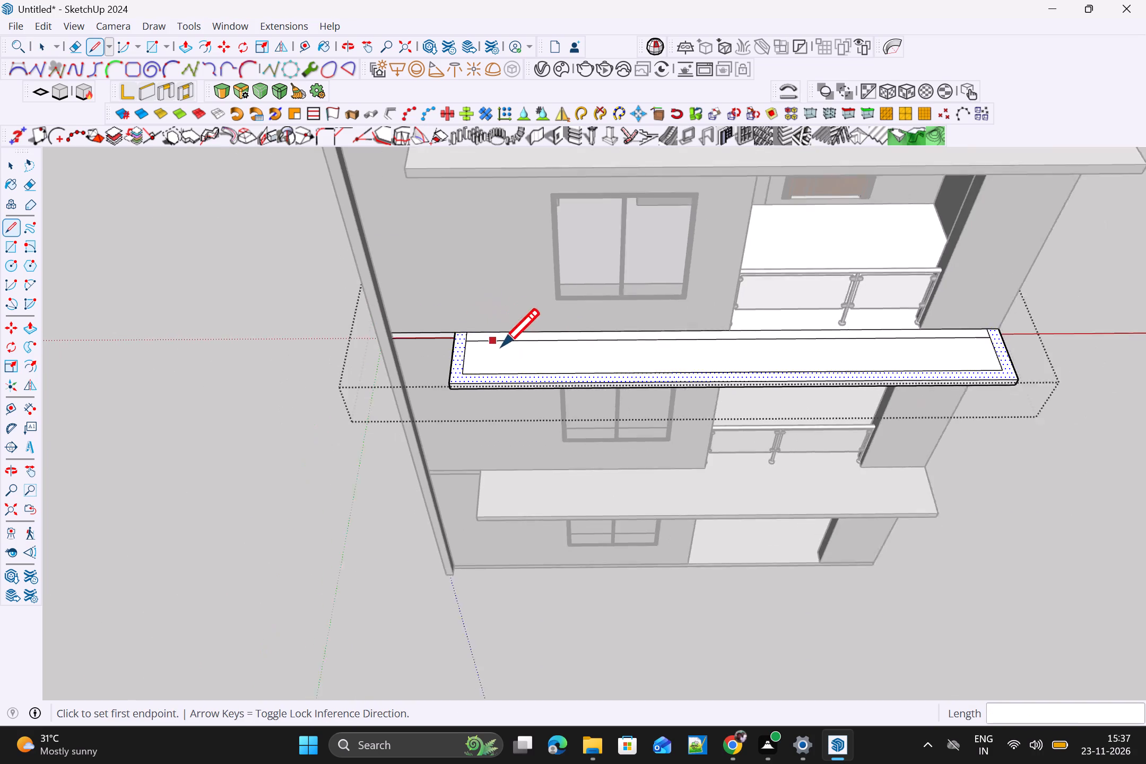
Erase the inset outline's rear line, leaving a U-shaped border strip on the overhang's top face.
key("space")
scroll(531, 349, "up", 3)
key("e")
scroll(540, 347, "up", 4)
left_click_drag(536, 333, 535, 335)
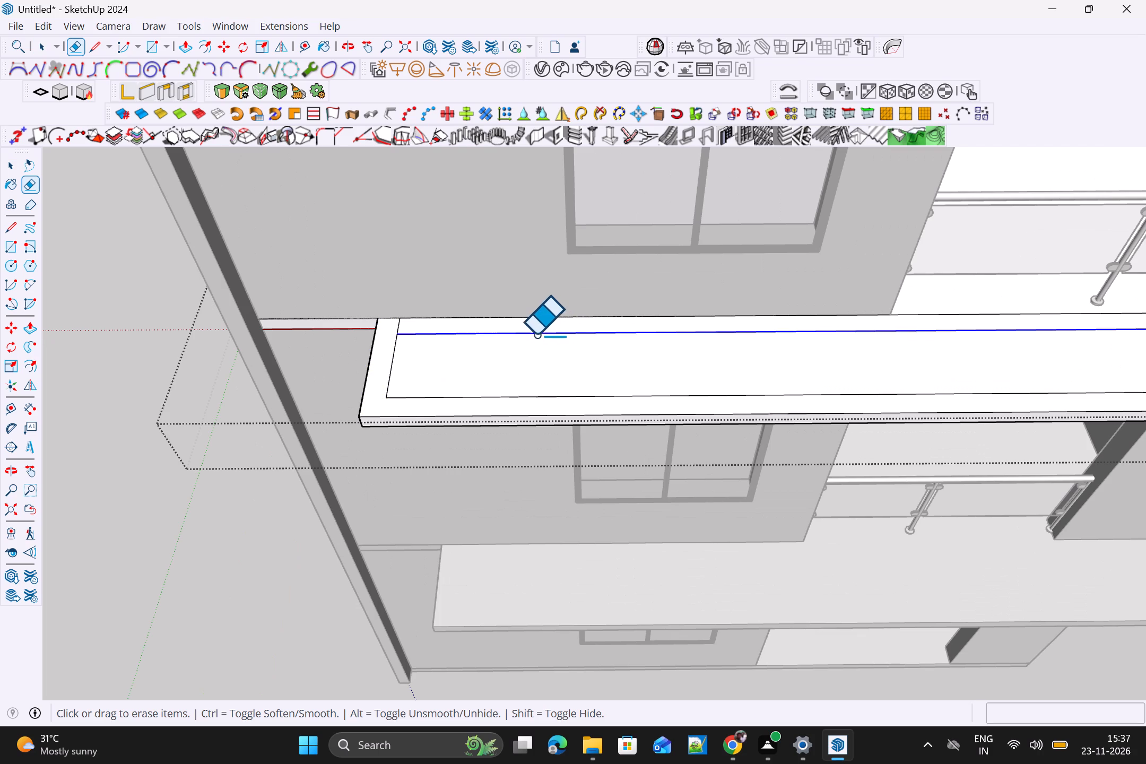
left_click_drag(535, 335, 533, 345)
Push/Pull the U-shaped border strip up about 11 1/8" as a parapet around the overhang, and leave the slab group.
scroll(534, 345, "down", 11)
key("p")
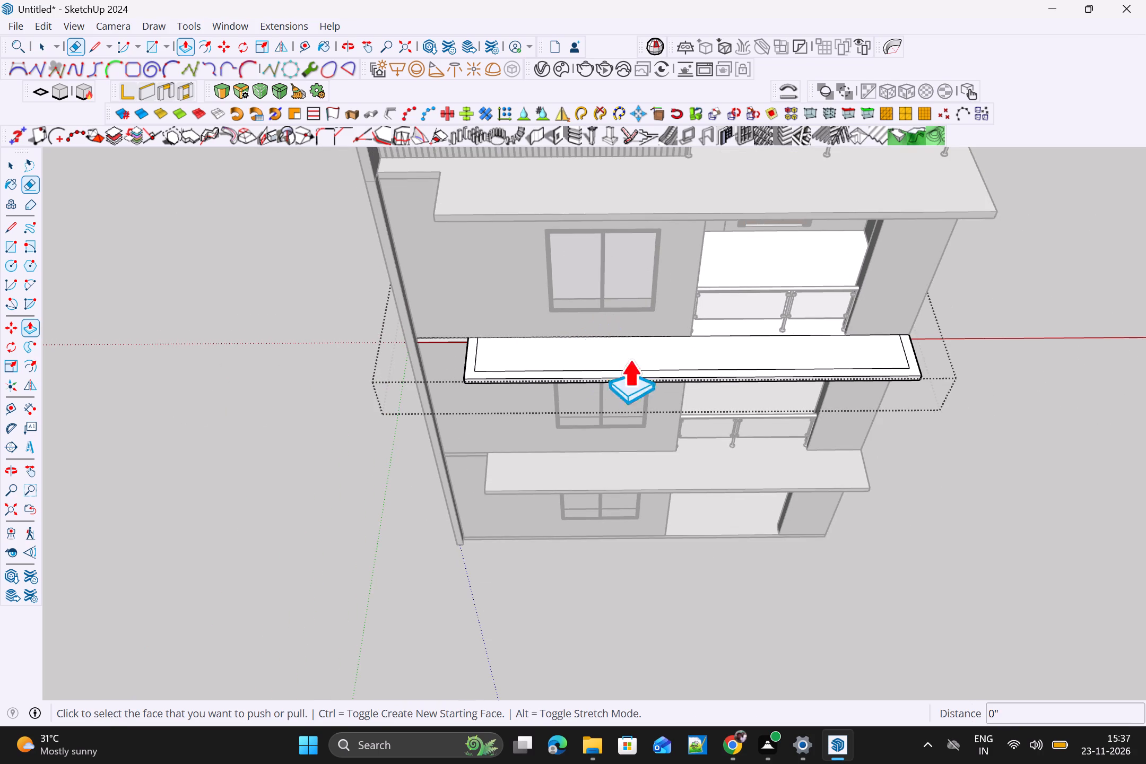
scroll(914, 342, "up", 4)
left_click(913, 363)
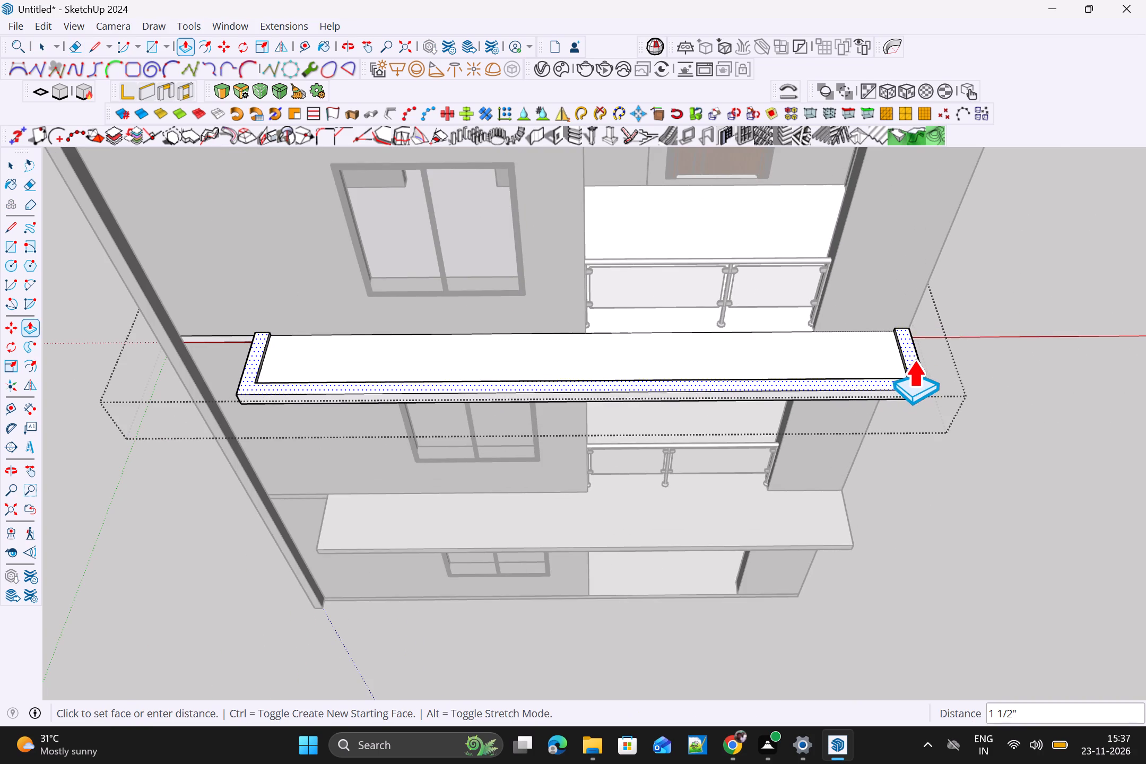
scroll(911, 360, "down", 12)
middle_click_drag(923, 375, 922, 314)
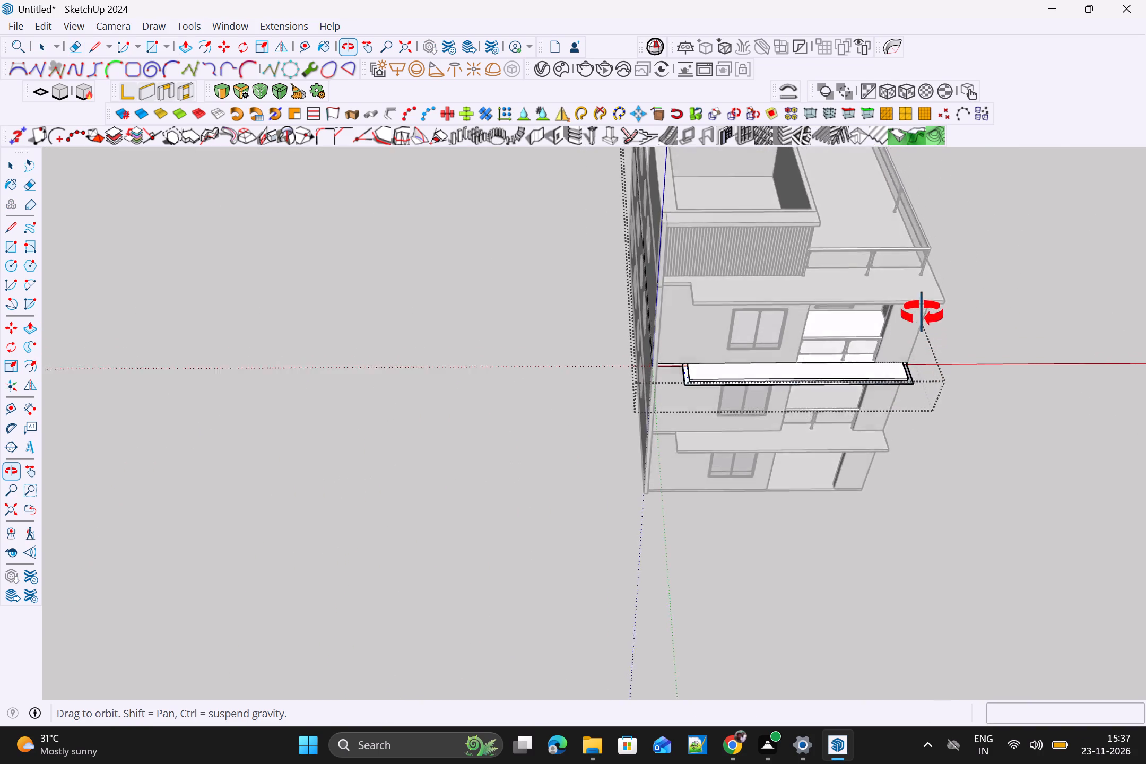
middle_click_drag(922, 314, 916, 211)
scroll(916, 212, "up", 1)
scroll(904, 311, "up", 4)
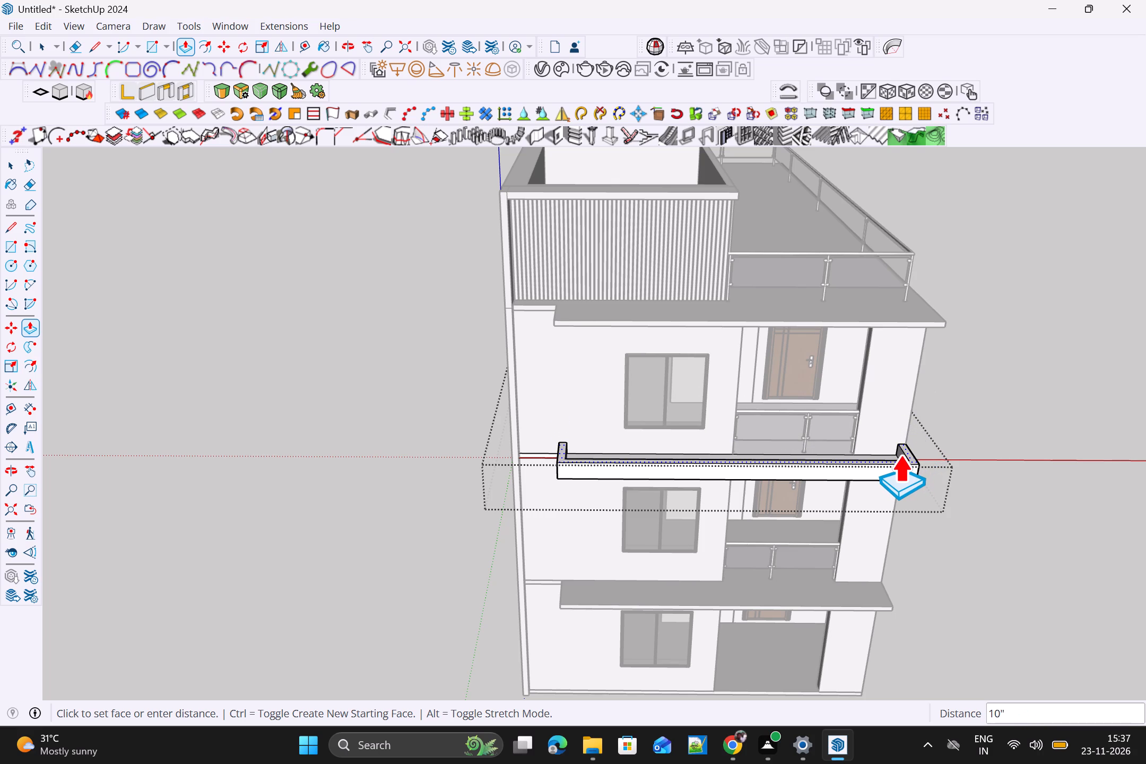
scroll(899, 455, "up", 2)
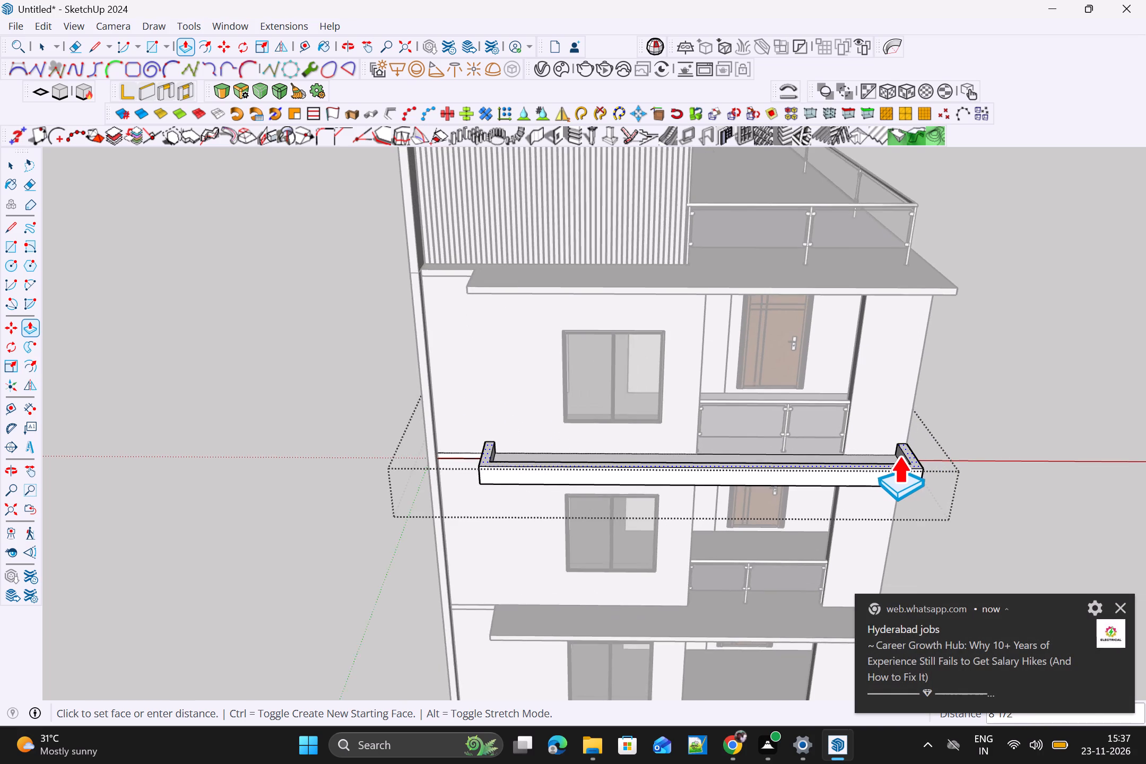
scroll(897, 455, "up", 2)
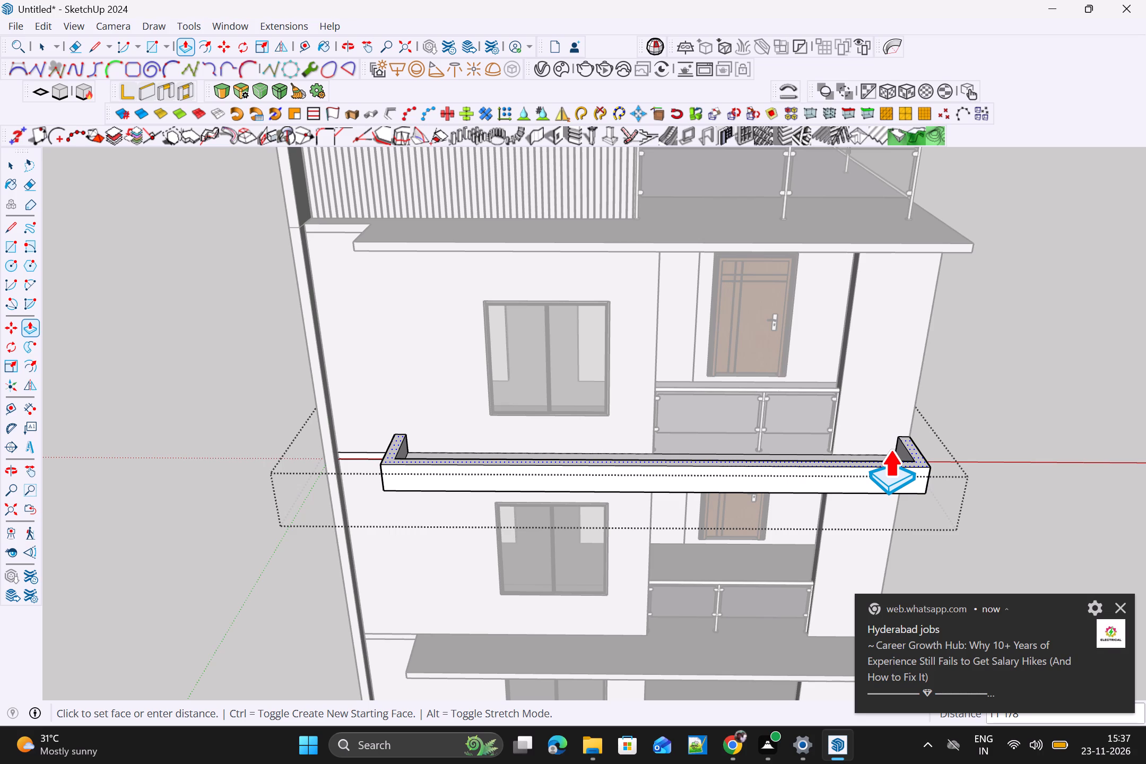
scroll(890, 448, "up", 2)
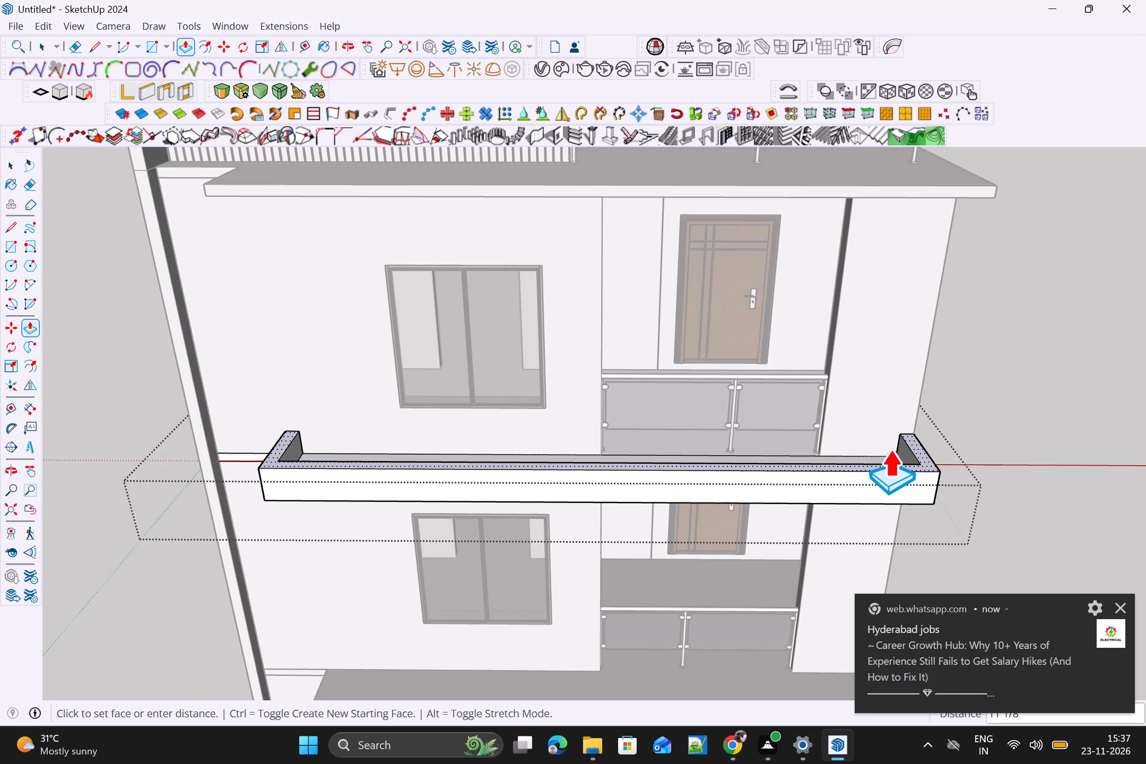
left_click(890, 448)
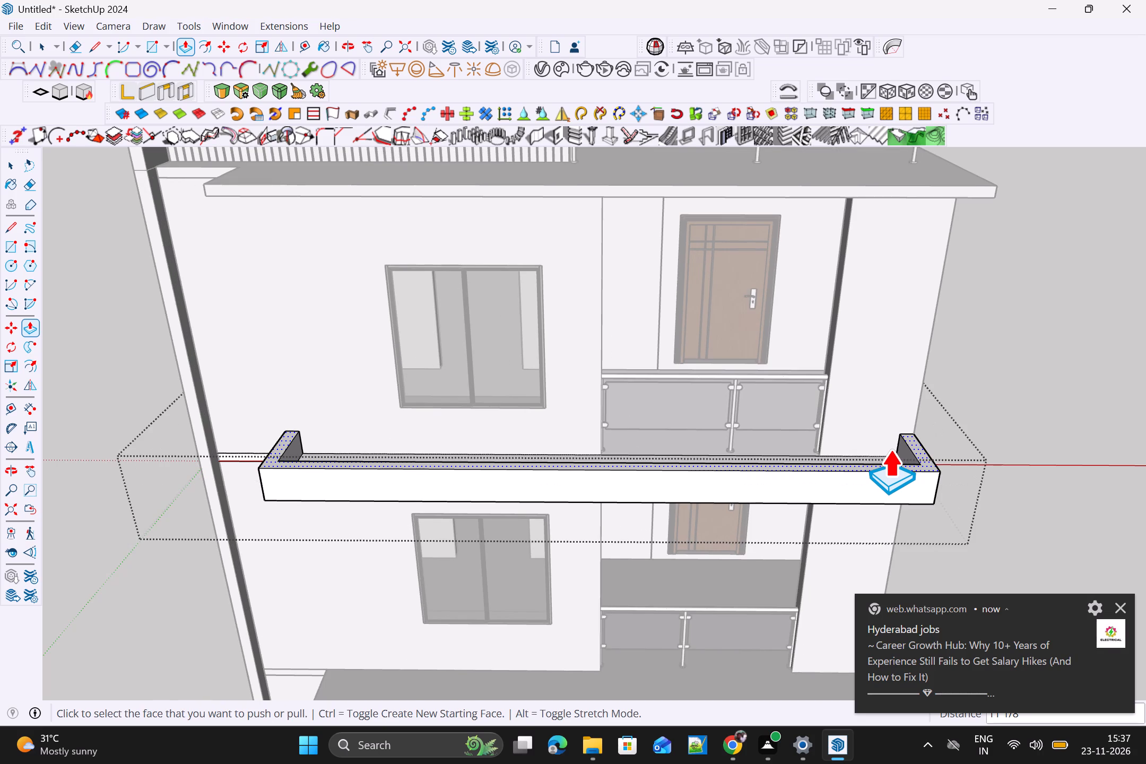
scroll(911, 472, "down", 4)
key("space")
left_click(983, 484)
Examine the parapet-edged overhang on the front elevation from above, the front and the side.
scroll(976, 488, "down", 3)
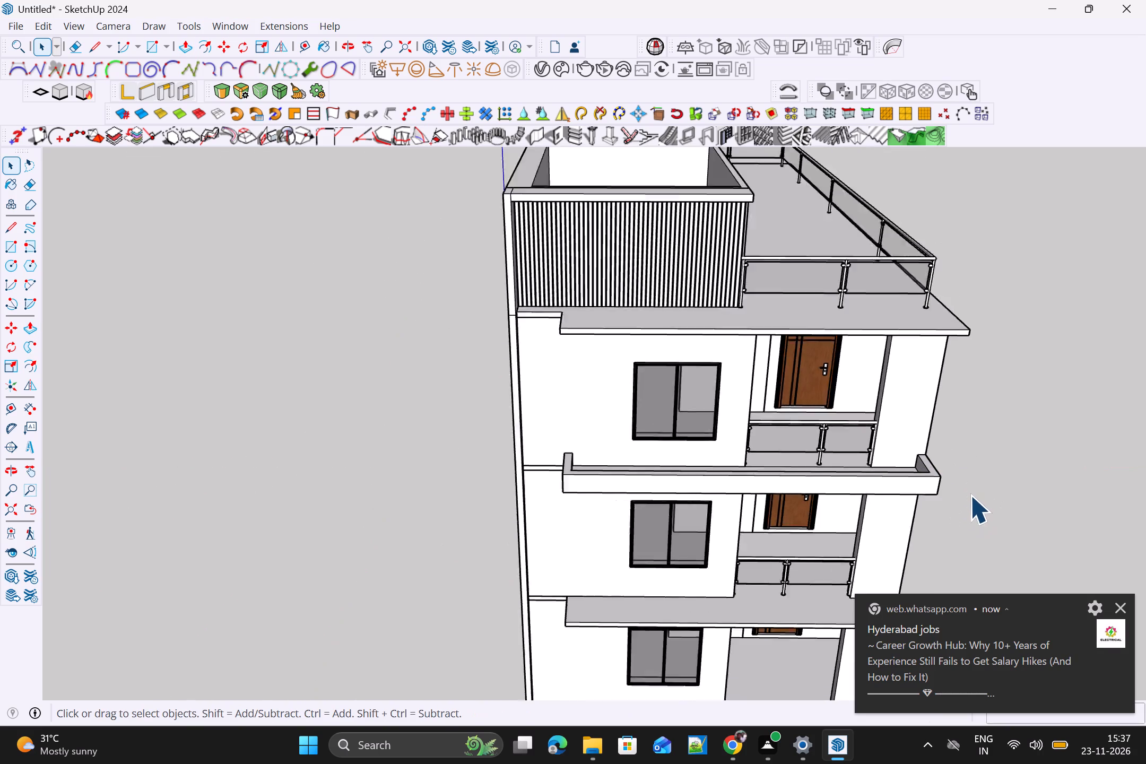
scroll(970, 495, "down", 6)
scroll(985, 503, "up", 1, "shift")
middle_click_drag(985, 503, 939, 415, "shift")
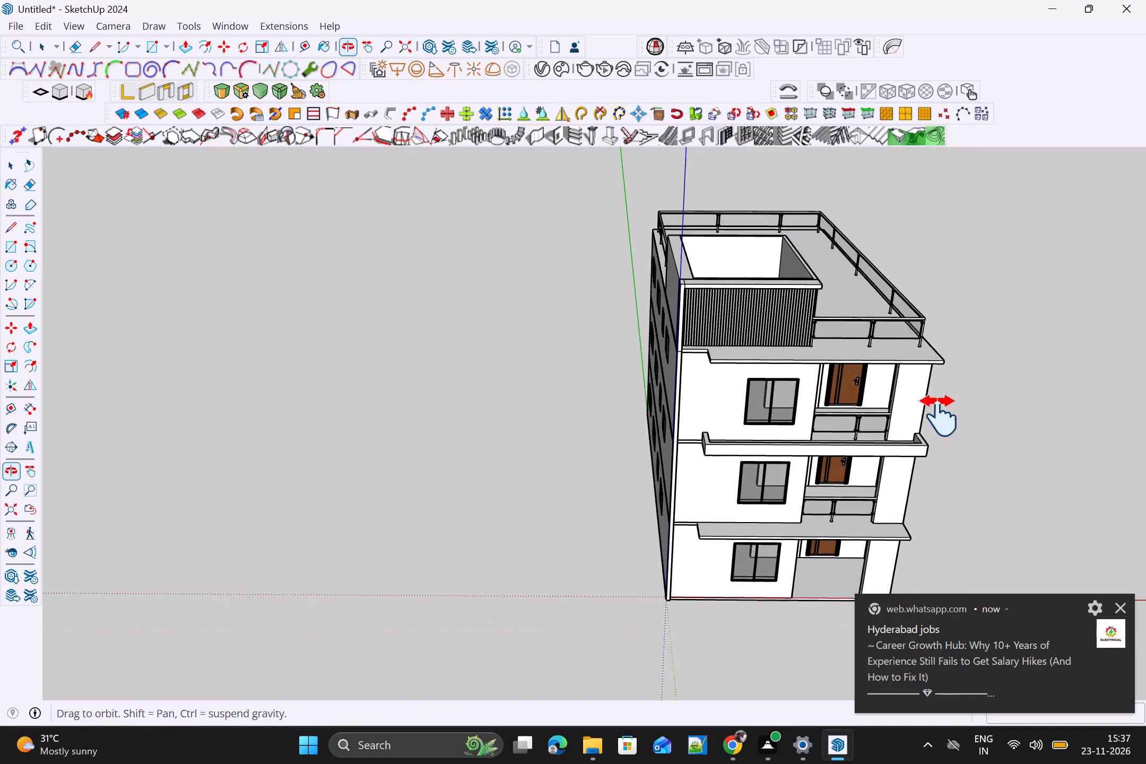
middle_click_drag(939, 415, 914, 354, "shift")
scroll(907, 377, "up", 3)
scroll(916, 386, "down", 1)
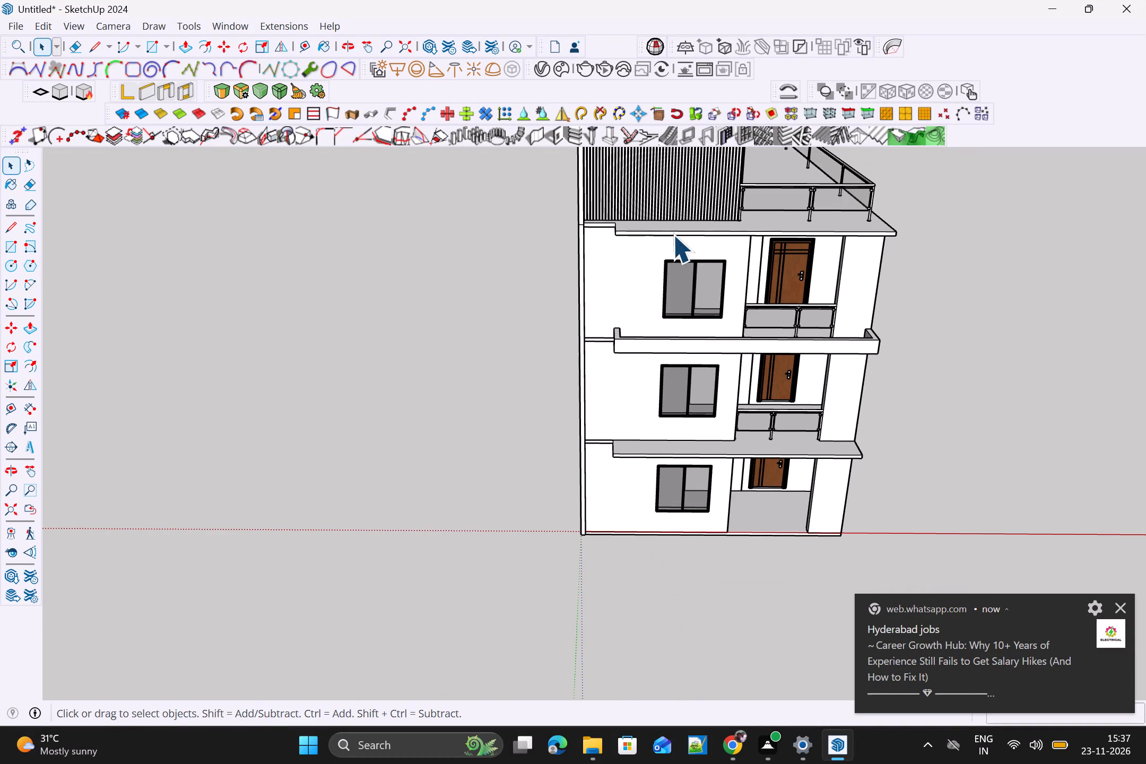
scroll(651, 235, "up", 2)
scroll(682, 258, "down", 3)
scroll(962, 335, "down", 4)
middle_click_drag(936, 386, 901, 335)
middle_click_drag(873, 286, 867, 281)
scroll(946, 399, "up", 5)
middle_click_drag(913, 371, 878, 350)
middle_click_drag(783, 349, 717, 356)
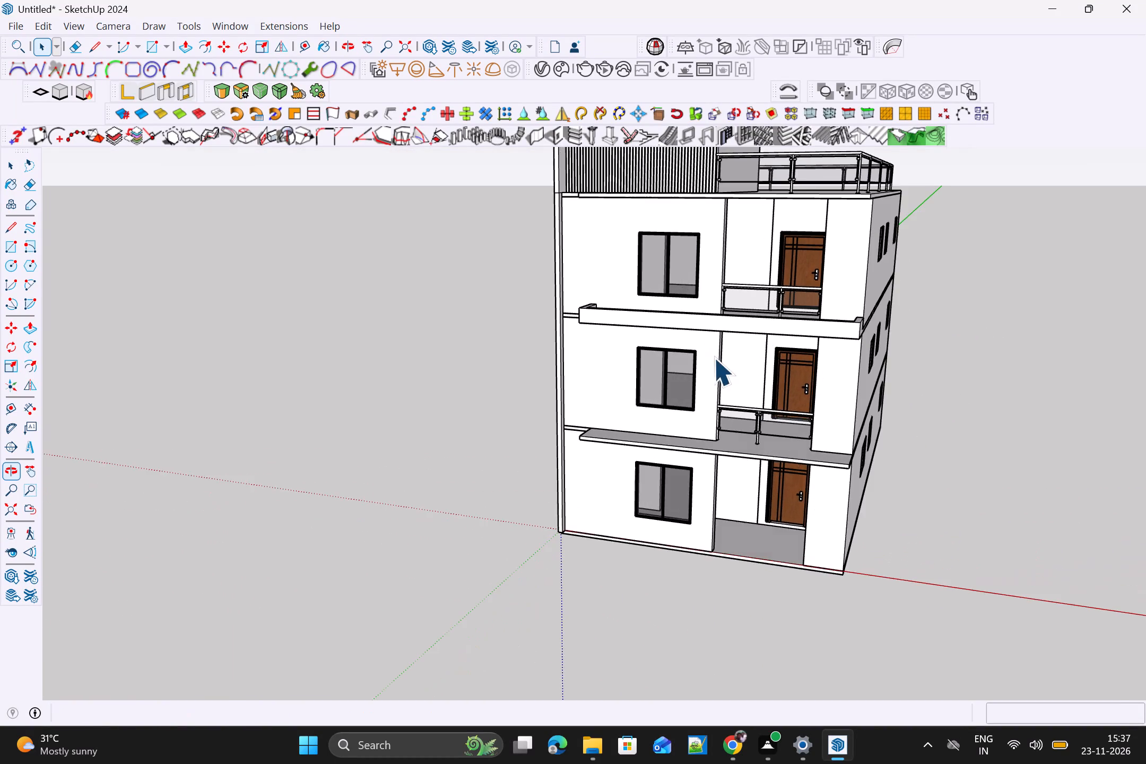
scroll(786, 360, "up", 3)
scroll(808, 358, "down", 2)
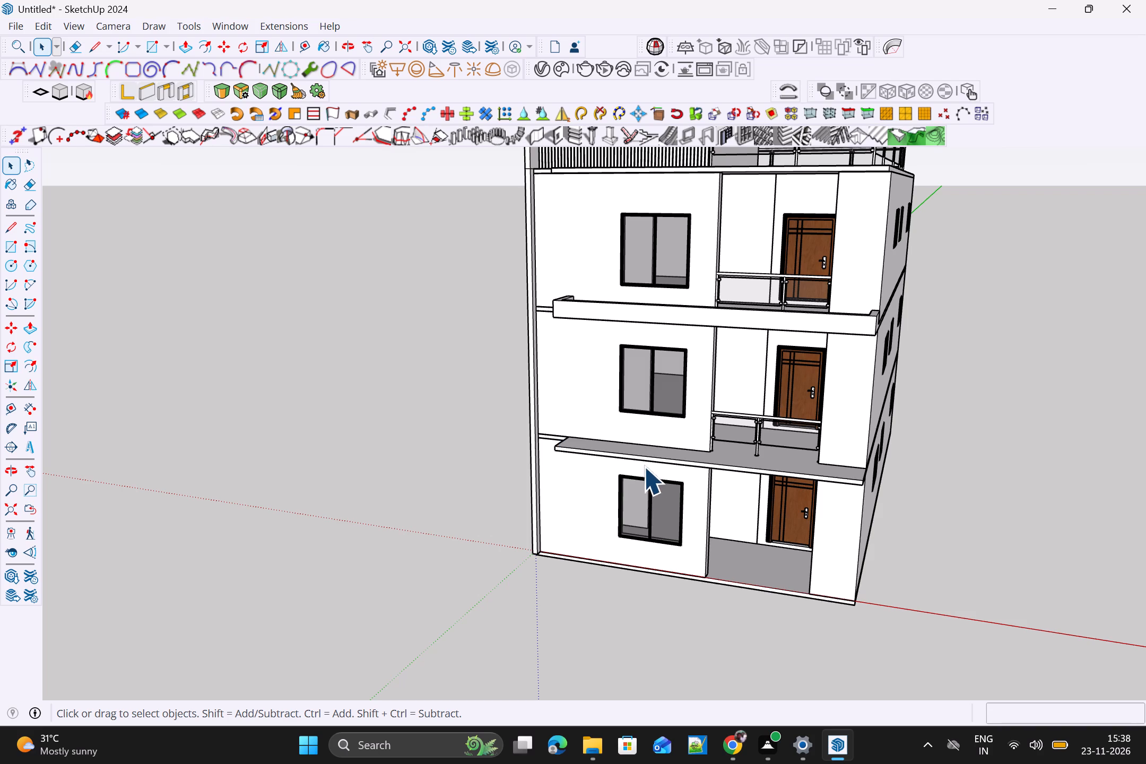
Open the lower slab group and draw a rectangle about 22' 10 13/16" by 2' 9 9/16" over its front overhang's top face.
left_click_drag(656, 455, 663, 453)
scroll(672, 455, "up", 2)
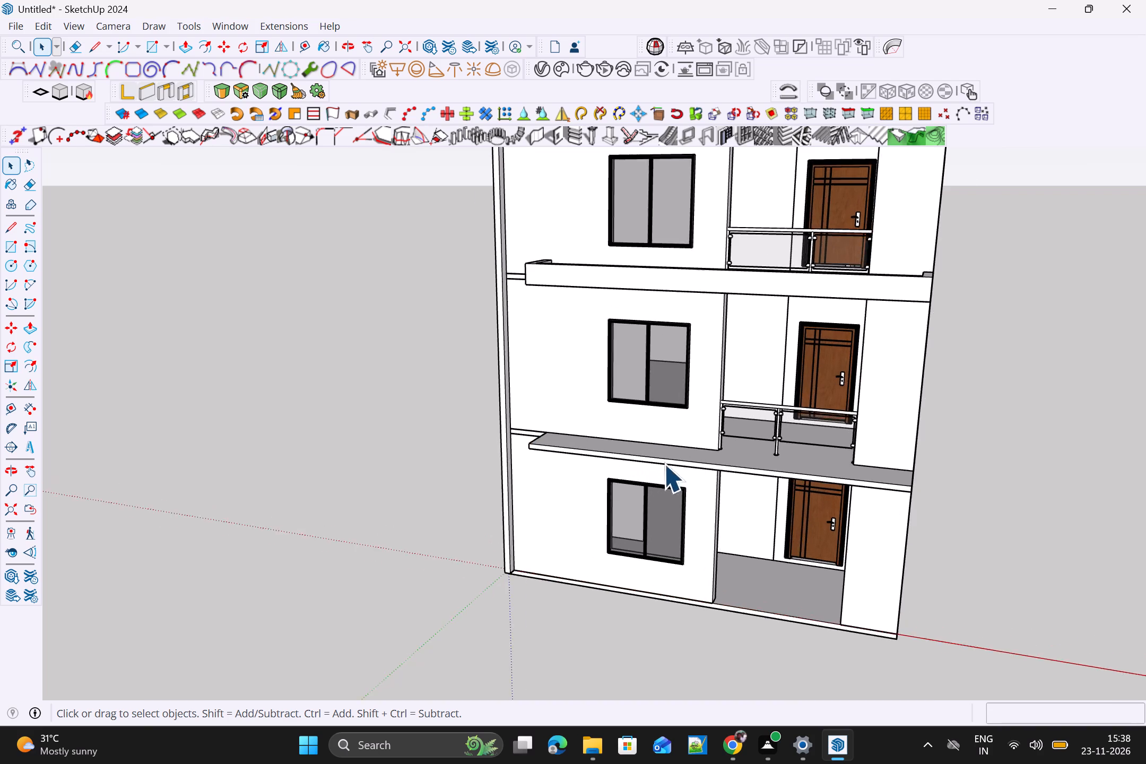
scroll(664, 464, "up", 1)
middle_click_drag(668, 485, 743, 623)
scroll(771, 646, "up", 1)
scroll(711, 545, "up", 3)
triple_click(737, 484)
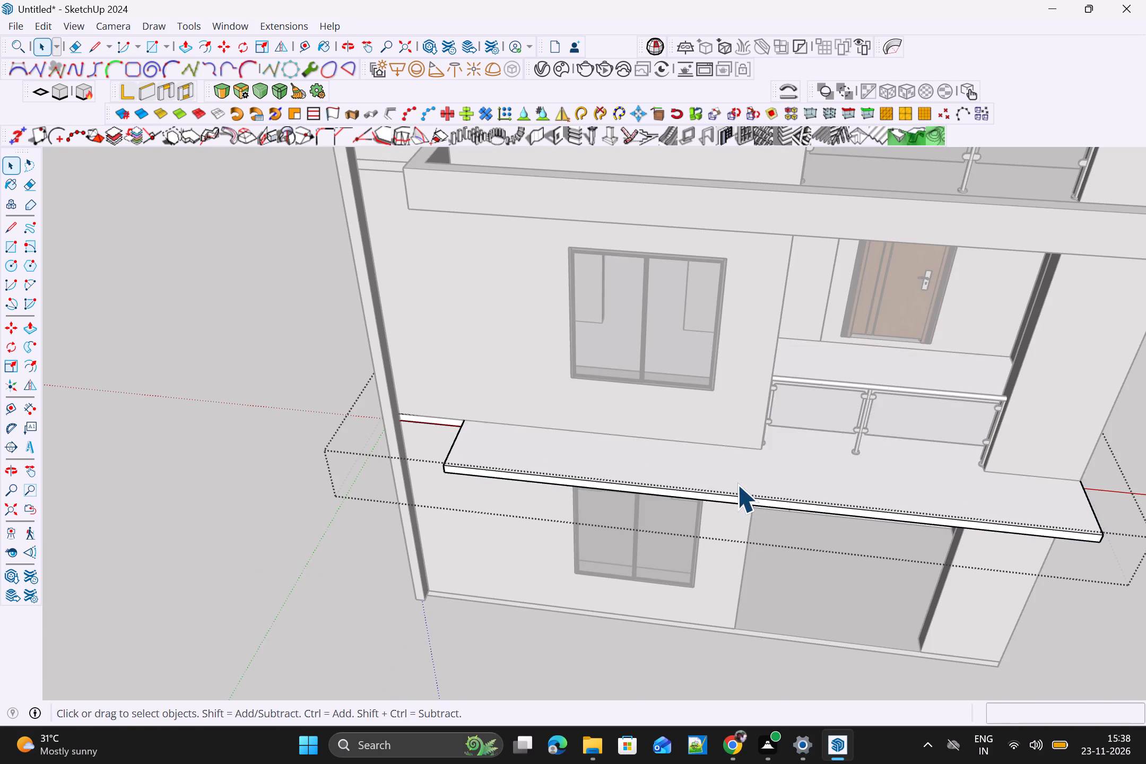
left_click(737, 484)
left_click(737, 478)
key("r")
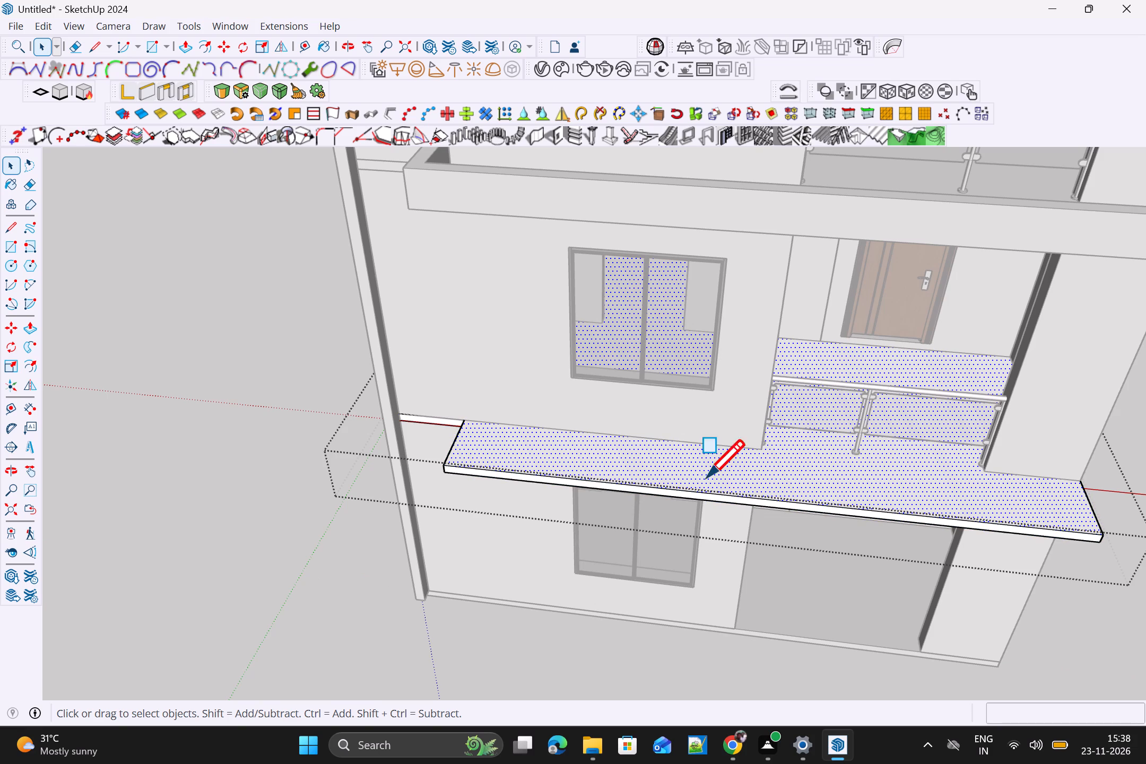
left_click(470, 417)
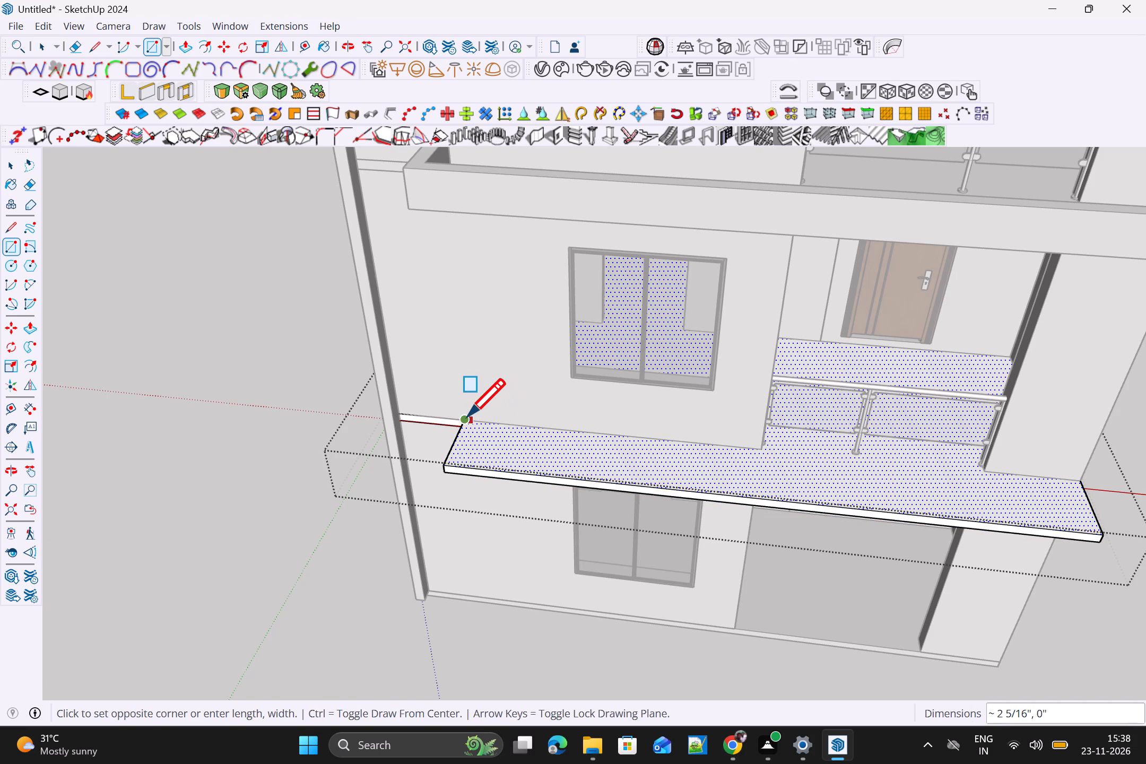
key("Escape")
key("r")
left_click_drag(467, 419, 472, 421)
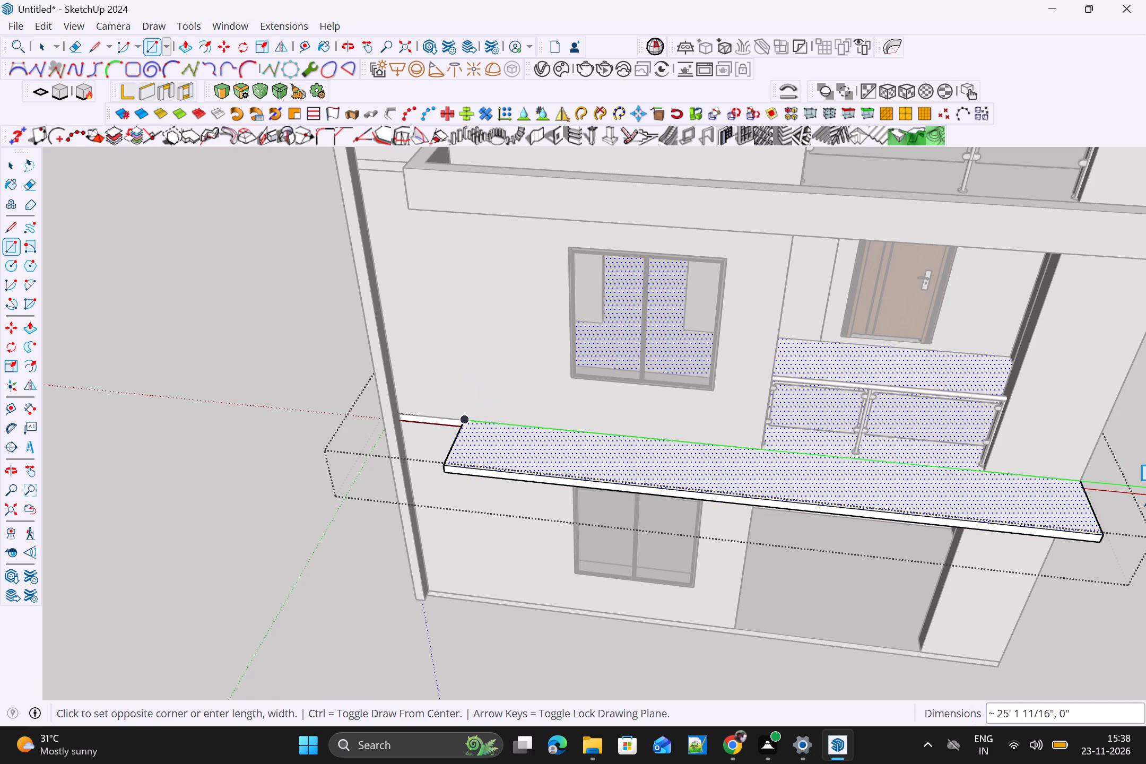
left_click(1099, 531)
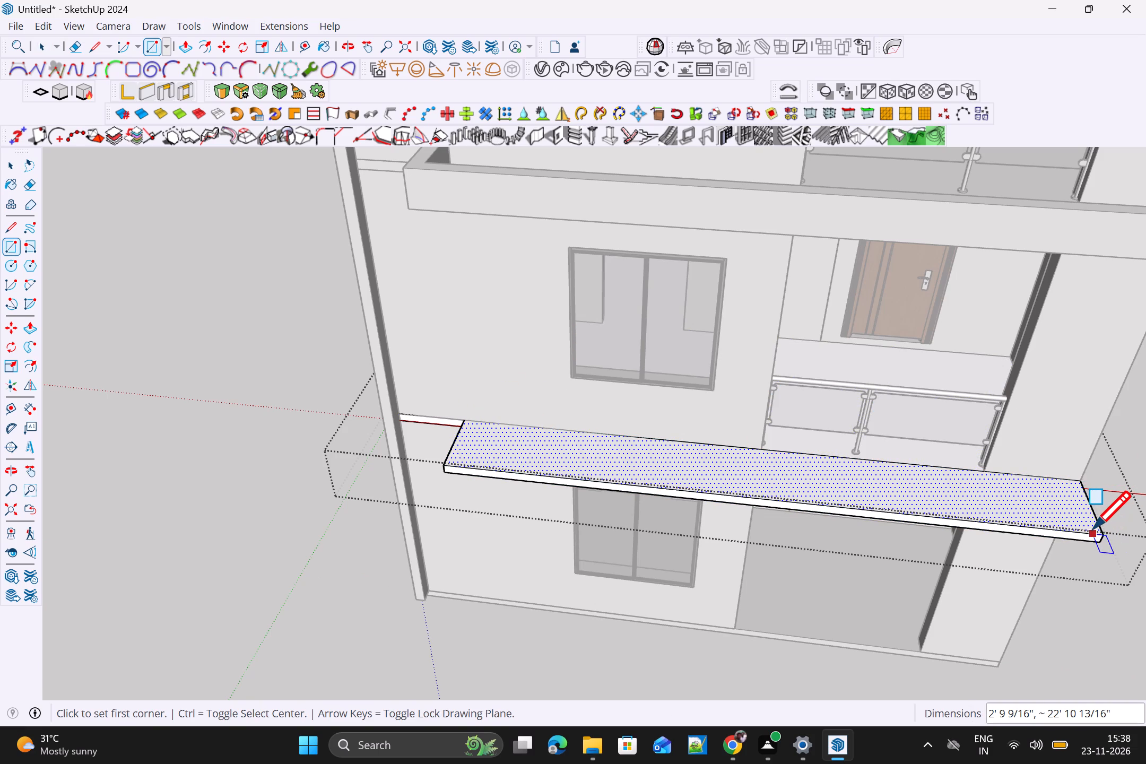
Offset the lower overhang's top-face rectangle inward by about 5 7/16".
key("f")
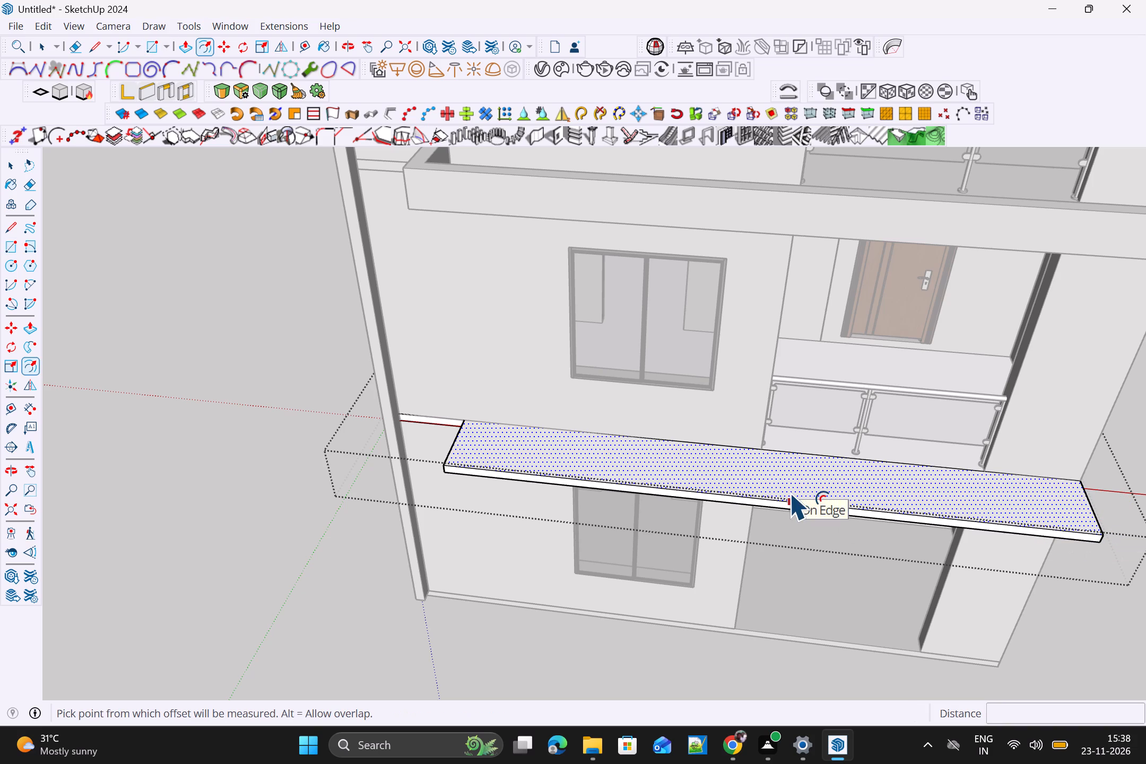
left_click(791, 492)
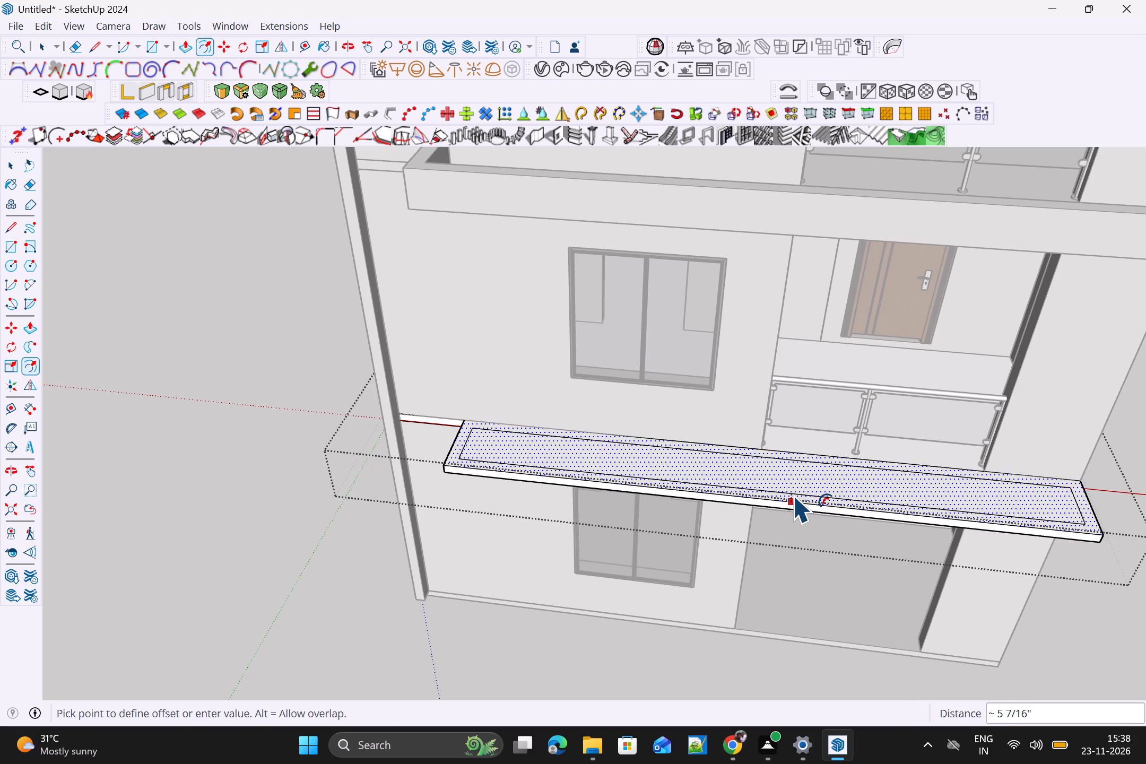
scroll(1004, 502, "up", 3)
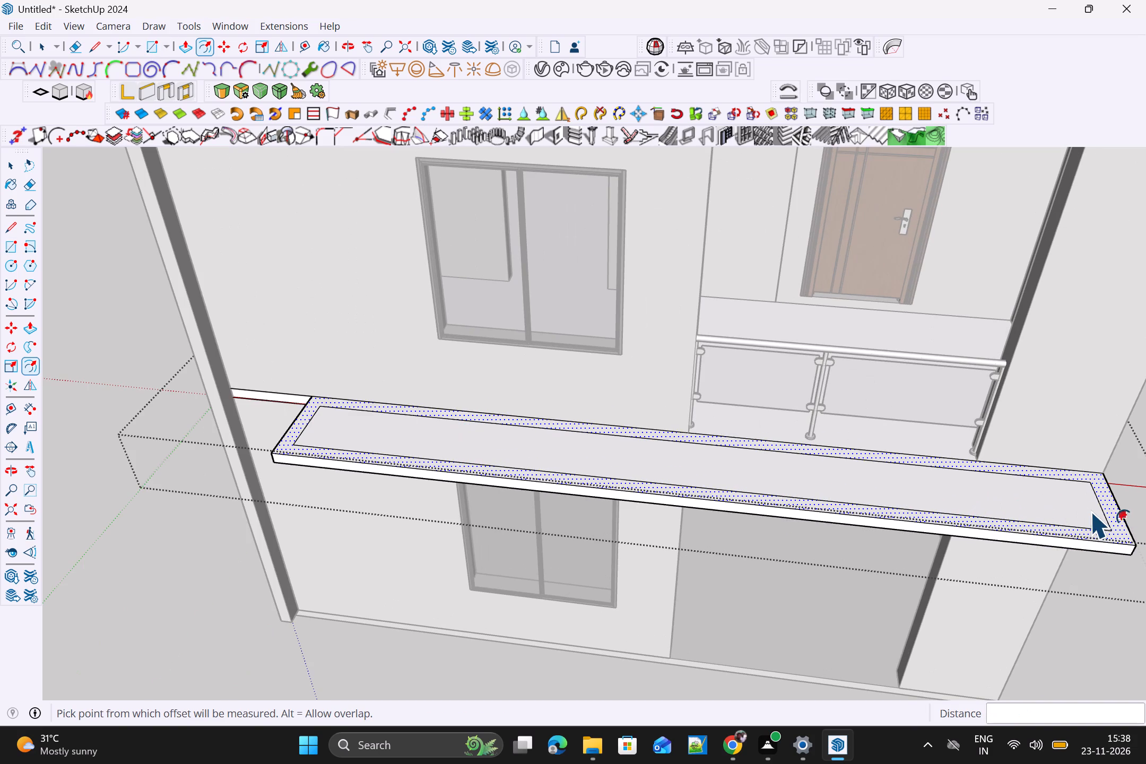
Draw two short lines, about 5 7/16" each, joining the inset outline's rear corners to the lower overhang's rear edge.
key("l")
left_click(1094, 482)
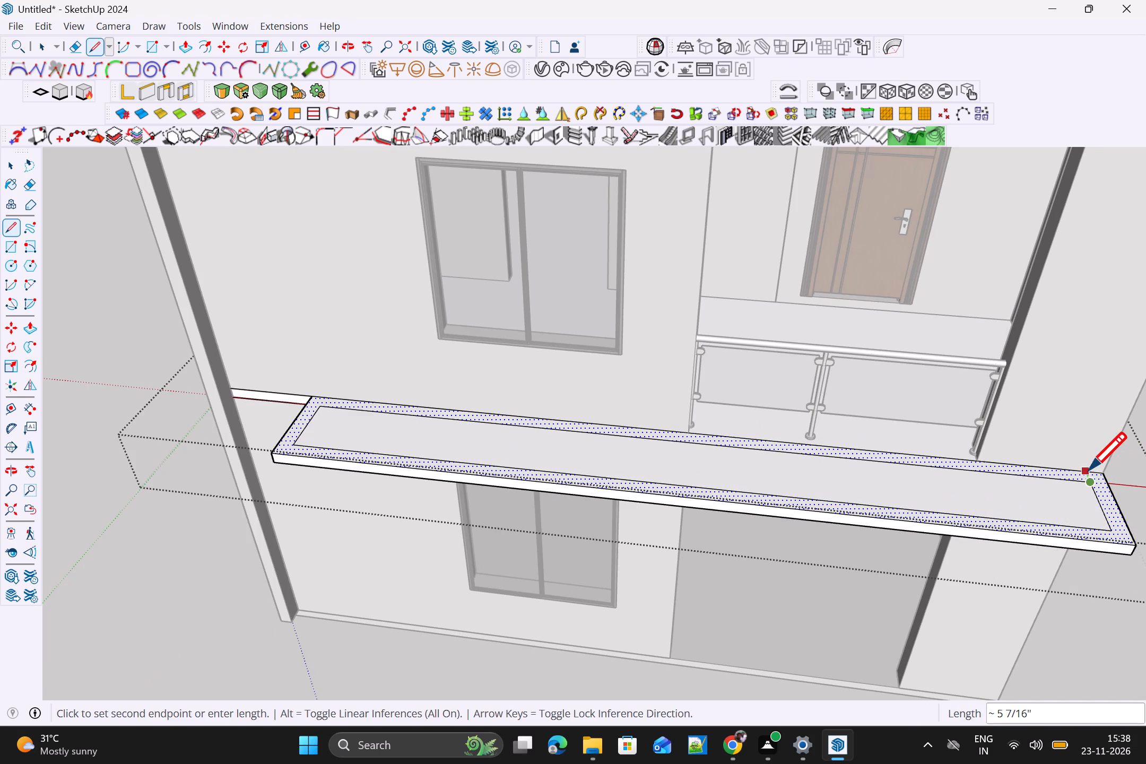
left_click(1089, 470)
left_click(322, 403)
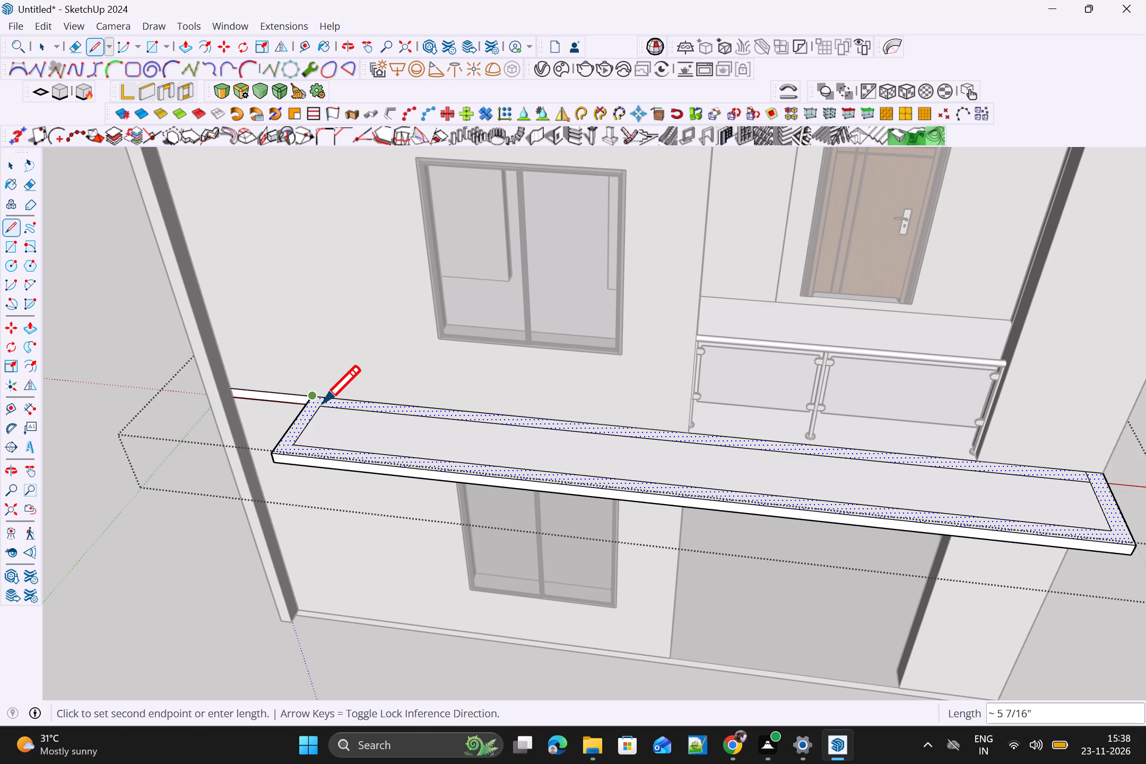
left_click(321, 407)
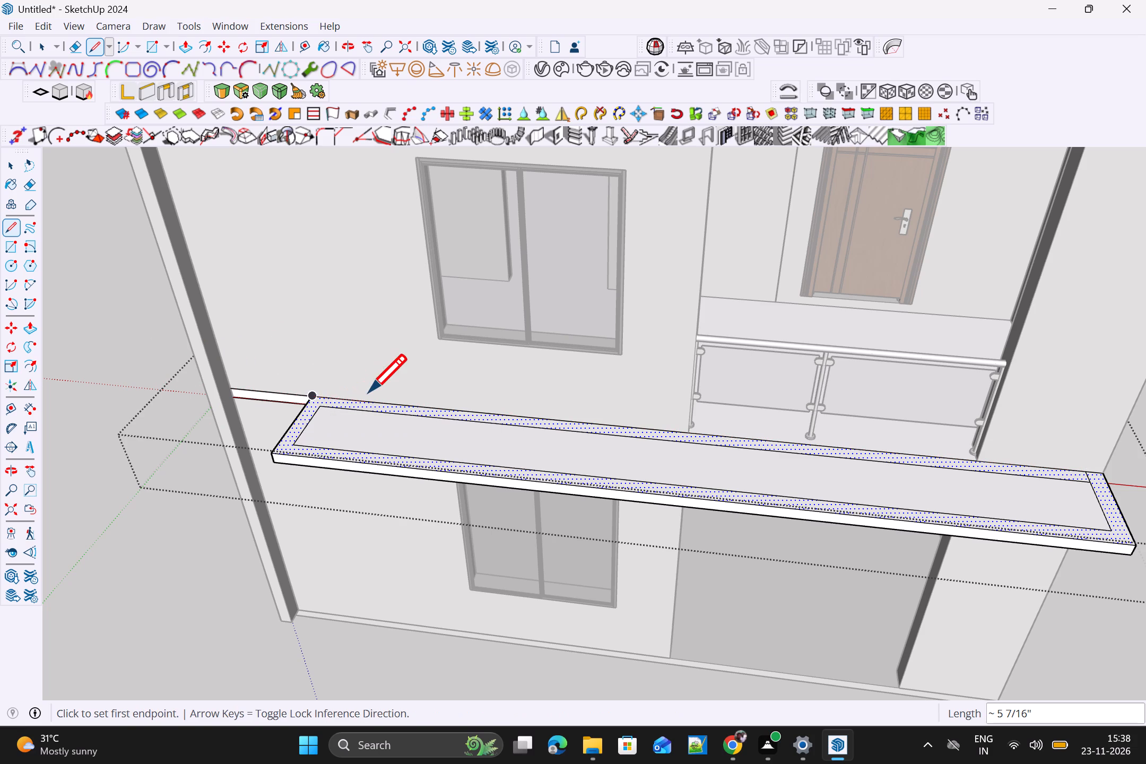
left_click(320, 407)
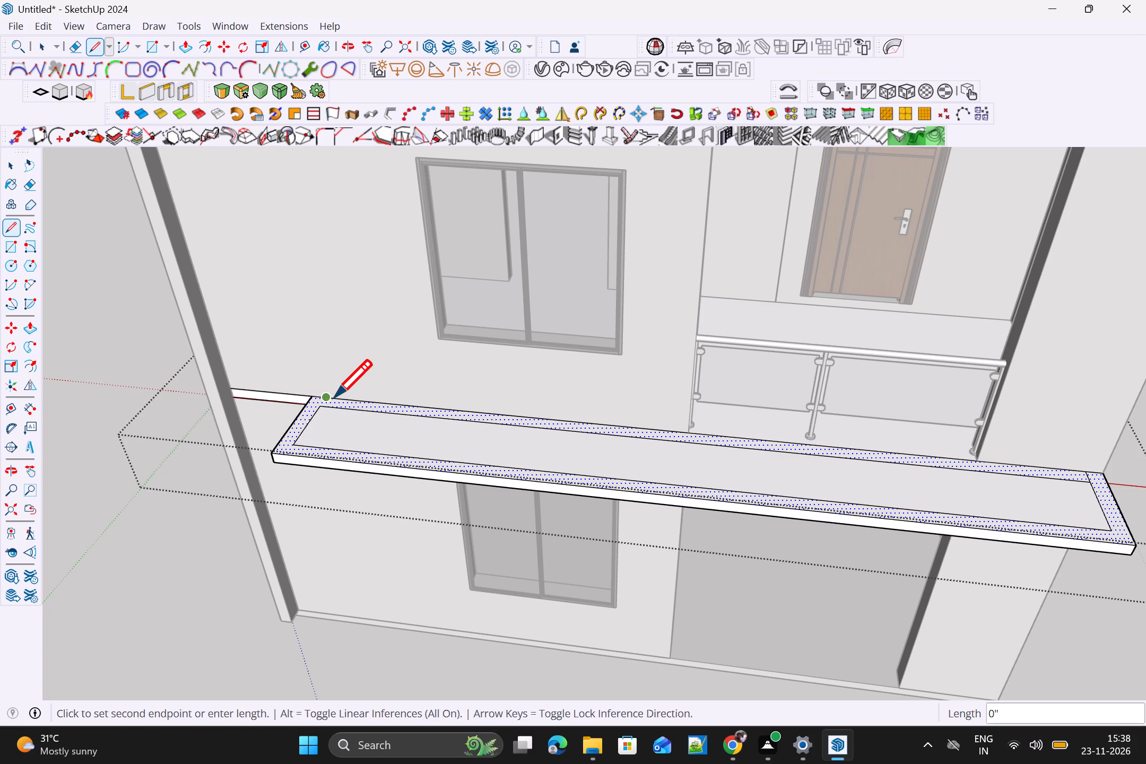
key("Escape")
key("l")
left_click(319, 407)
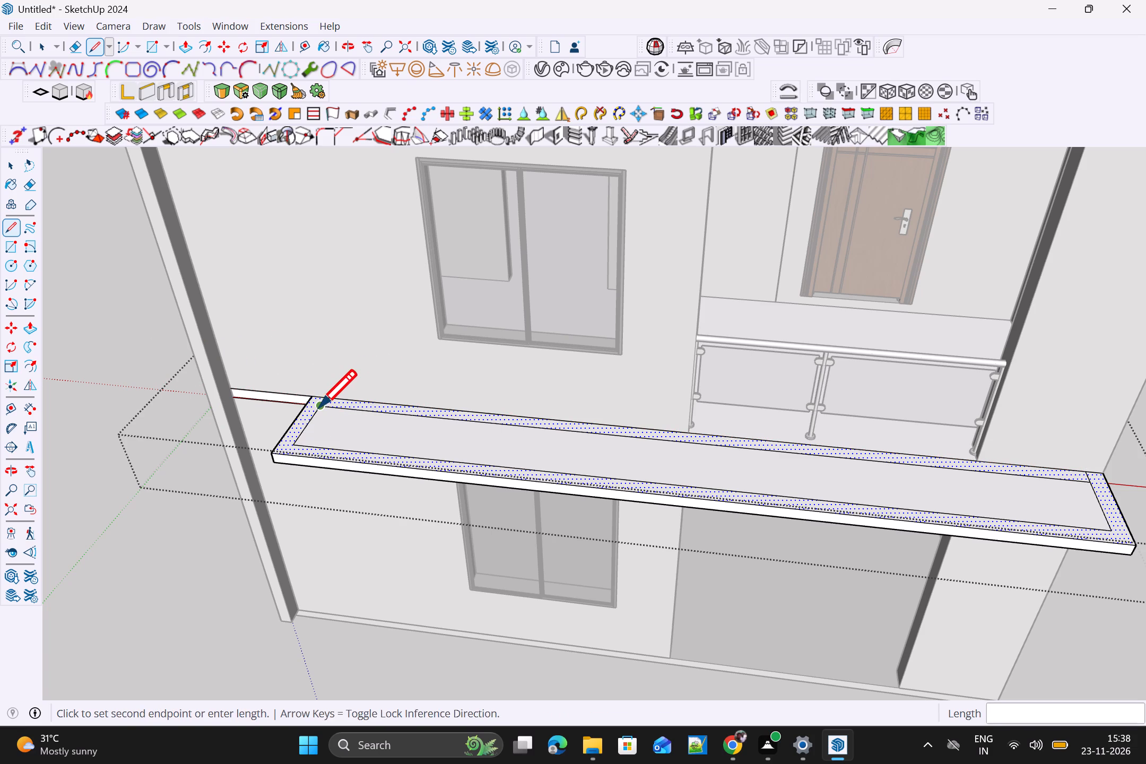
left_click(331, 394)
key("space")
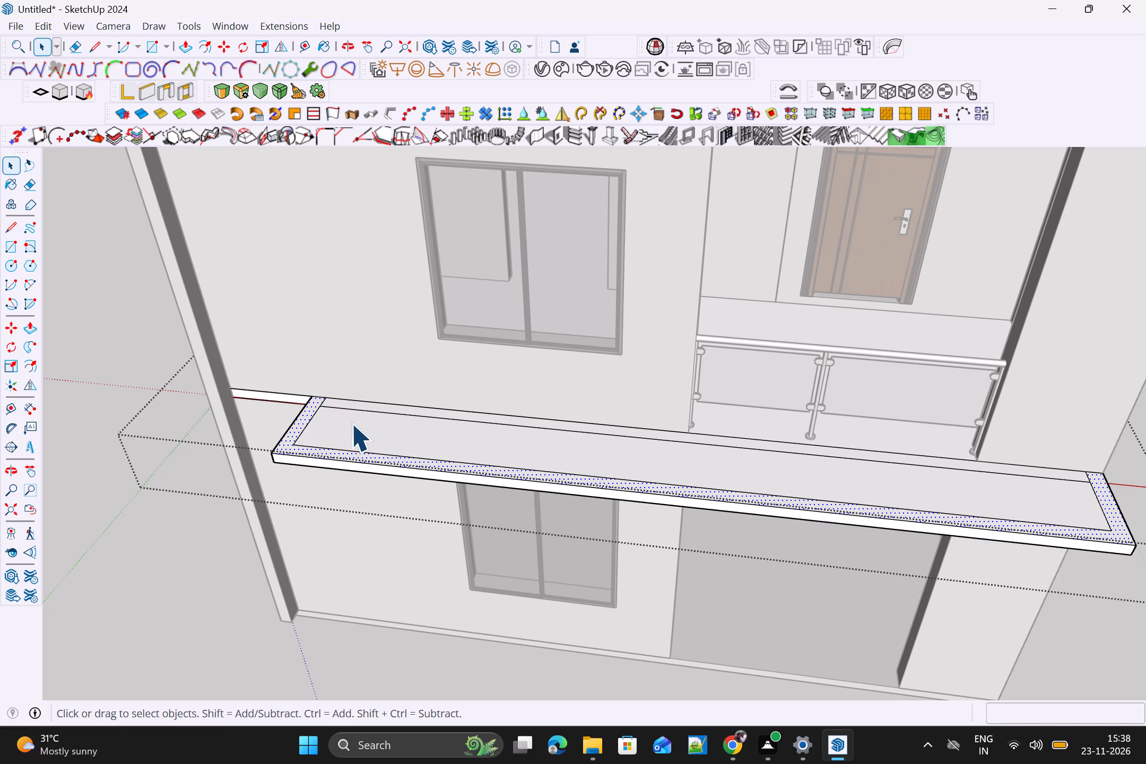
Erase the inset outline's rear line, leaving a U-shaped border strip on the lower overhang's top face.
type("RE")
scroll(387, 415, "up", 3)
left_click_drag(393, 407, 389, 420)
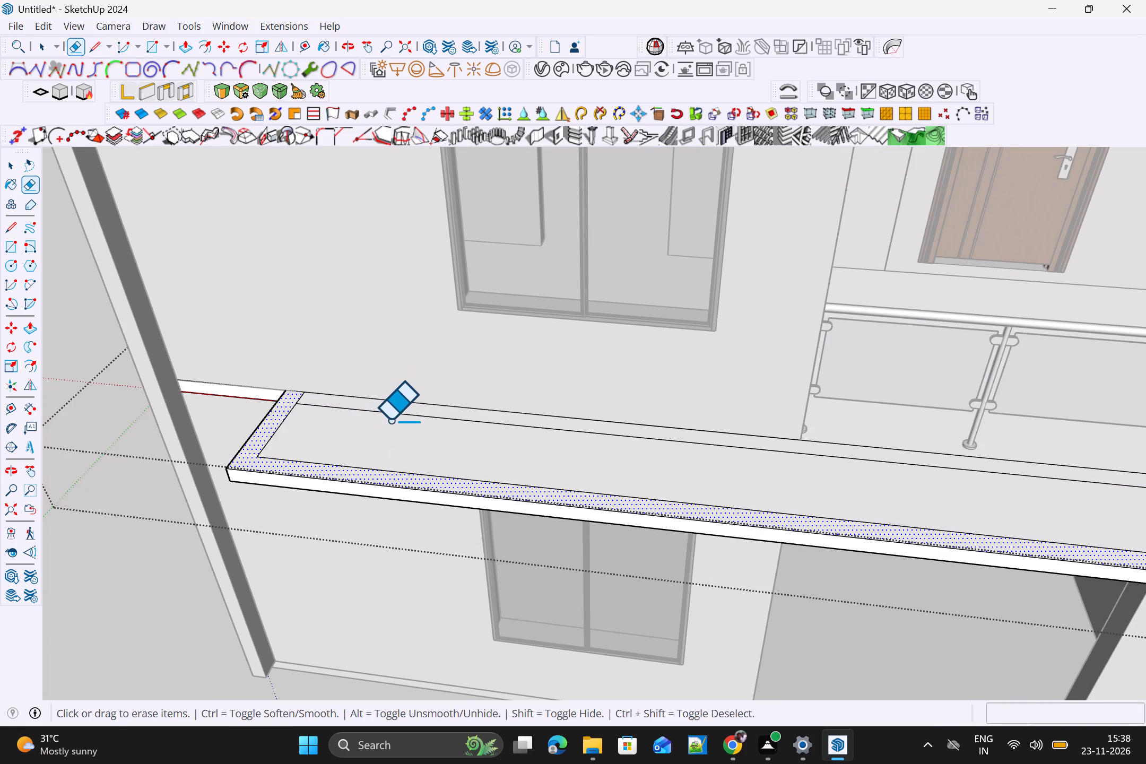
left_click_drag(389, 420, 389, 424)
Push/Pull the lower overhang's U-shaped border strip up about 11 9/16" as a parapet, and leave the slab group.
scroll(378, 430, "down", 10)
key("p")
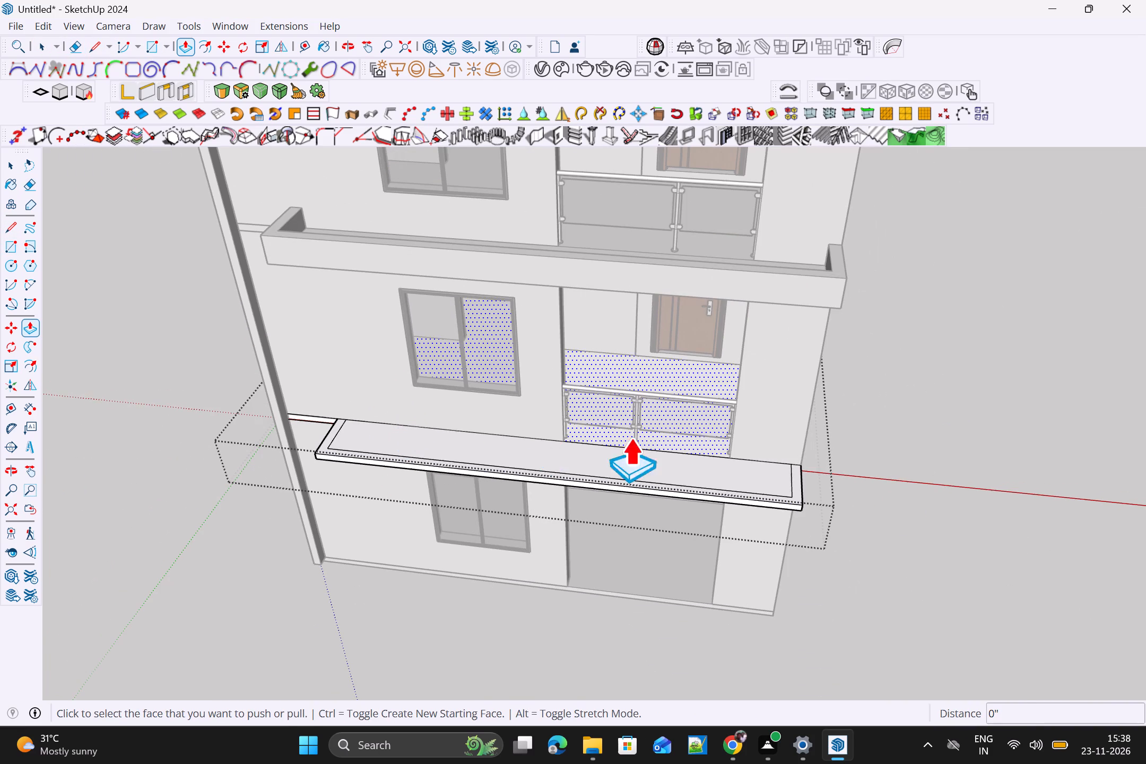
scroll(786, 475, "up", 8)
left_click(800, 490)
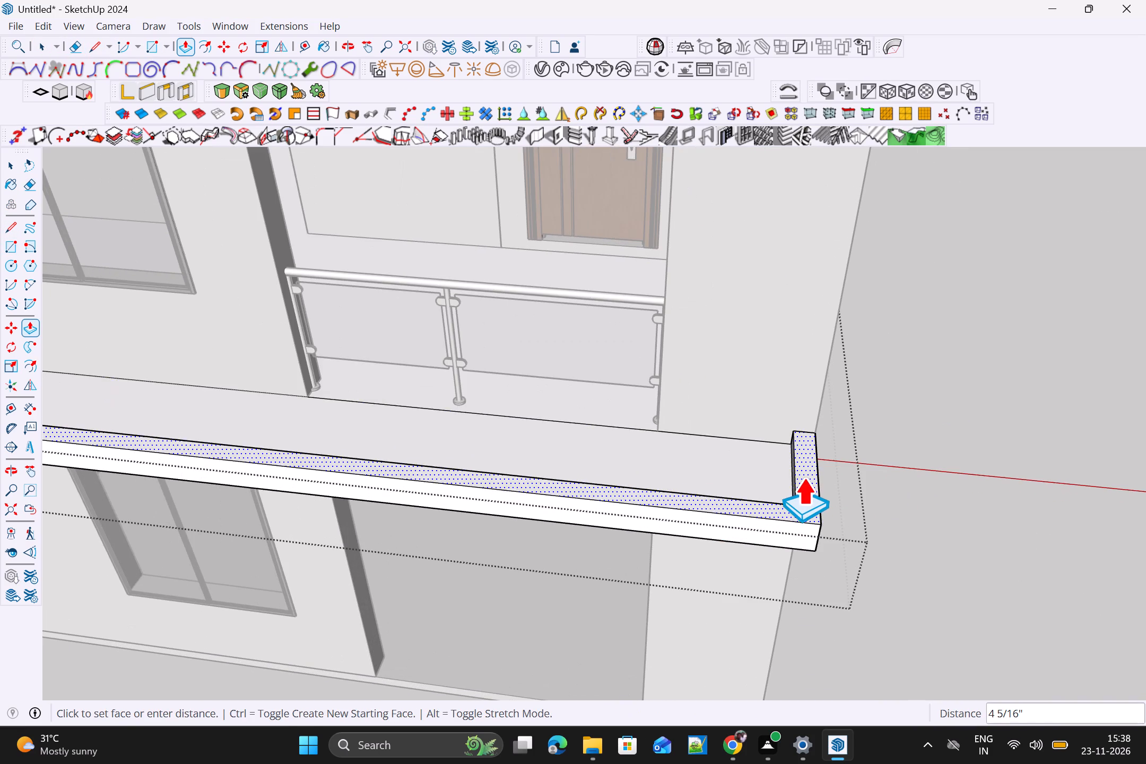
scroll(804, 476, "down", 13)
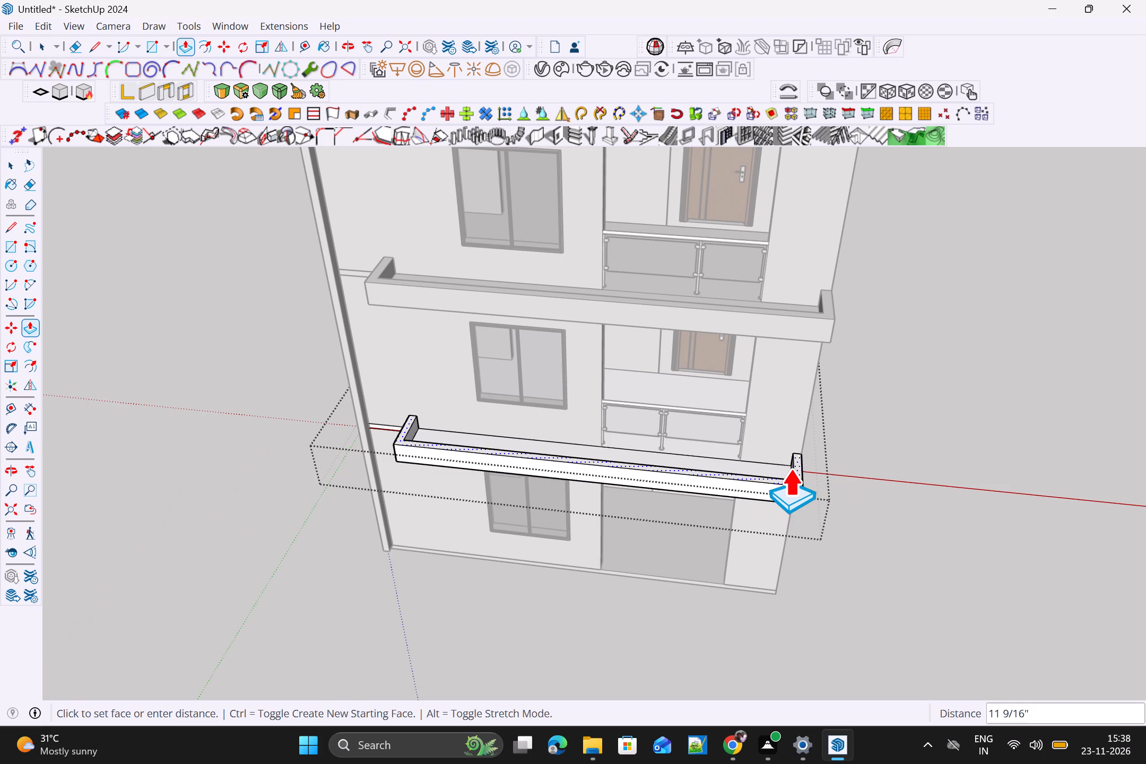
left_click(794, 470)
scroll(818, 483, "down", 4)
key("space")
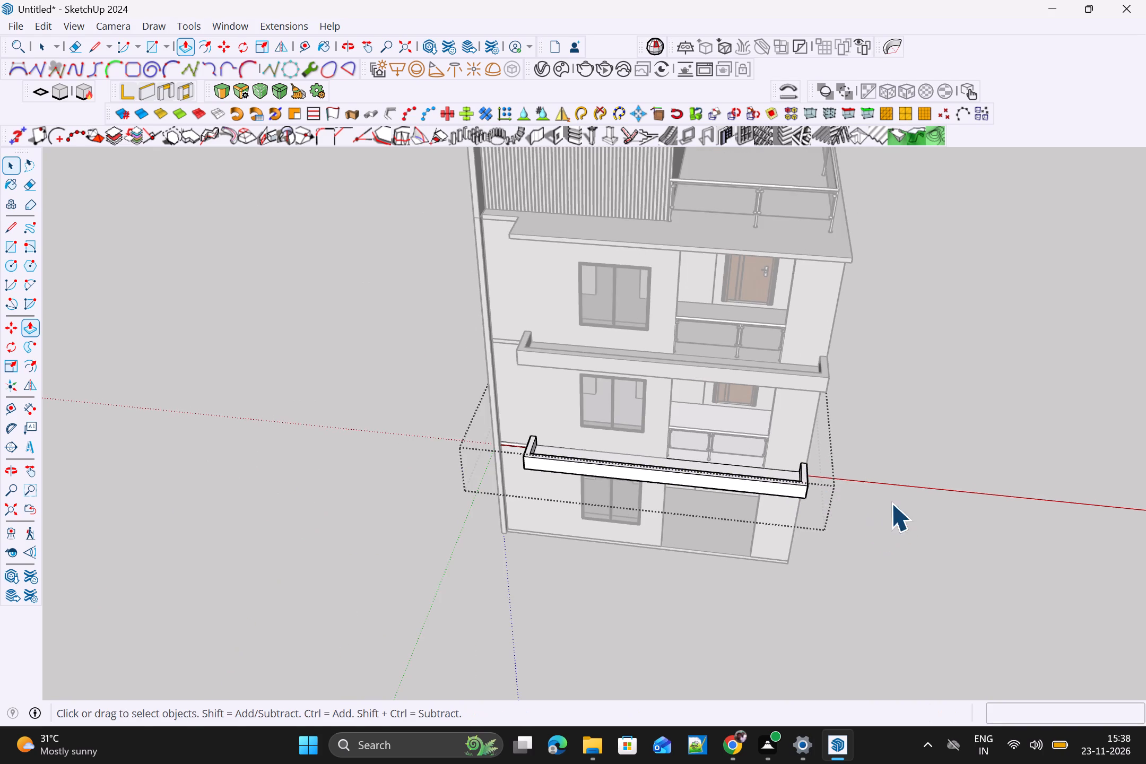
left_click(891, 503)
Examine both parapet-edged overhangs on the front elevation from the front, from below and from above.
scroll(856, 541, "down", 4)
scroll(839, 575, "up", 1)
middle_click_drag(839, 575, 874, 363)
scroll(891, 277, "down", 1)
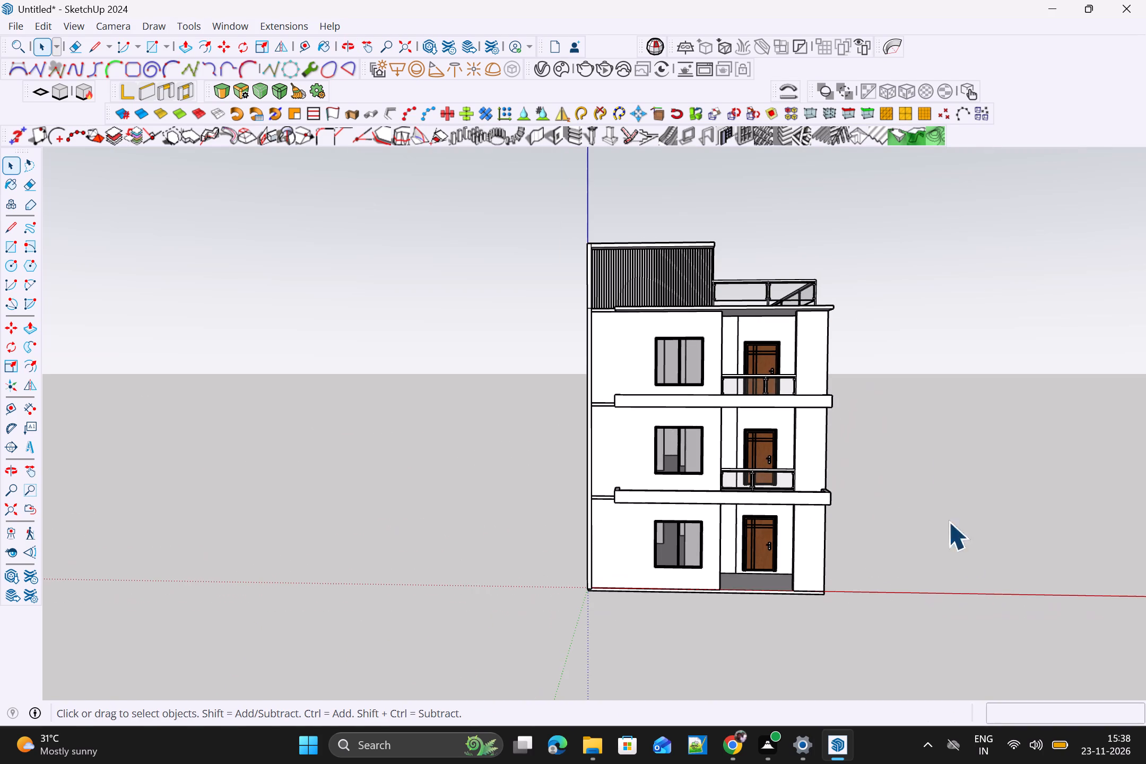
scroll(908, 538, "up", 2)
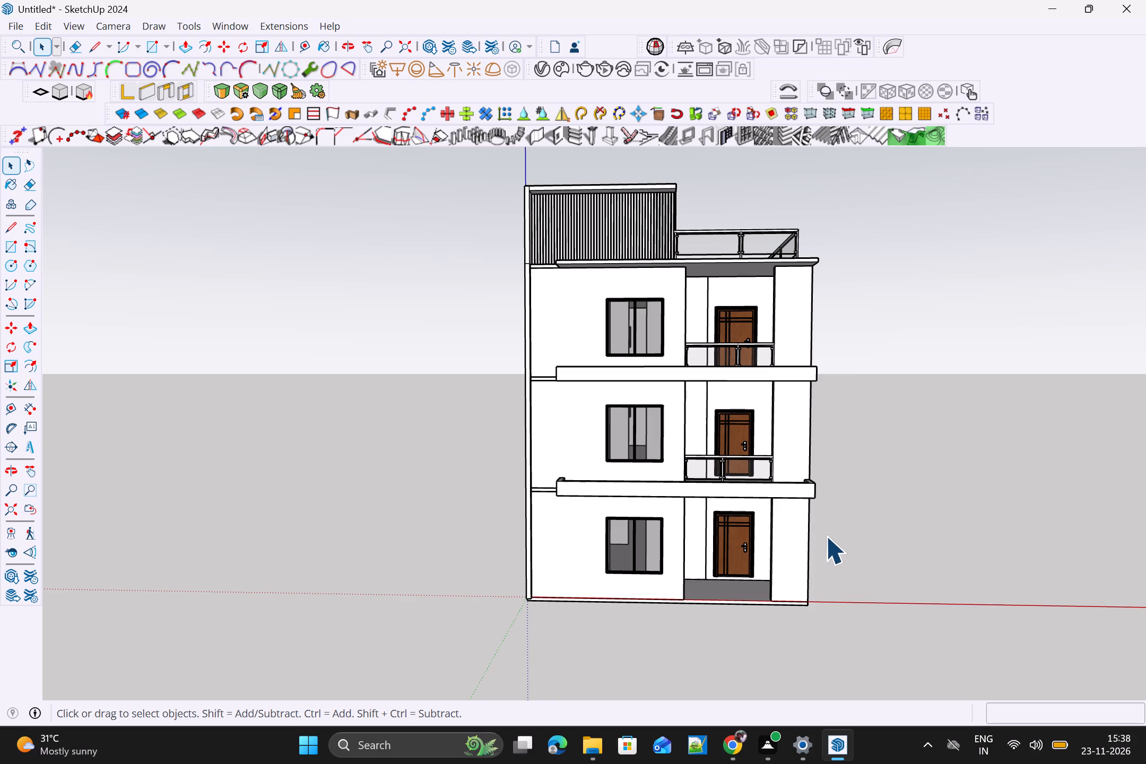
scroll(810, 557, "up", 3)
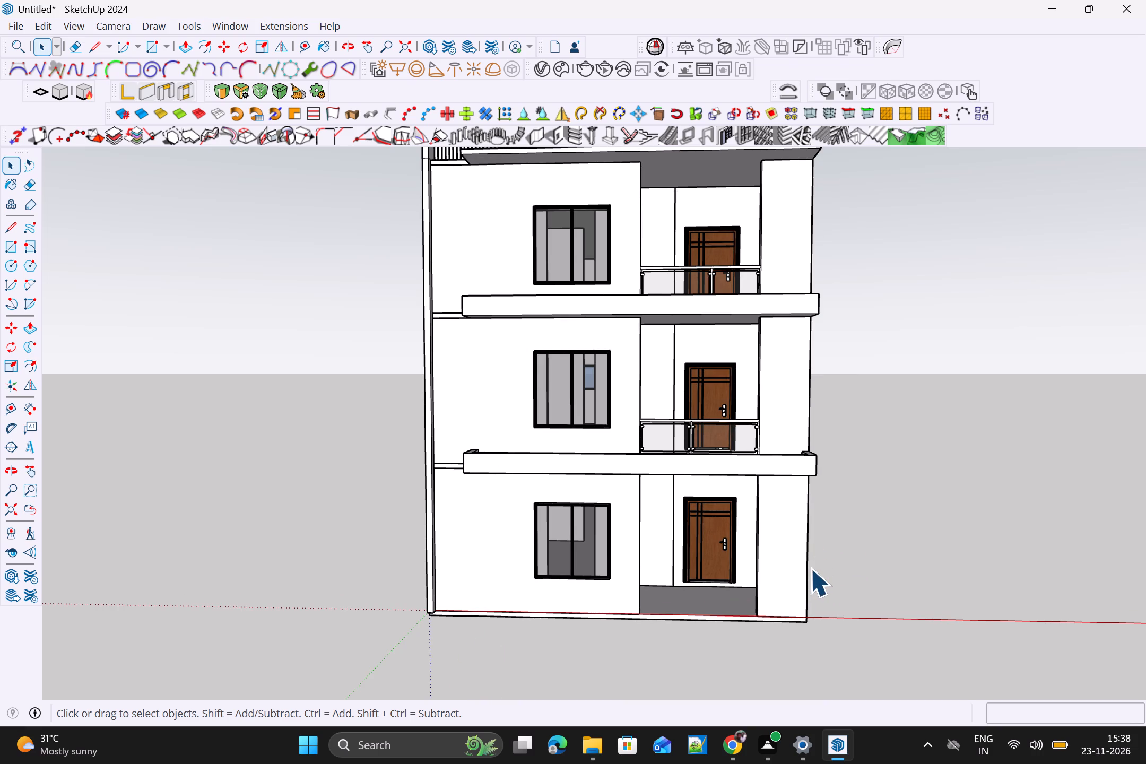
scroll(812, 571, "up", 2)
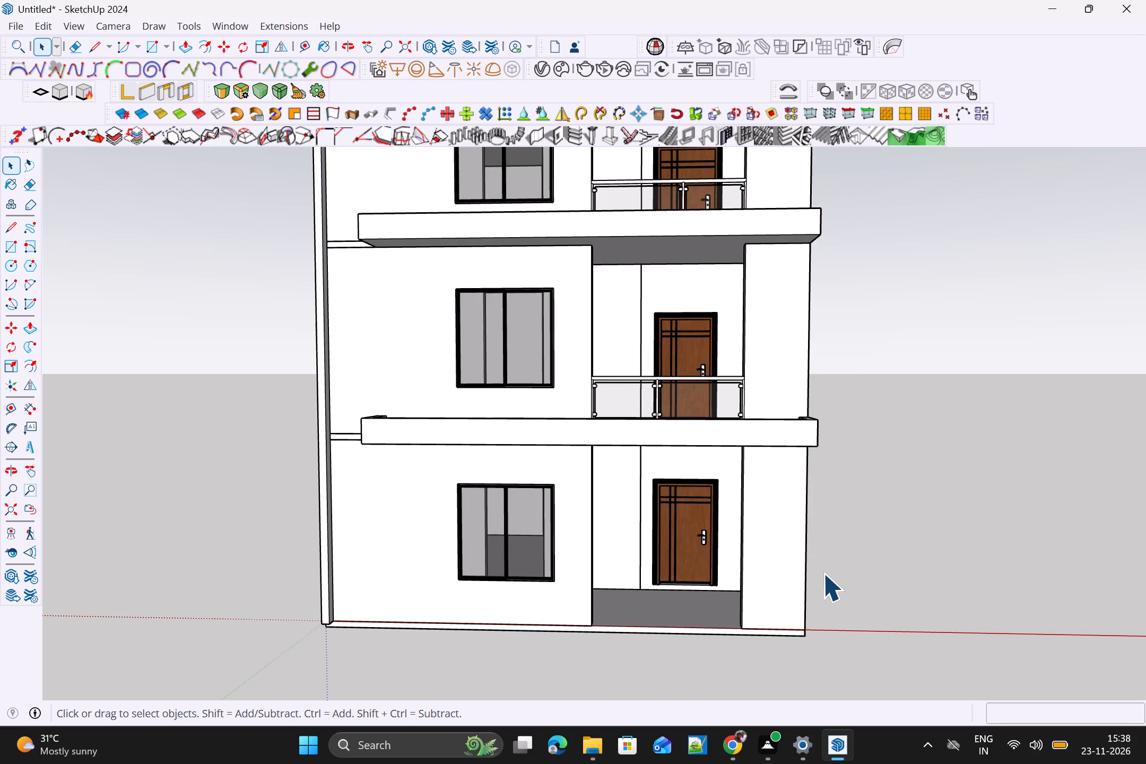
middle_click_drag(828, 574, 822, 570)
middle_click_drag(809, 475, 833, 416)
scroll(840, 411, "up", 1)
scroll(852, 437, "down", 3)
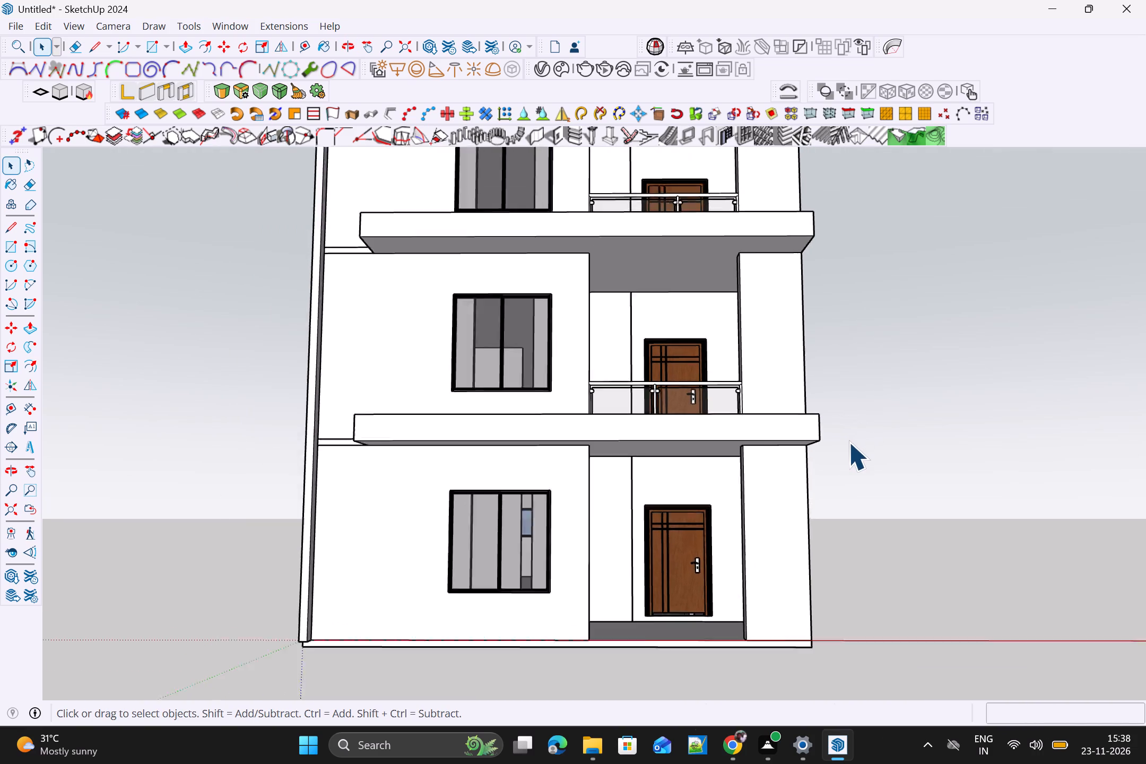
scroll(848, 442, "down", 4)
middle_click_drag(867, 462, 811, 584)
scroll(803, 588, "up", 1)
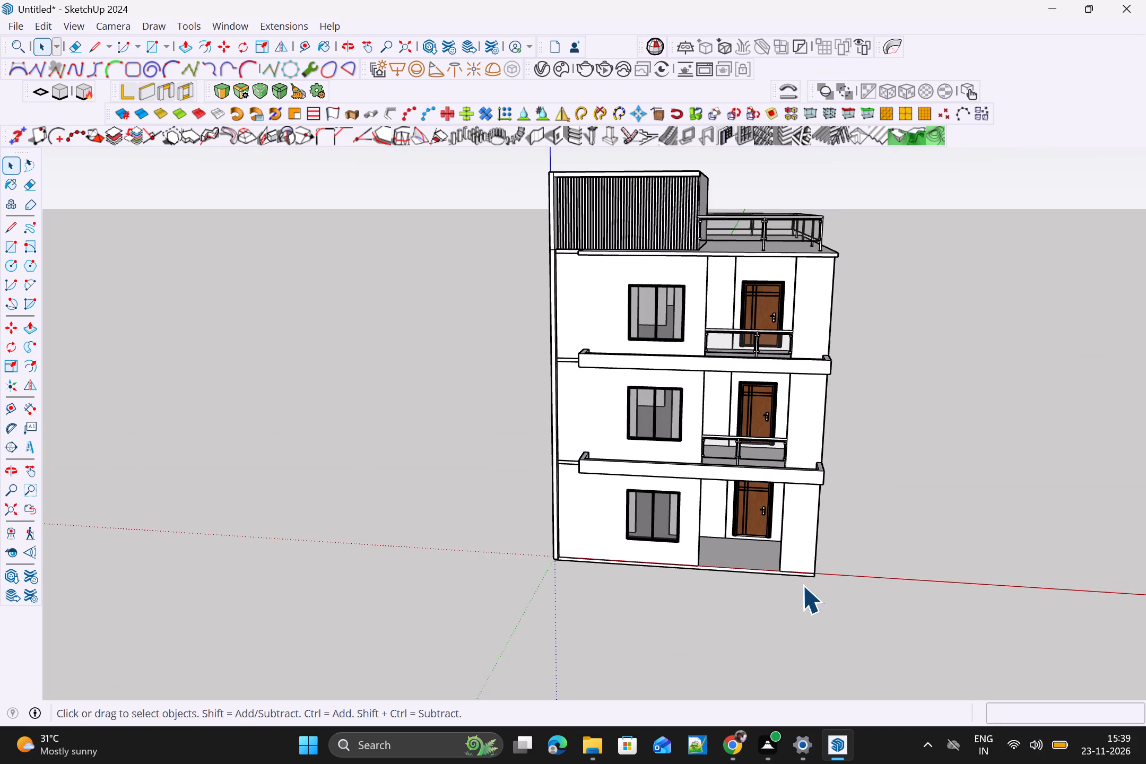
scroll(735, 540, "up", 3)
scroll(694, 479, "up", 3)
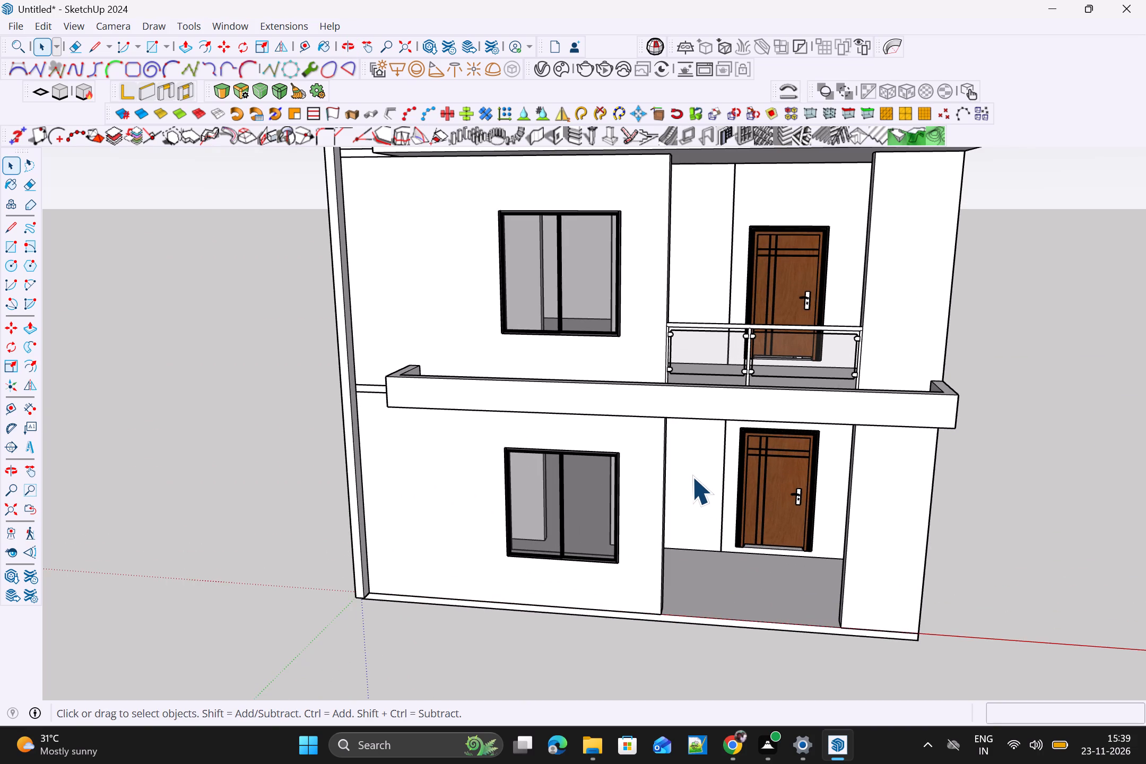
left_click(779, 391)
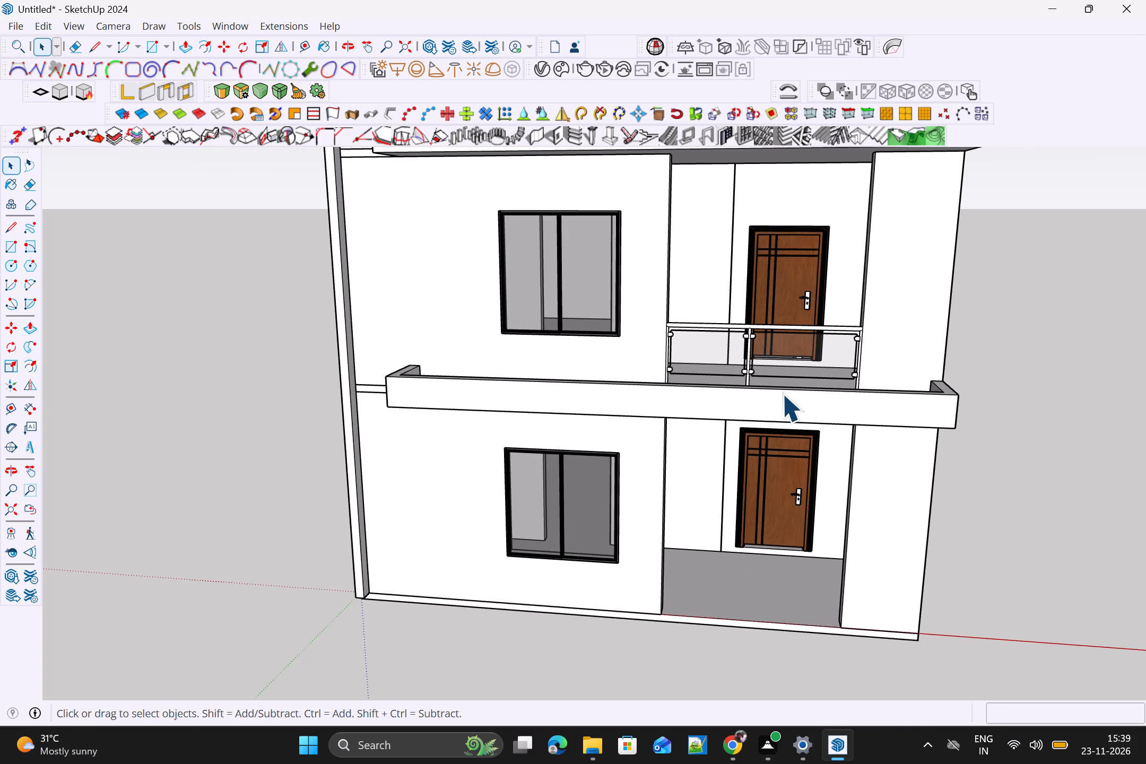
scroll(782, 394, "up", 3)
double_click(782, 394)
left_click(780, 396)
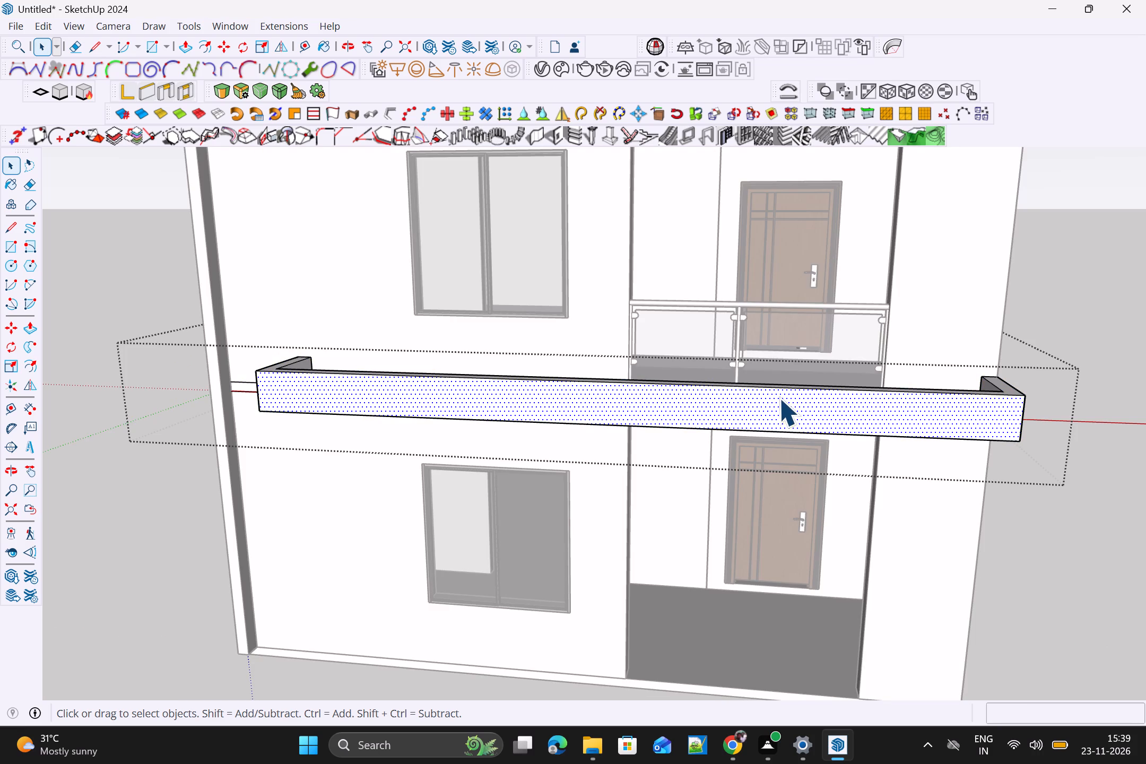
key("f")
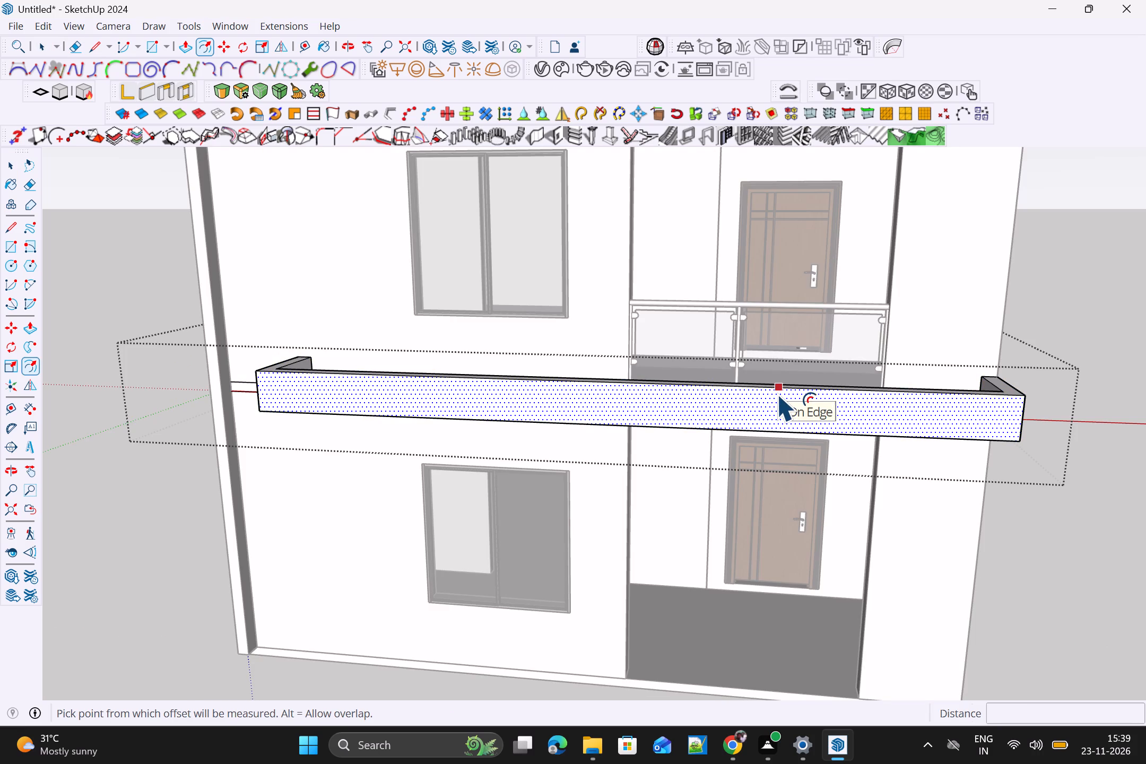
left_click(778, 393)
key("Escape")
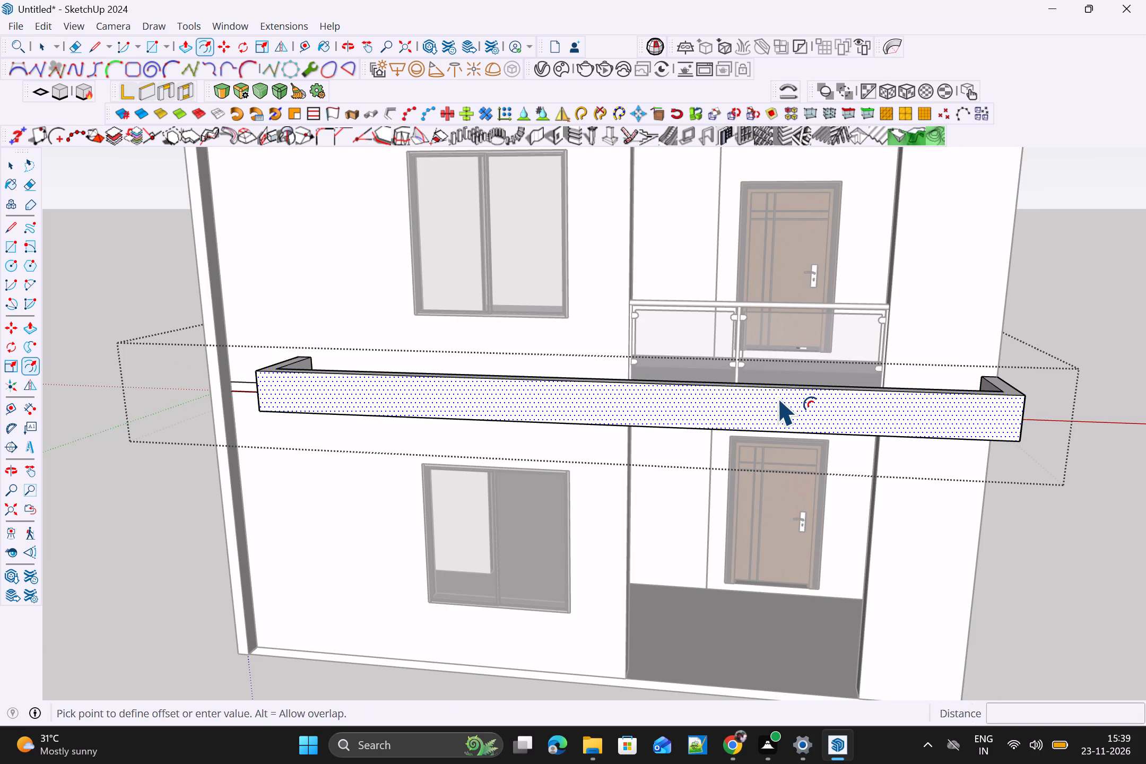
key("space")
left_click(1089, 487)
Examine the lower overhang's parapet and its open corners from the building's side corner.
scroll(1086, 496, "up", 3)
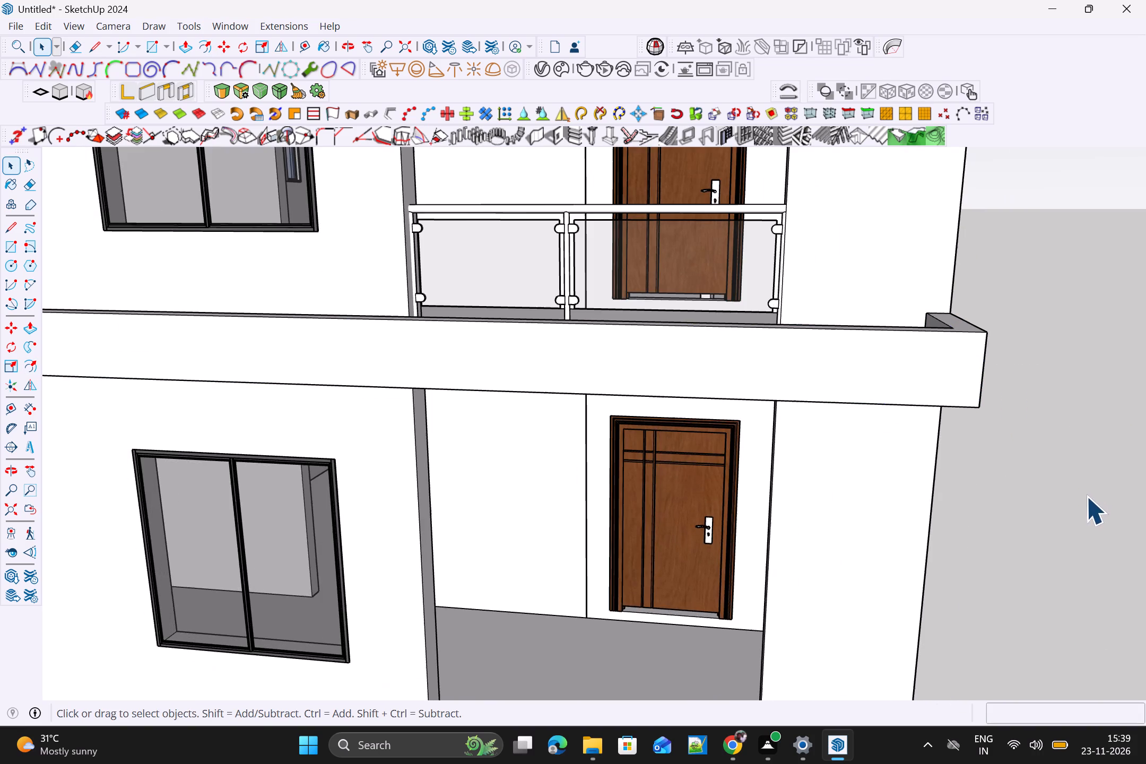
middle_click_drag(1088, 507, 718, 525)
middle_click_drag(762, 522, 862, 506)
middle_click_drag(869, 508, 1010, 551)
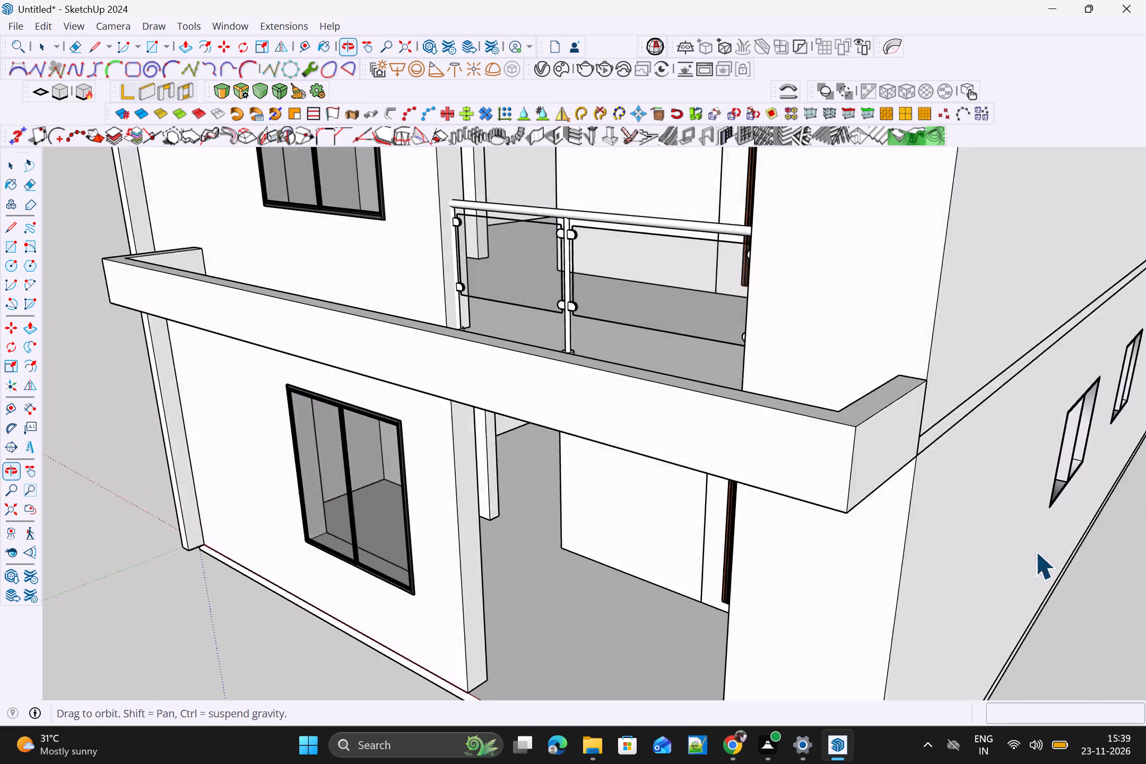
scroll(982, 515, "down", 9)
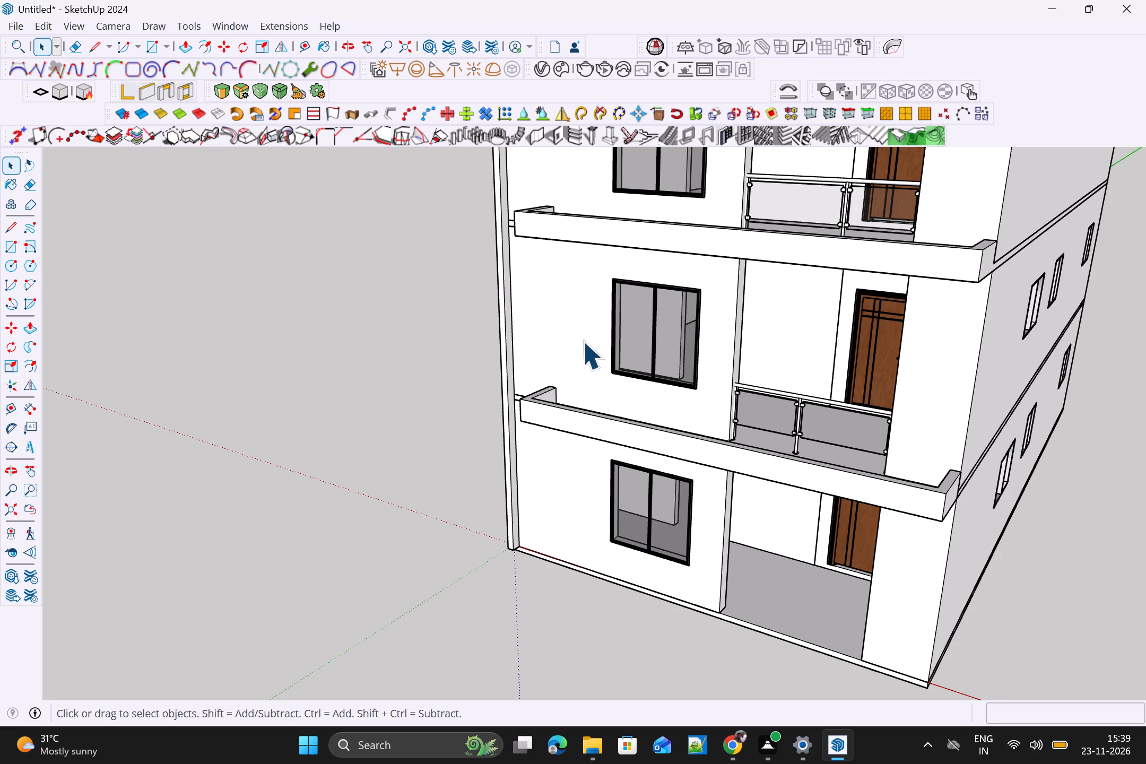
scroll(554, 370, "down", 1)
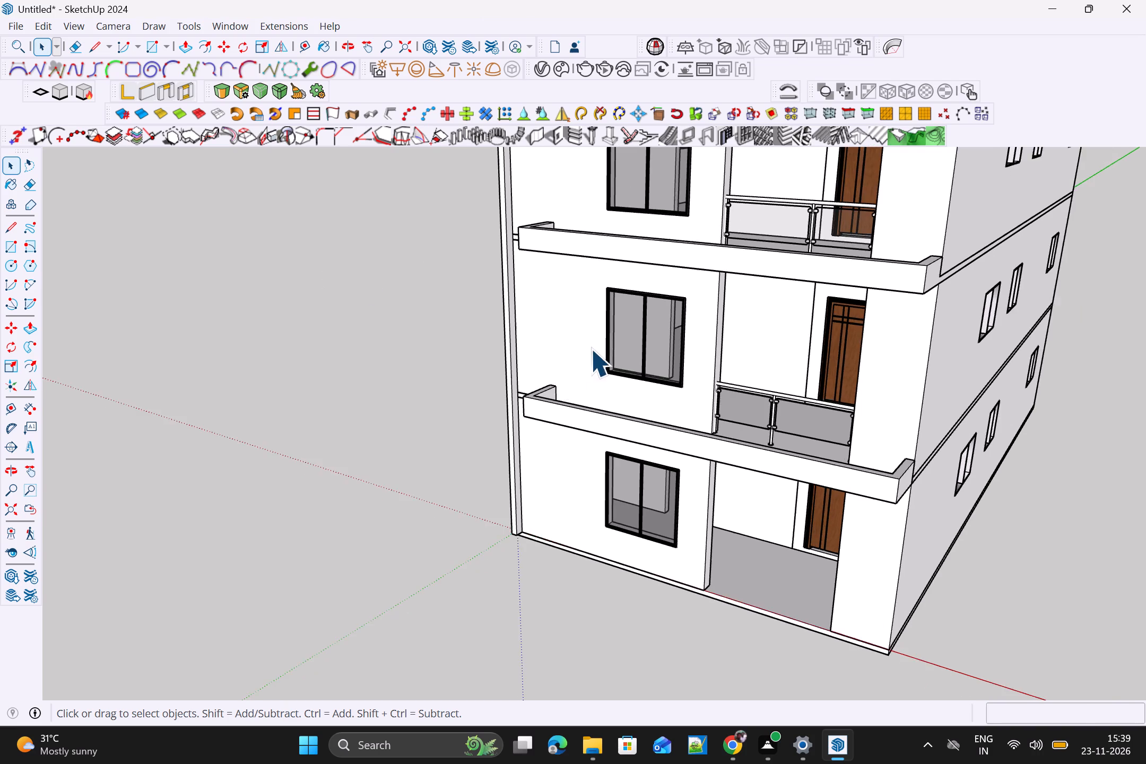
Examine the whole front elevation, including overhangs, windows, balconies and rooftop room, from the side corner and from the front.
scroll(591, 349, "down", 6)
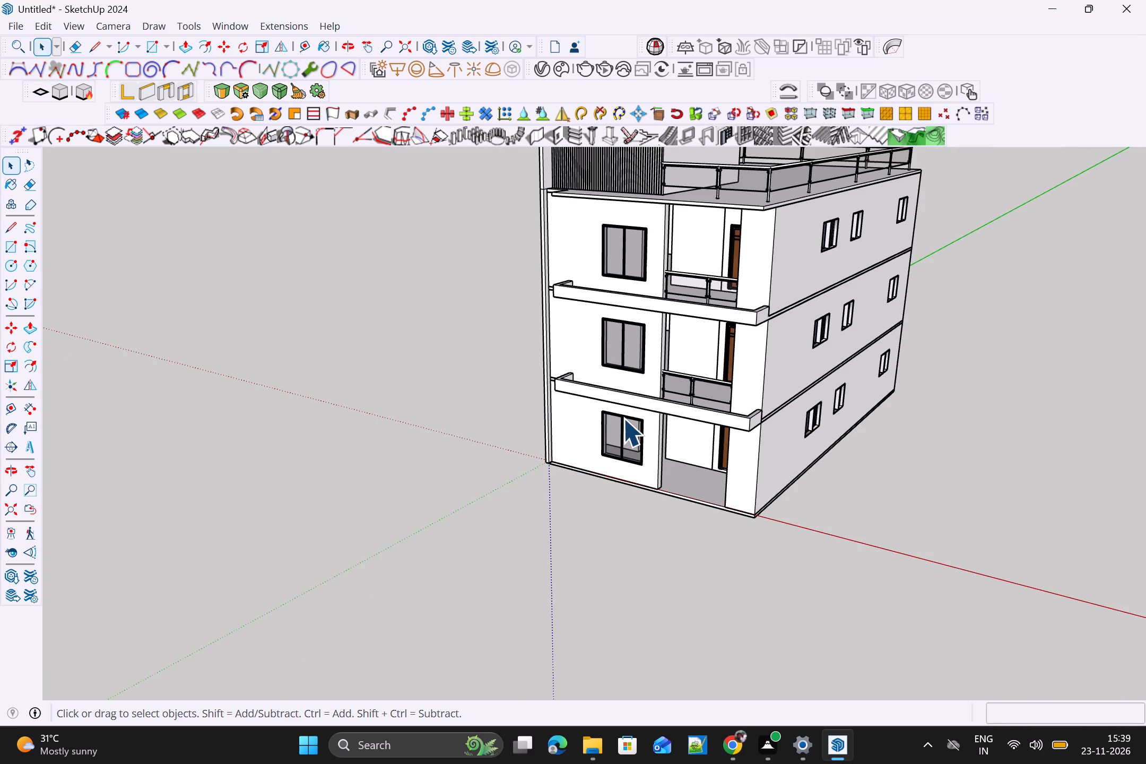
scroll(619, 420, "up", 2)
scroll(622, 423, "down", 3)
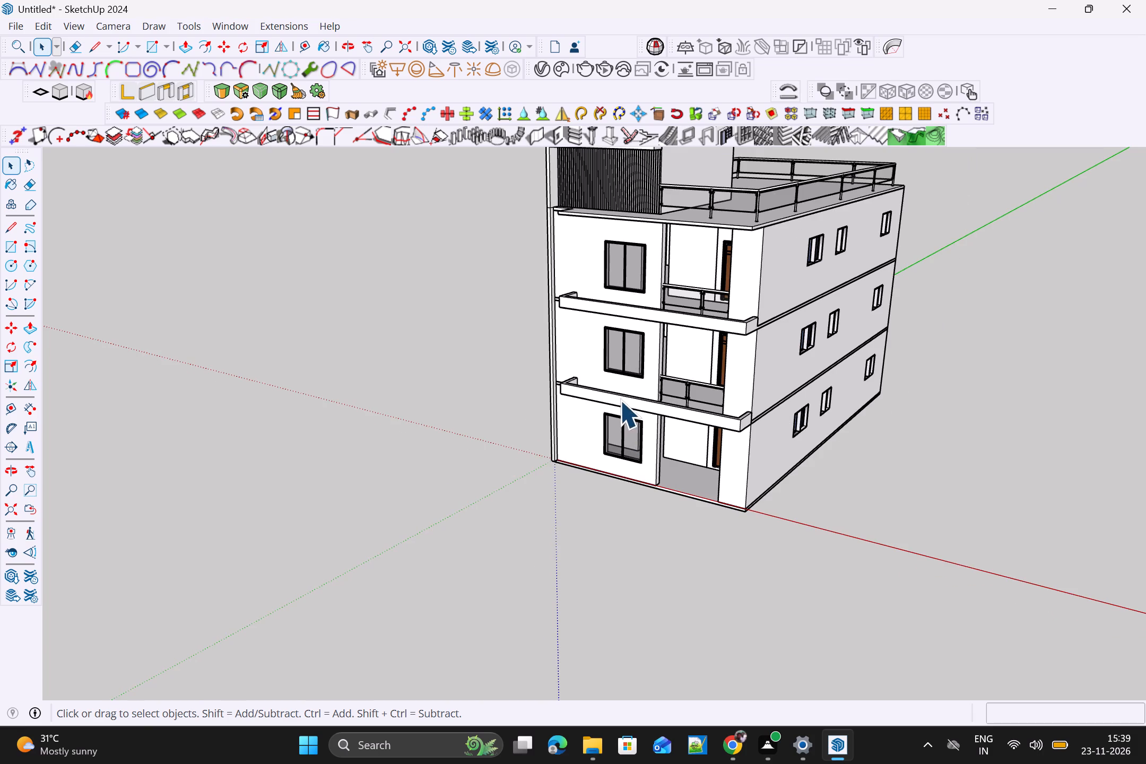
middle_click_drag(627, 400, 757, 399)
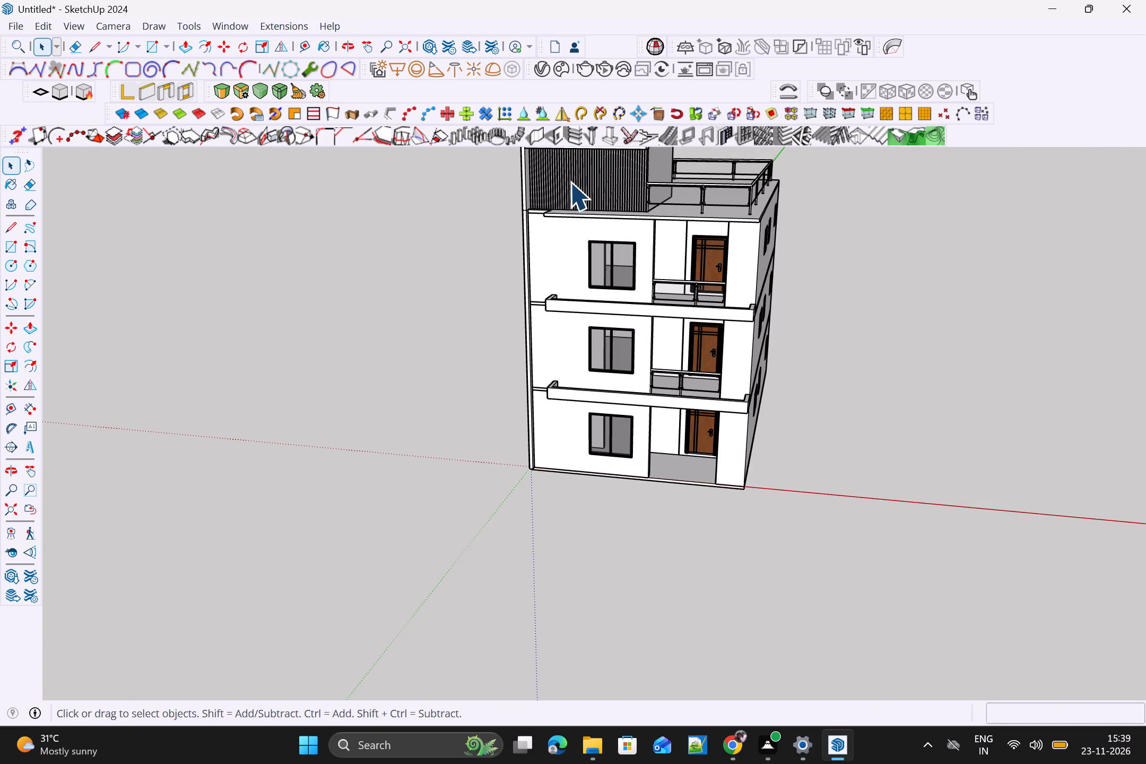
middle_click_drag(580, 191, 580, 274, "shift")
scroll(603, 345, "up", 2)
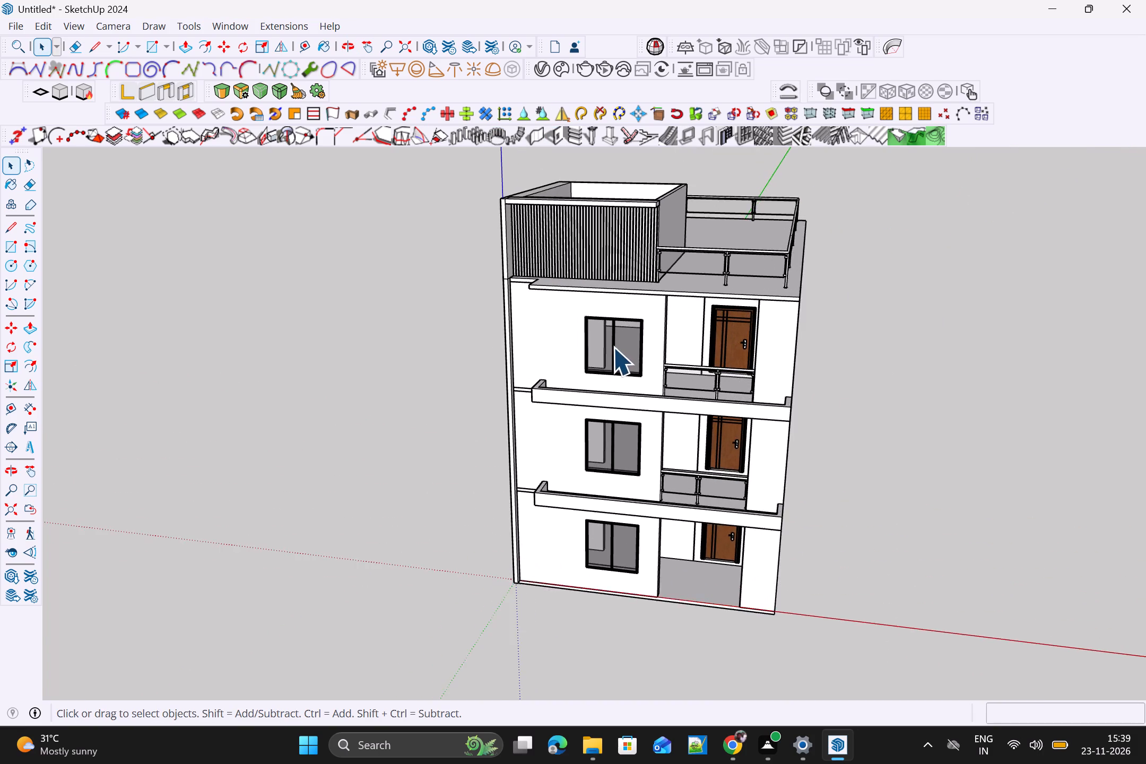
scroll(613, 348, "up", 3)
middle_click_drag(753, 368, 758, 363)
scroll(613, 337, "down", 5)
middle_click_drag(636, 463, 670, 449)
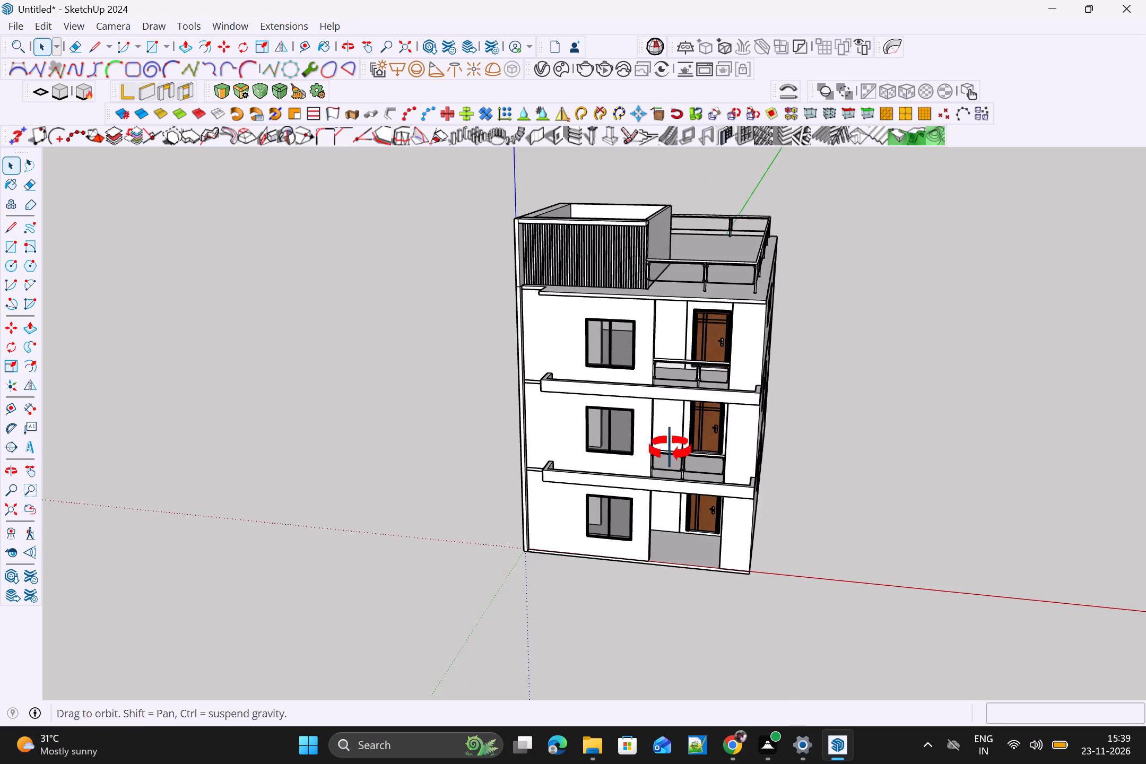
middle_click_drag(670, 449, 703, 432)
scroll(713, 425, "up", 1)
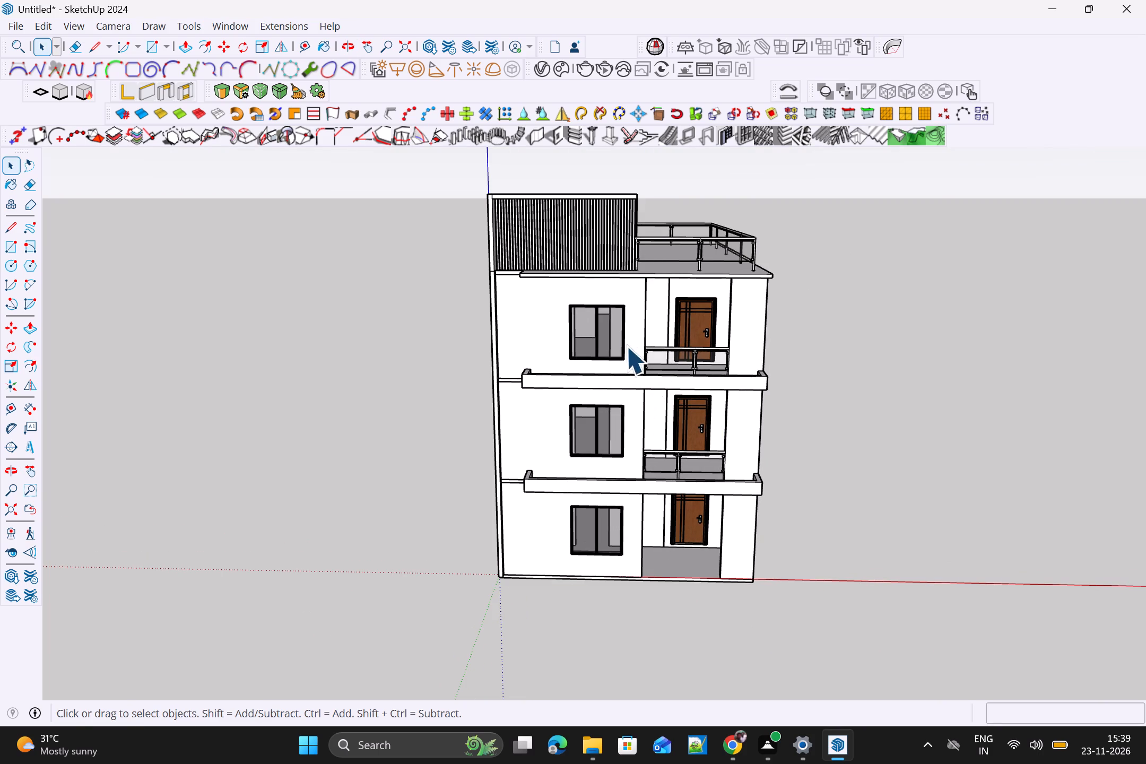
scroll(566, 296, "up", 5)
Examine how the top storey's front wall and the full-height side strip beside it are grouped.
left_click(494, 306)
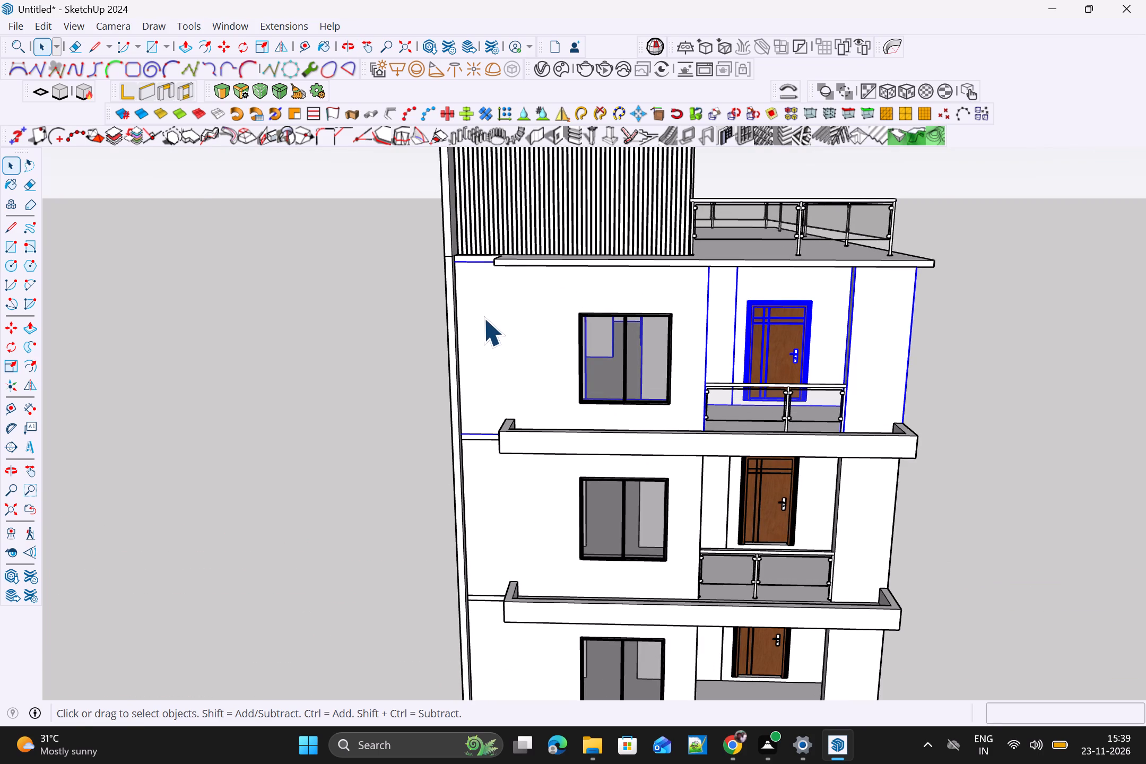
left_click(395, 321)
left_click(536, 327)
triple_click(511, 329)
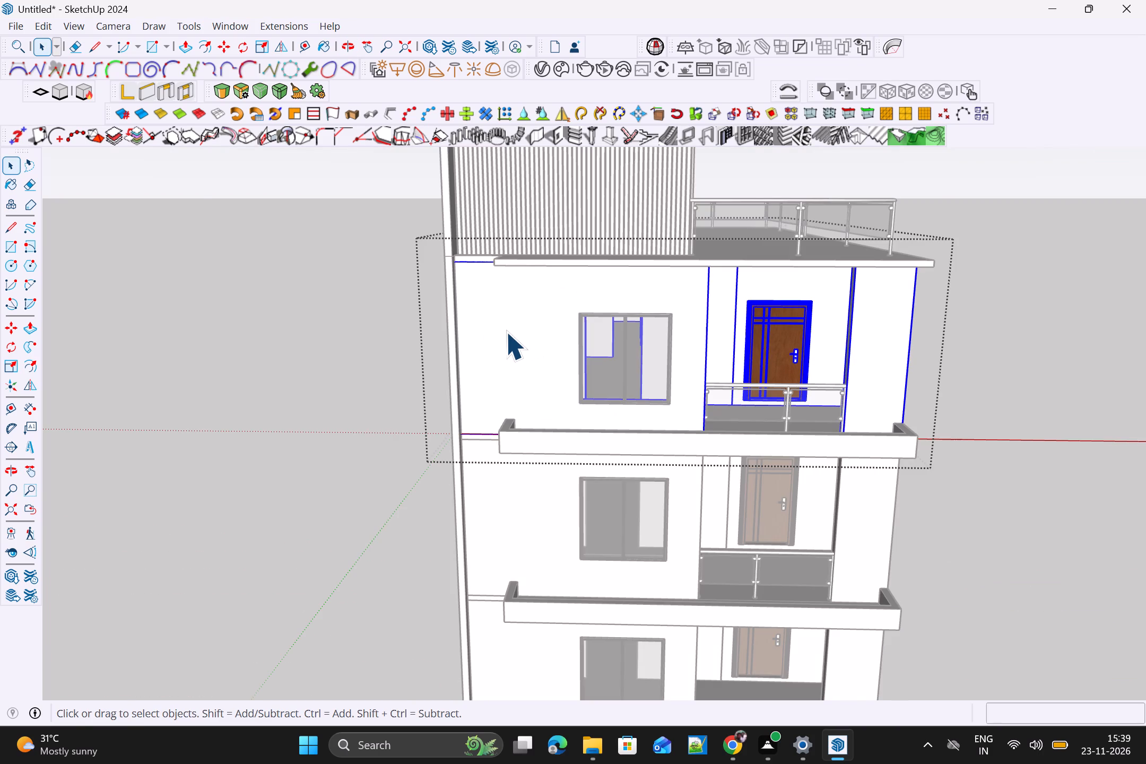
triple_click(505, 332)
left_click(505, 332)
scroll(502, 336, "down", 3)
left_click(380, 337)
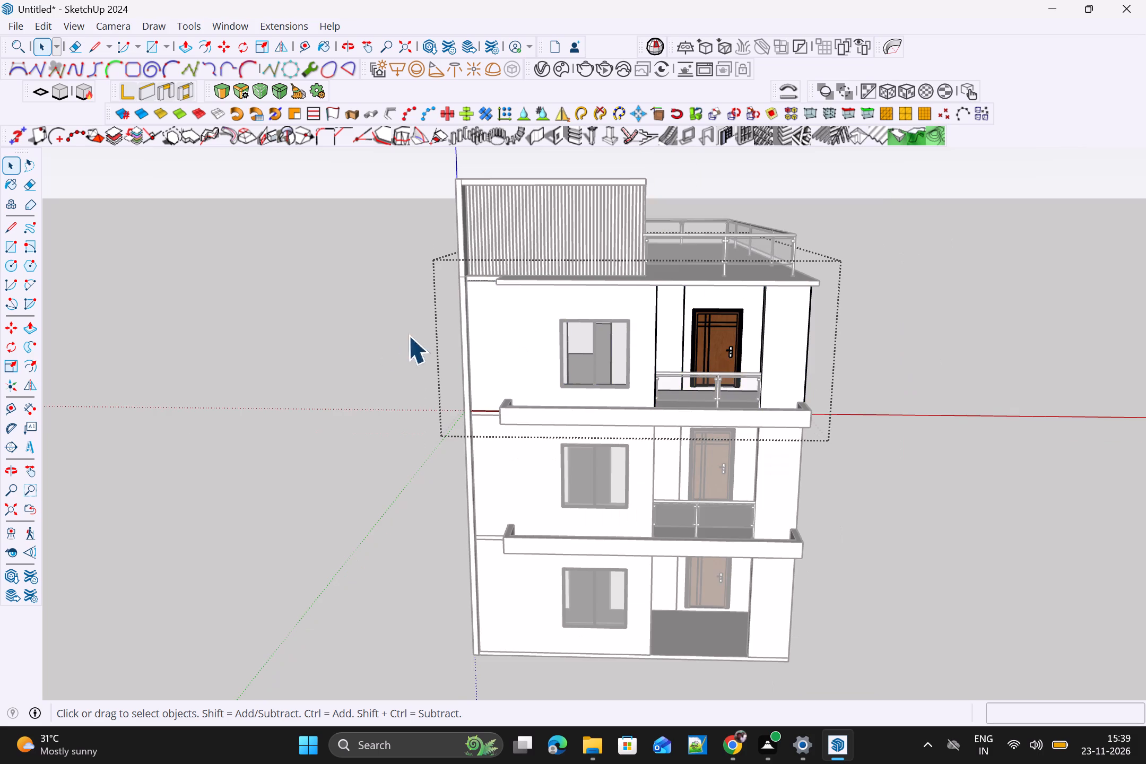
left_click(348, 332)
scroll(366, 334, "down", 5)
scroll(454, 353, "up", 3)
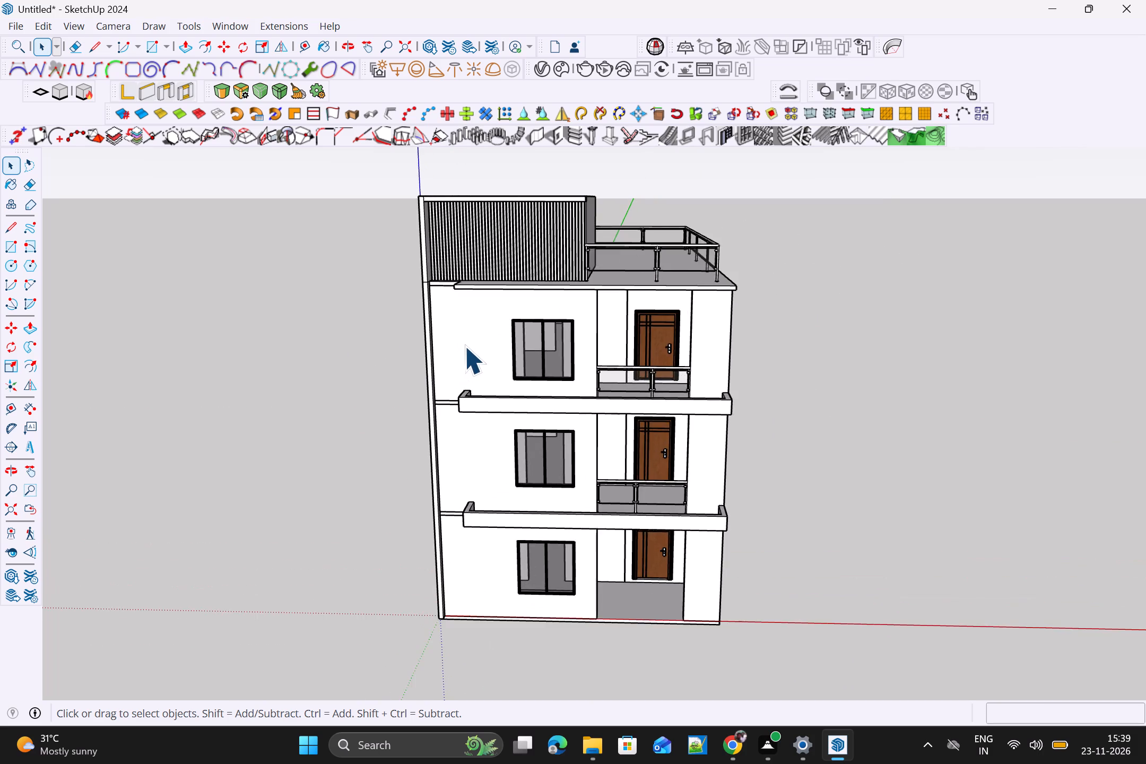
scroll(461, 348, "down", 2)
scroll(437, 367, "up", 6)
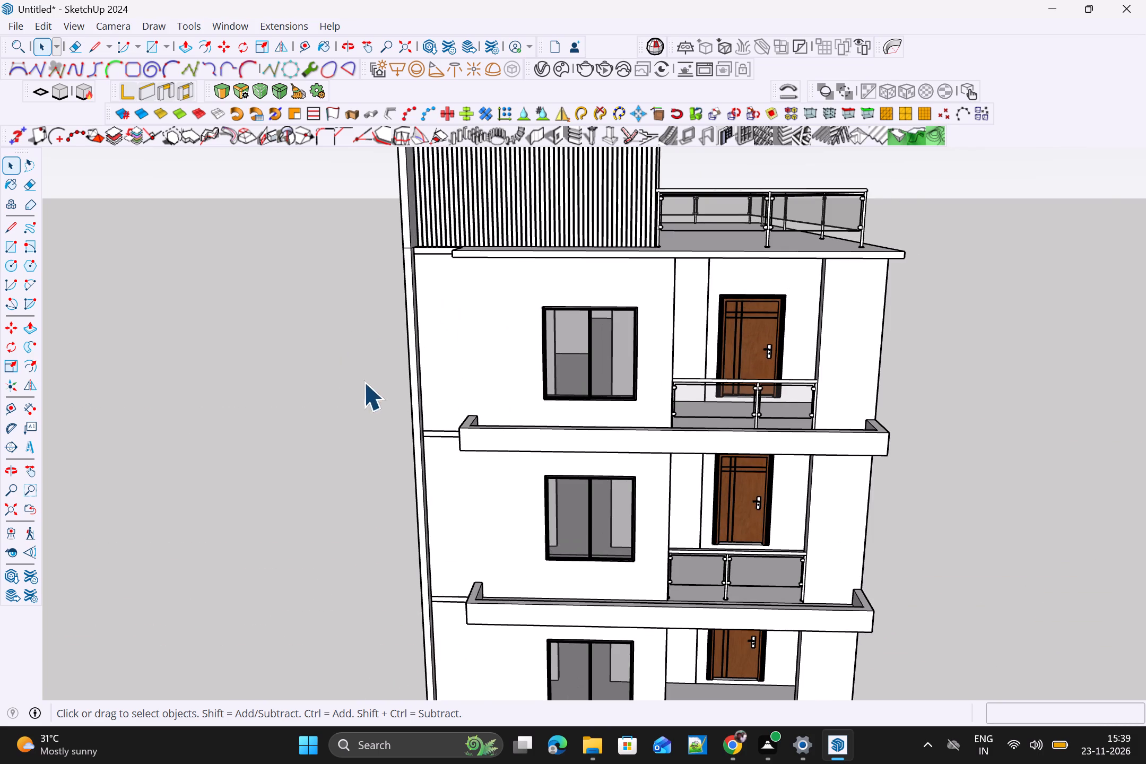
scroll(420, 376, "up", 4)
left_click(408, 381)
scroll(408, 381, "up", 1)
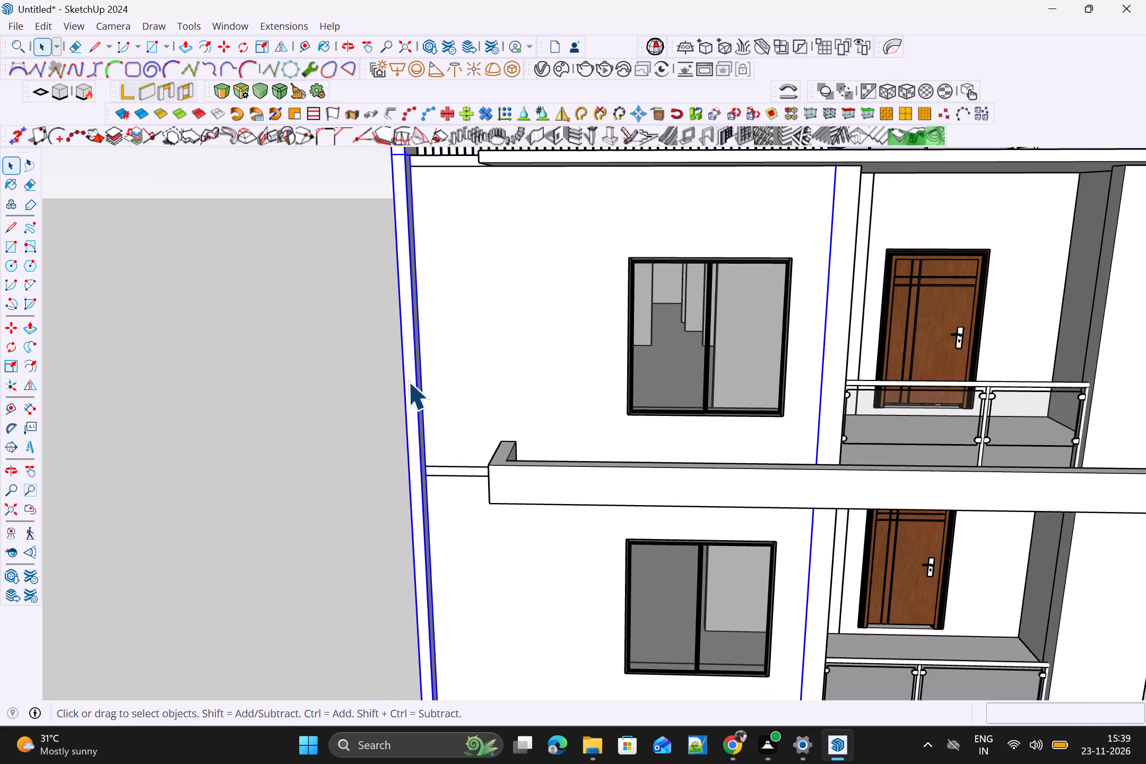
scroll(408, 383, "down", 8)
left_click(362, 386)
scroll(433, 370, "up", 4)
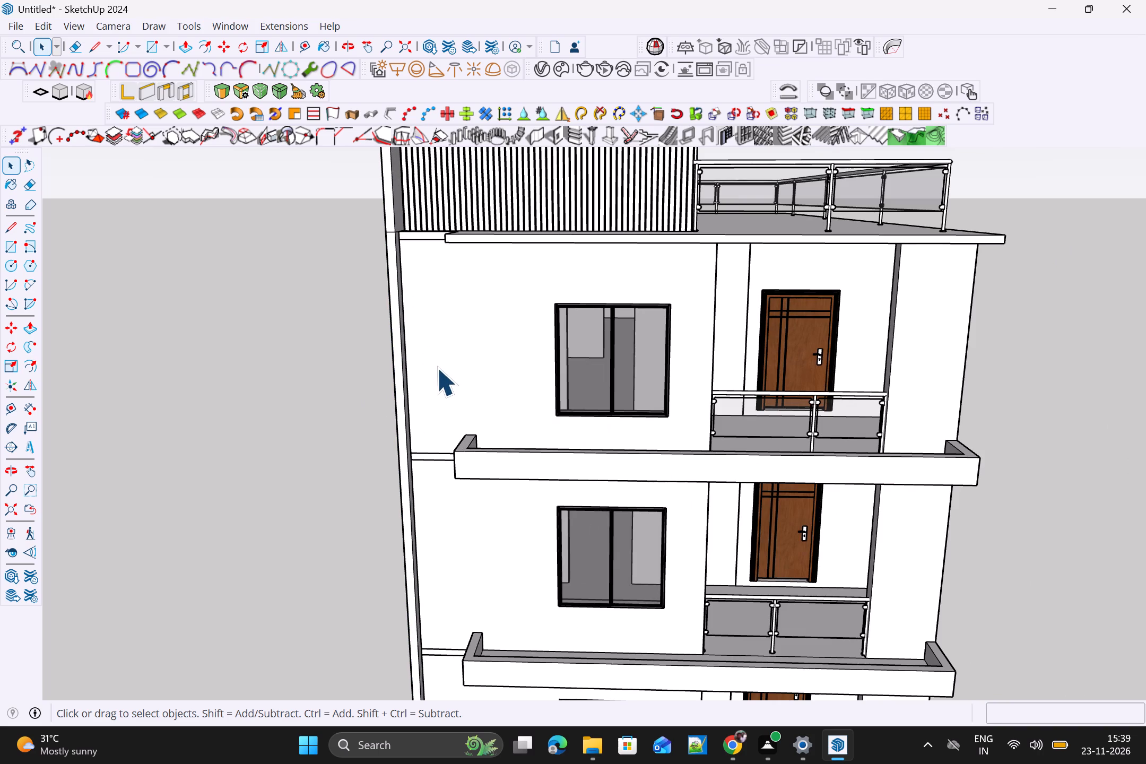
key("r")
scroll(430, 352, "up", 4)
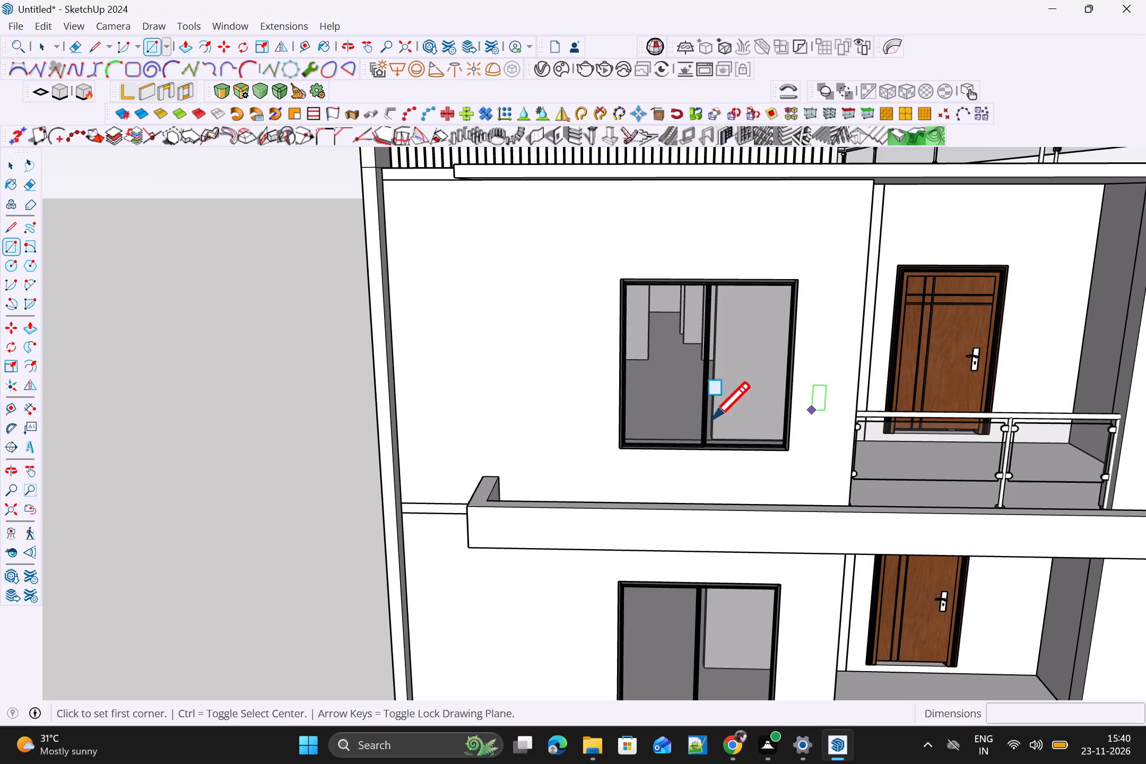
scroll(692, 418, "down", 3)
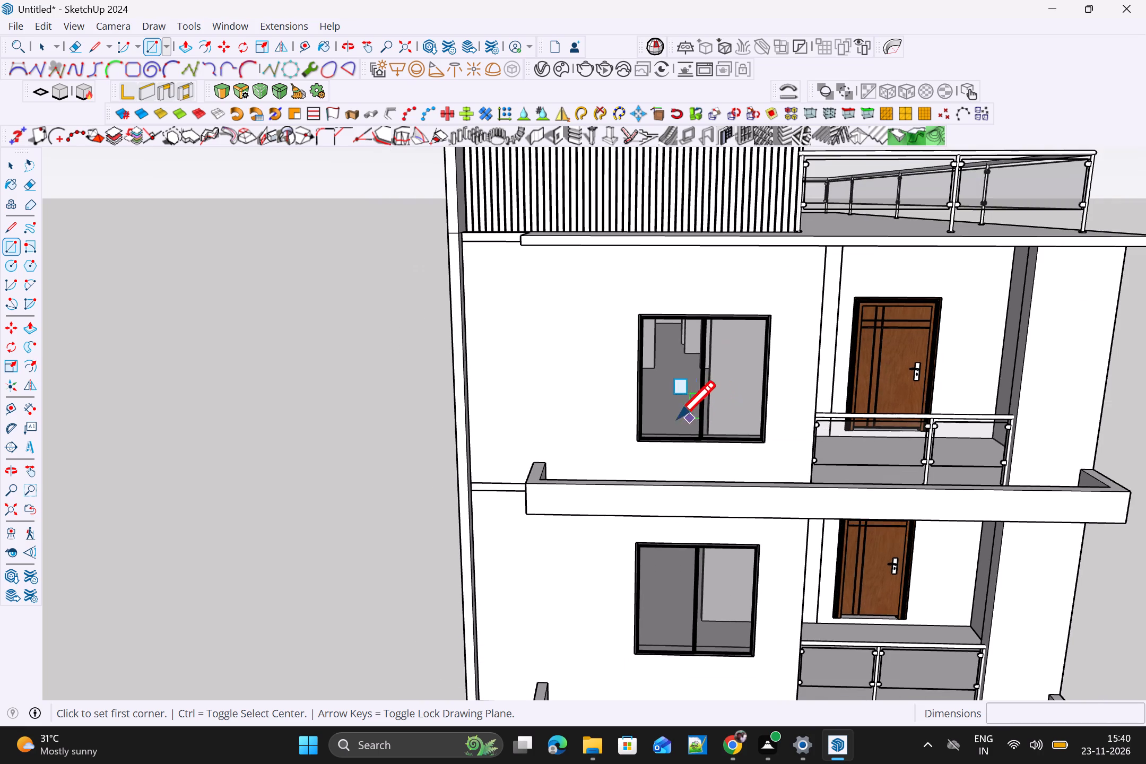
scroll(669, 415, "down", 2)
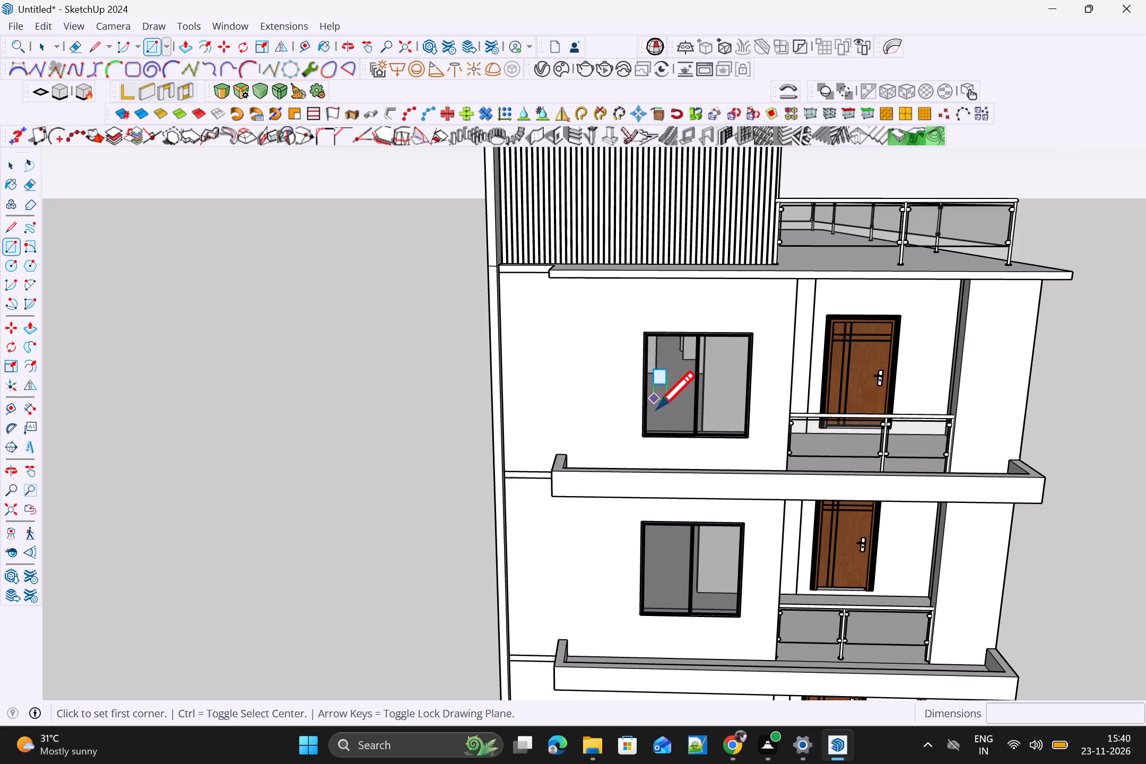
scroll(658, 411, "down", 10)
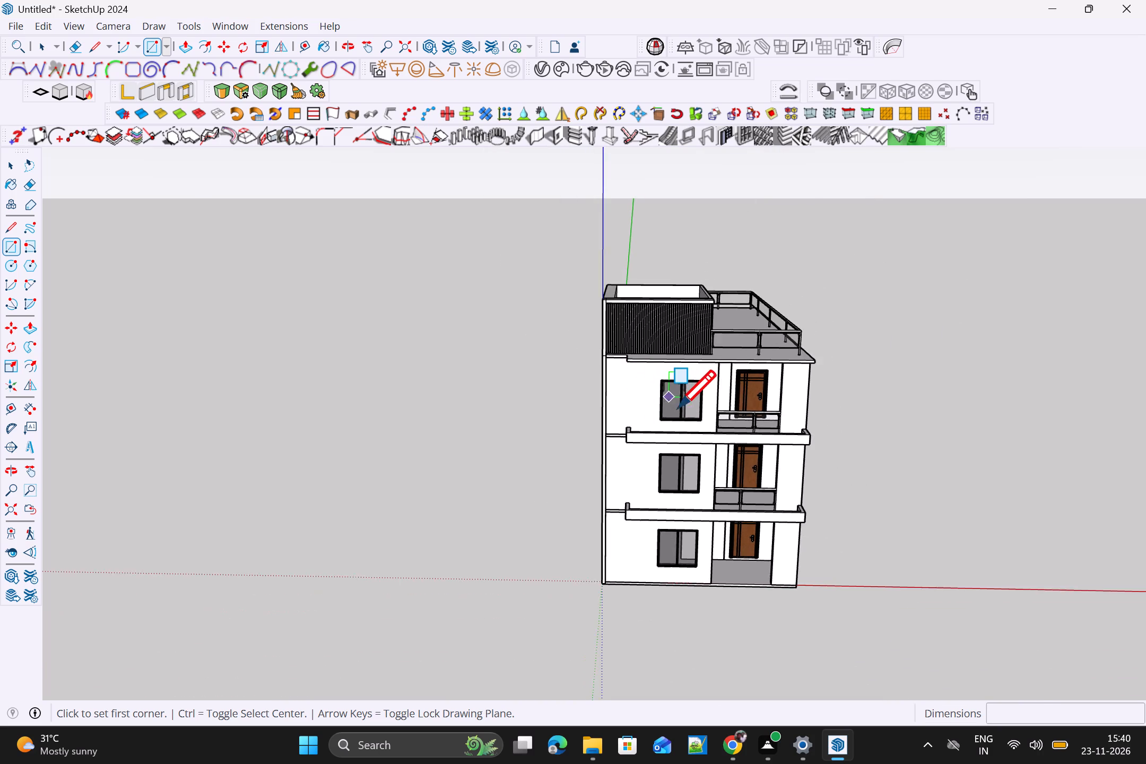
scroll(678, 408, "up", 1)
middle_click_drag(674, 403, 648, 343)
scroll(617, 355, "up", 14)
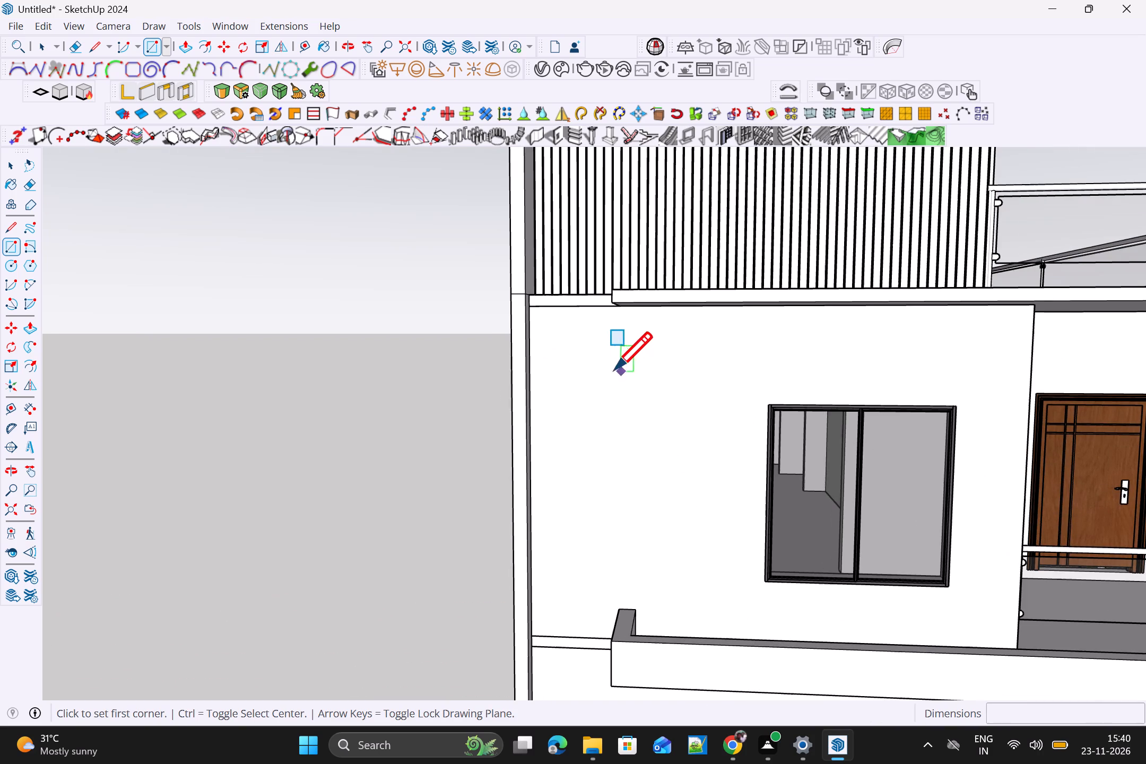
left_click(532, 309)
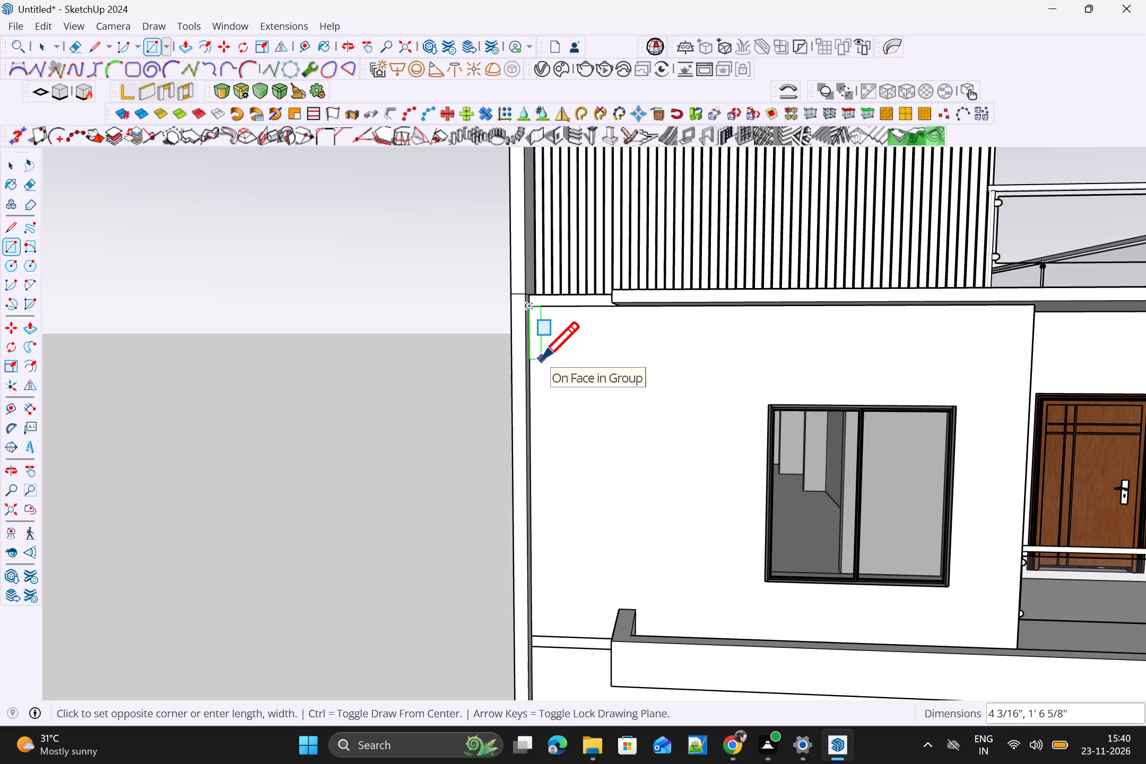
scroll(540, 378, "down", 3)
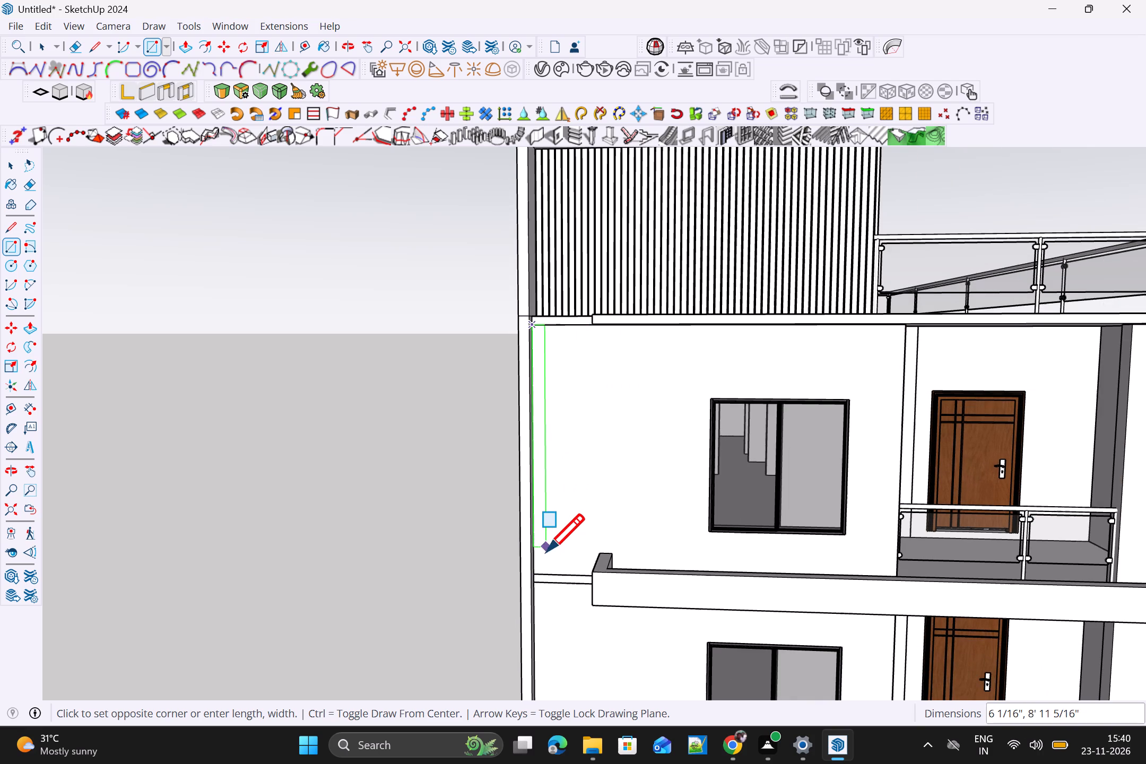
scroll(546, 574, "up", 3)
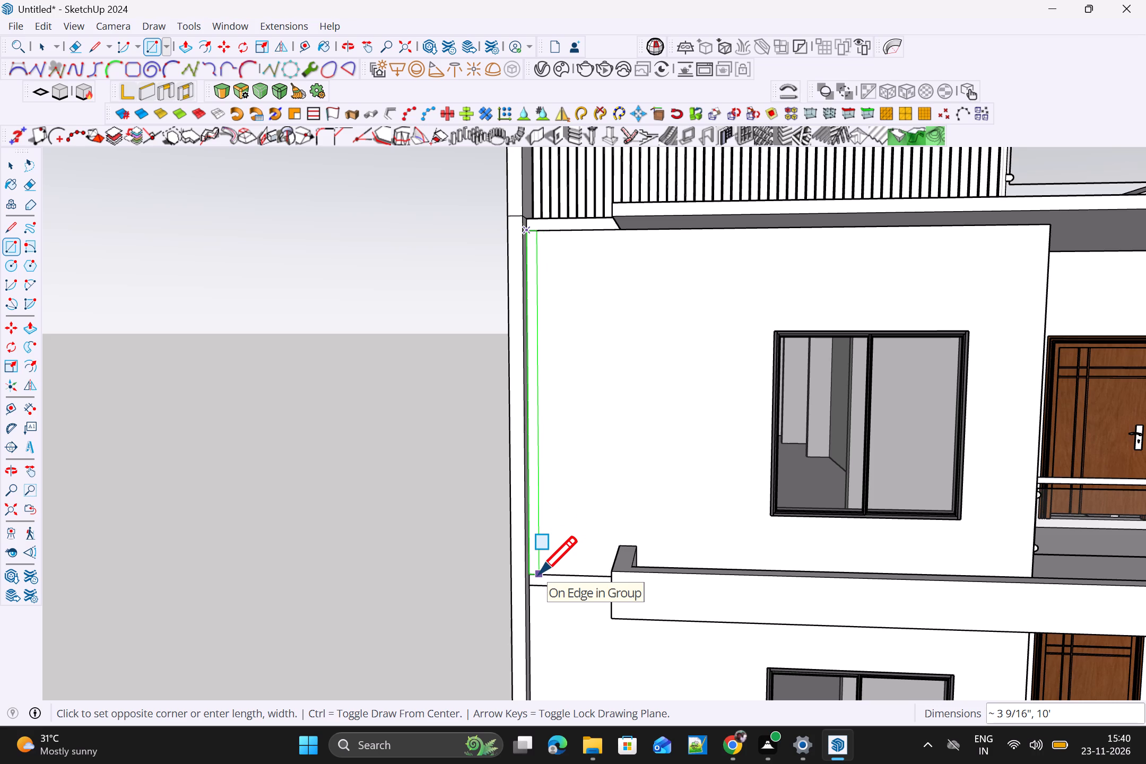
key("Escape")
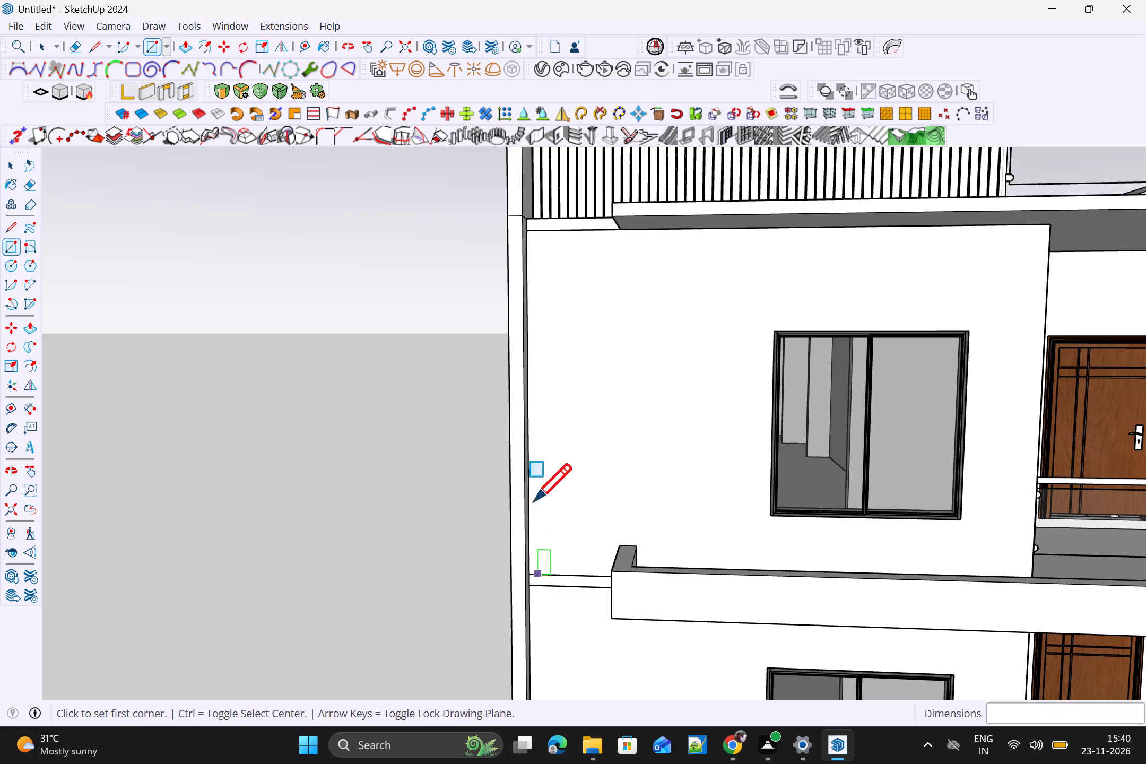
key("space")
Inspect the rooftop room's wall group behind the vertical cladding slats, opening it for editing and leaving it again.
left_click(535, 203)
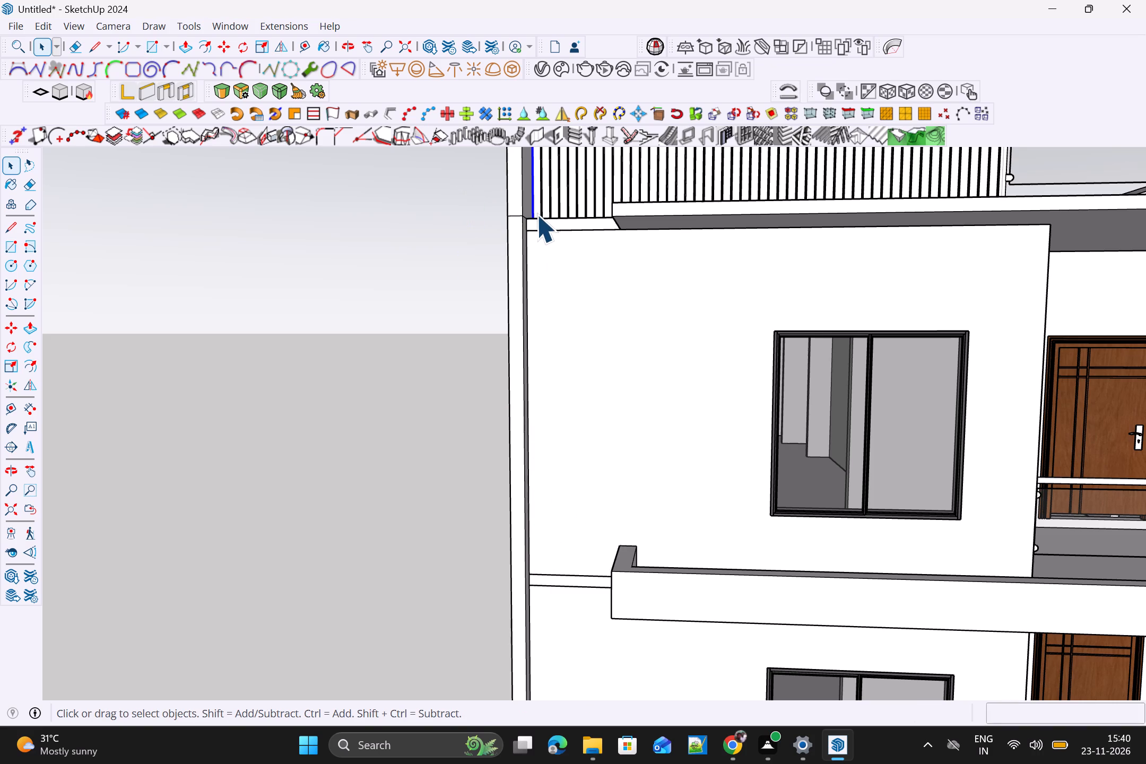
scroll(542, 183, "up", 8)
left_click(531, 220)
double_click(533, 221)
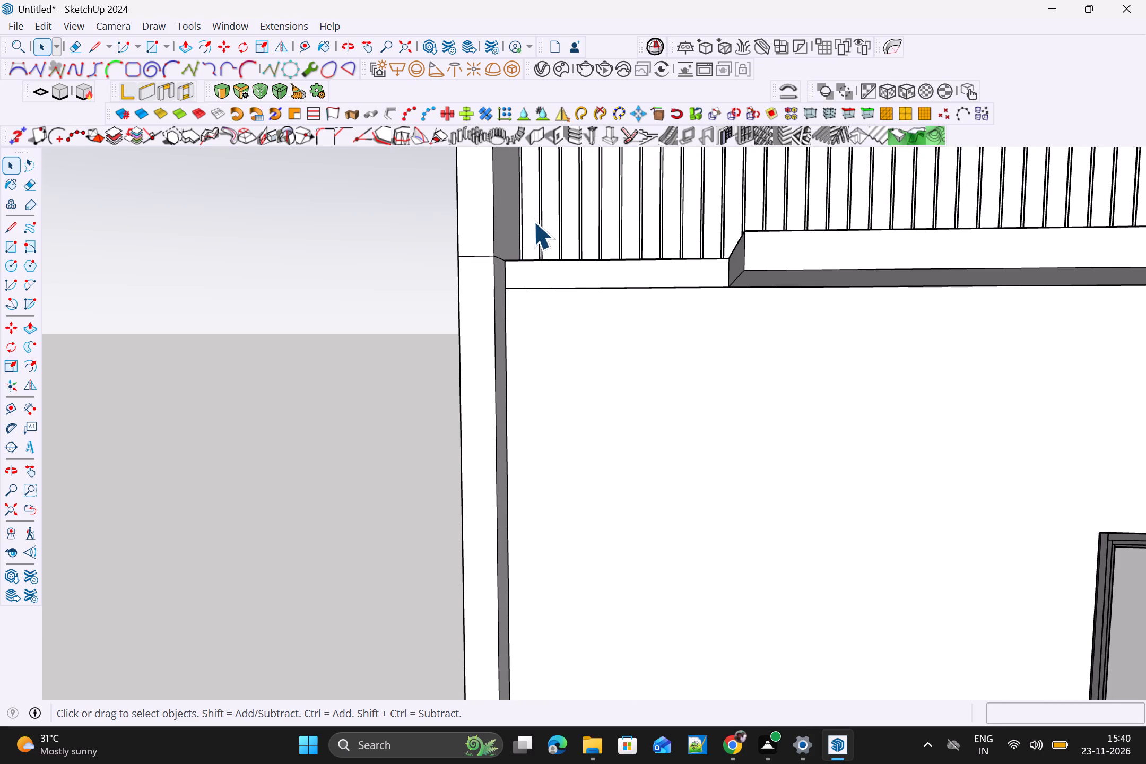
left_click(533, 221)
scroll(538, 227, "down", 3)
left_click(445, 236)
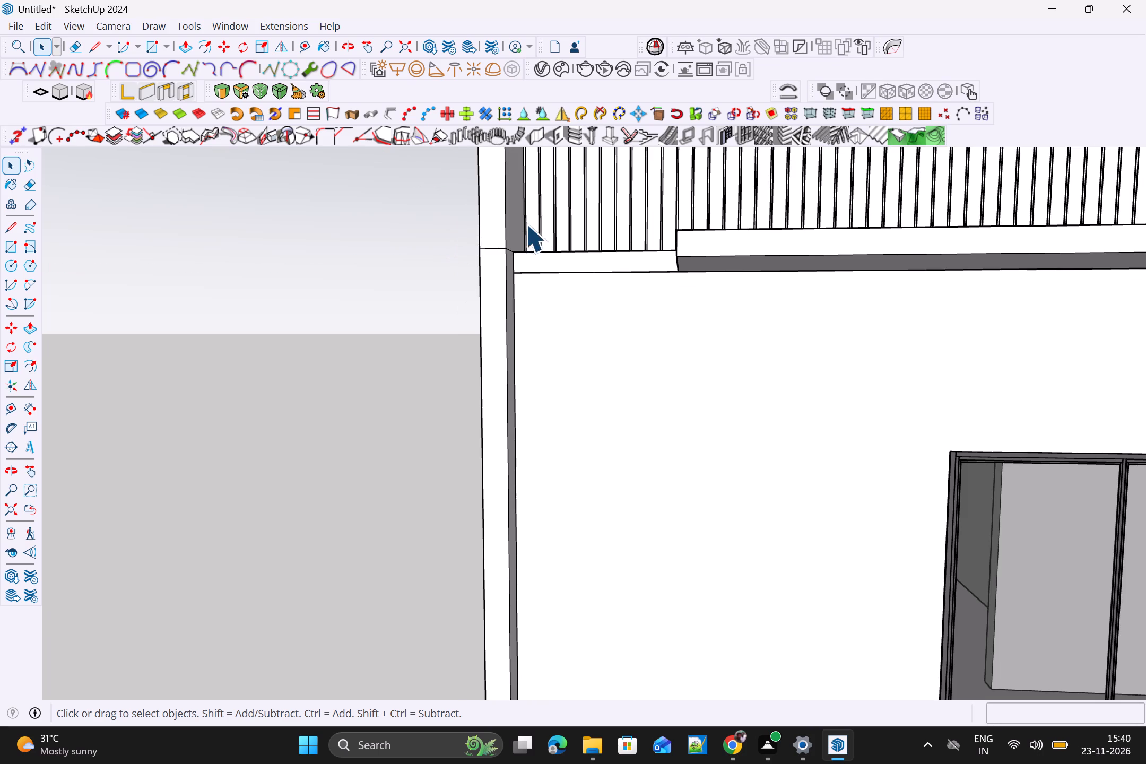
left_click(535, 222)
scroll(532, 222, "up", 12)
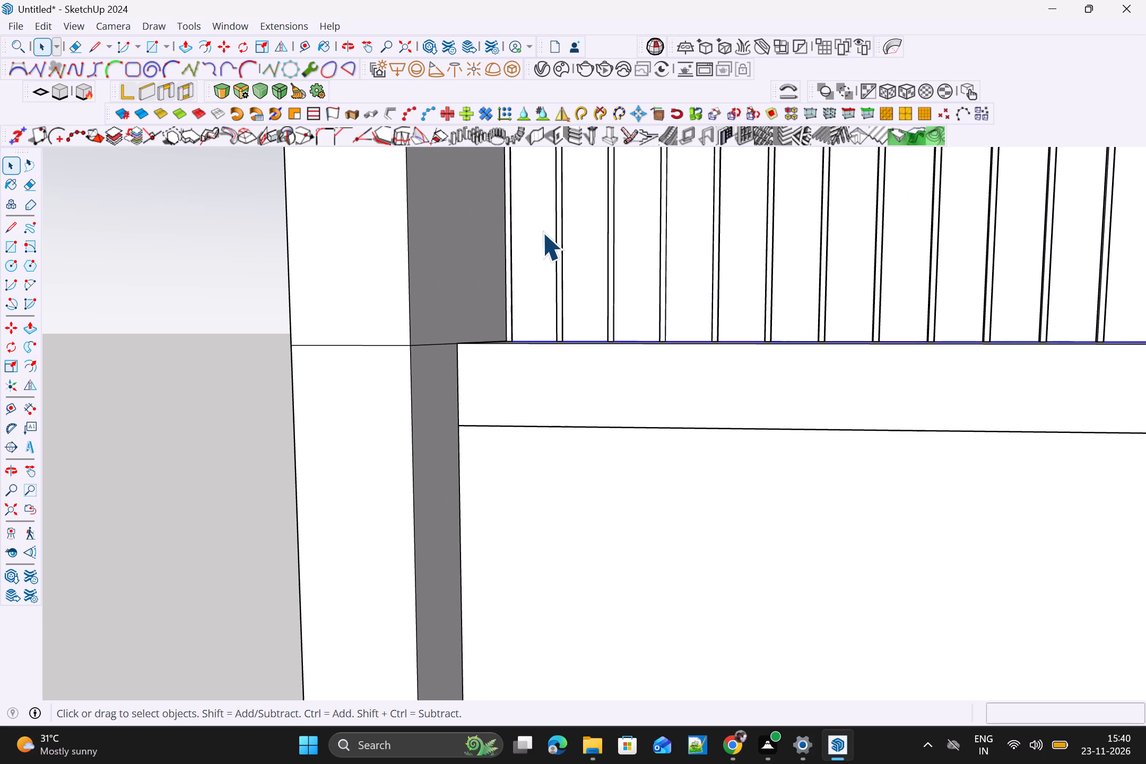
left_click(542, 235)
triple_click(542, 237)
left_click(544, 238)
left_click(544, 244)
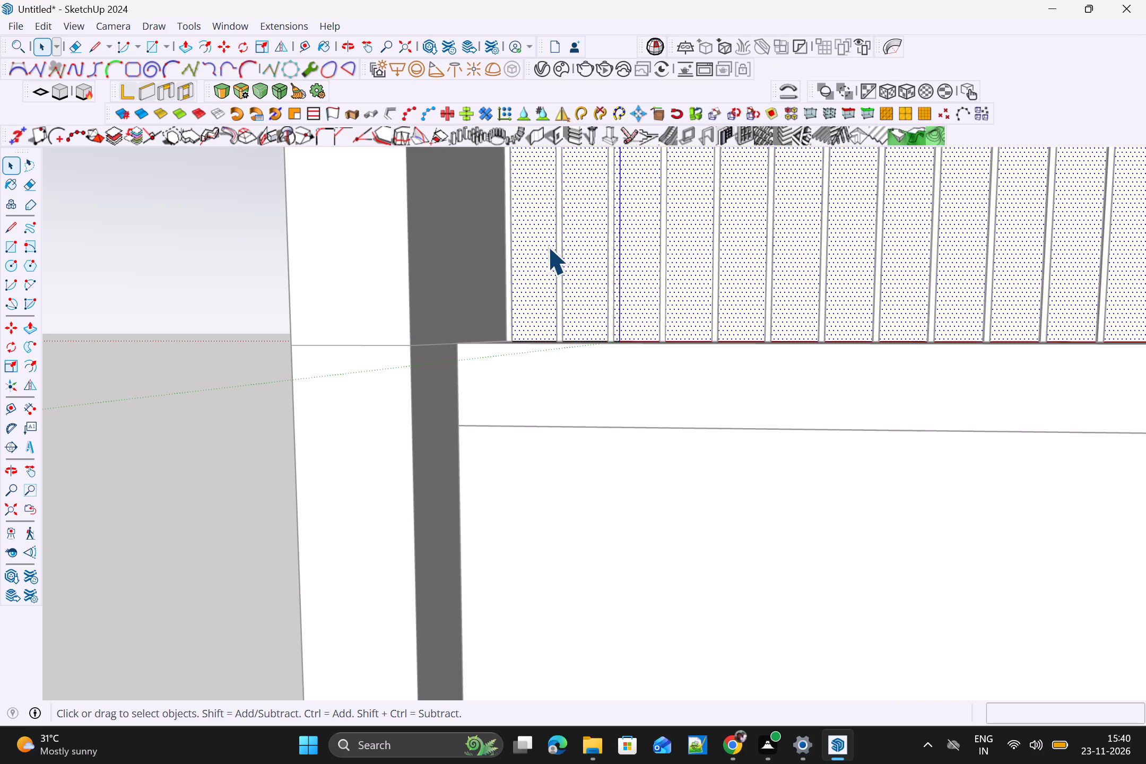
scroll(540, 250, "down", 18)
middle_click_drag(604, 240, 582, 392)
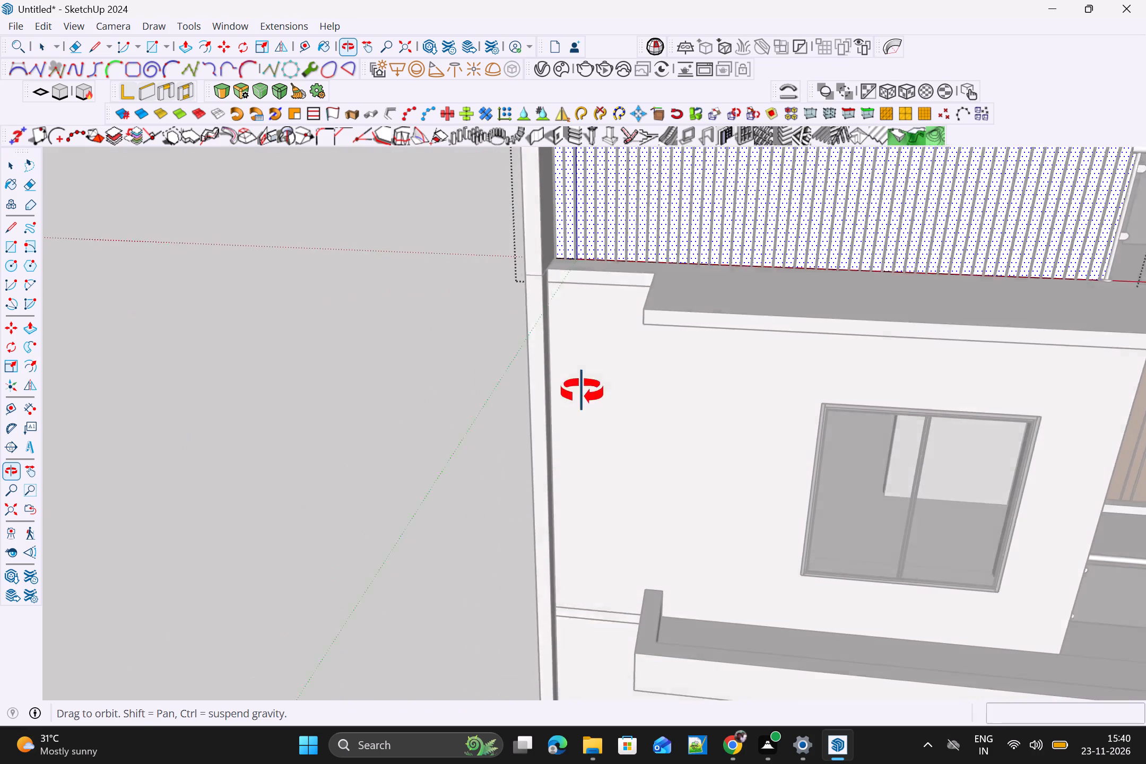
middle_click_drag(582, 392, 580, 409)
scroll(587, 204, "up", 5)
scroll(575, 213, "down", 7)
scroll(571, 219, "up", 6)
scroll(575, 214, "down", 7)
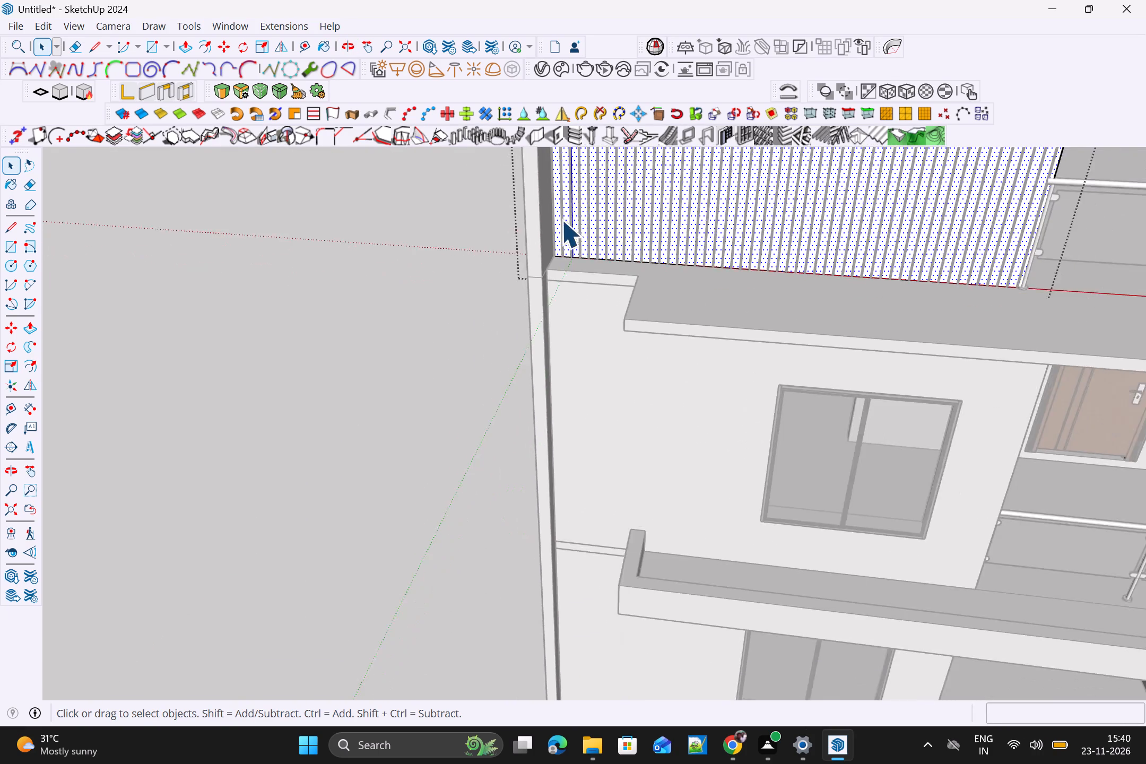
scroll(557, 220, "up", 18)
left_click(597, 319)
triple_click(611, 317)
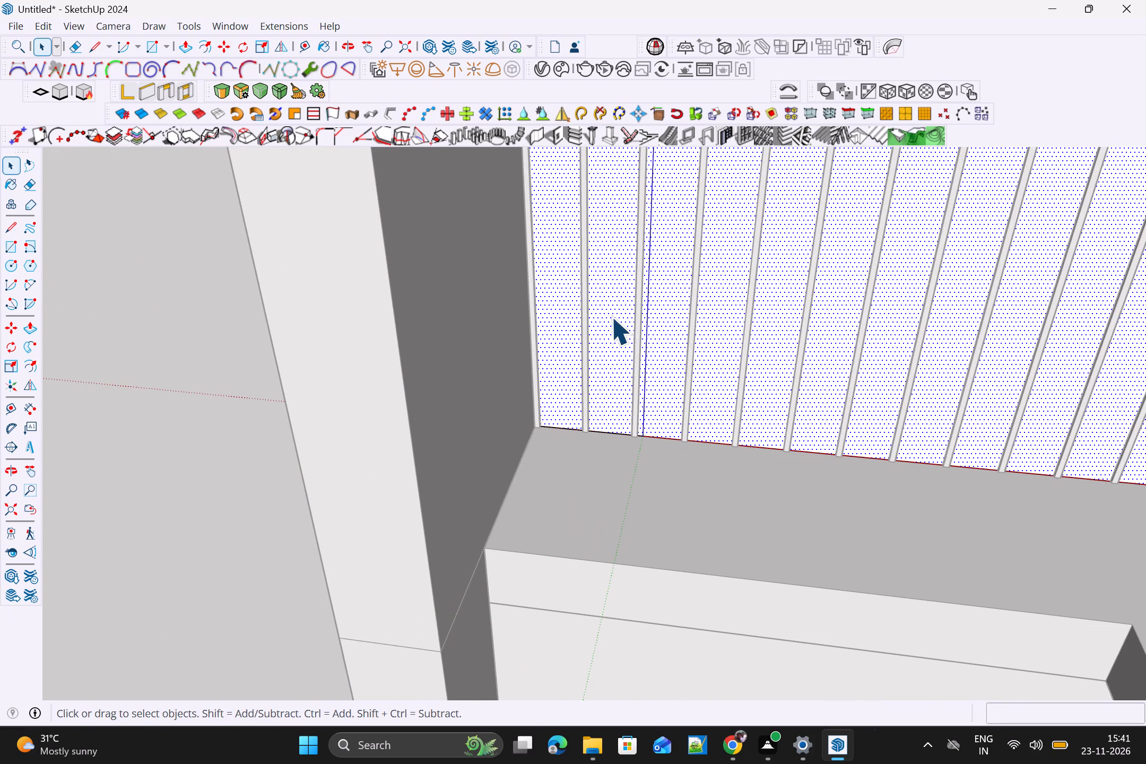
left_click(611, 316)
triple_click(611, 314)
scroll(609, 314, "down", 3)
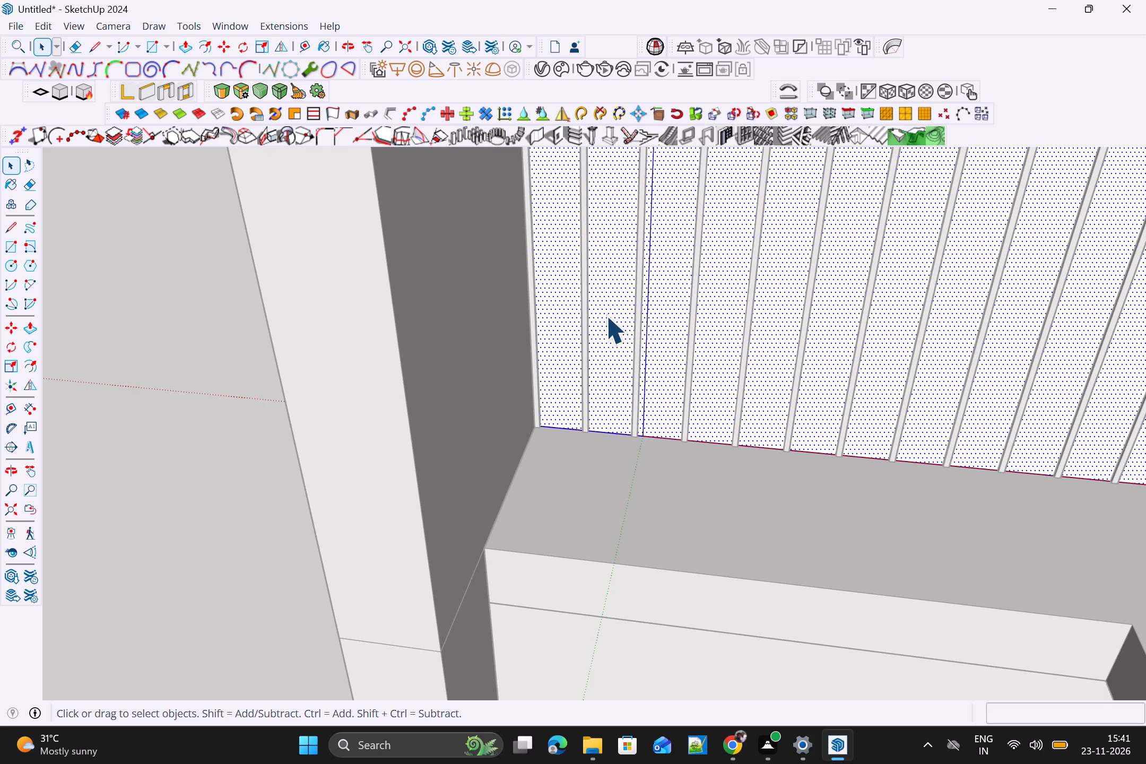
scroll(606, 316, "down", 20)
scroll(606, 316, "down", 9)
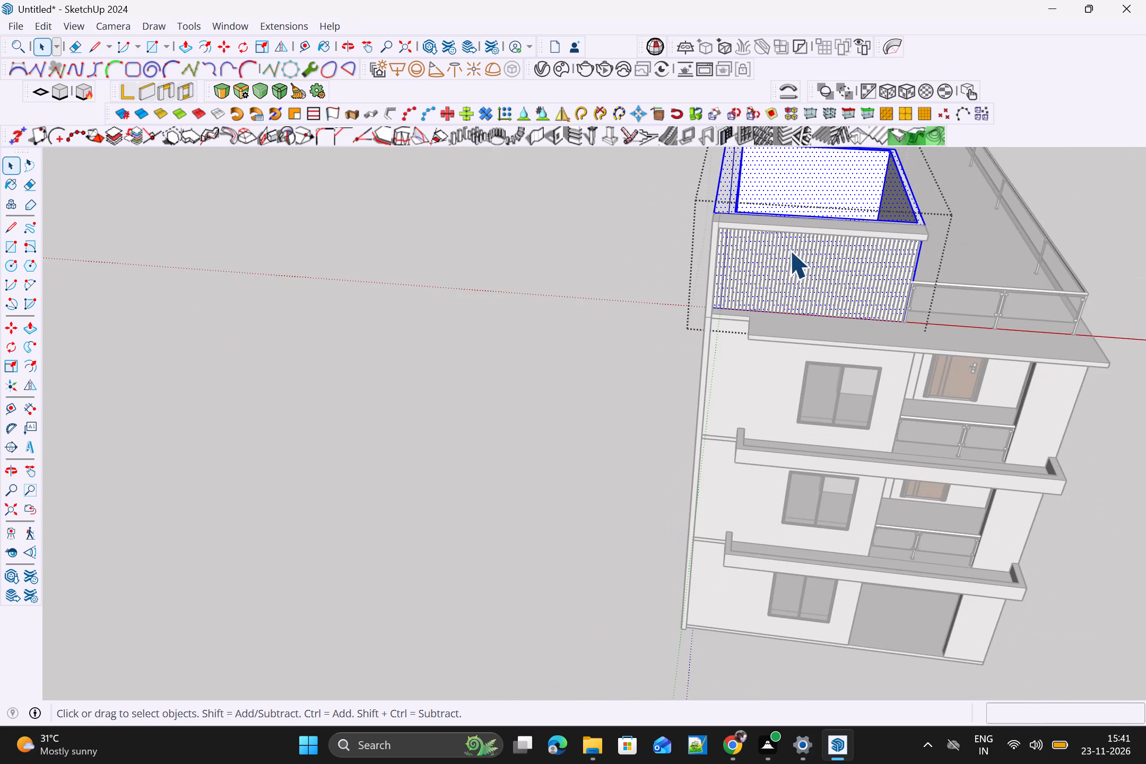
middle_click_drag(716, 352, 635, 435)
scroll(635, 435, "up", 1)
scroll(768, 319, "up", 5)
left_click(623, 250)
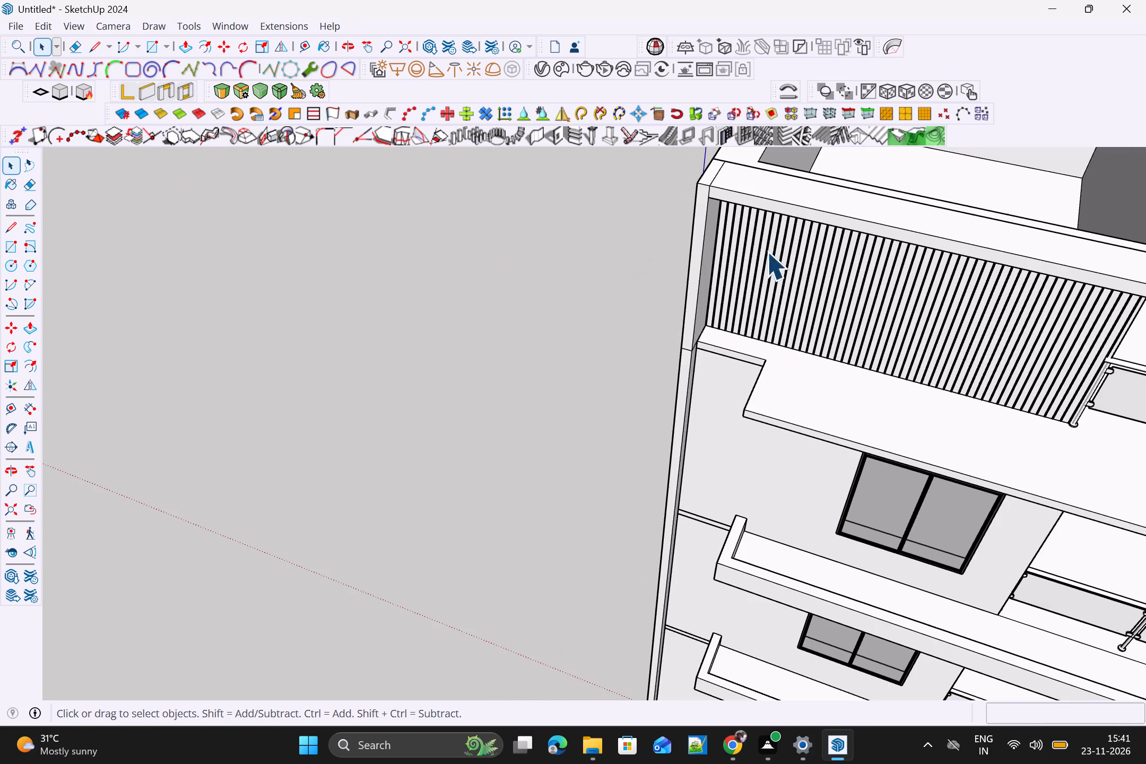
Examine how the rooftop room's vertical slats and the wall group behind them are separated.
left_click(797, 251)
scroll(801, 248, "up", 14)
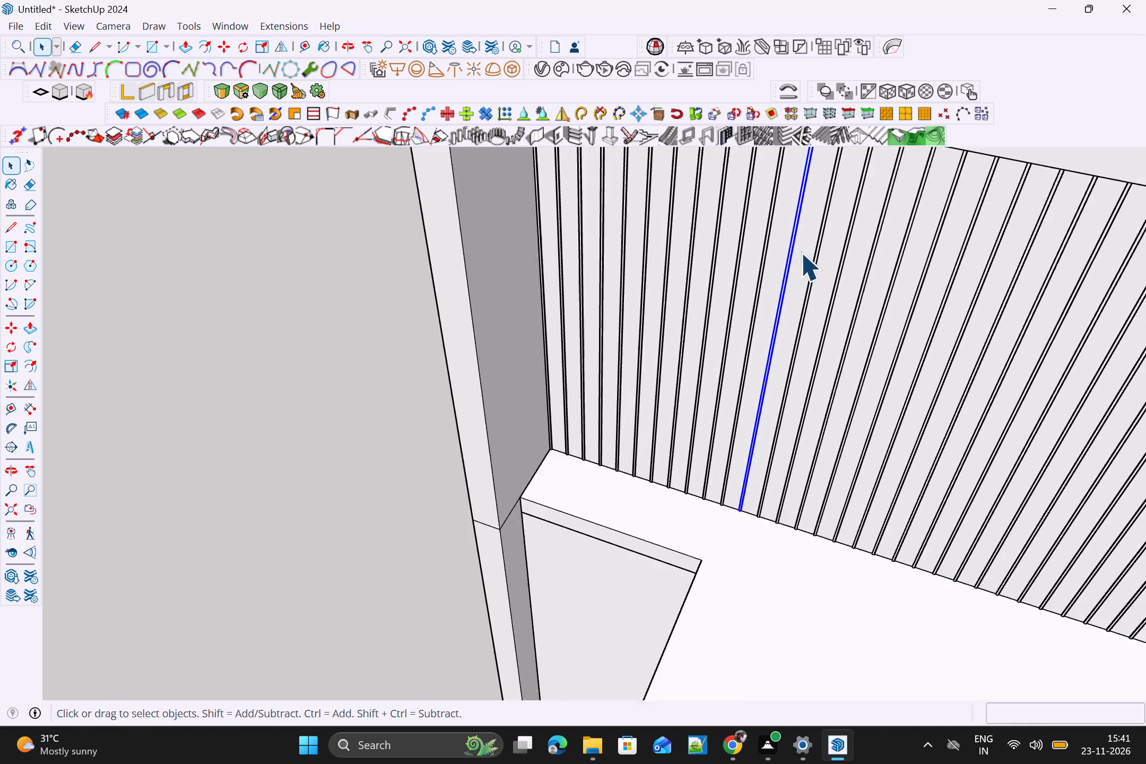
left_click(797, 293)
left_click(797, 293)
scroll(790, 298, "down", 5)
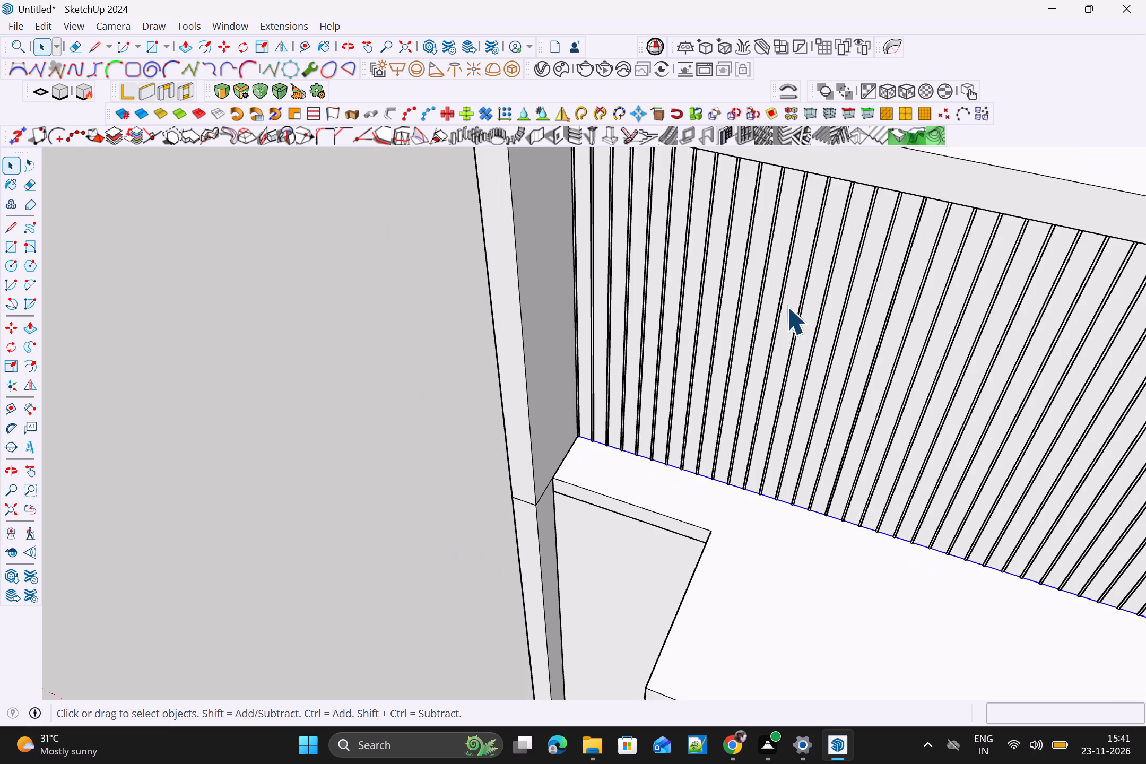
scroll(787, 307, "down", 10)
left_click(623, 273)
scroll(698, 310, "down", 4)
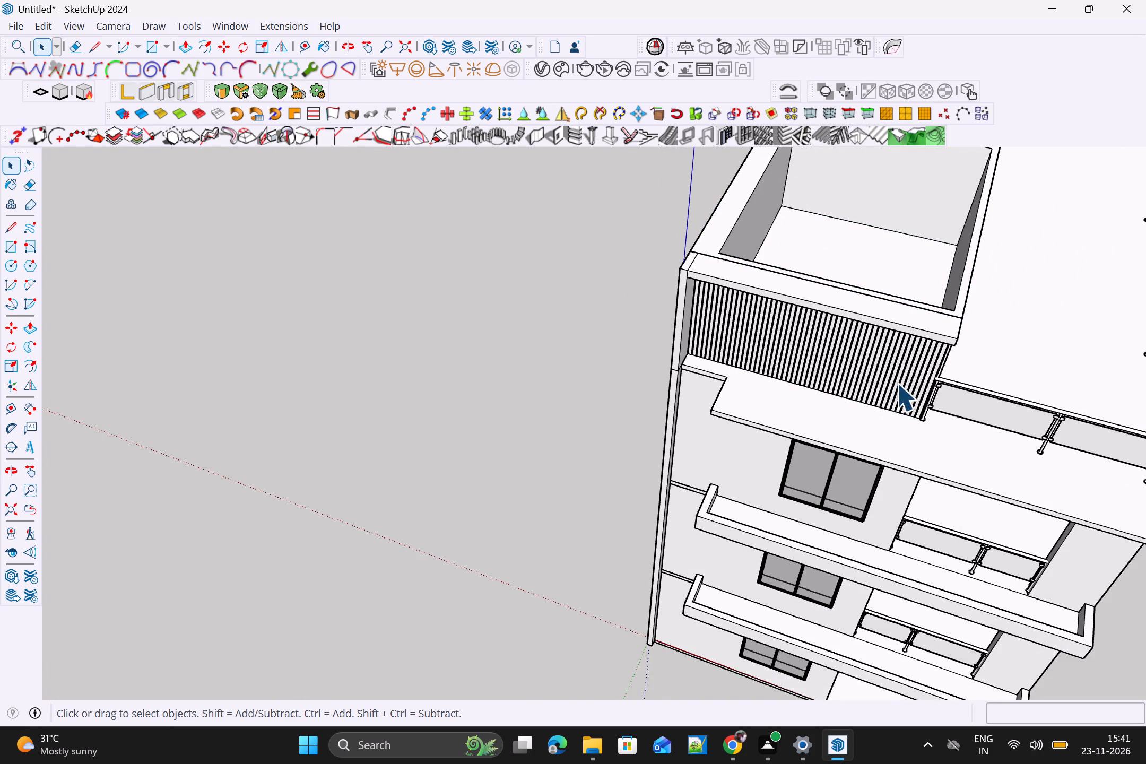
Paint two of the rooftop room's cladding slats and the wall group behind them with Wood Cherry Original from the Wood collection.
middle_click_drag(678, 324, 811, 103)
scroll(759, 277, "up", 3)
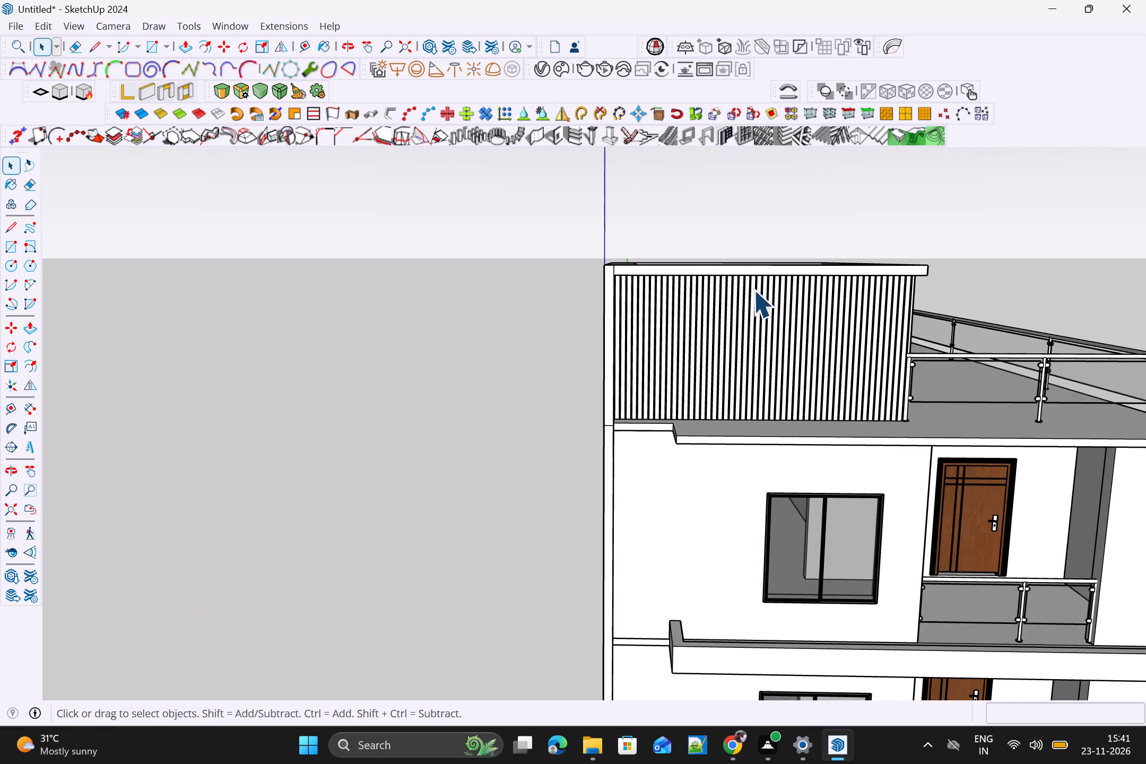
key("b")
scroll(763, 324, "up", 4)
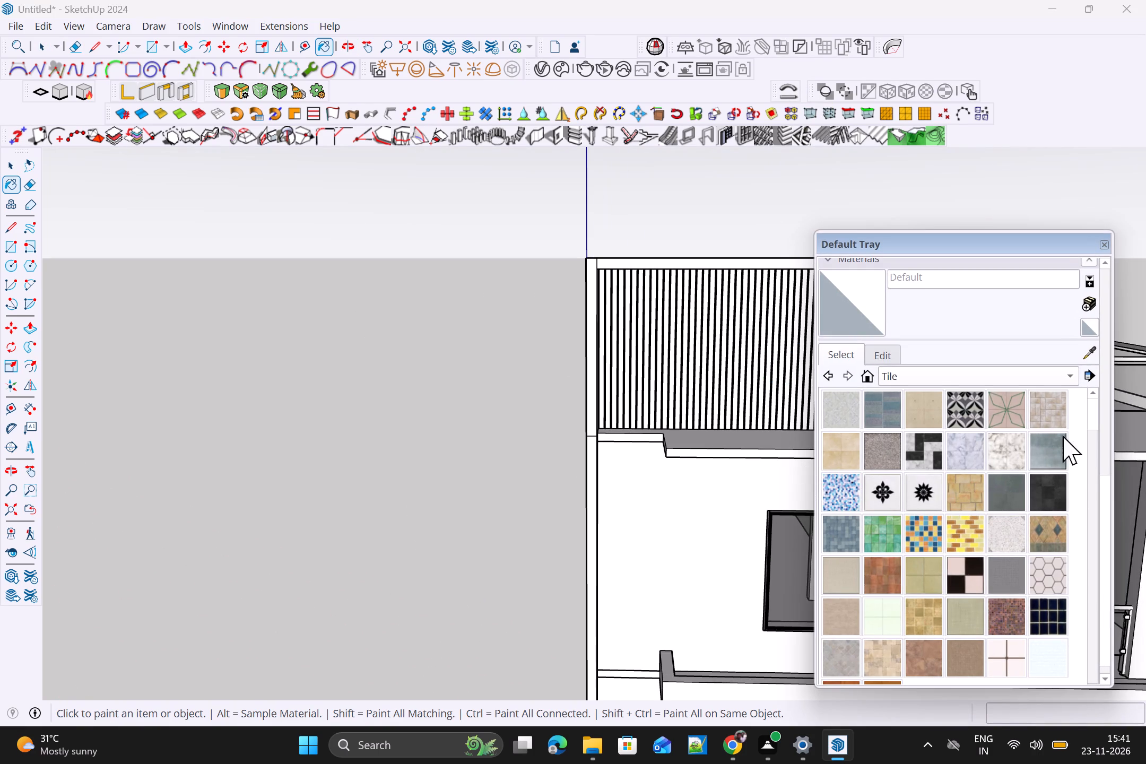
left_click(1015, 380)
left_click(946, 409)
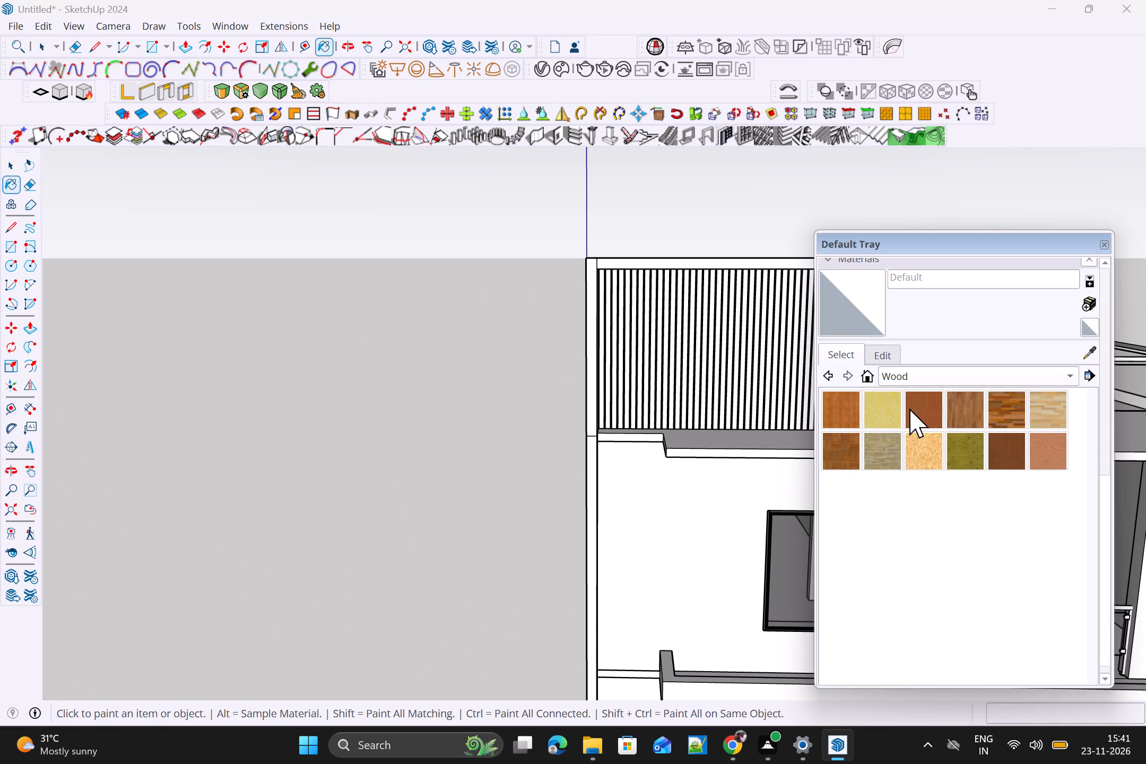
left_click(926, 407)
left_click(632, 303)
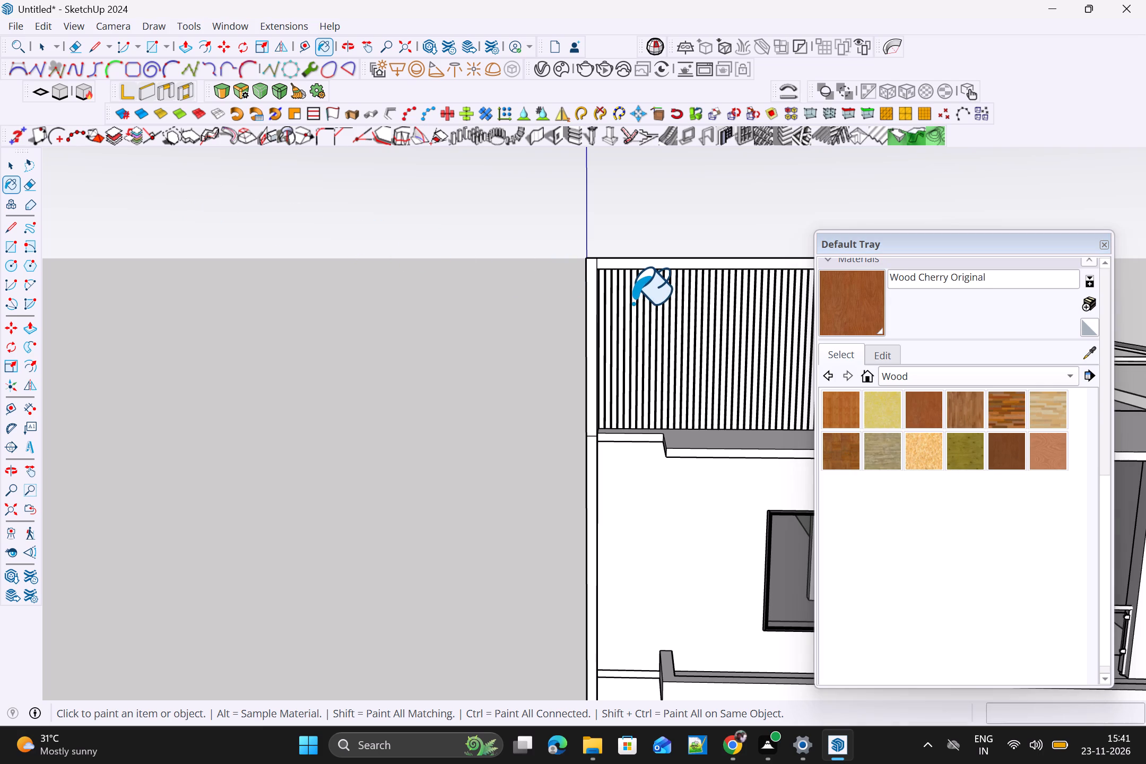
left_click(656, 308)
scroll(664, 309, "up", 11)
left_click(665, 305)
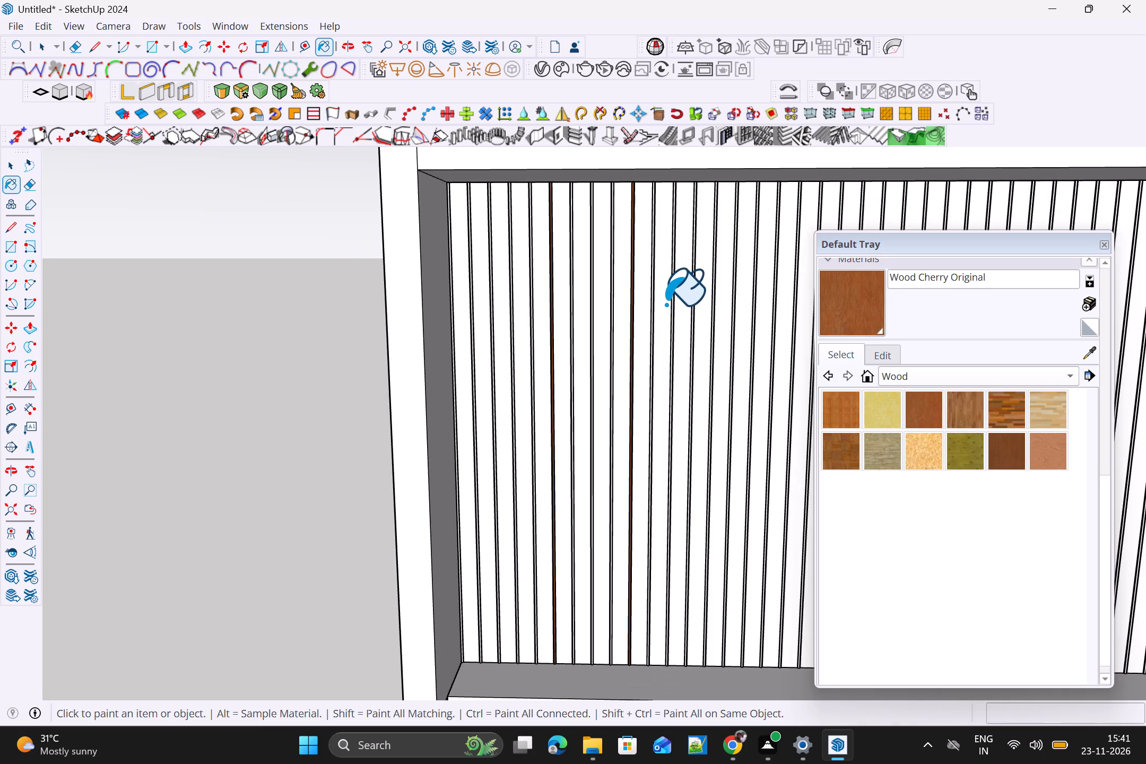
Check the wood finish on the rooftop room from above and from the front, and close the materials tray.
scroll(655, 309, "down", 12)
middle_click_drag(642, 336, 648, 466)
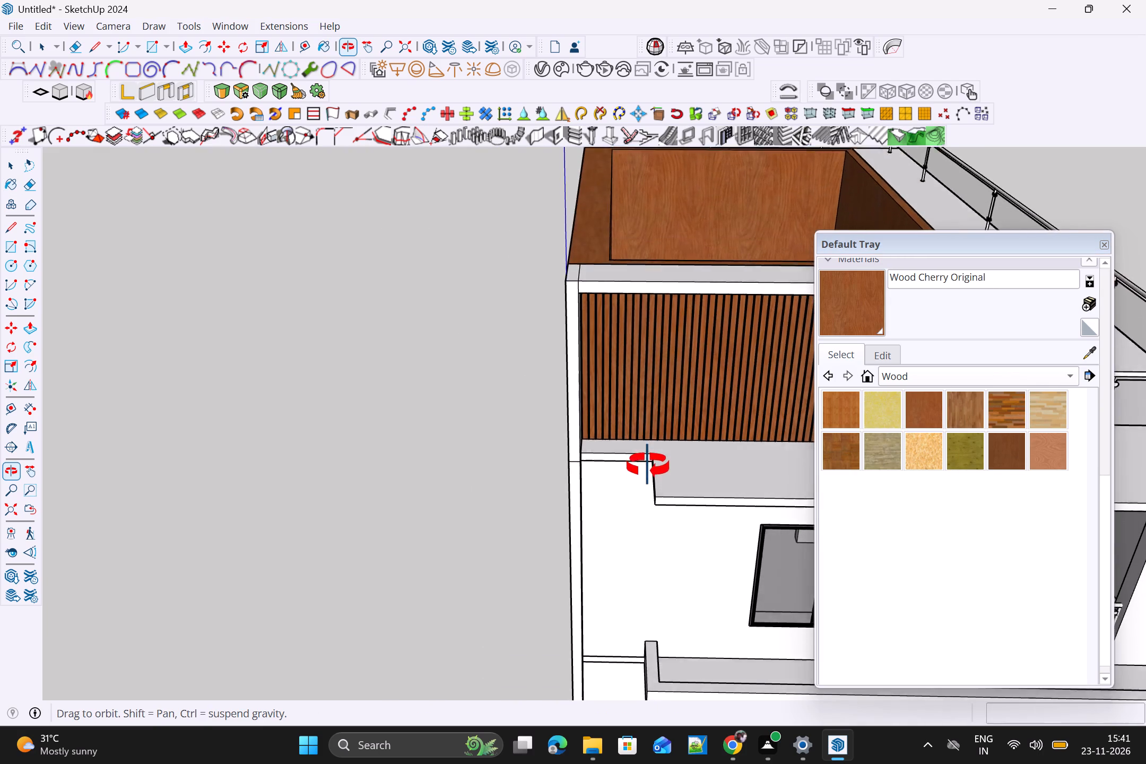
middle_click_drag(648, 466, 667, 390)
middle_click(637, 254)
scroll(678, 333, "down", 5)
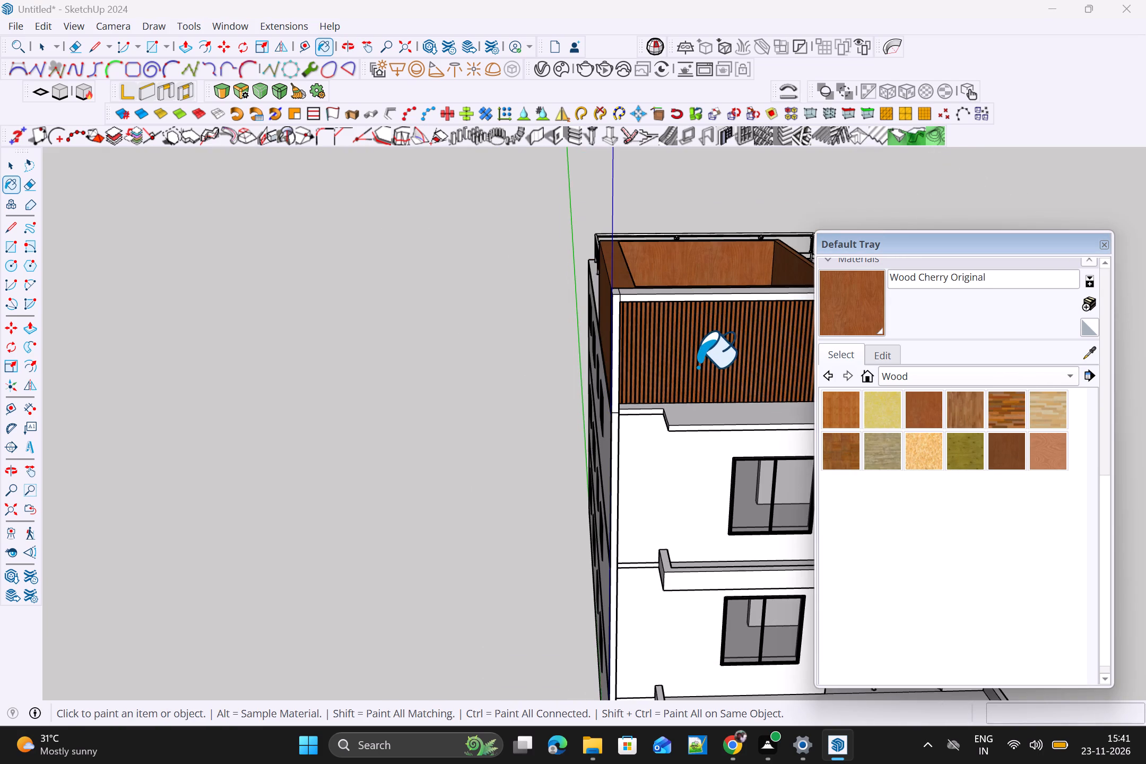
scroll(697, 367, "up", 5)
middle_click_drag(706, 345, 658, 241)
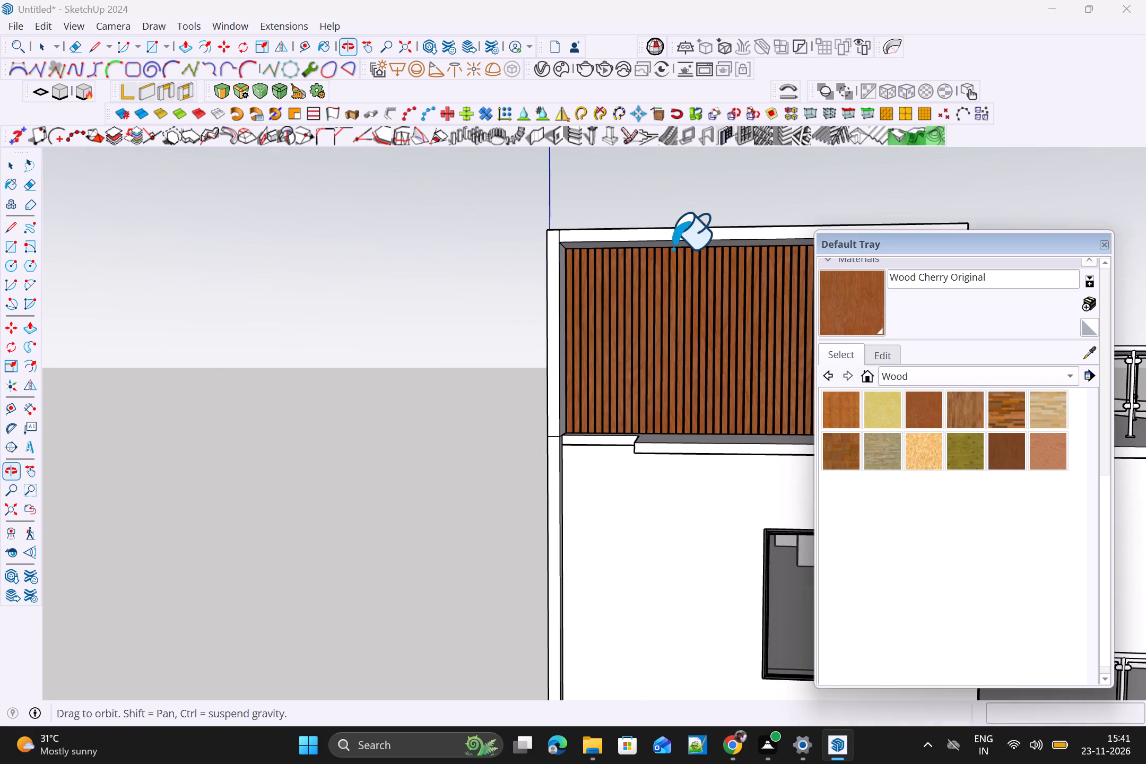
key("space")
left_click(449, 350)
scroll(531, 360, "down", 4)
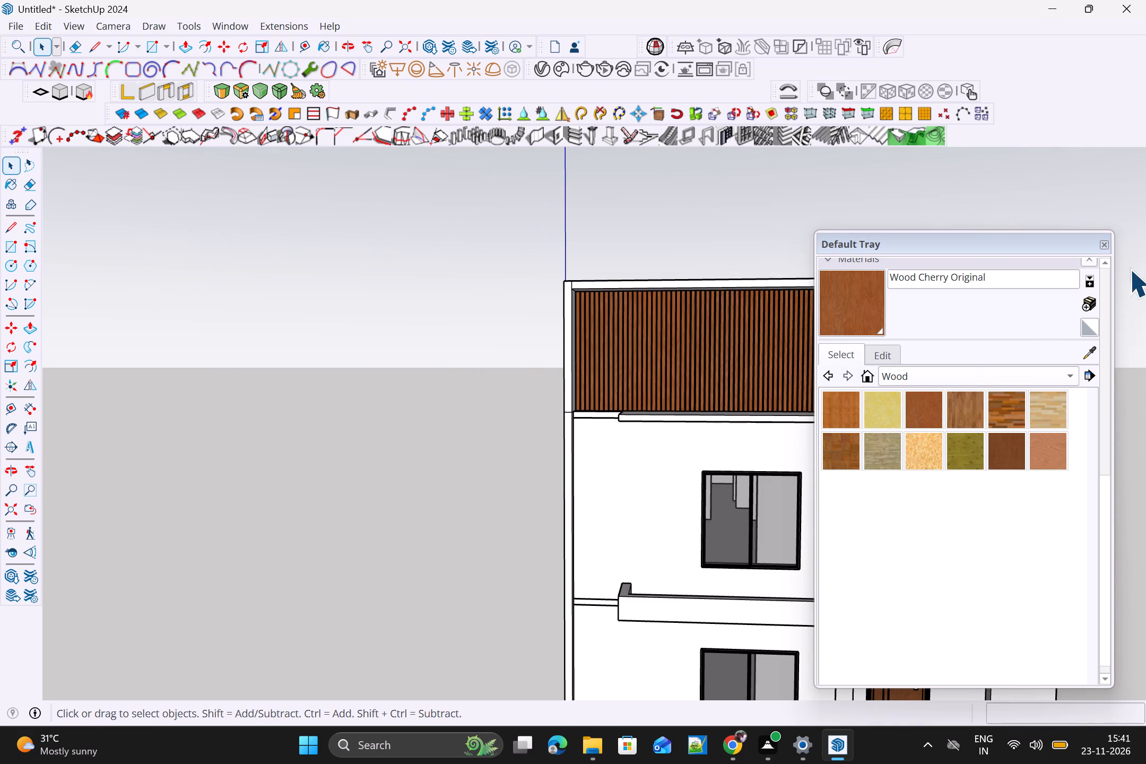
left_click(1107, 251)
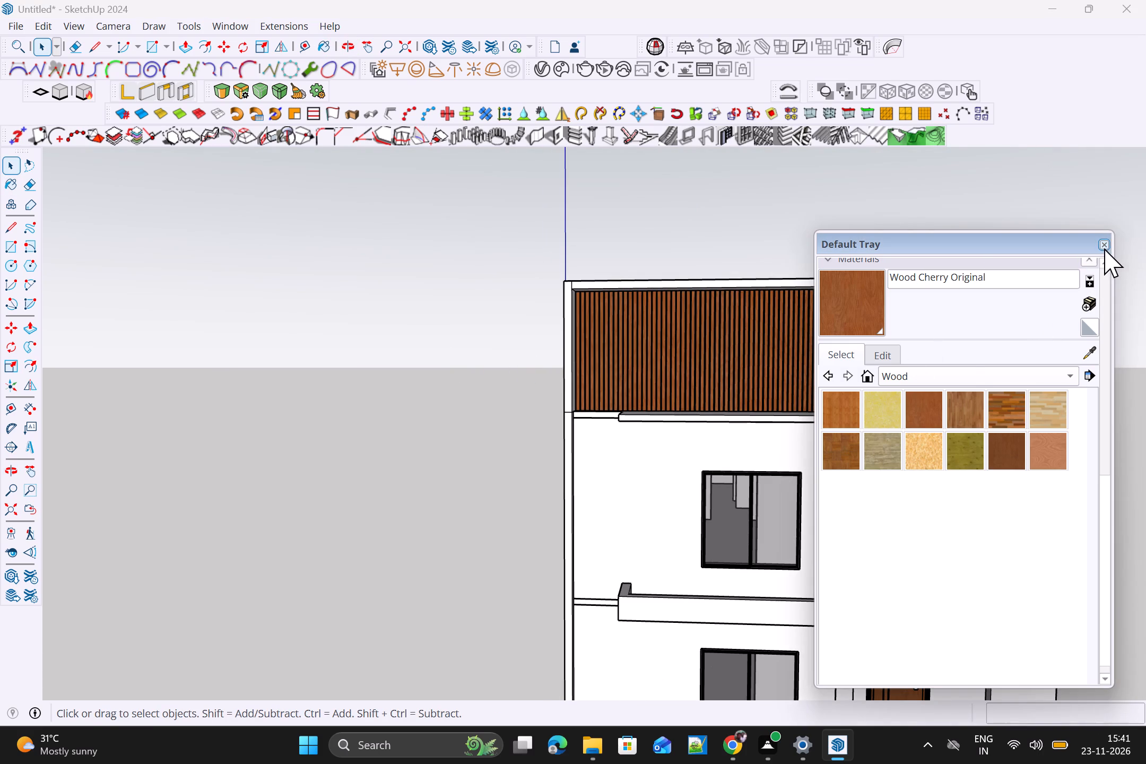
left_click(1107, 245)
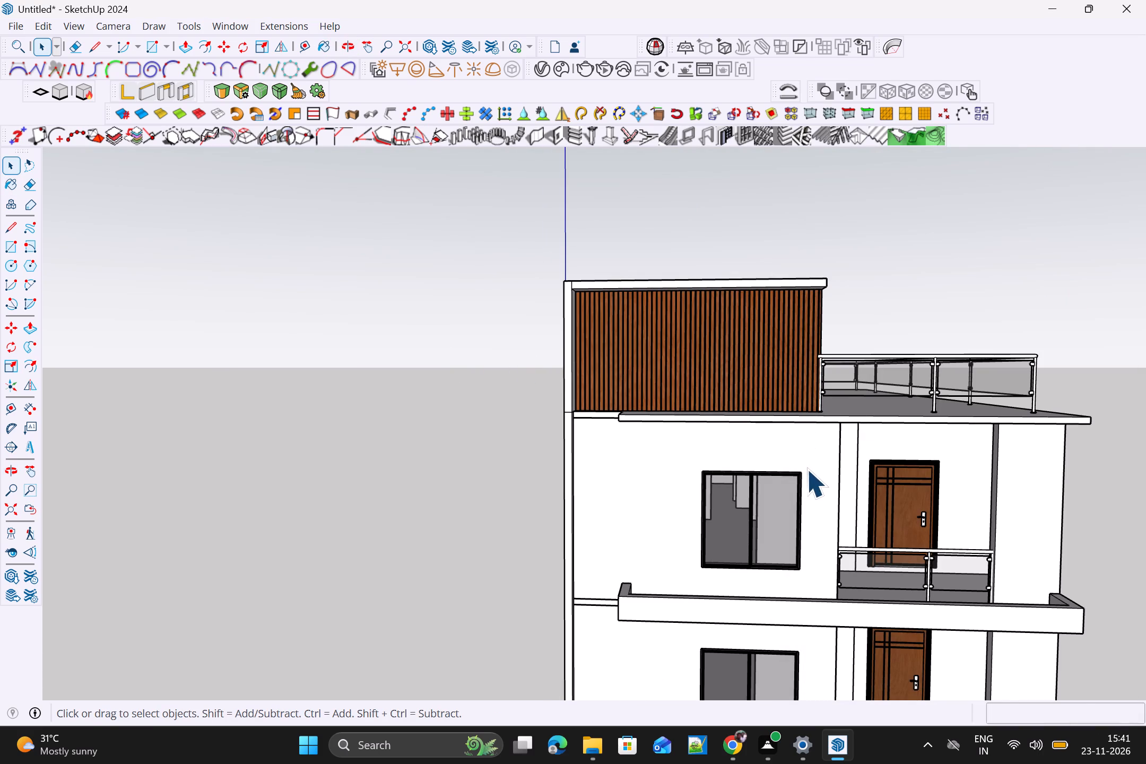
Examine the whole front elevation below the wood cladding and how the top storey's front wall is grouped.
scroll(798, 471, "up", 1, "shift")
middle_click_drag(798, 471, 803, 372, "shift")
scroll(788, 366, "down", 1, "shift")
scroll(650, 367, "up", 3)
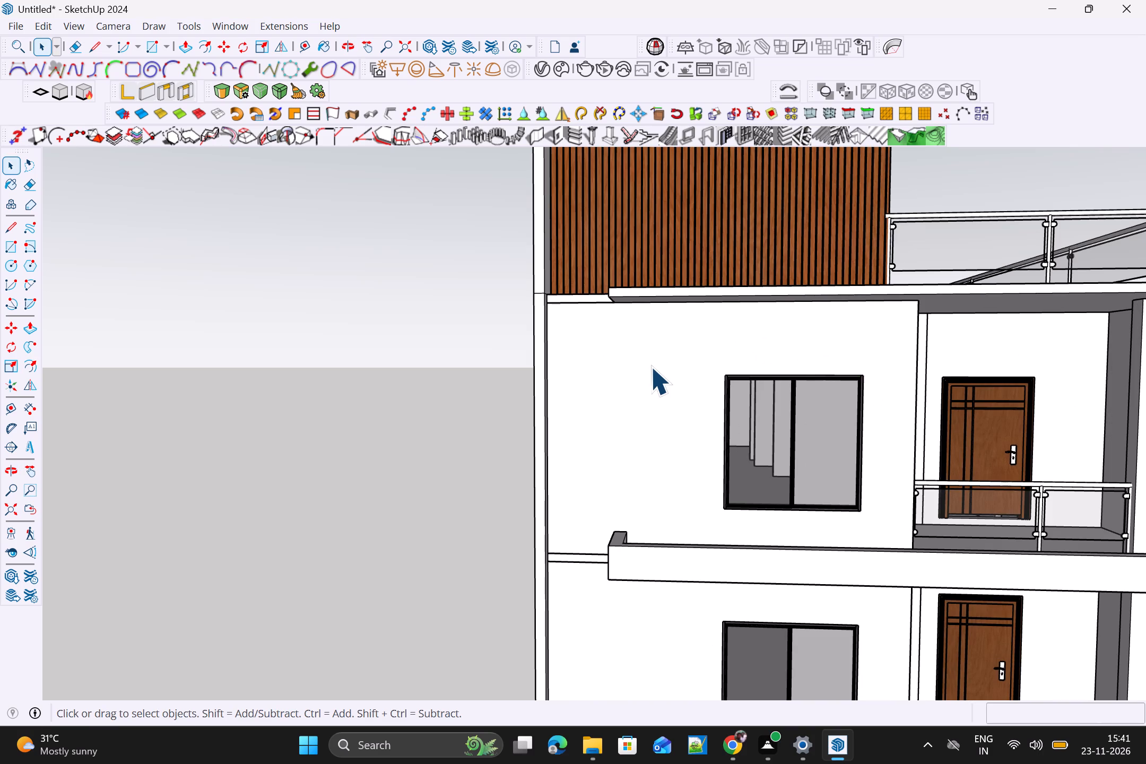
scroll(656, 372, "down", 3)
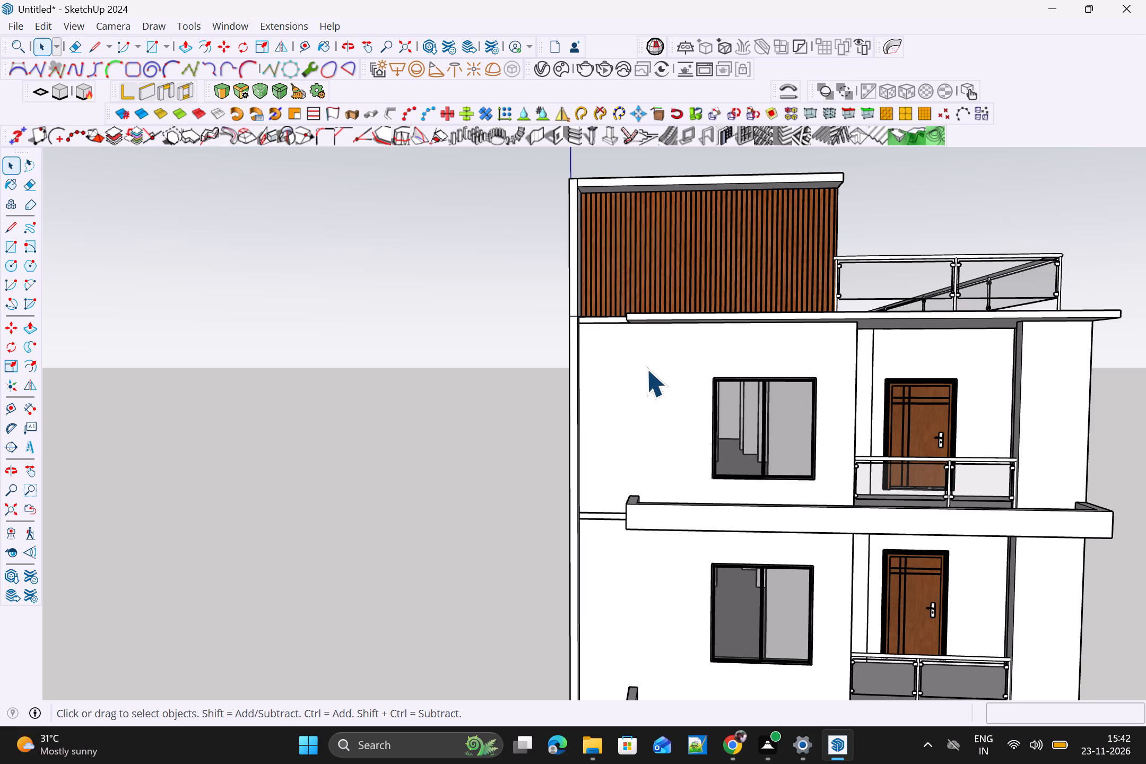
scroll(647, 368, "down", 2)
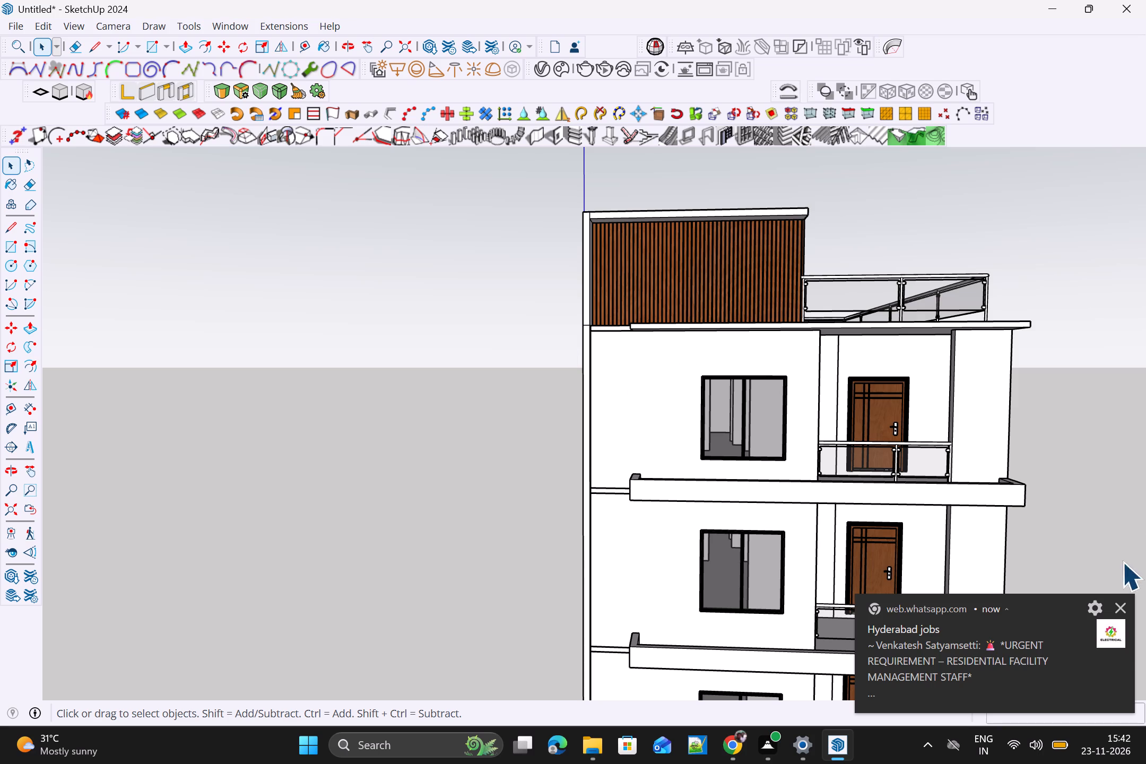
left_click(1125, 607)
scroll(708, 344, "up", 2)
scroll(700, 376, "down", 5)
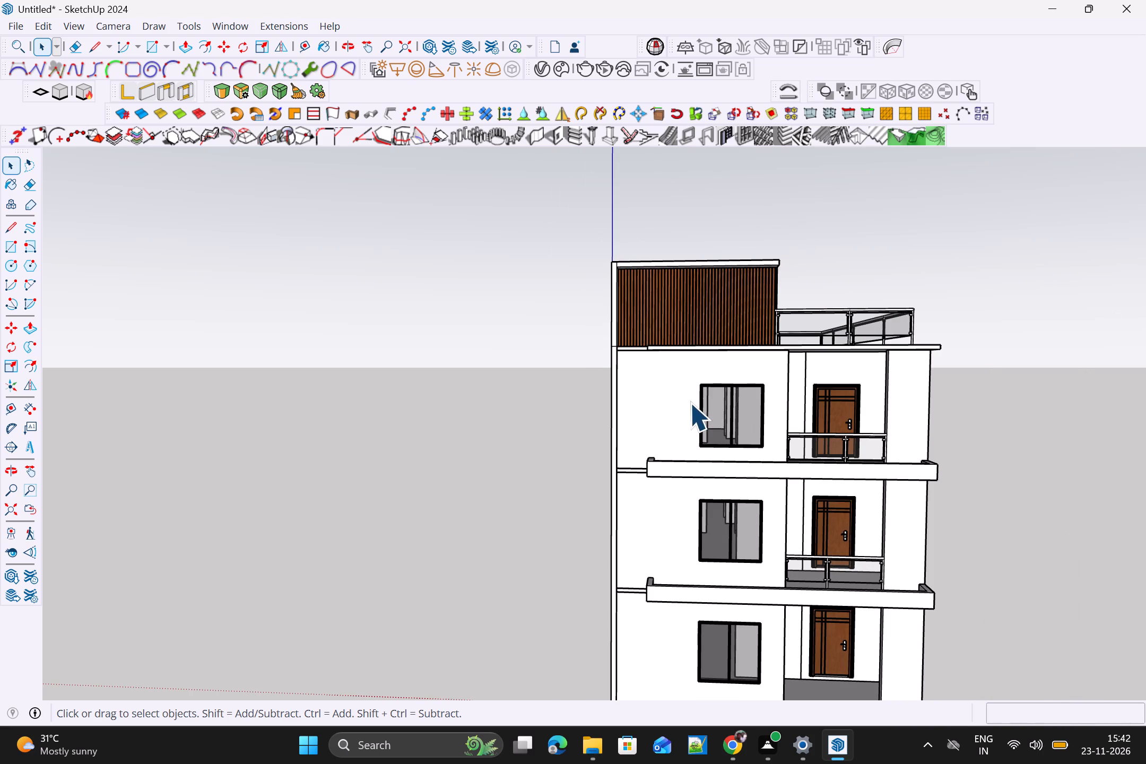
left_click(651, 393)
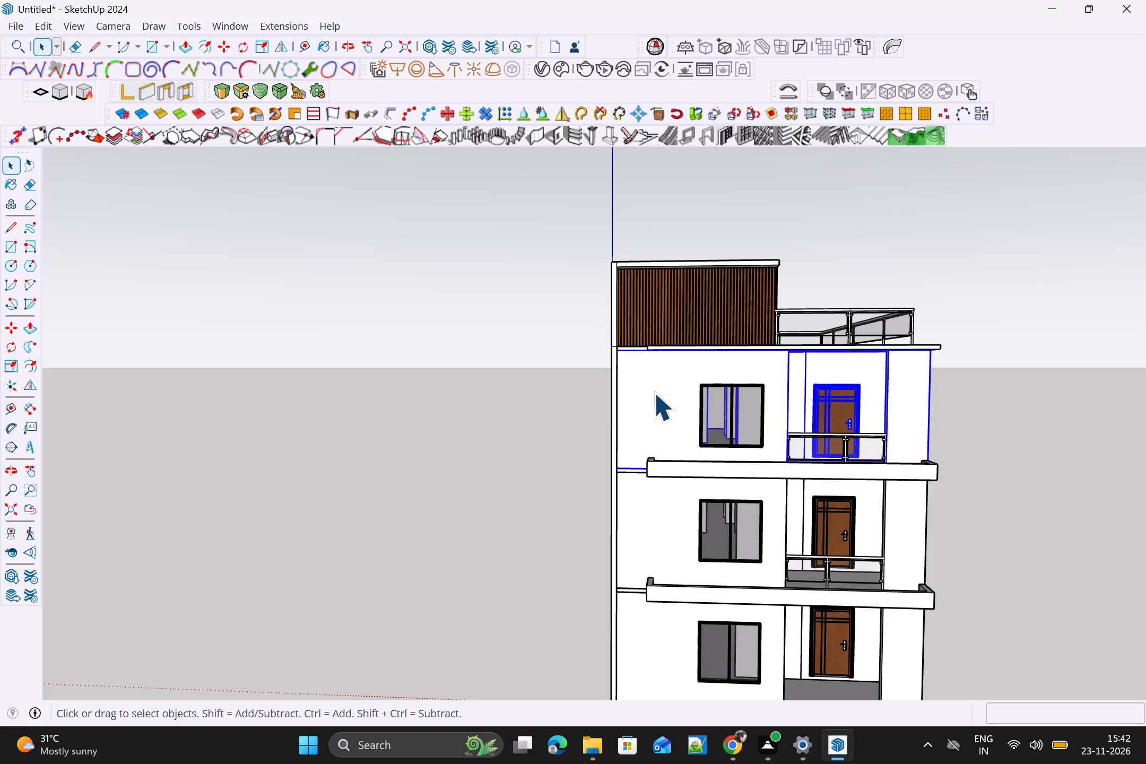
left_click(474, 397)
scroll(660, 413, "down", 3)
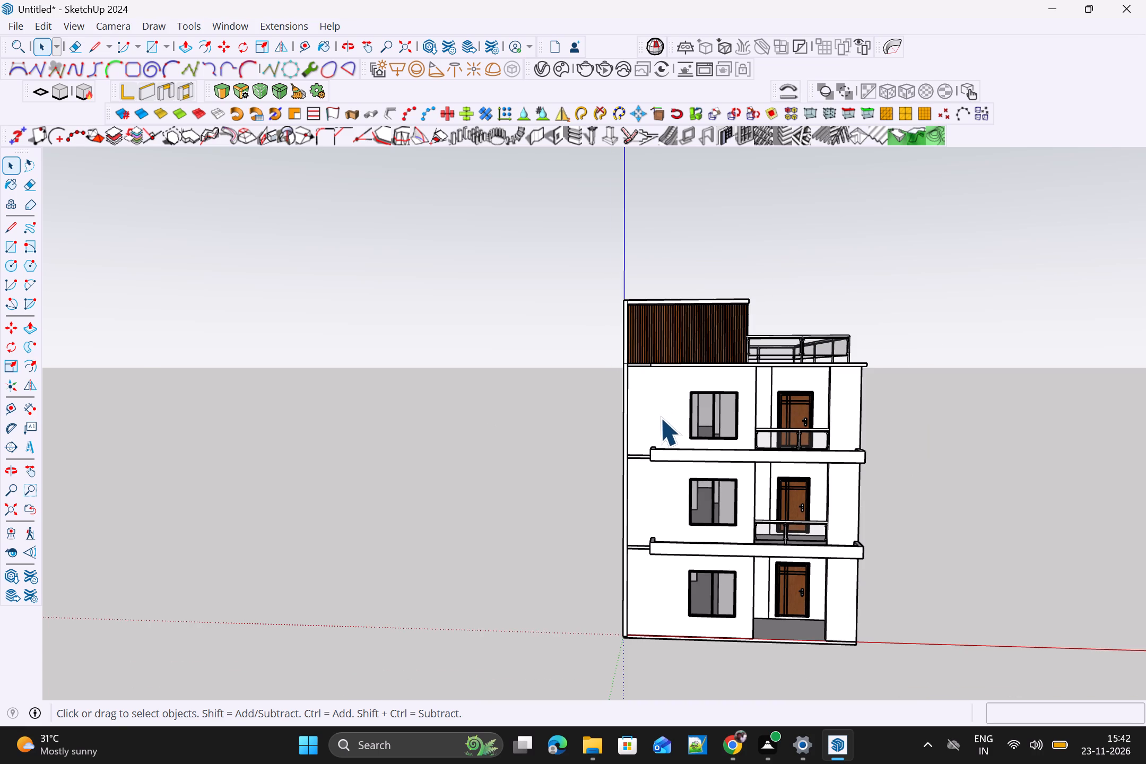
Draw a vertical rectangle about 2 7/8" by 9' 11 7/8" on the top storey's front wall, along the full-height side strip.
key("r")
scroll(622, 404, "up", 16)
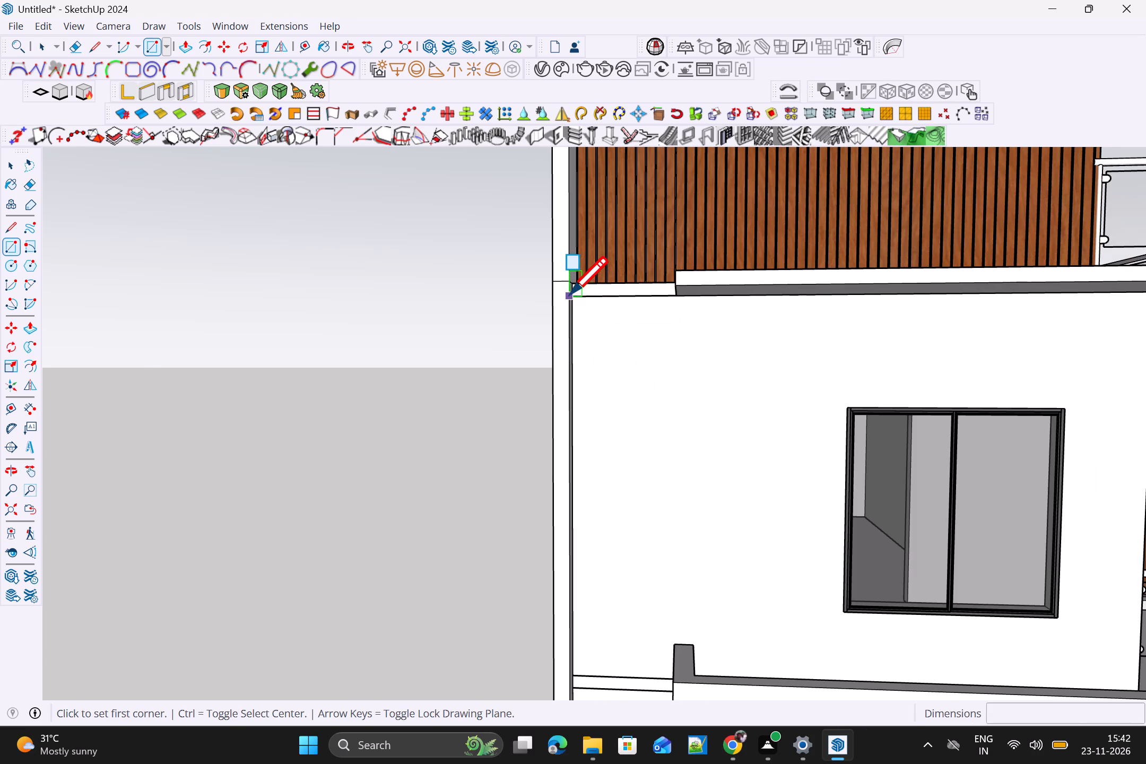
scroll(583, 300, "up", 9)
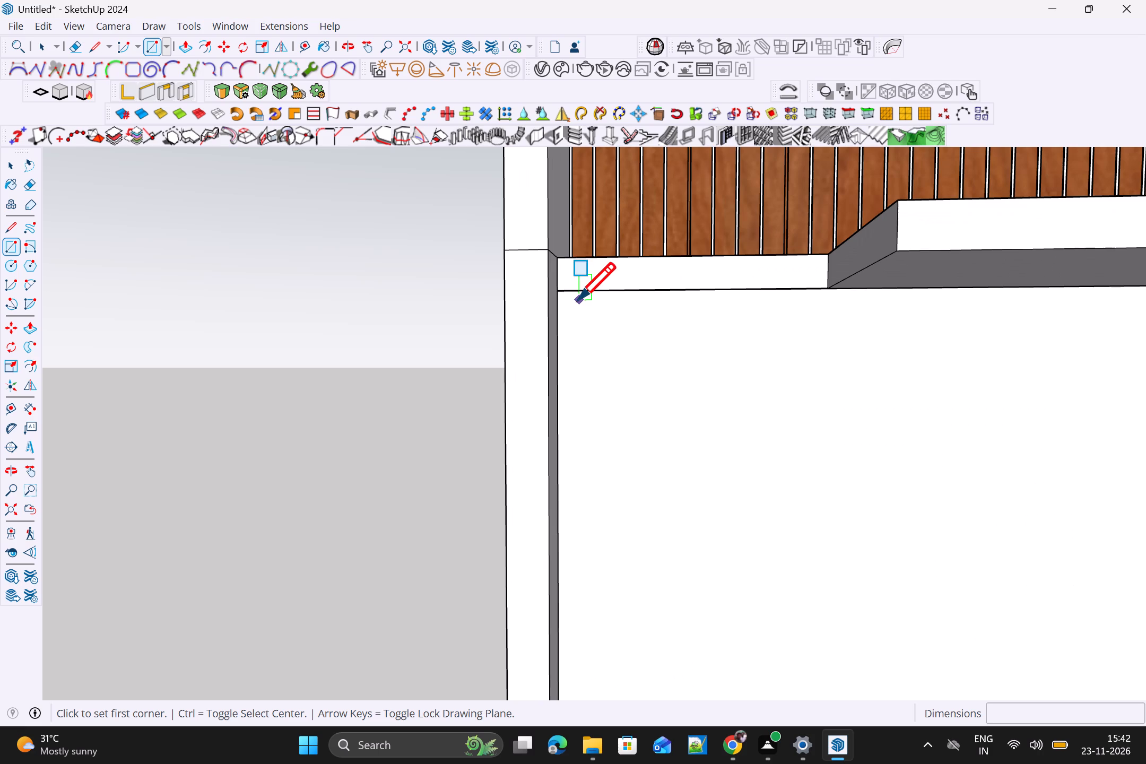
left_click(557, 292)
scroll(645, 419, "down", 13)
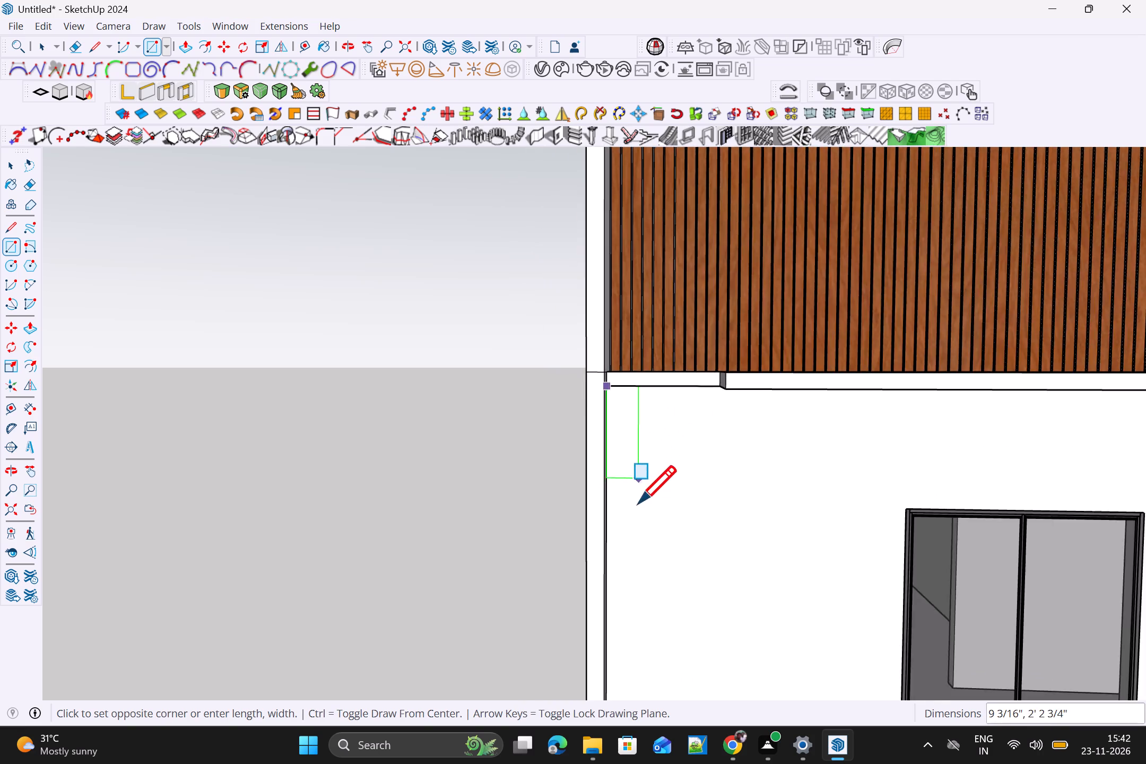
scroll(638, 503, "down", 15)
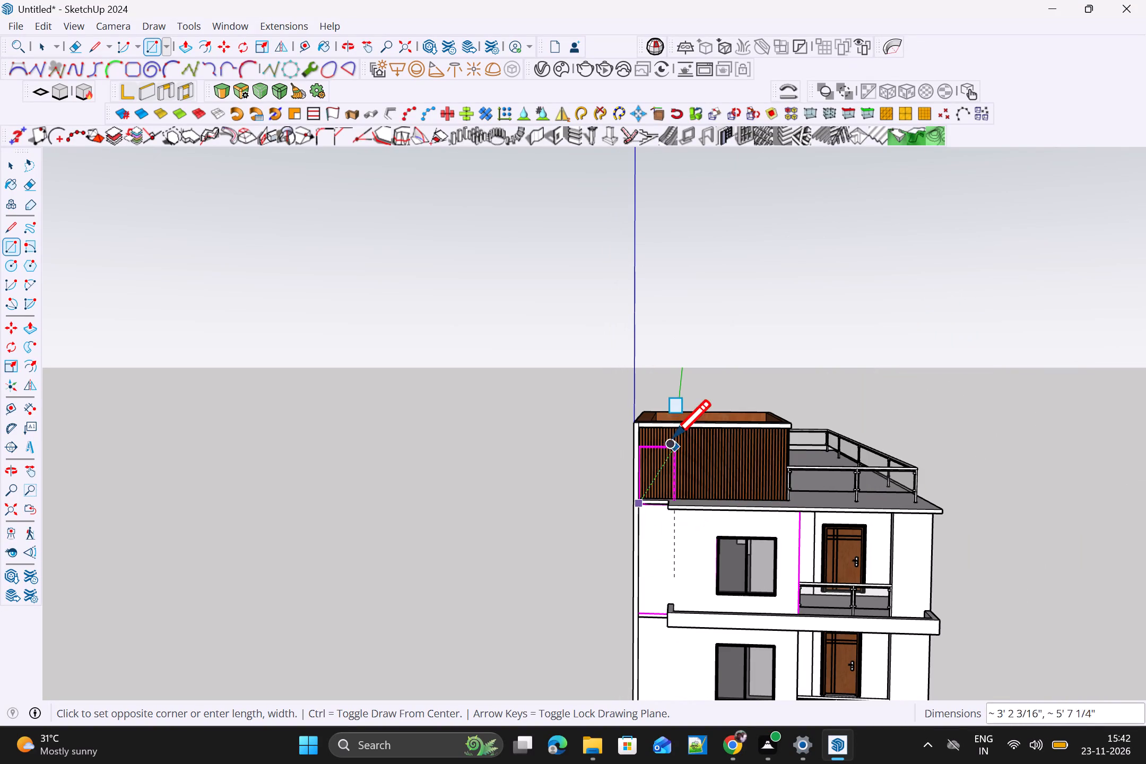
scroll(687, 573, "down", 5, "shift")
scroll(679, 601, "up", 6)
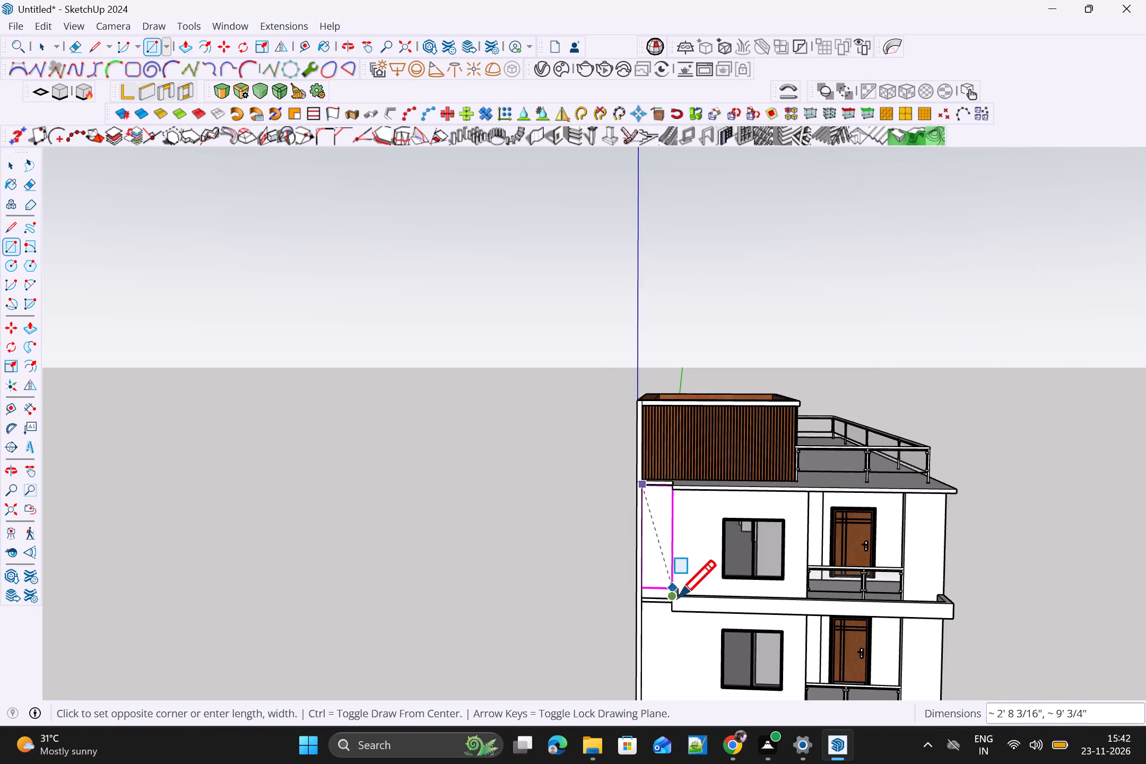
scroll(678, 598, "up", 14)
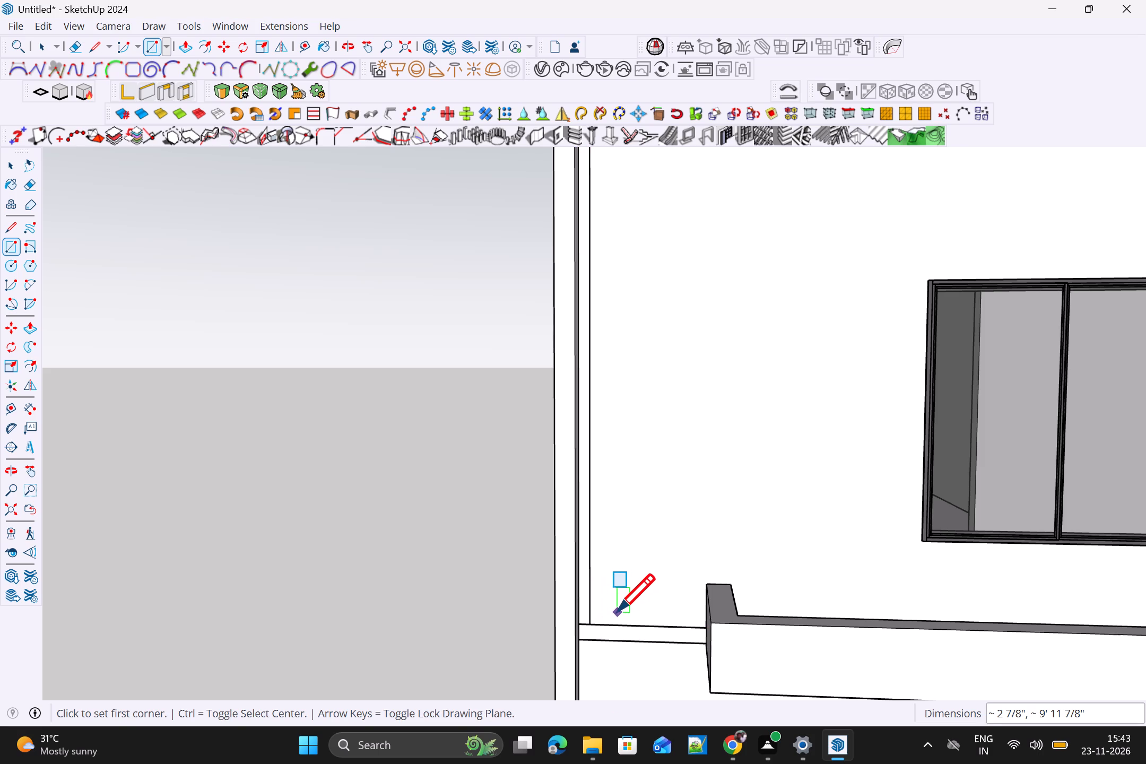
Extrude the narrow vertical rectangle slightly outward from the top storey's front wall with Push/Pull.
key("p")
scroll(574, 581, "up", 10)
left_click(589, 590)
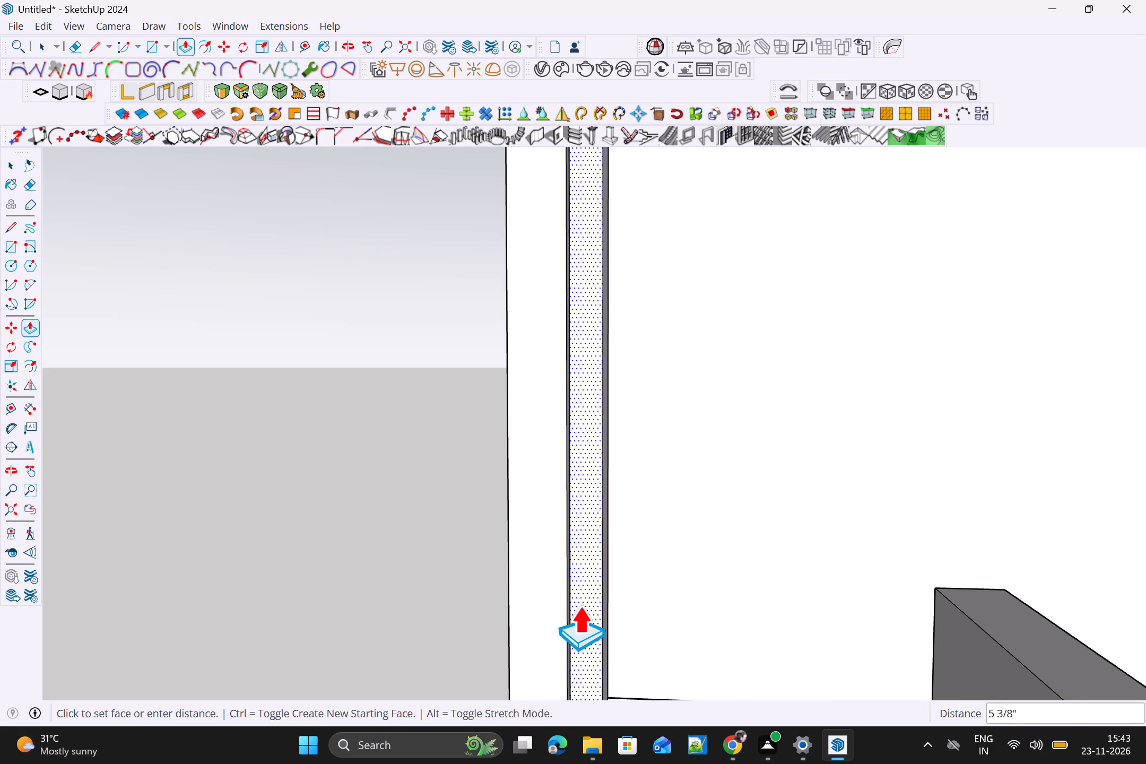
scroll(580, 605, "down", 4)
scroll(584, 605, "up", 3)
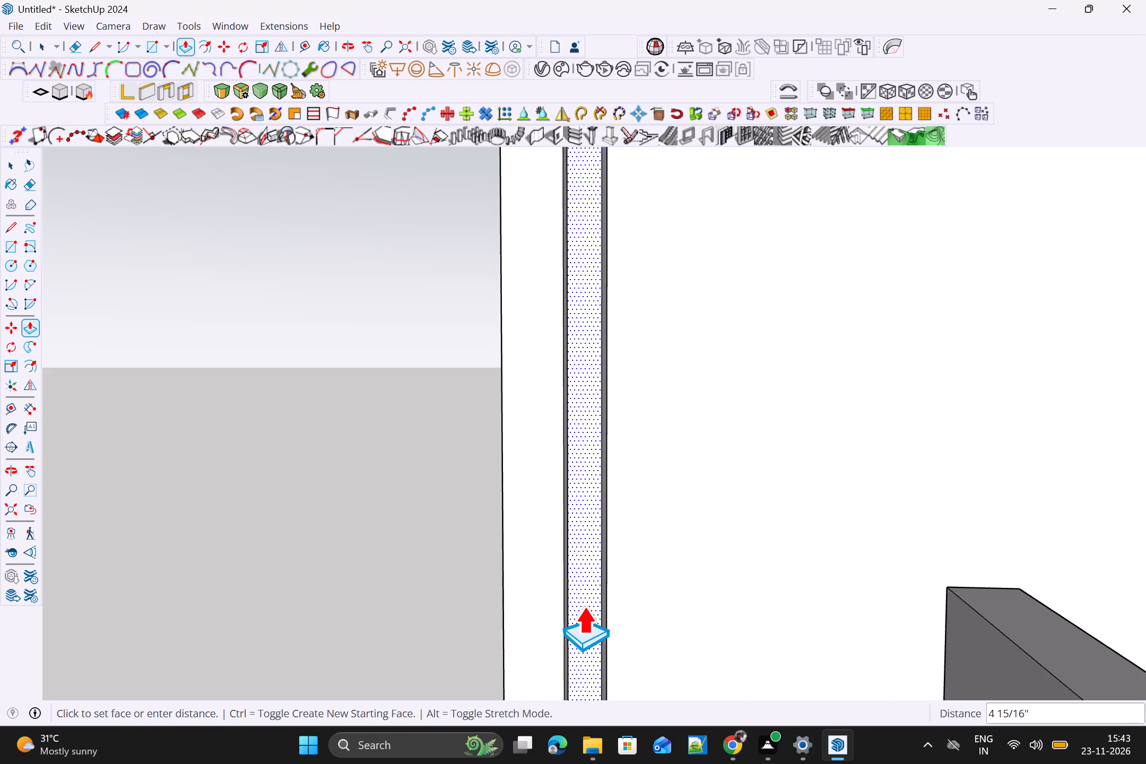
scroll(584, 605, "up", 5)
scroll(585, 596, "down", 4)
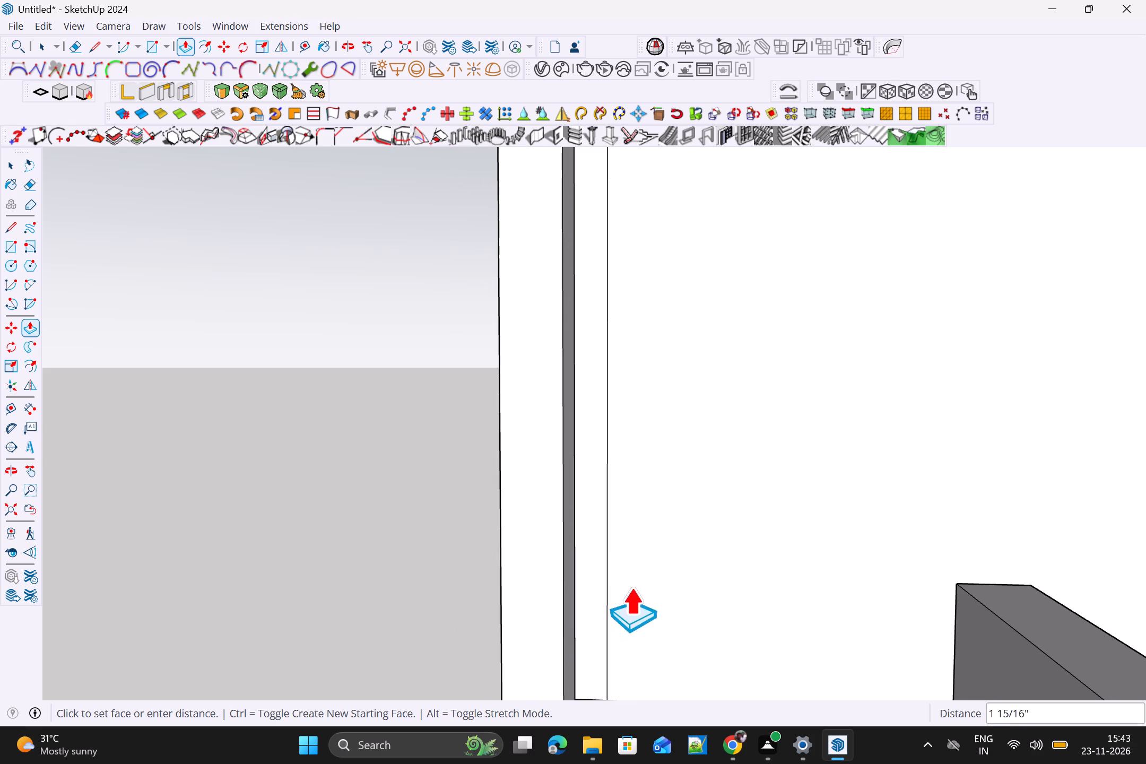
middle_click_drag(631, 586, 480, 627)
scroll(561, 594, "up", 3)
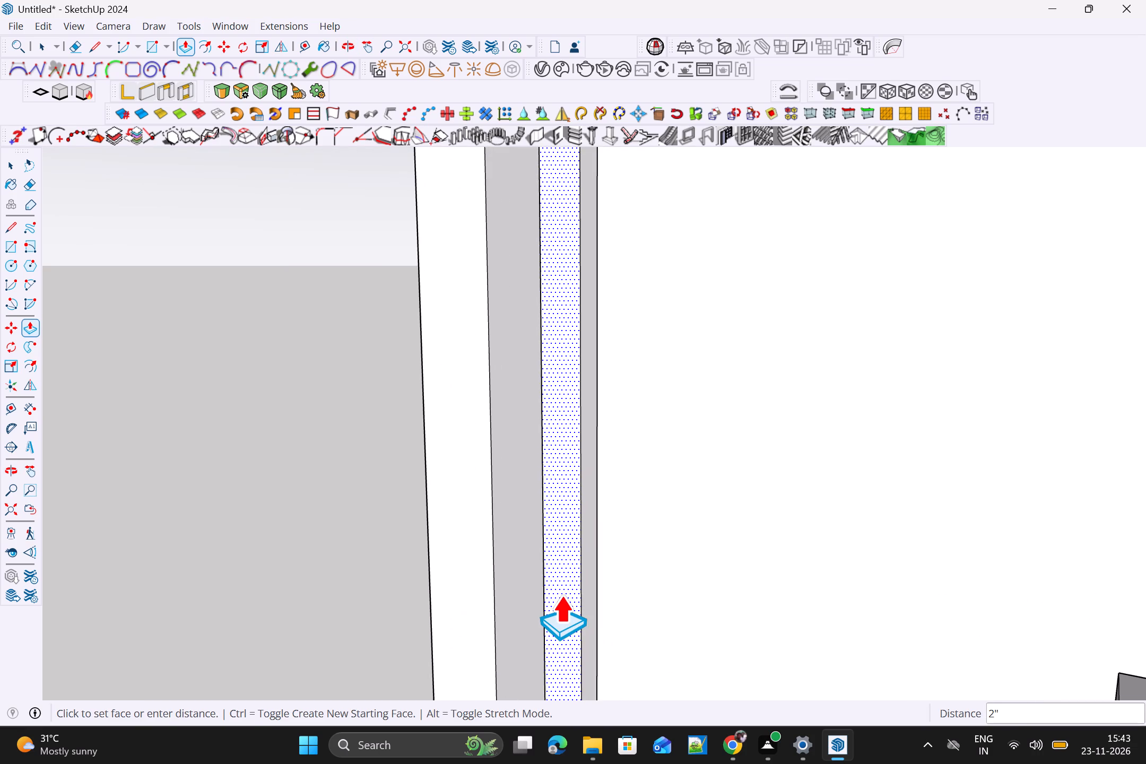
left_click(569, 592)
Group all the faces and edges of the extruded vertical strip.
key("space")
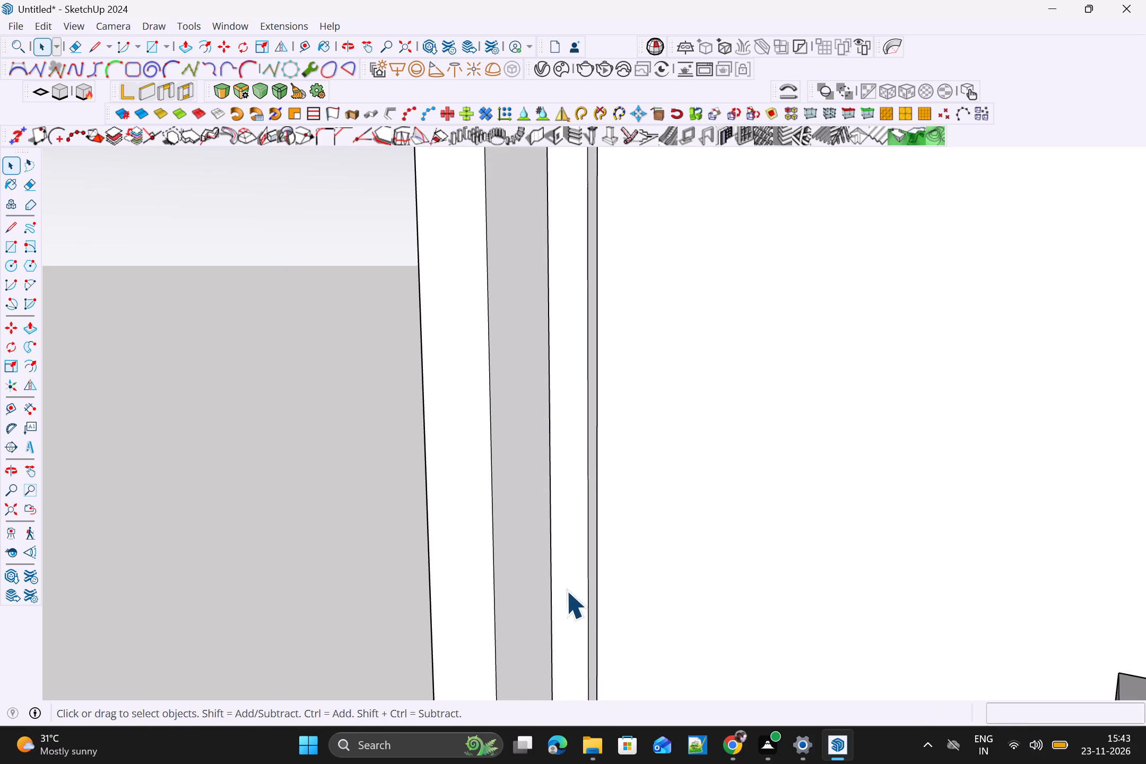
triple_click(571, 581)
triple_click(571, 581)
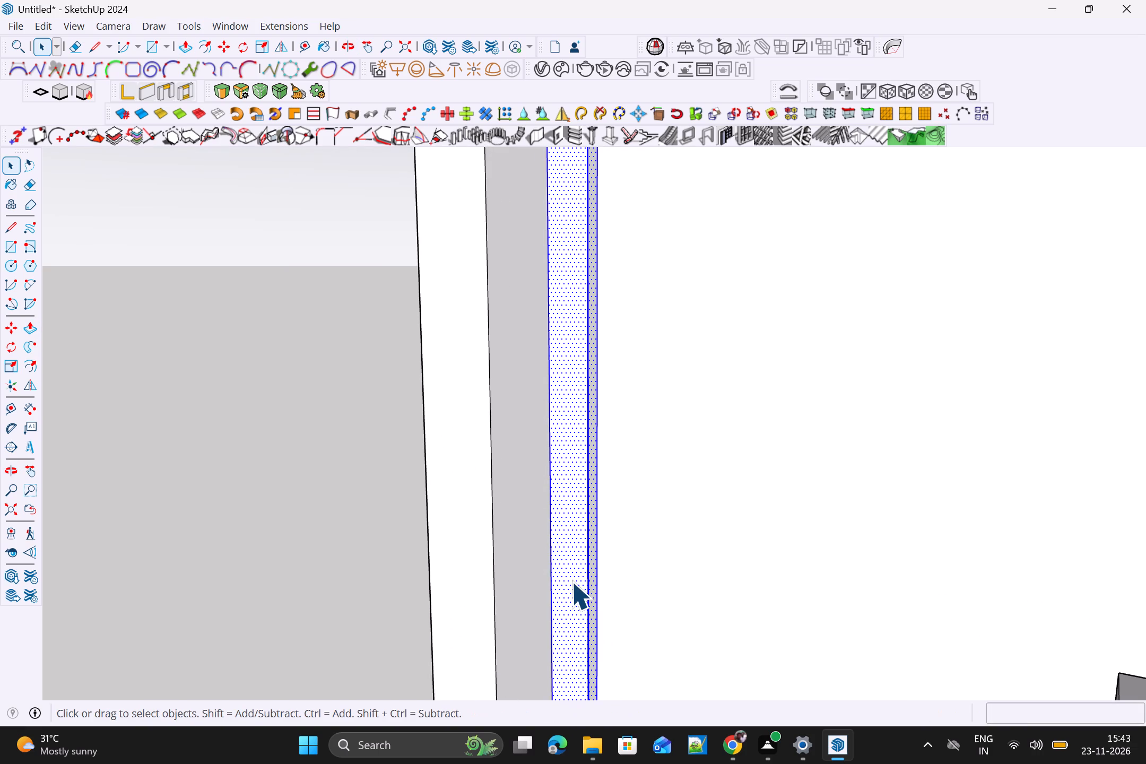
right_click(571, 581)
left_click(611, 313)
Copy the grouped strip about 2' 5 5/16" along the top storey's front wall and divide the distance into 7 equal spacings.
scroll(556, 426, "down", 6)
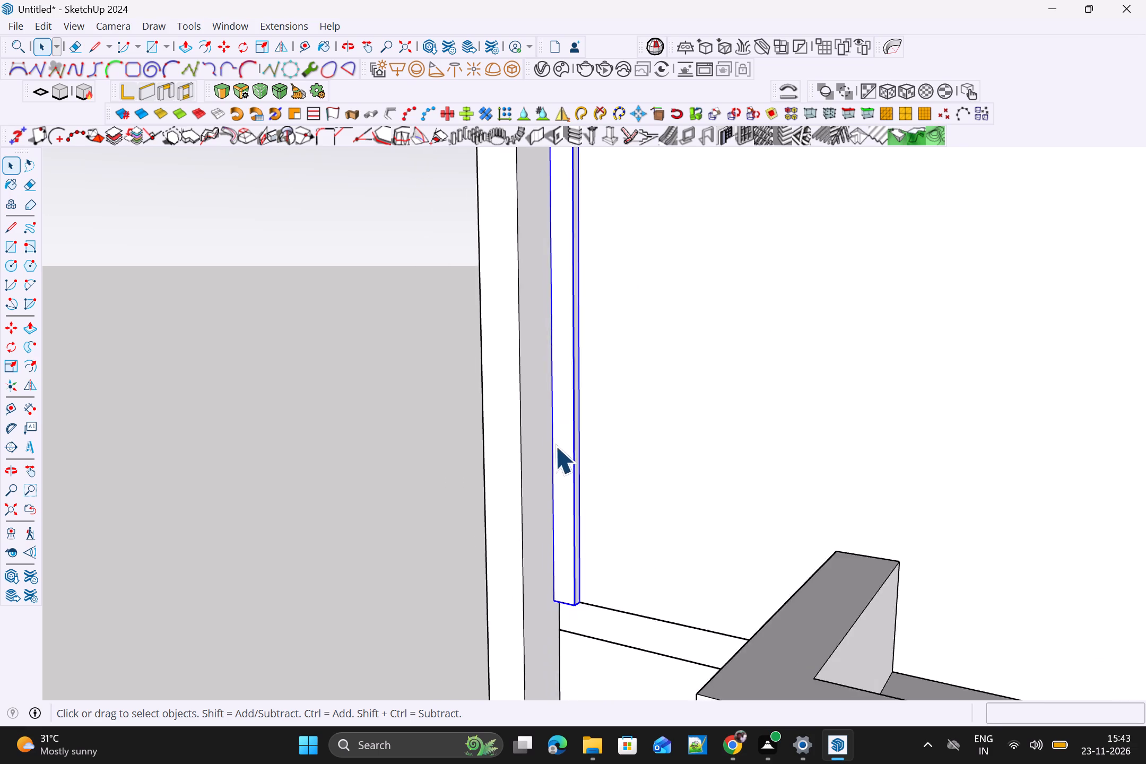
scroll(555, 446, "down", 11)
middle_click_drag(548, 549, 733, 555)
scroll(537, 543, "up", 4)
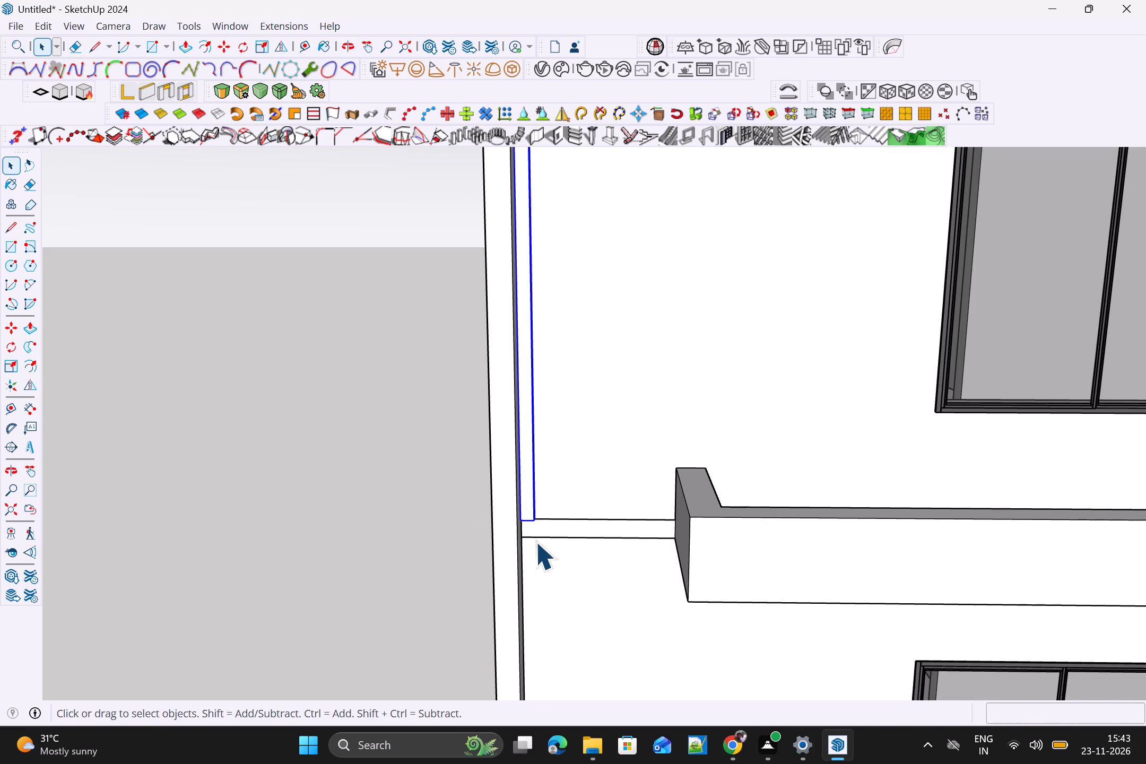
key("m")
left_click(533, 523)
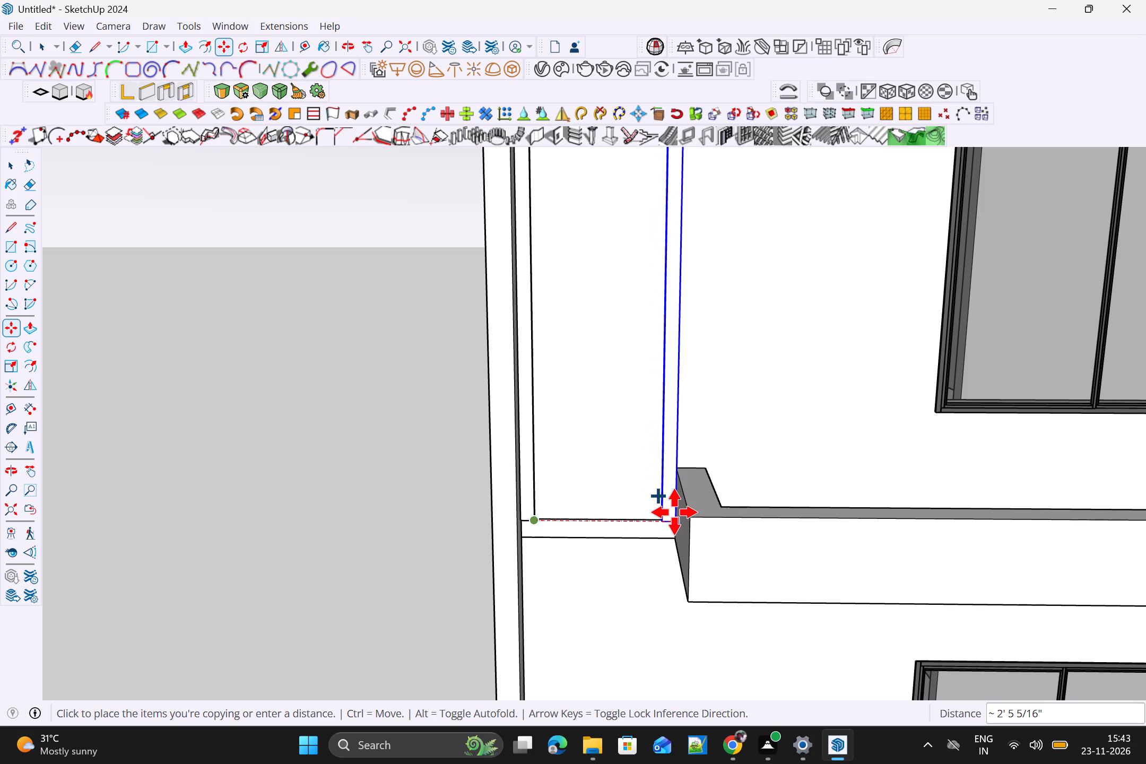
left_click(674, 512)
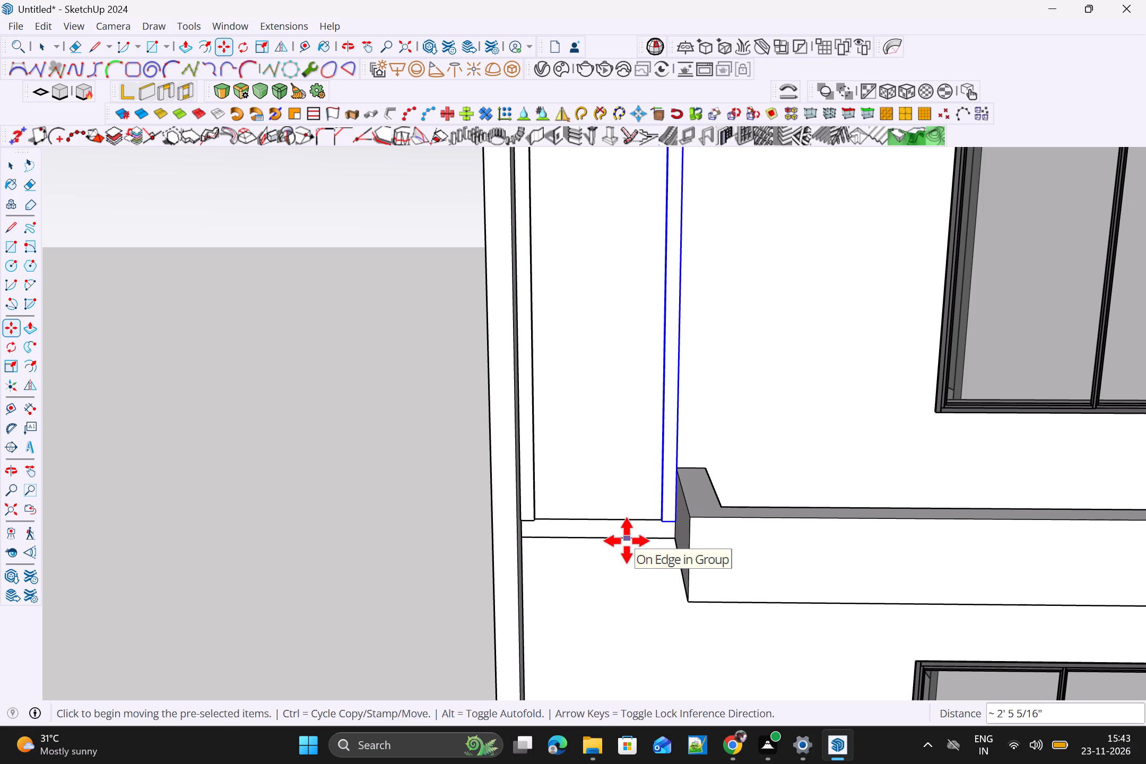
type("7/")
key("Return")
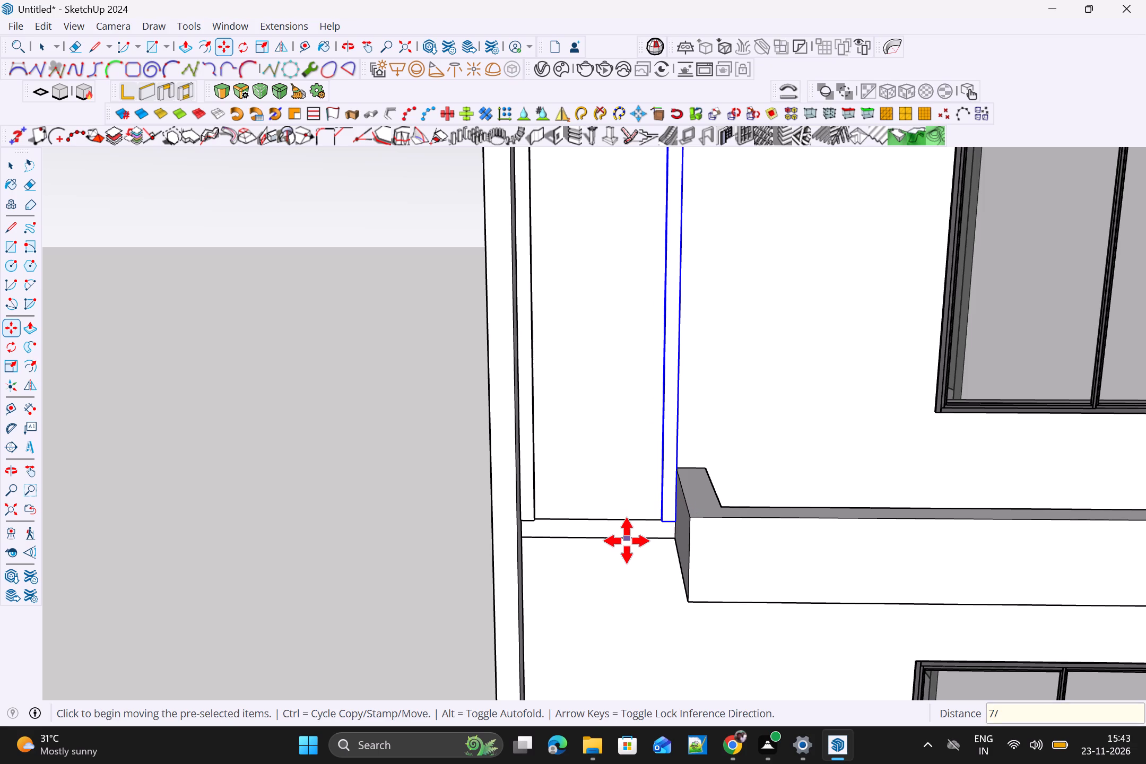
Examine the row of vertical strips on the top storey from above and from the front of the building.
scroll(696, 466, "down", 2)
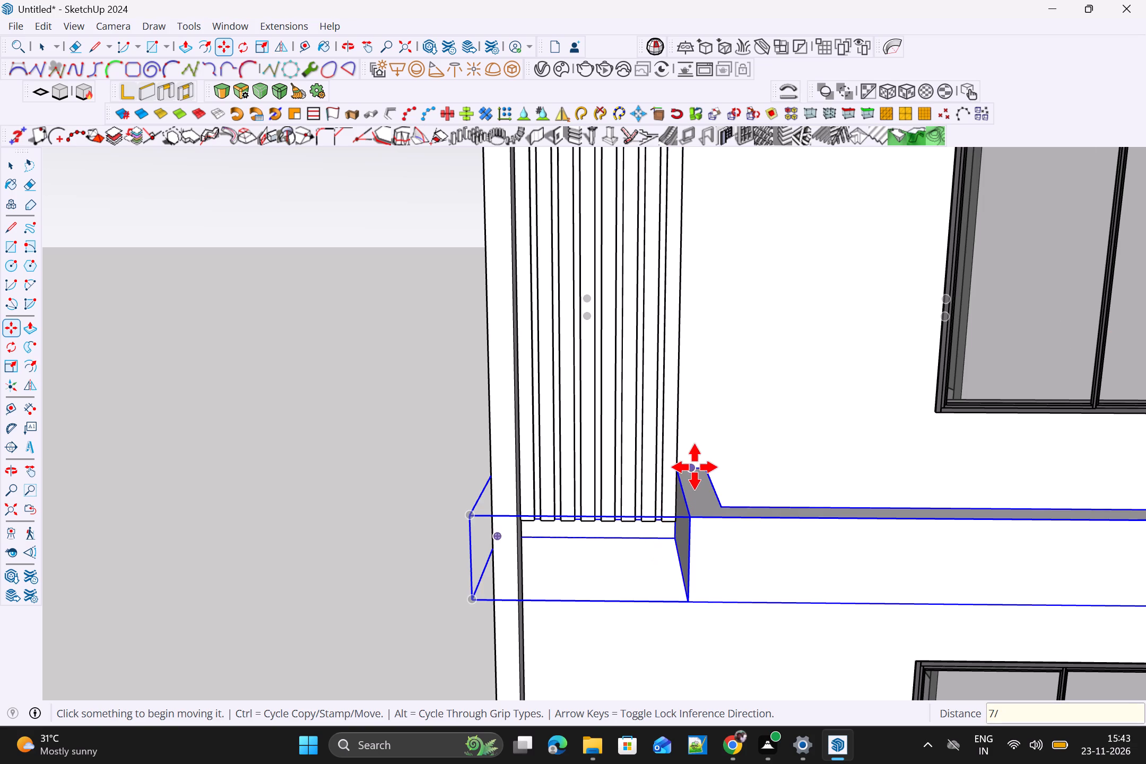
scroll(694, 467, "down", 2)
middle_click_drag(667, 470, 353, 655)
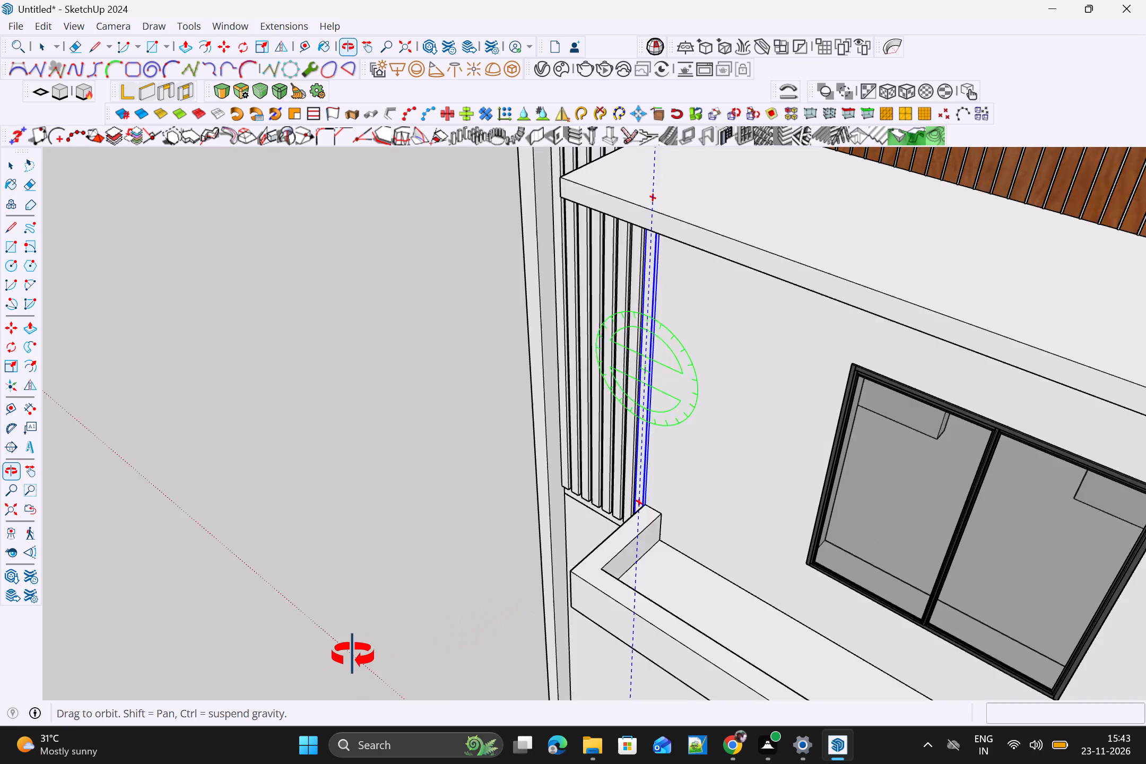
middle_click_drag(353, 655, 345, 655)
scroll(525, 575, "down", 9)
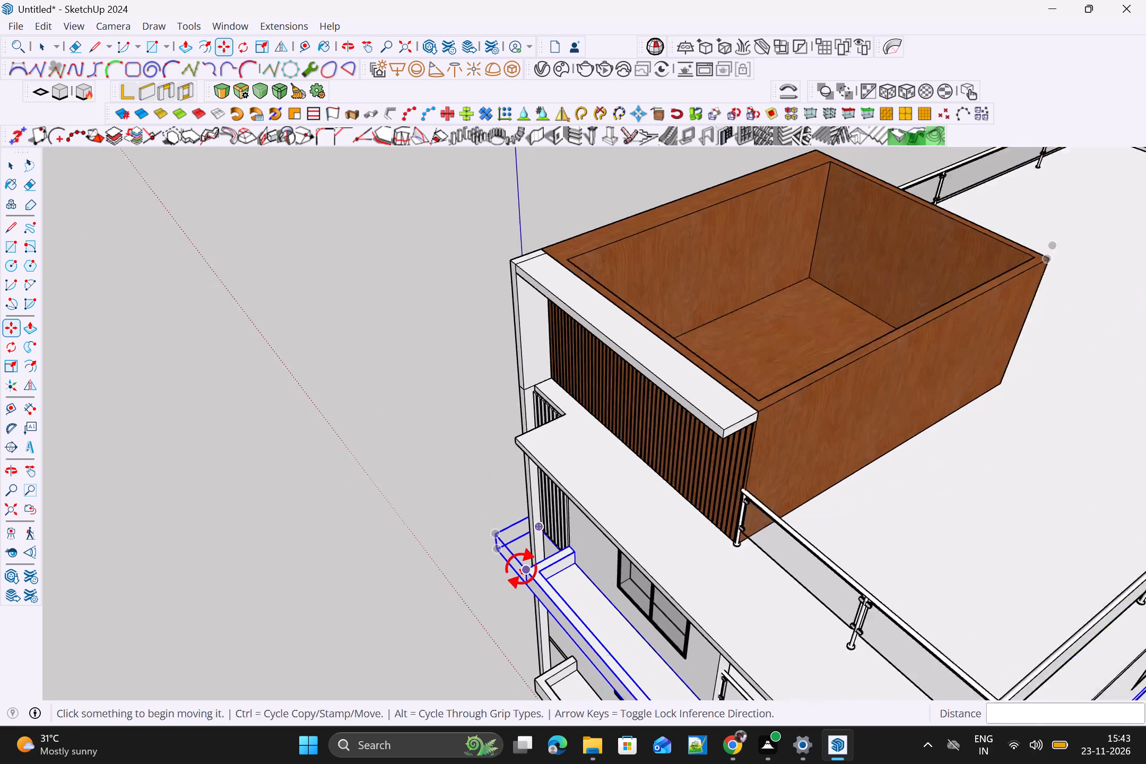
scroll(521, 569, "down", 1)
middle_click_drag(525, 570, 698, 459)
scroll(576, 571, "up", 4)
scroll(583, 639, "down", 3)
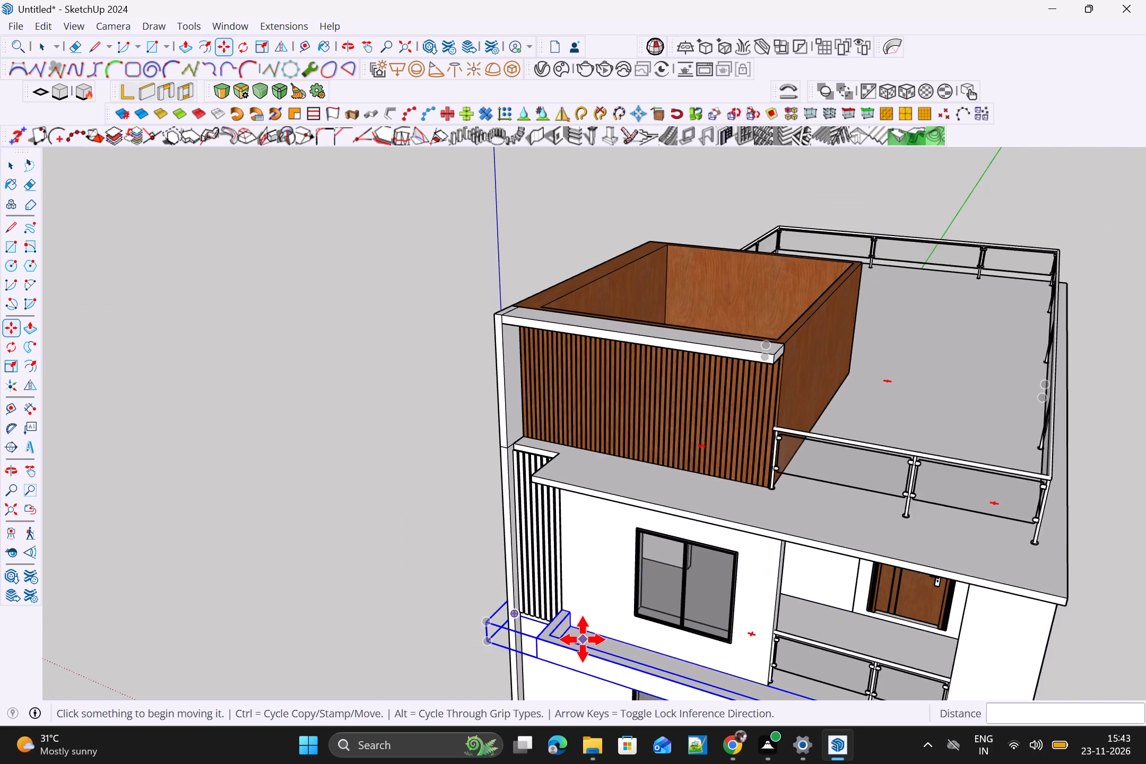
middle_click_drag(637, 622, 725, 465)
scroll(657, 529, "down", 4)
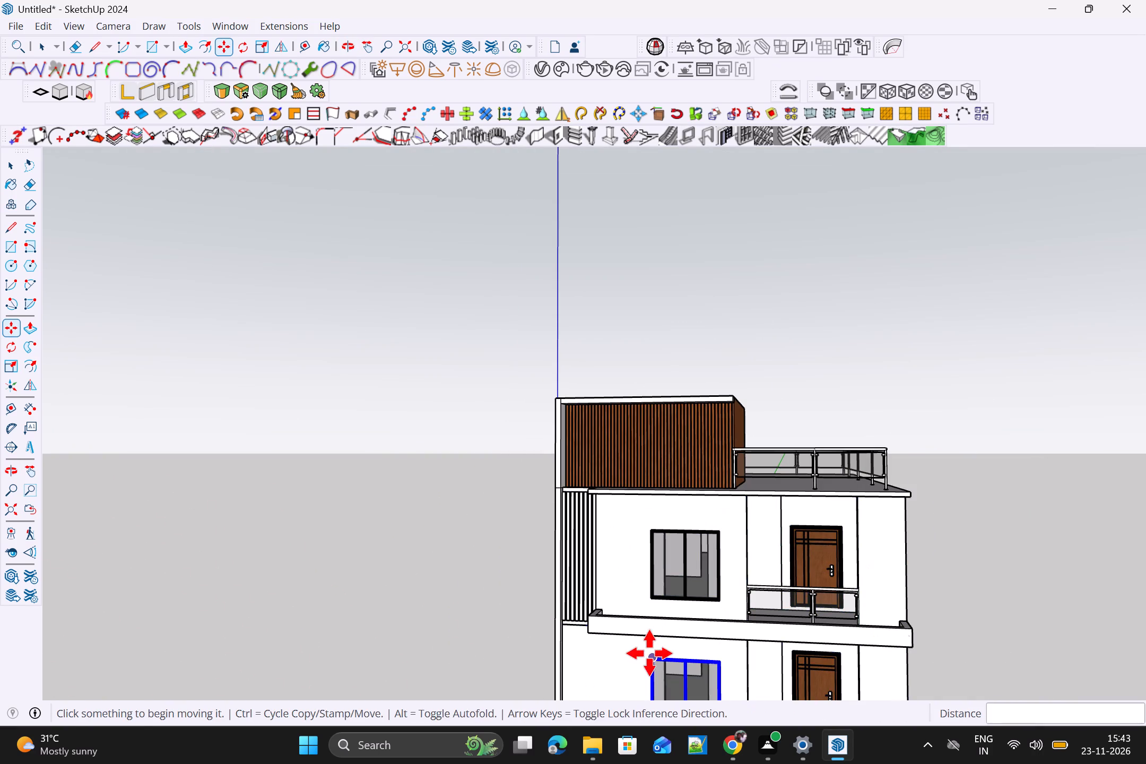
Copy the outermost vertical strip of the top storey 10' 4" straight down onto the middle storey's front wall.
middle_click_drag(638, 555, 649, 452, "shift")
scroll(565, 565, "up", 4, "shift")
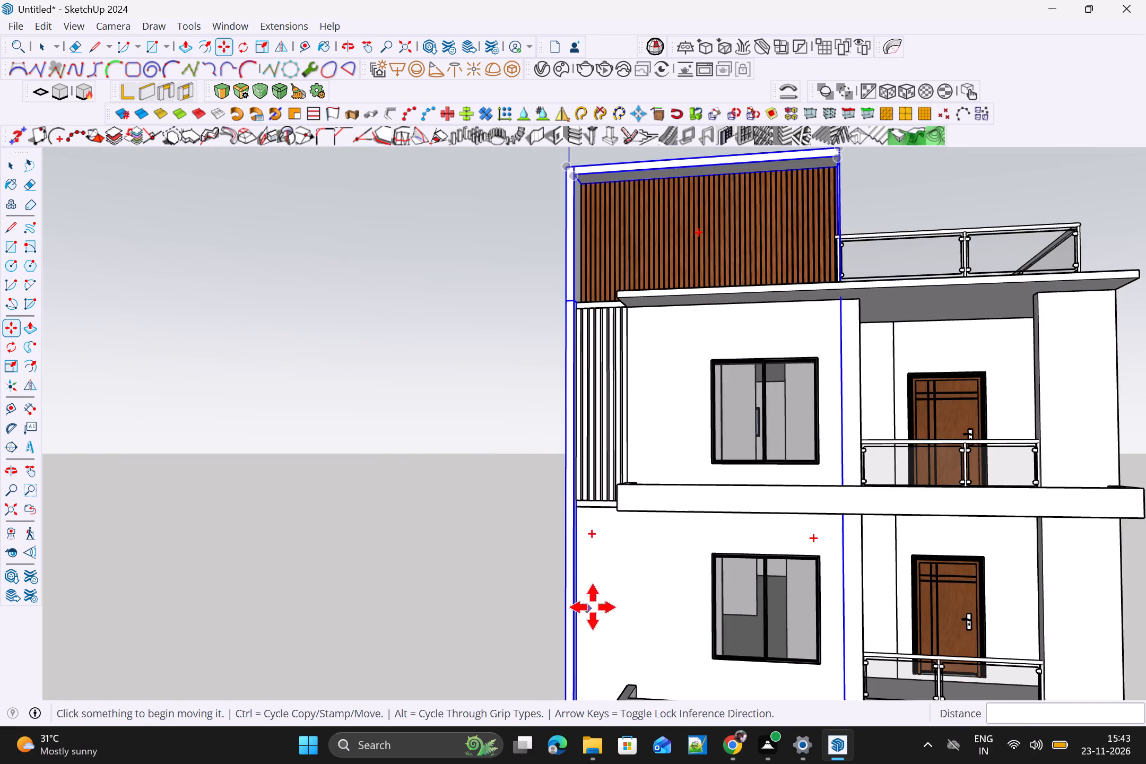
scroll(594, 605, "up", 3)
scroll(620, 515, "up", 4)
key("space")
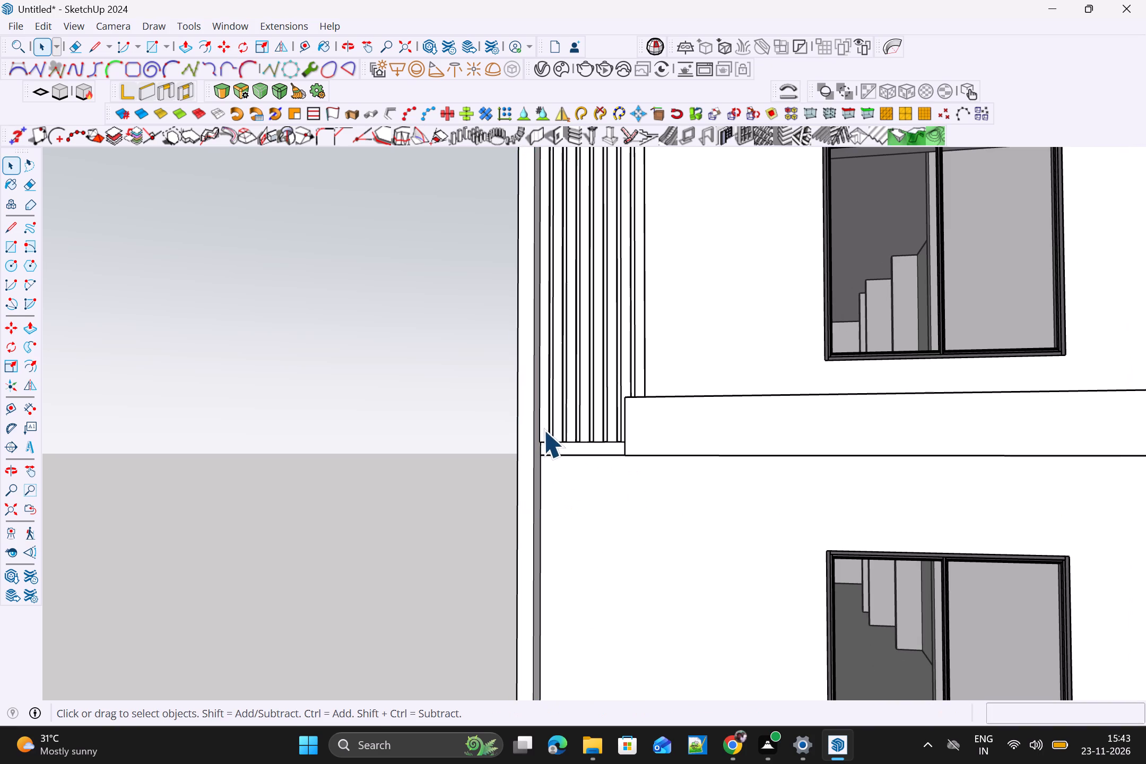
left_click(543, 430)
key("m")
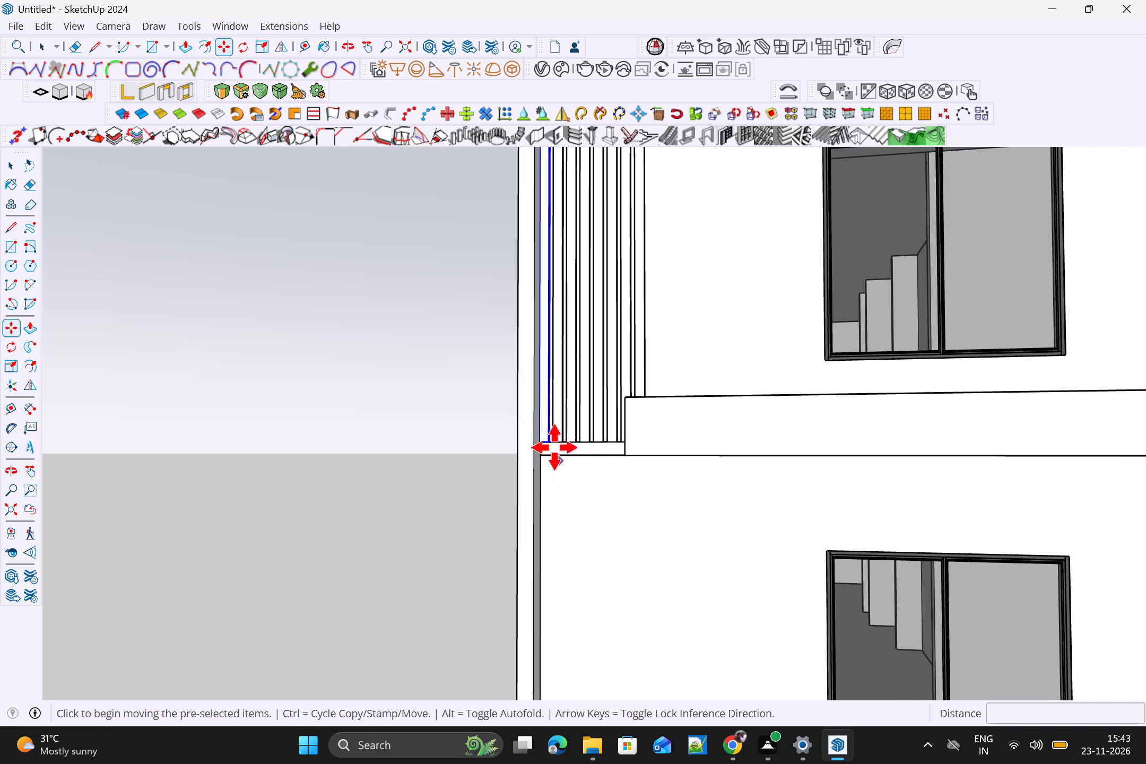
left_click(550, 445)
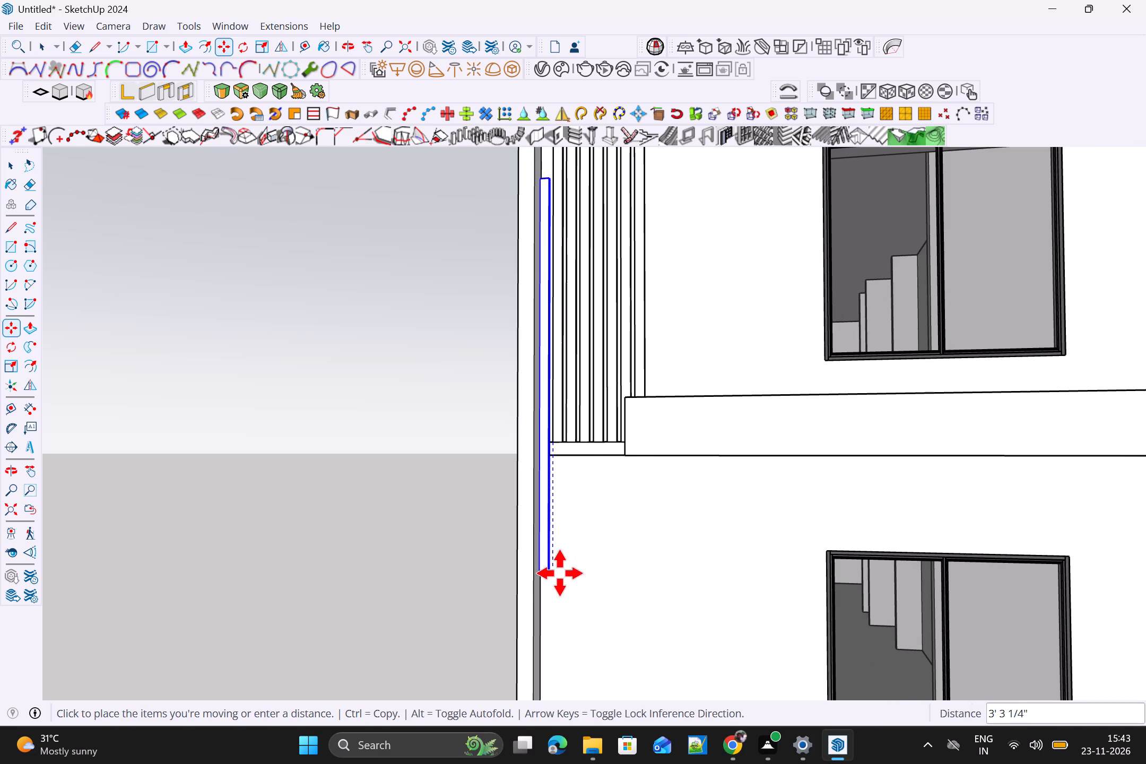
scroll(552, 589, "down", 9)
middle_click_drag(579, 639, 596, 569, "shift")
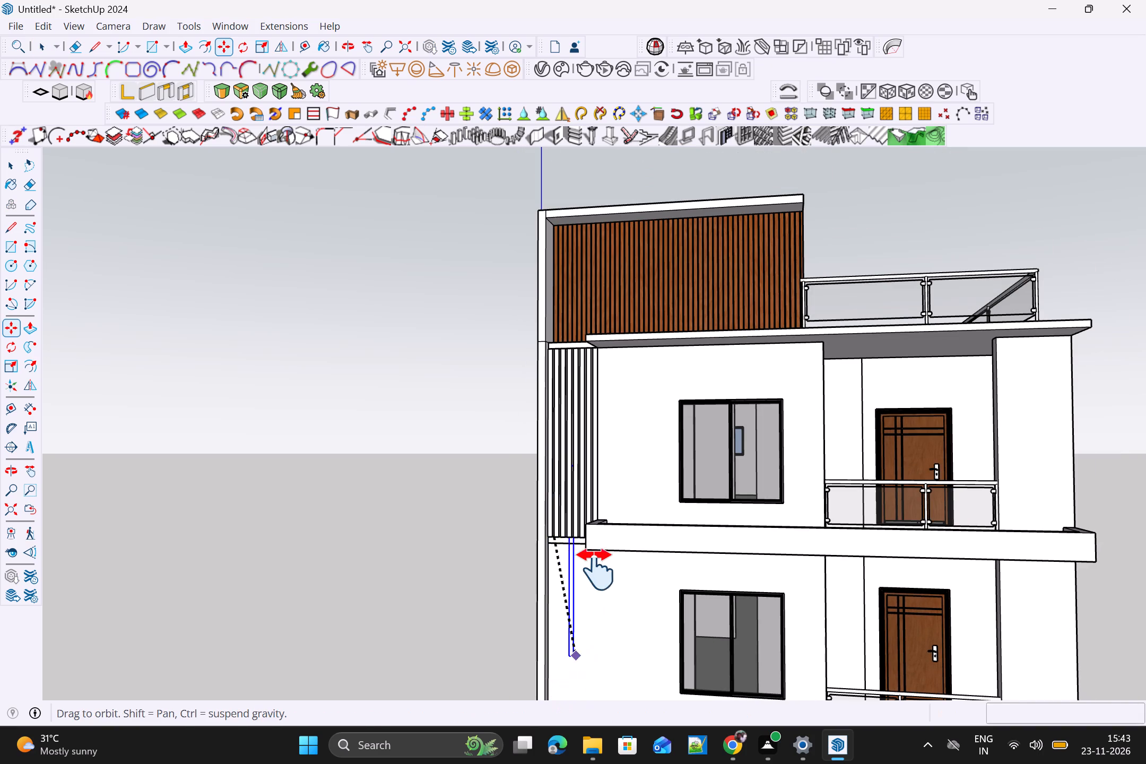
middle_click_drag(596, 569, 605, 370, "shift")
scroll(566, 371, "up", 15)
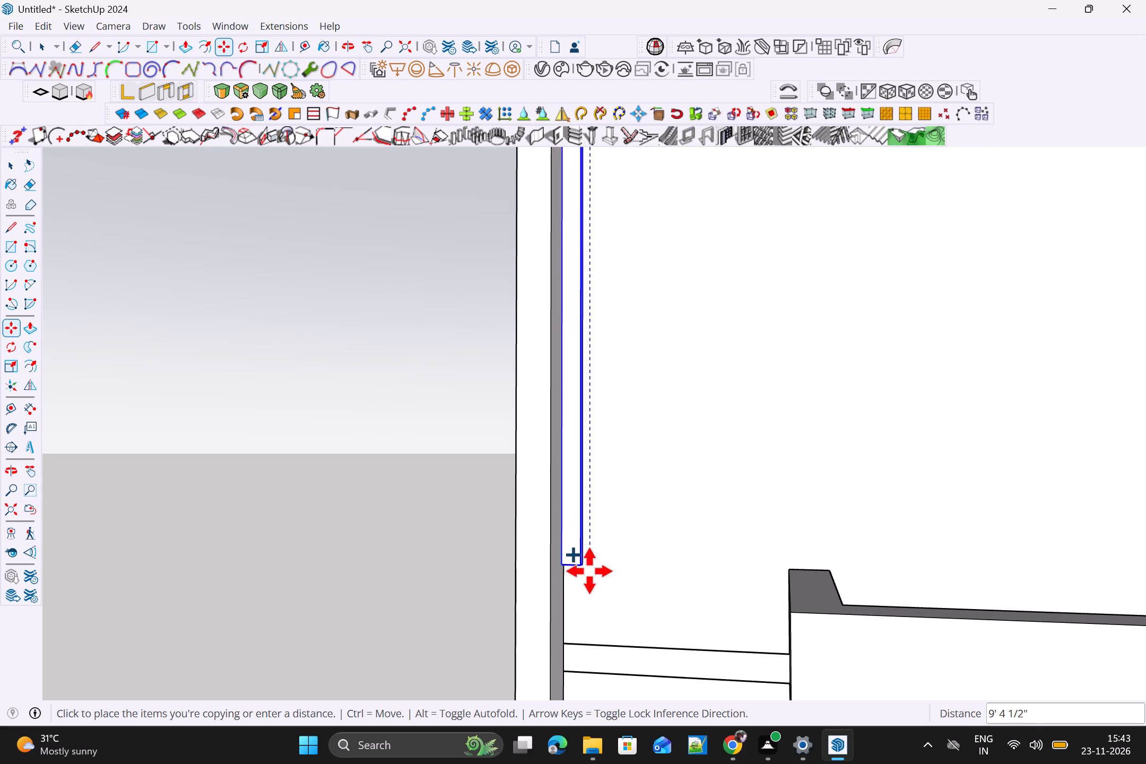
left_click(583, 643)
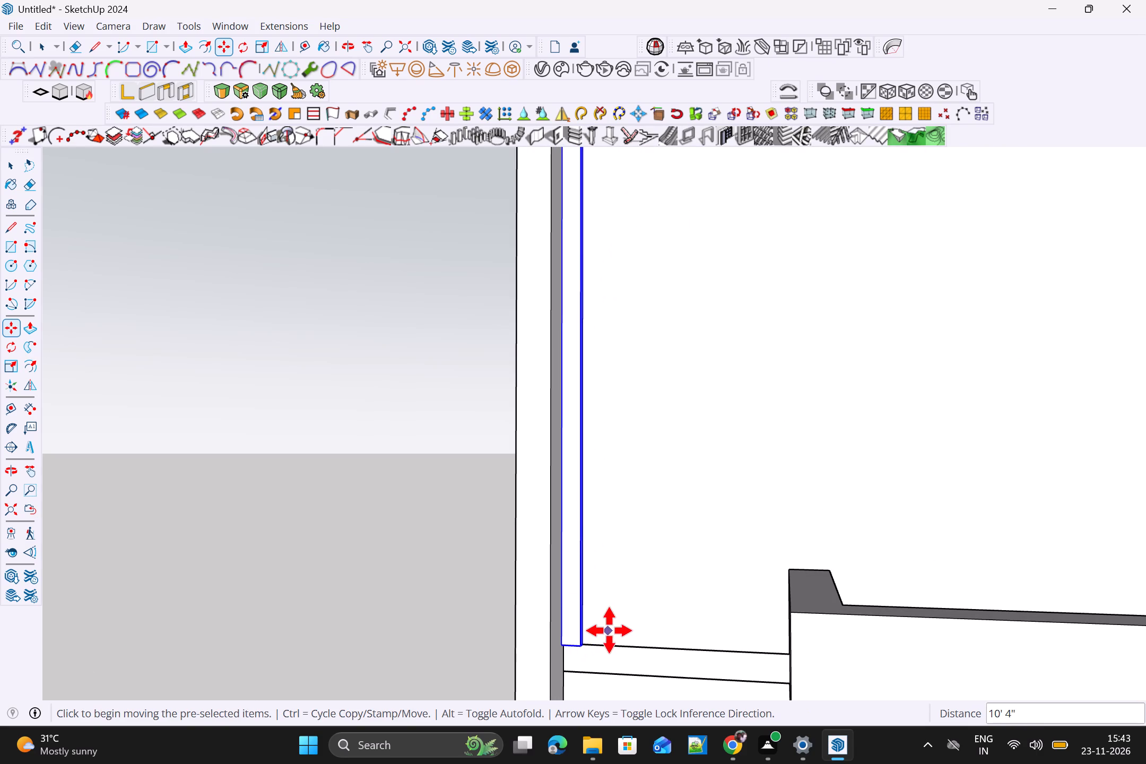
key("7")
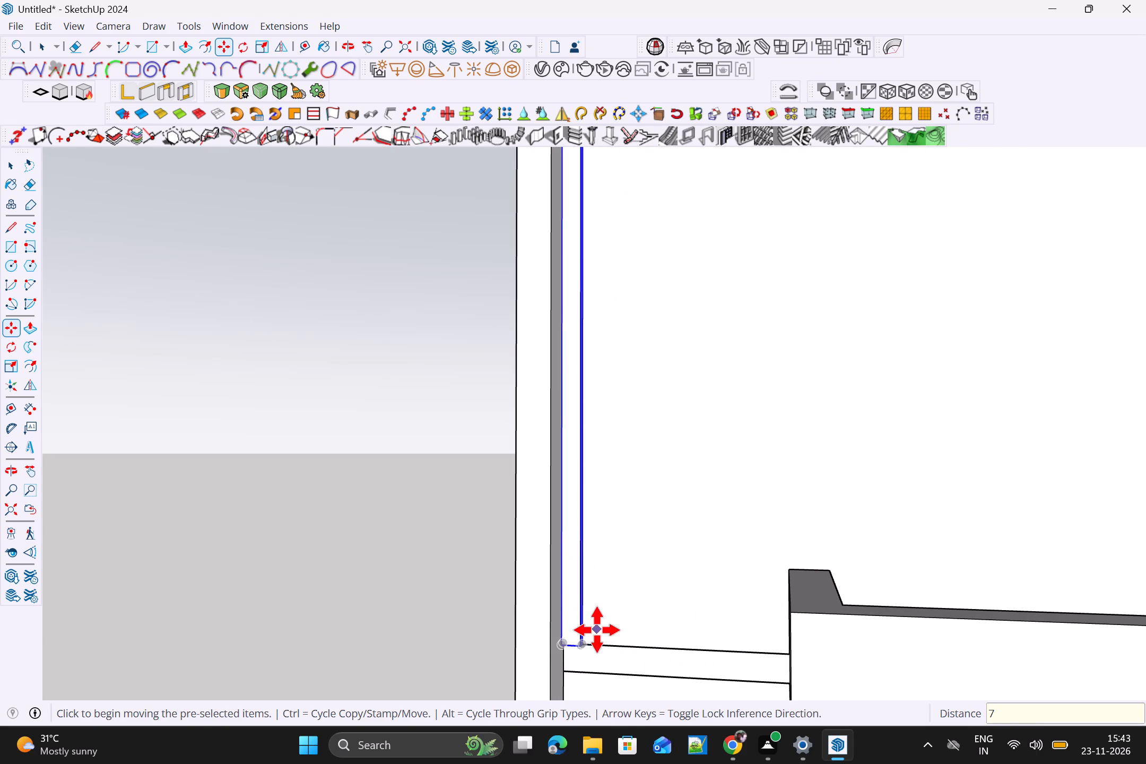
key("Escape")
Copy the middle storey's strip about 2' 5 5/16" sideways to the overhang's end and divide the distance into 7 equal spacings.
left_click(581, 644)
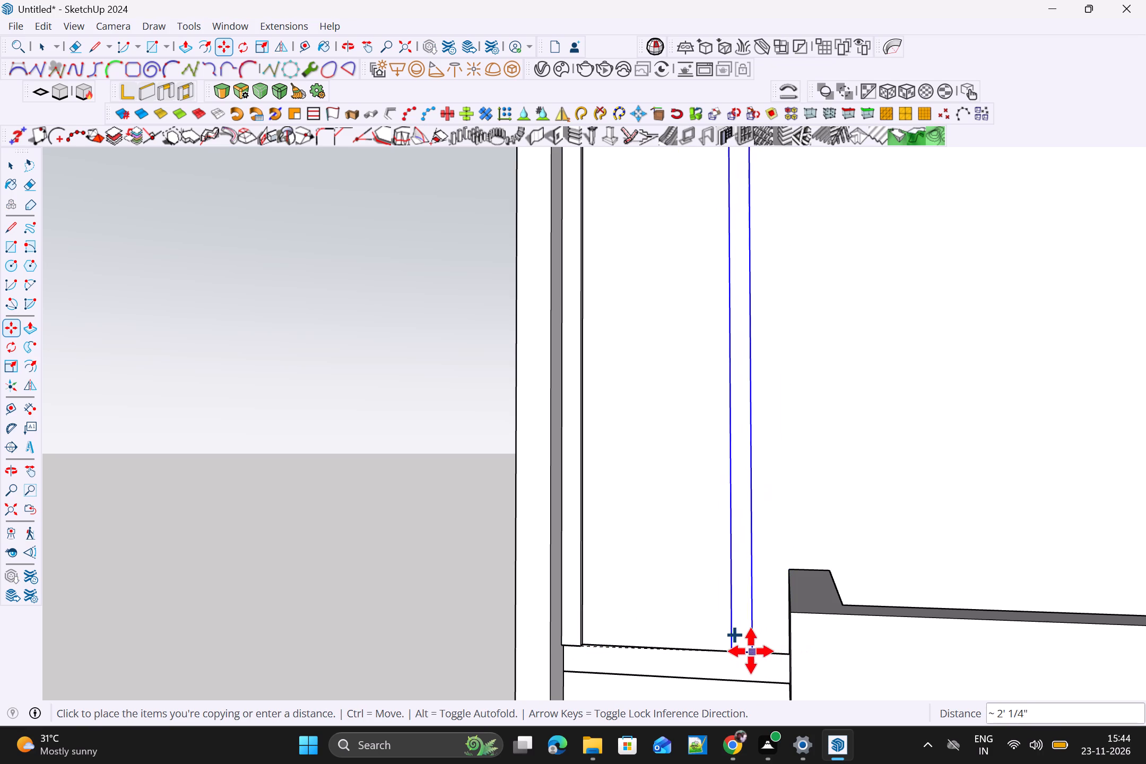
scroll(748, 652, "down", 4)
middle_click_drag(676, 666, 841, 731)
scroll(735, 600, "up", 4)
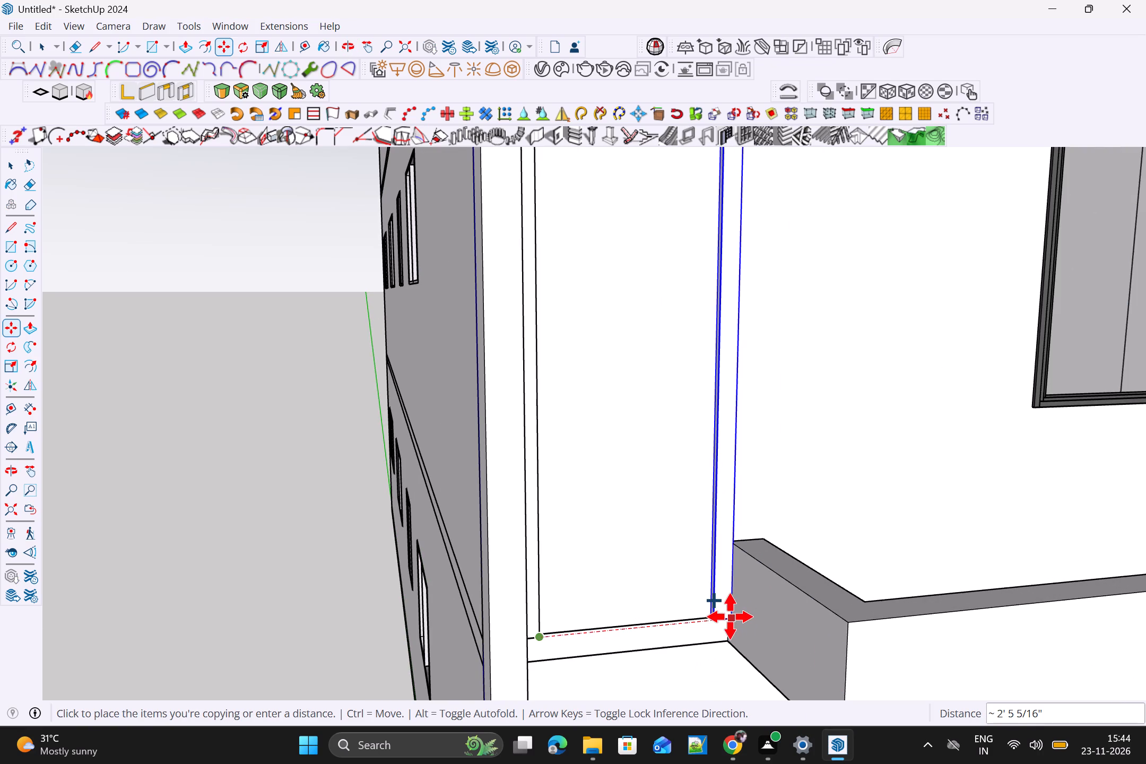
middle_click_drag(705, 643, 615, 693)
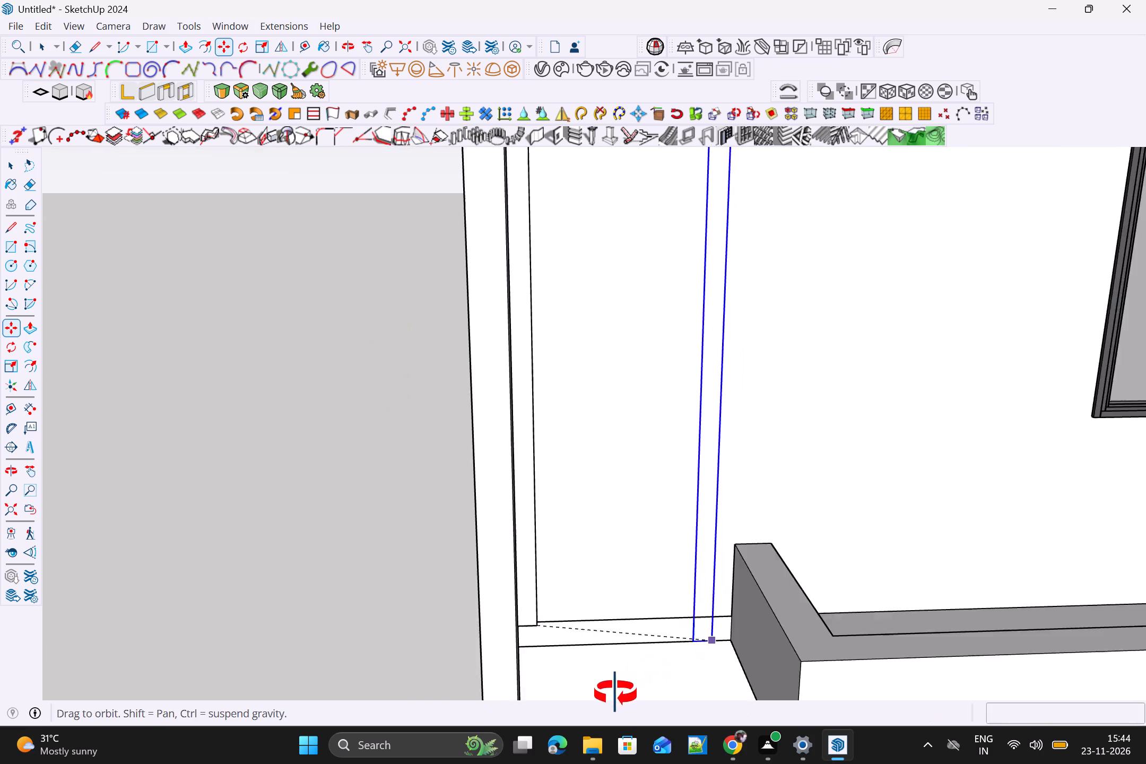
middle_click_drag(615, 693, 514, 720)
scroll(388, 496, "down", 4)
middle_click_drag(409, 554, 575, 592)
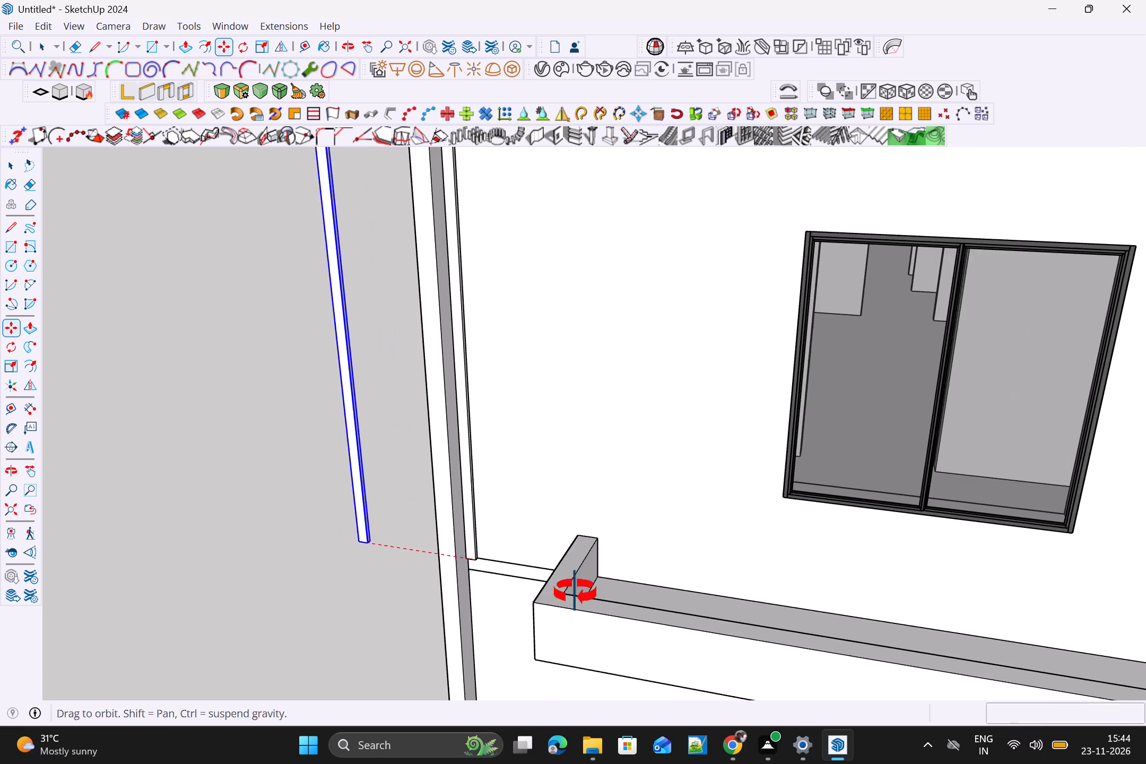
middle_click_drag(575, 592, 667, 600)
scroll(527, 544, "up", 4)
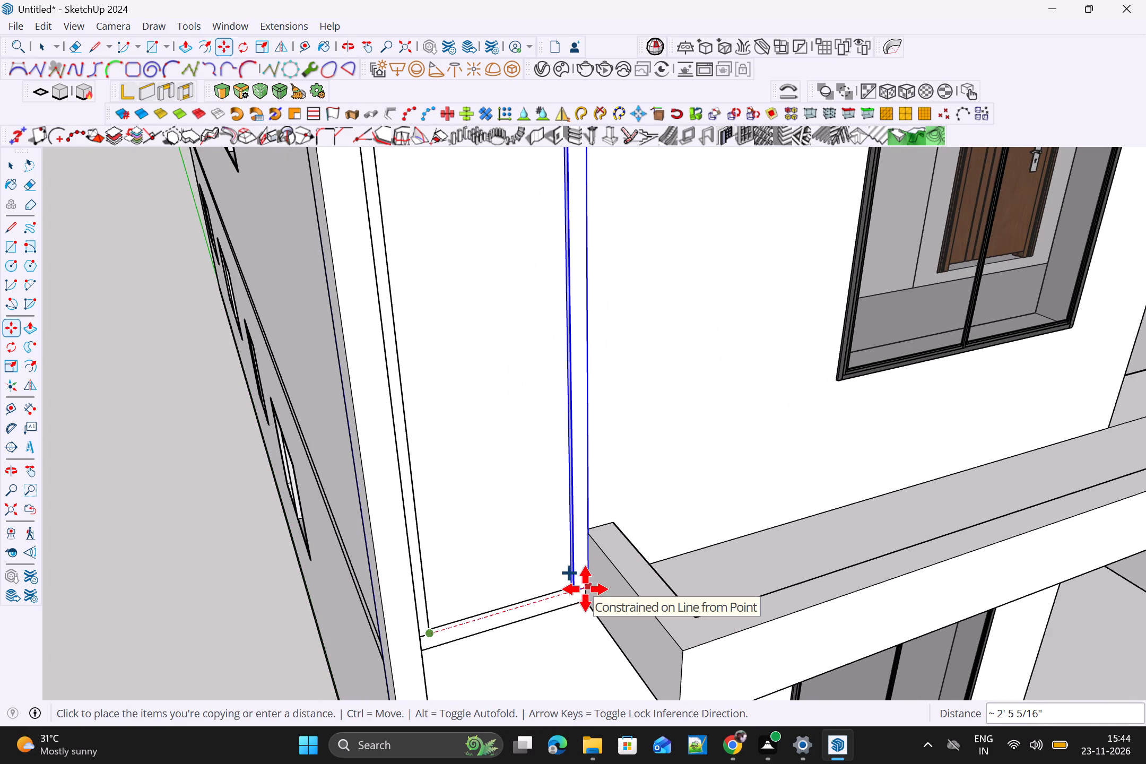
left_click(587, 589)
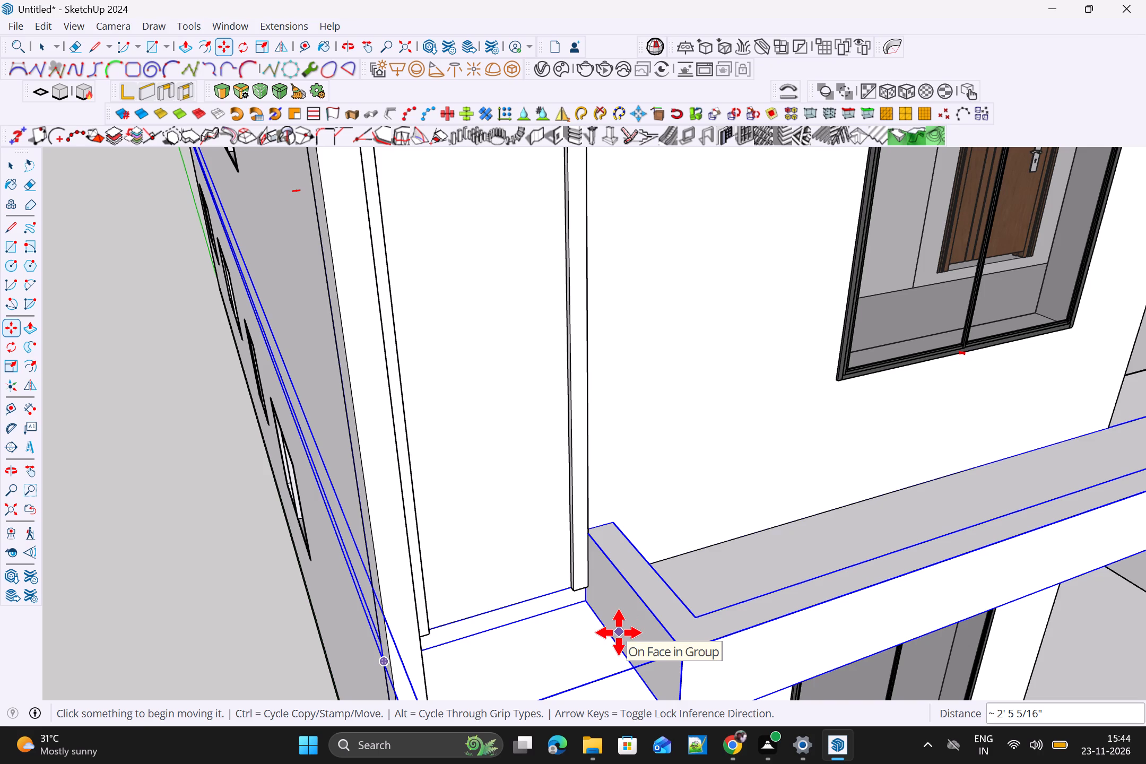
key("7")
key("slash")
key("Return")
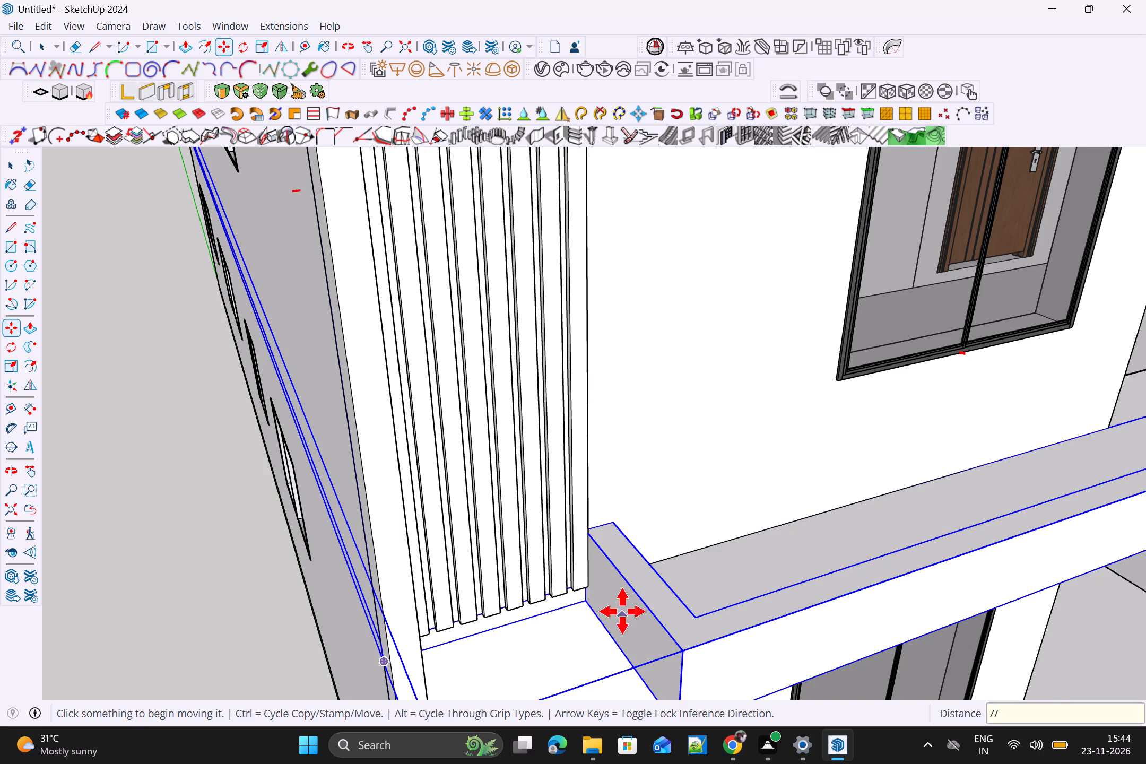
Copy the outermost vertical strip of the middle storey 10' 4" straight down onto the ground storey's front wall.
scroll(622, 611, "down", 11)
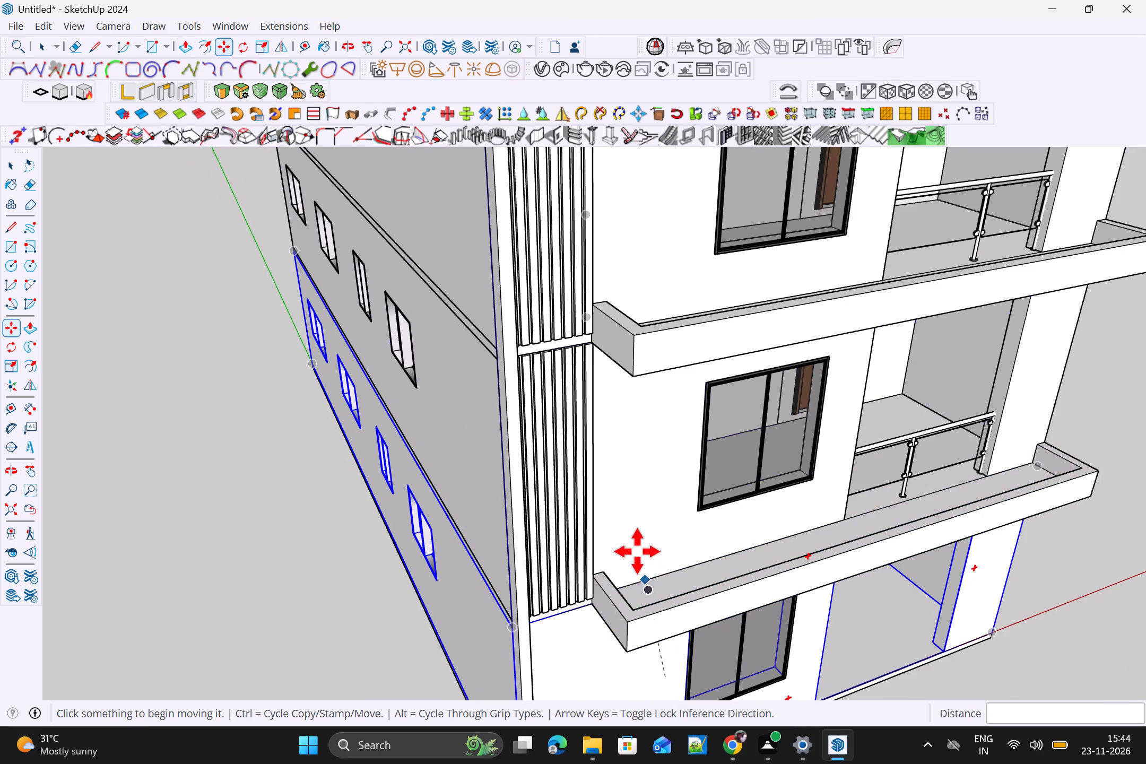
scroll(629, 522, "down", 12, "shift")
middle_click(748, 631, "shift")
middle_click_drag(748, 631, 644, 449, "shift")
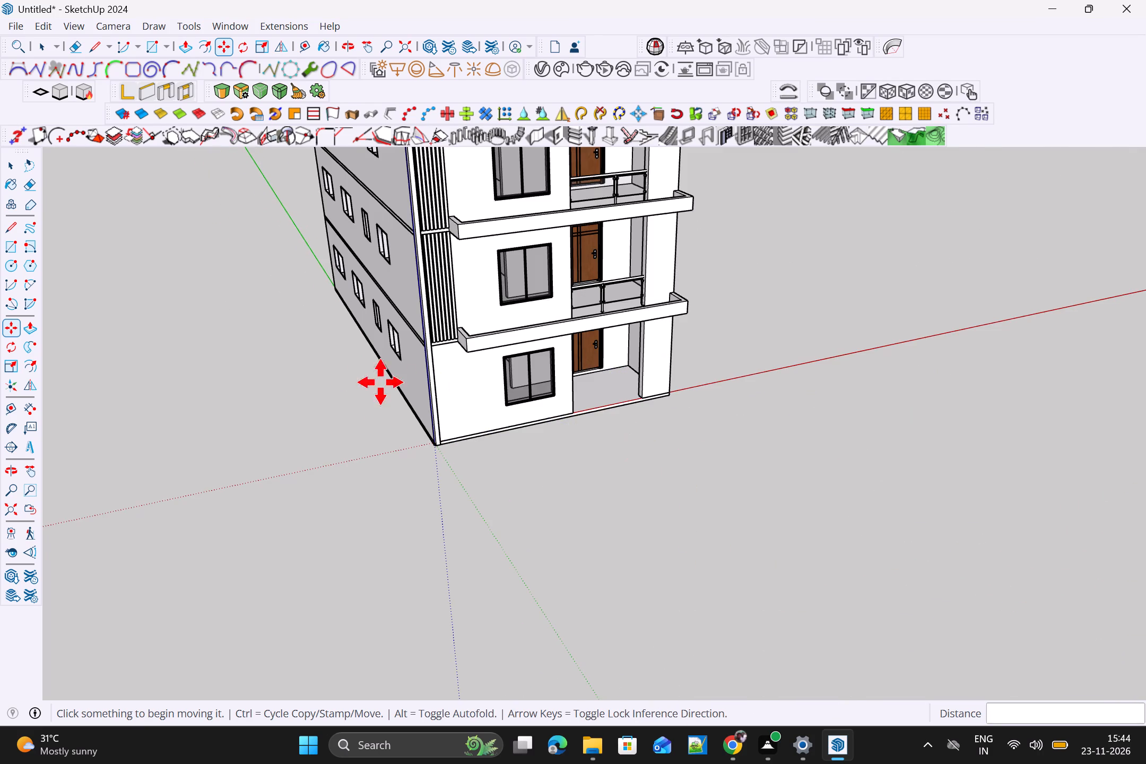
scroll(427, 397, "up", 11)
scroll(420, 464, "up", 3)
scroll(405, 320, "down", 4)
scroll(374, 418, "down", 3)
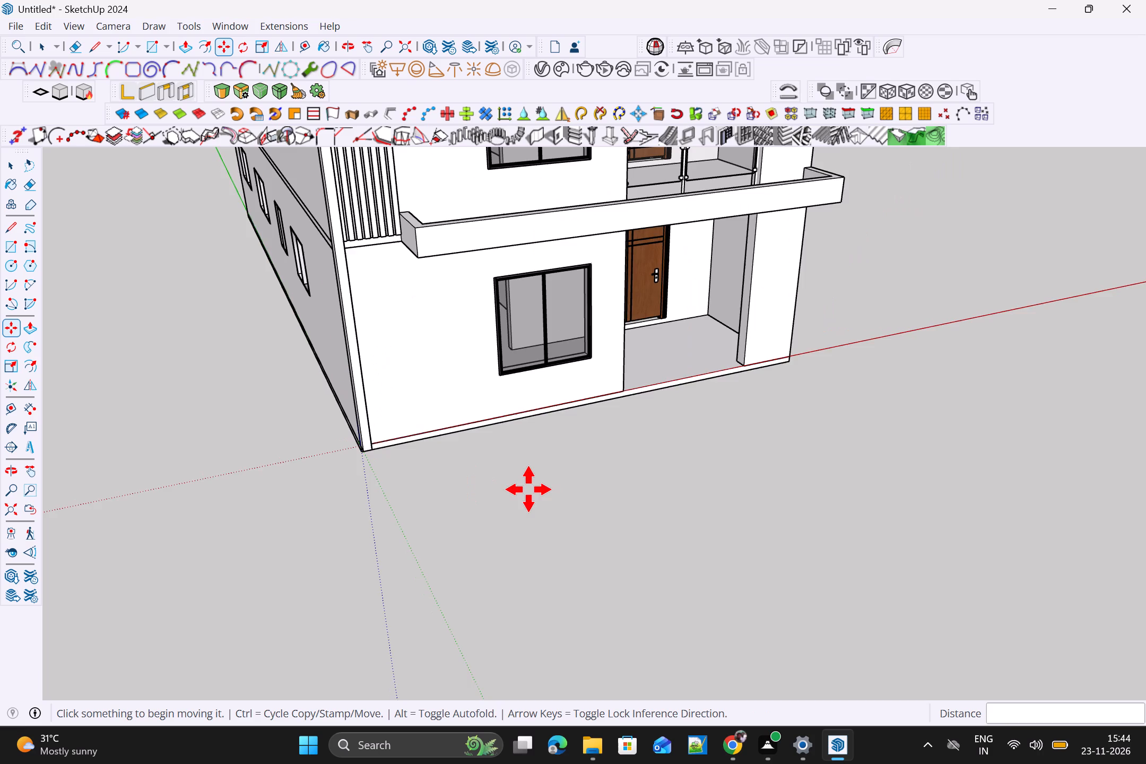
scroll(528, 489, "down", 3)
middle_click_drag(599, 462, 429, 454)
scroll(390, 150, "up", 5)
key("space")
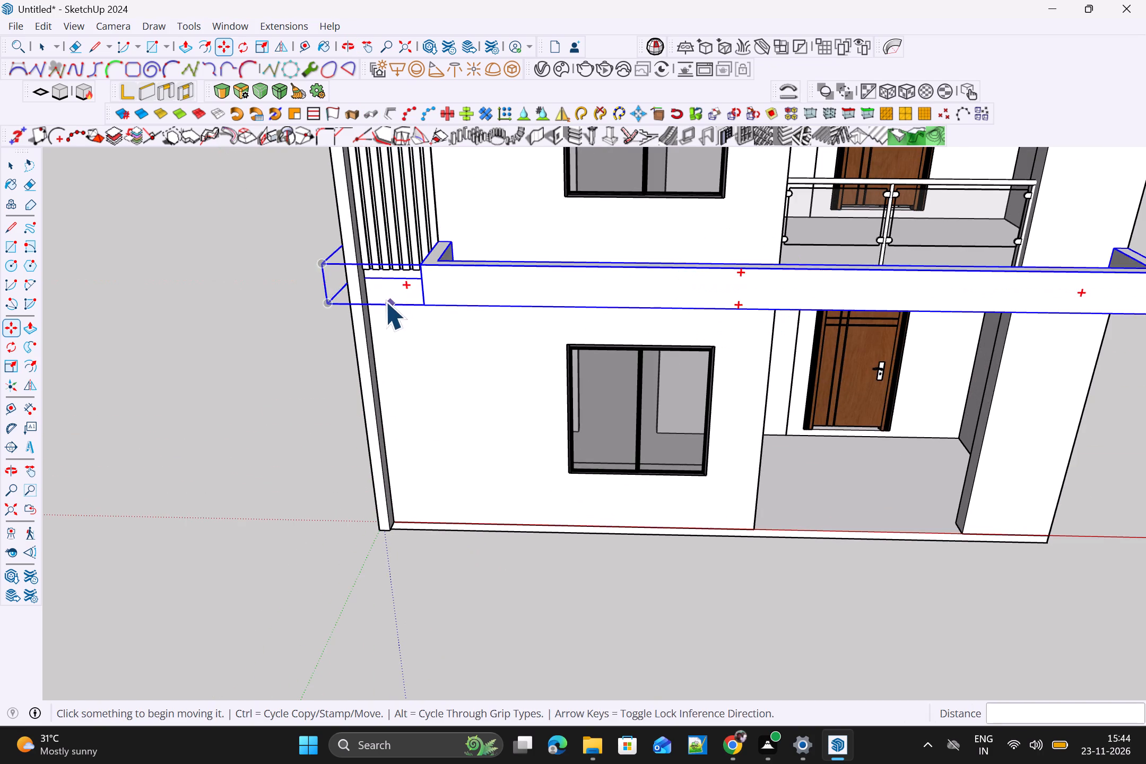
left_click(367, 263)
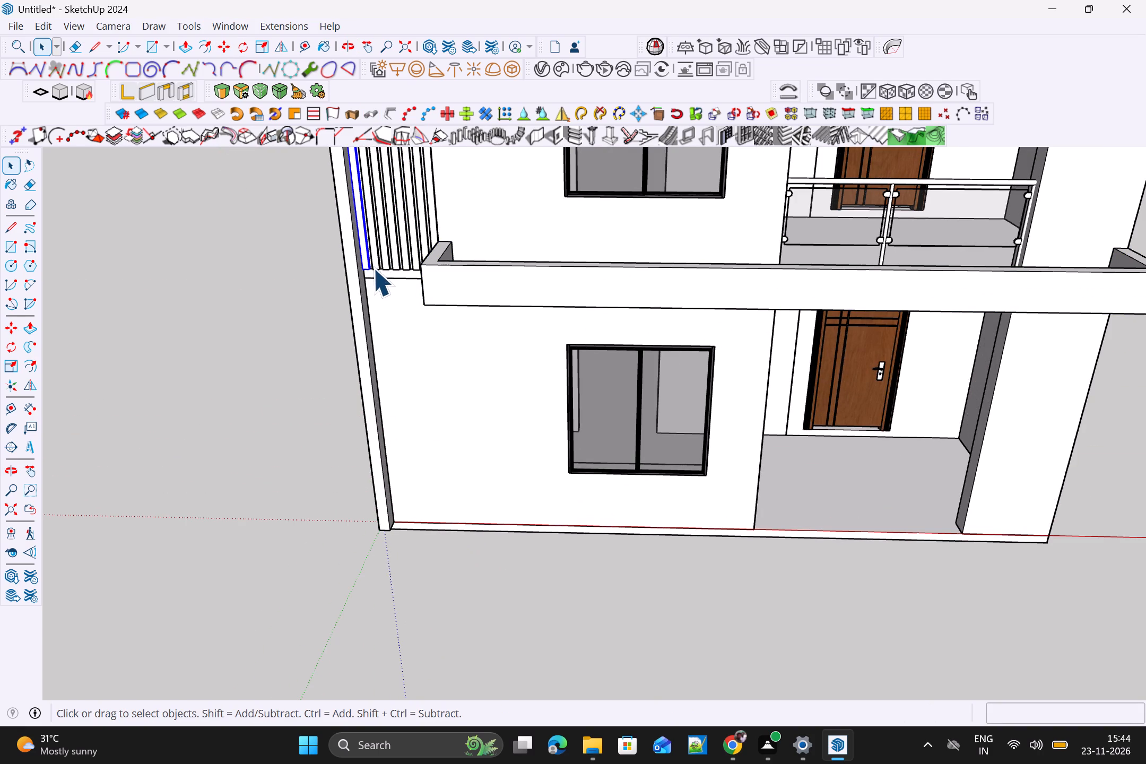
key("m")
scroll(372, 273, "up", 5)
left_click(367, 267)
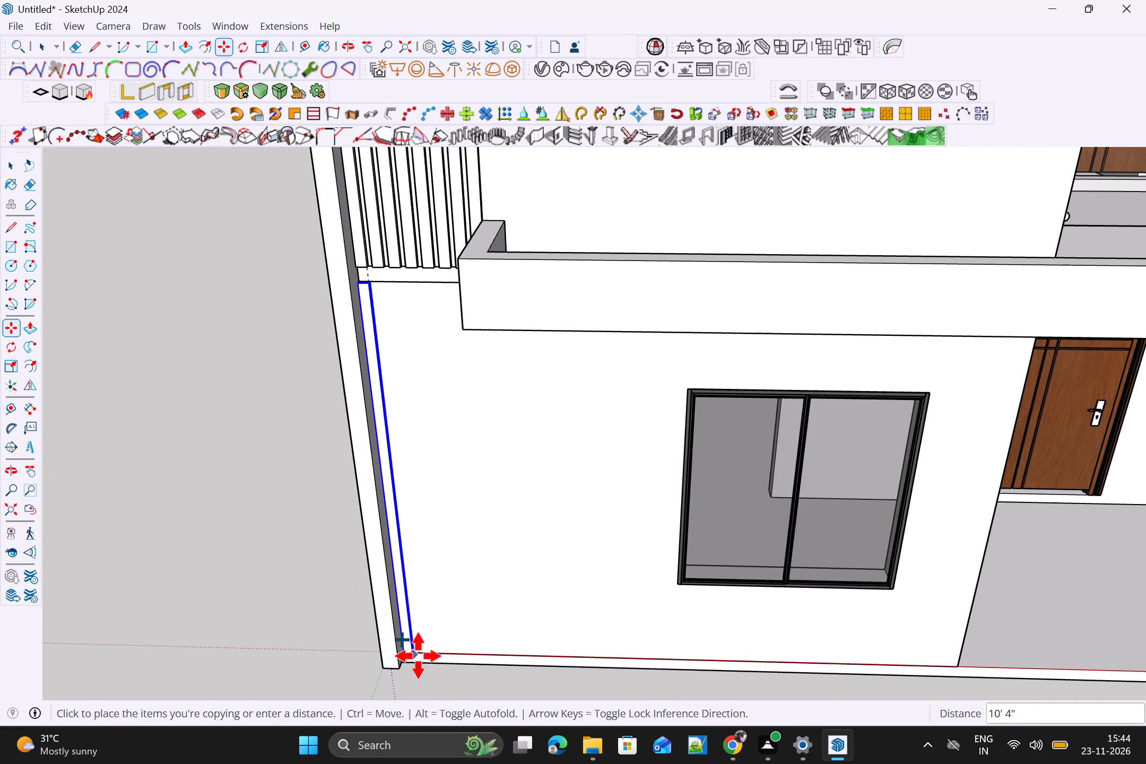
scroll(417, 648, "up", 14)
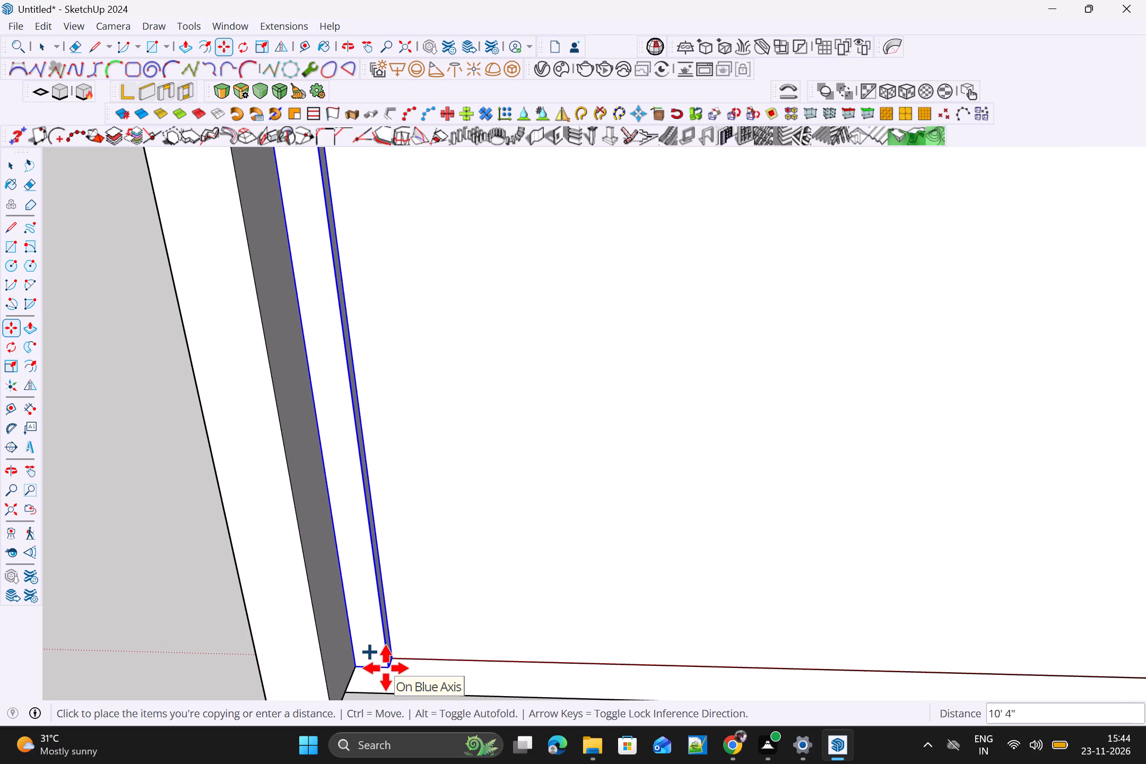
left_click(386, 668)
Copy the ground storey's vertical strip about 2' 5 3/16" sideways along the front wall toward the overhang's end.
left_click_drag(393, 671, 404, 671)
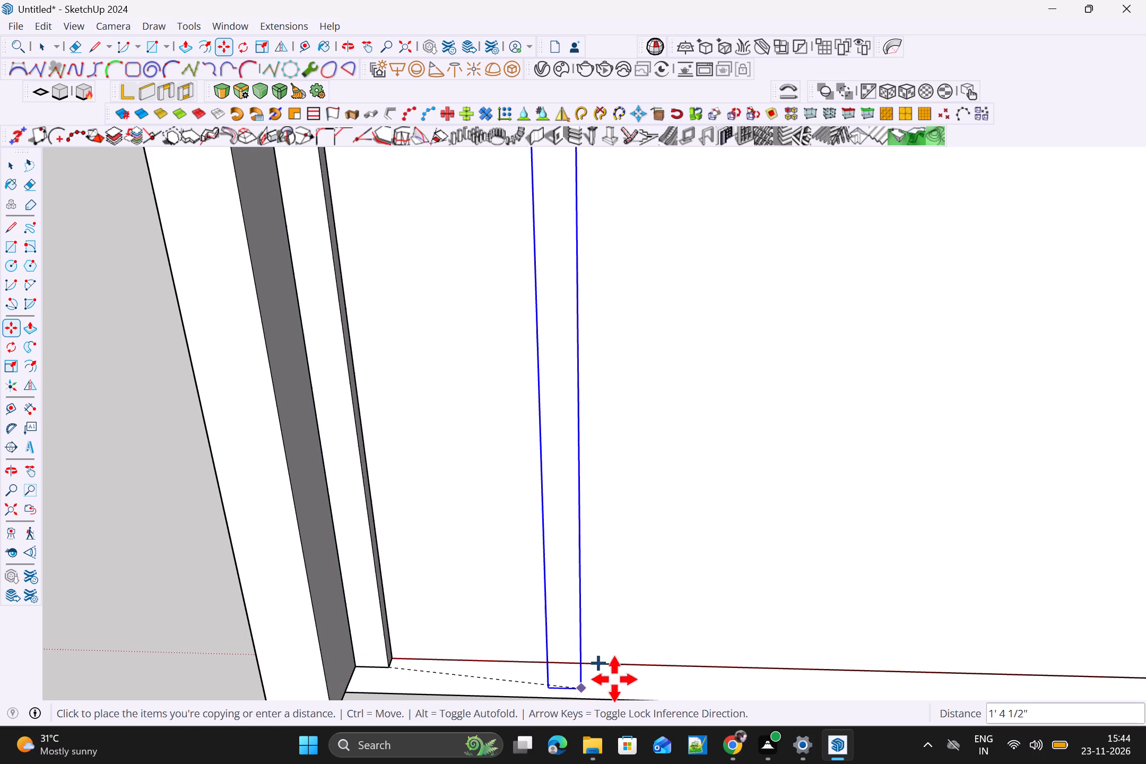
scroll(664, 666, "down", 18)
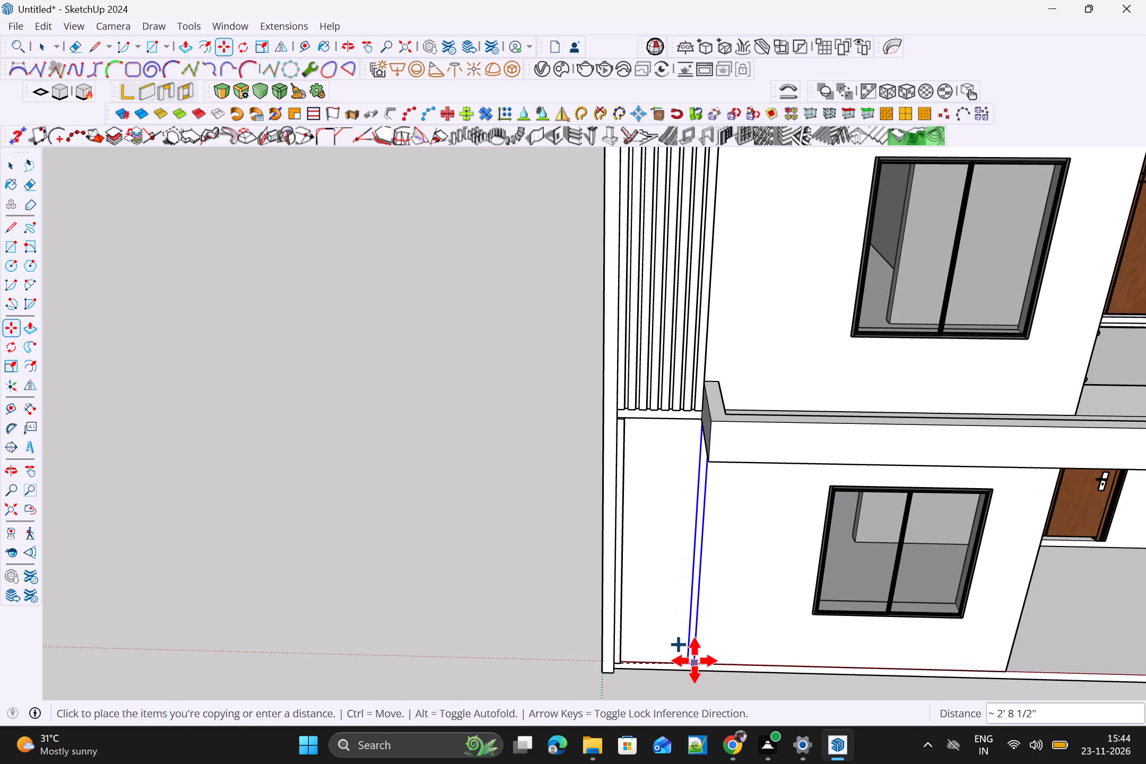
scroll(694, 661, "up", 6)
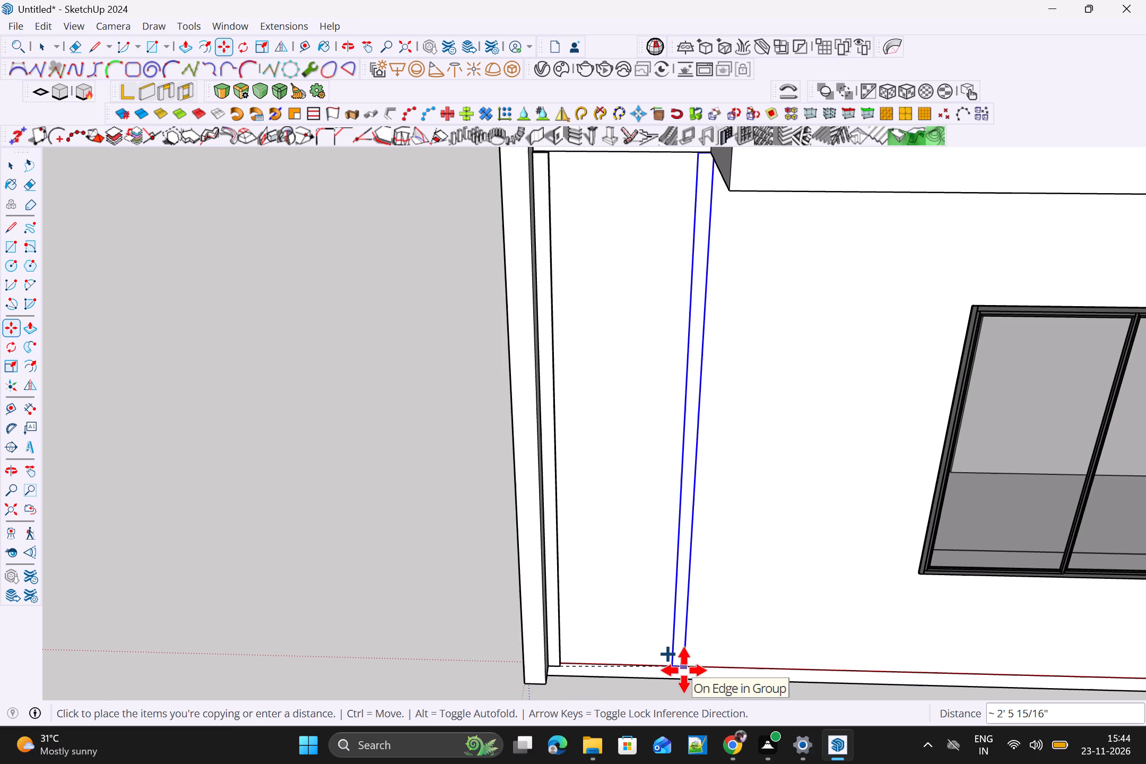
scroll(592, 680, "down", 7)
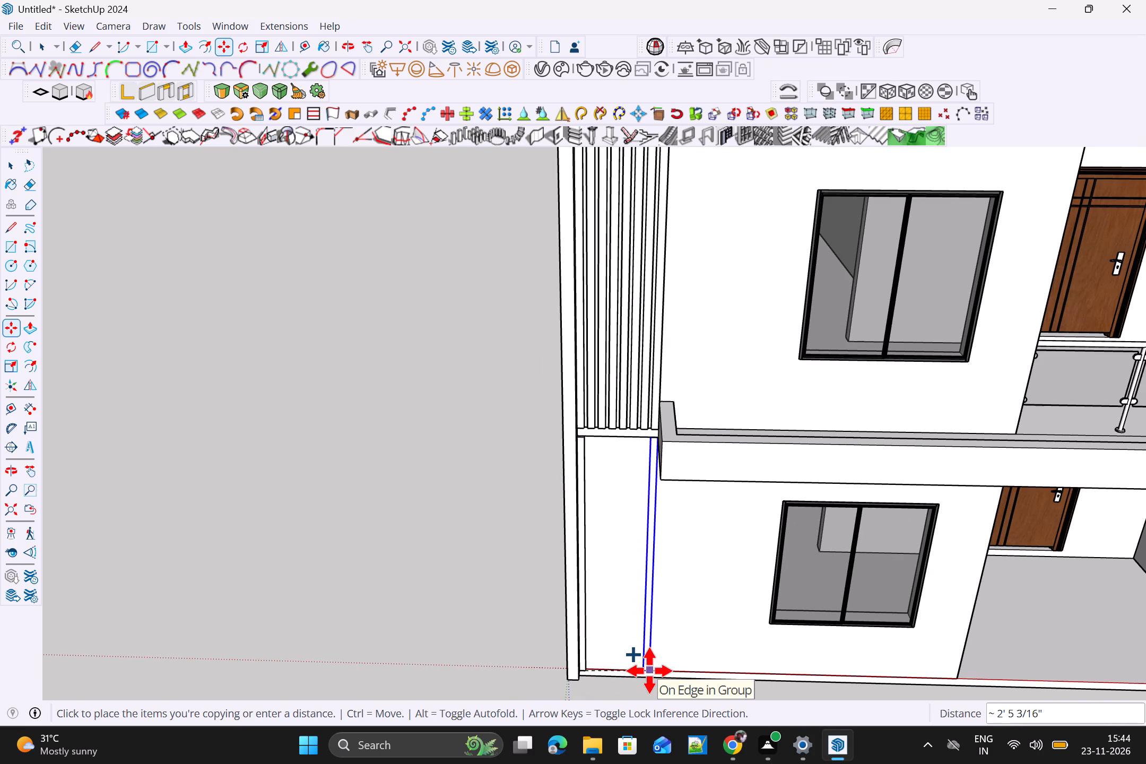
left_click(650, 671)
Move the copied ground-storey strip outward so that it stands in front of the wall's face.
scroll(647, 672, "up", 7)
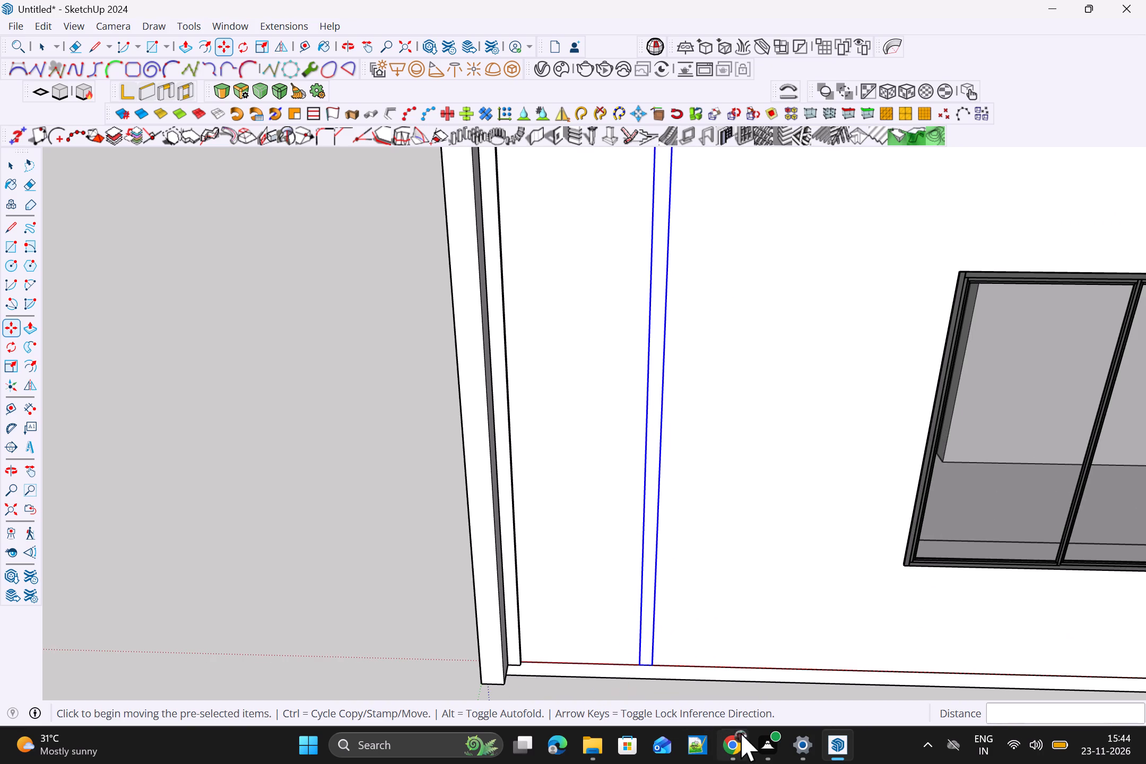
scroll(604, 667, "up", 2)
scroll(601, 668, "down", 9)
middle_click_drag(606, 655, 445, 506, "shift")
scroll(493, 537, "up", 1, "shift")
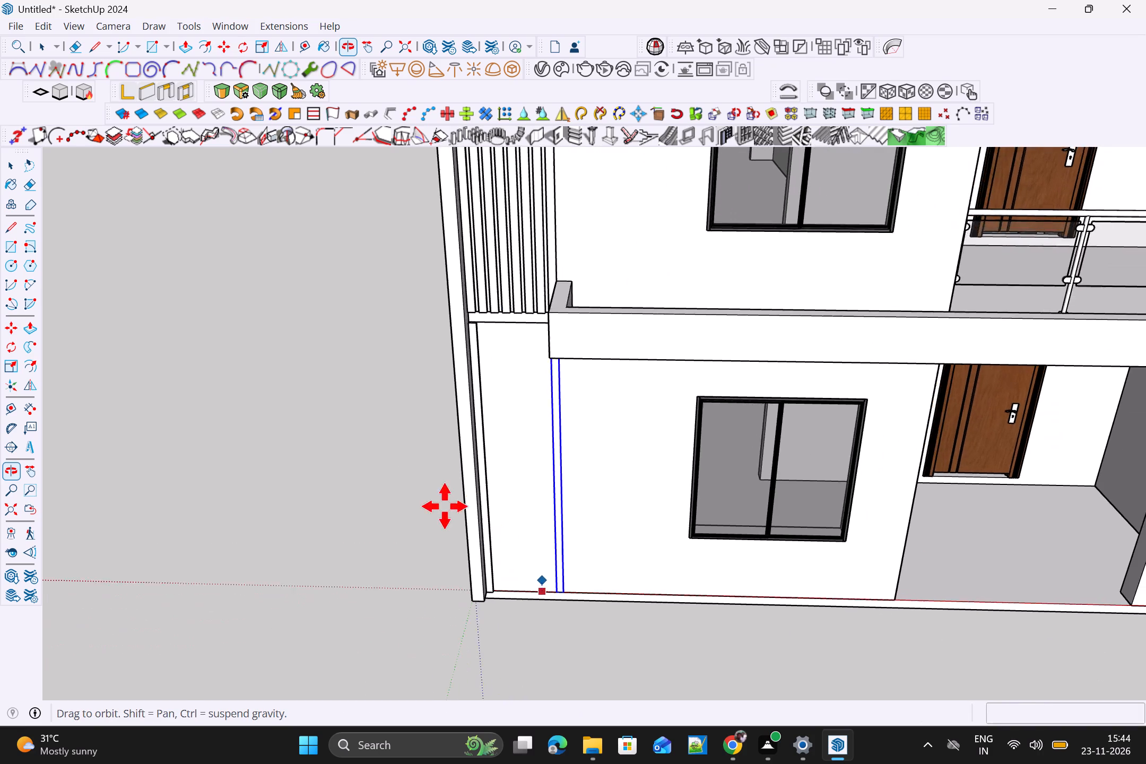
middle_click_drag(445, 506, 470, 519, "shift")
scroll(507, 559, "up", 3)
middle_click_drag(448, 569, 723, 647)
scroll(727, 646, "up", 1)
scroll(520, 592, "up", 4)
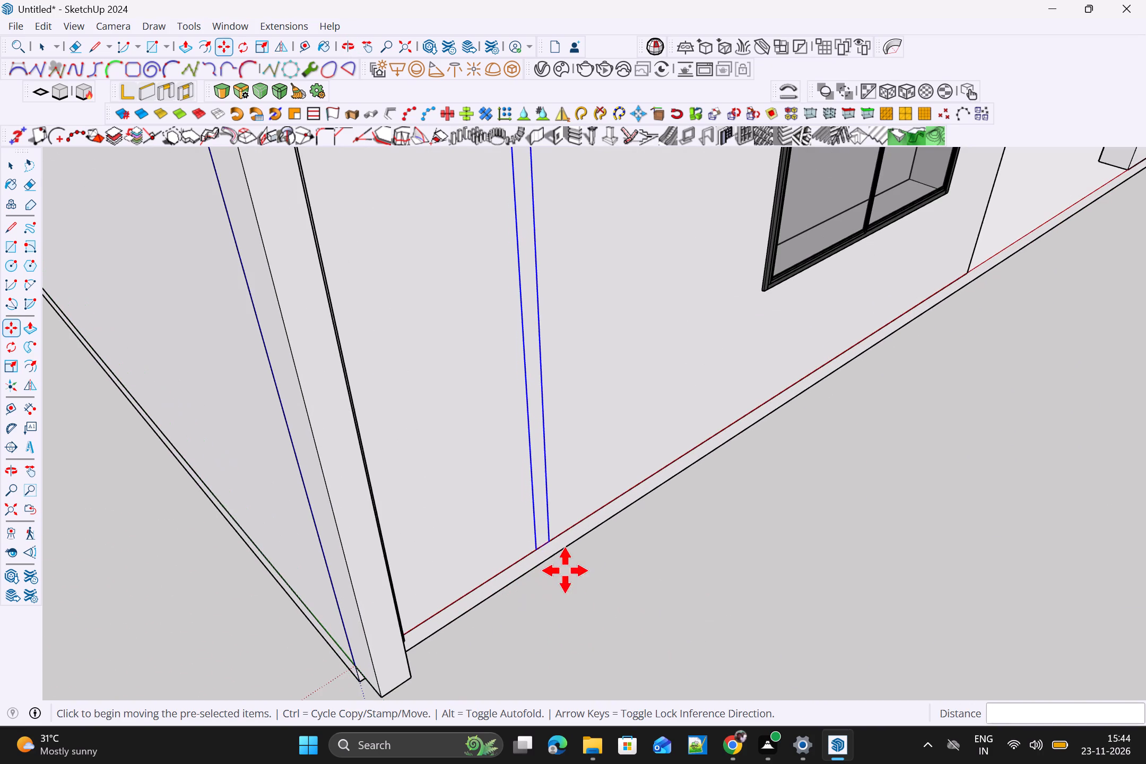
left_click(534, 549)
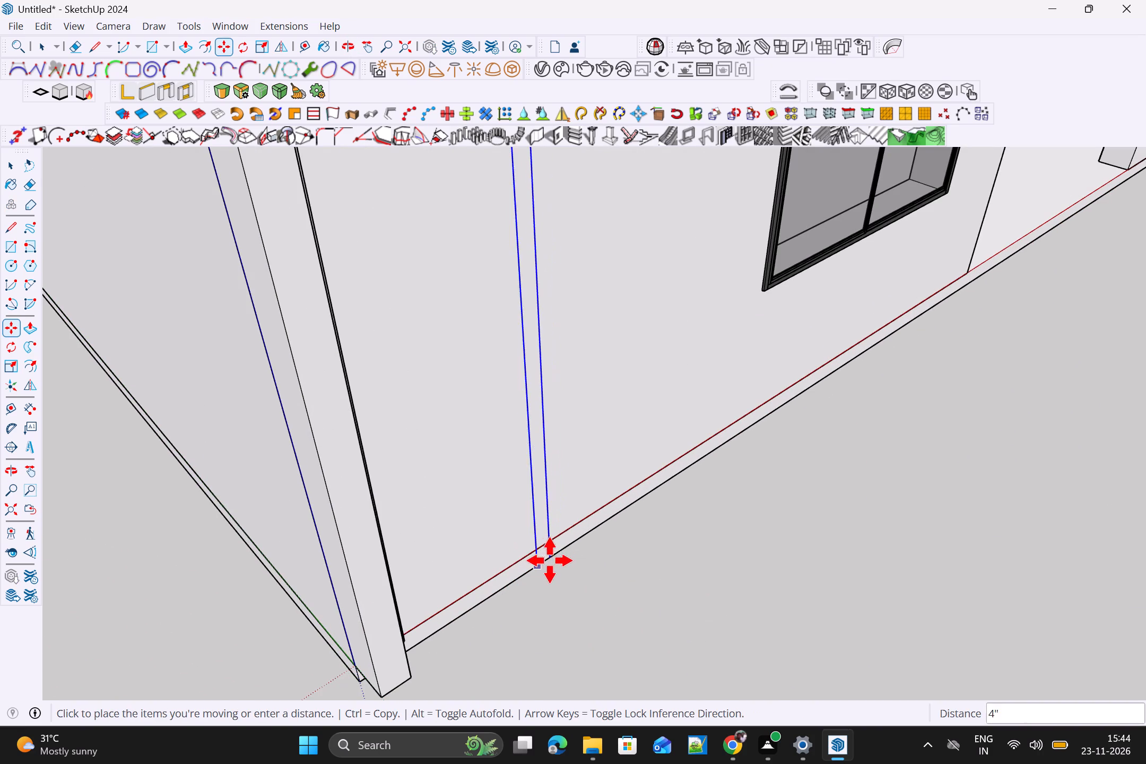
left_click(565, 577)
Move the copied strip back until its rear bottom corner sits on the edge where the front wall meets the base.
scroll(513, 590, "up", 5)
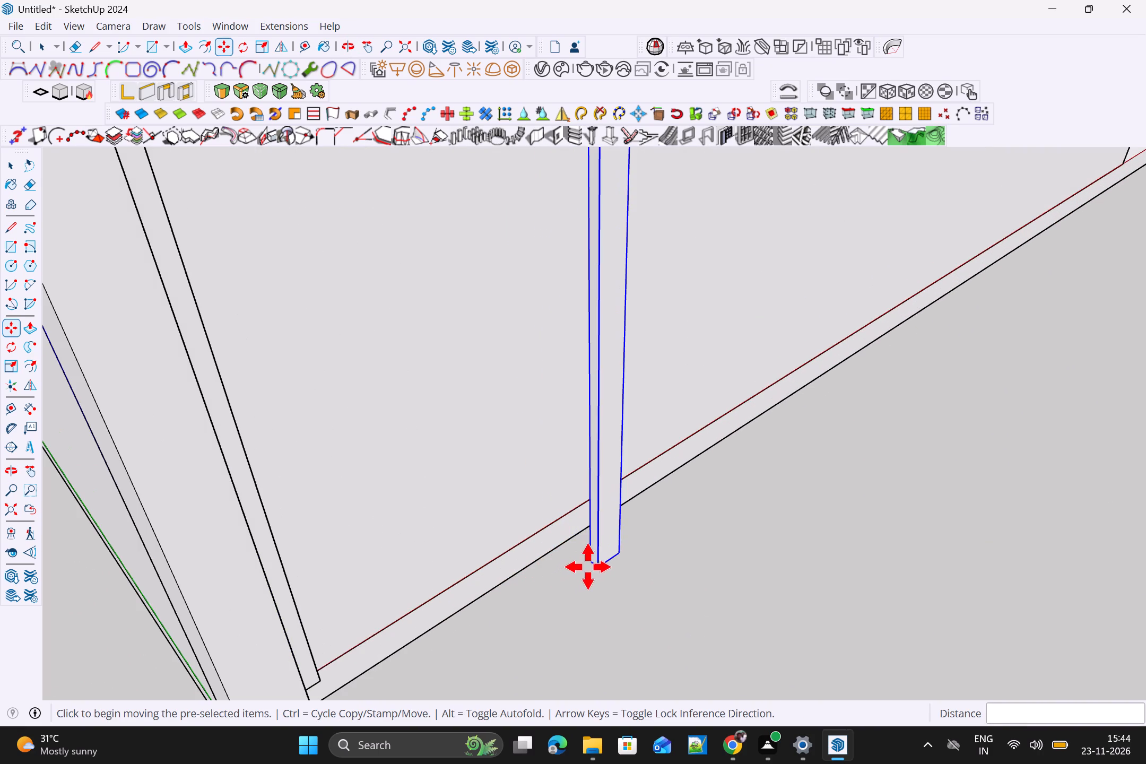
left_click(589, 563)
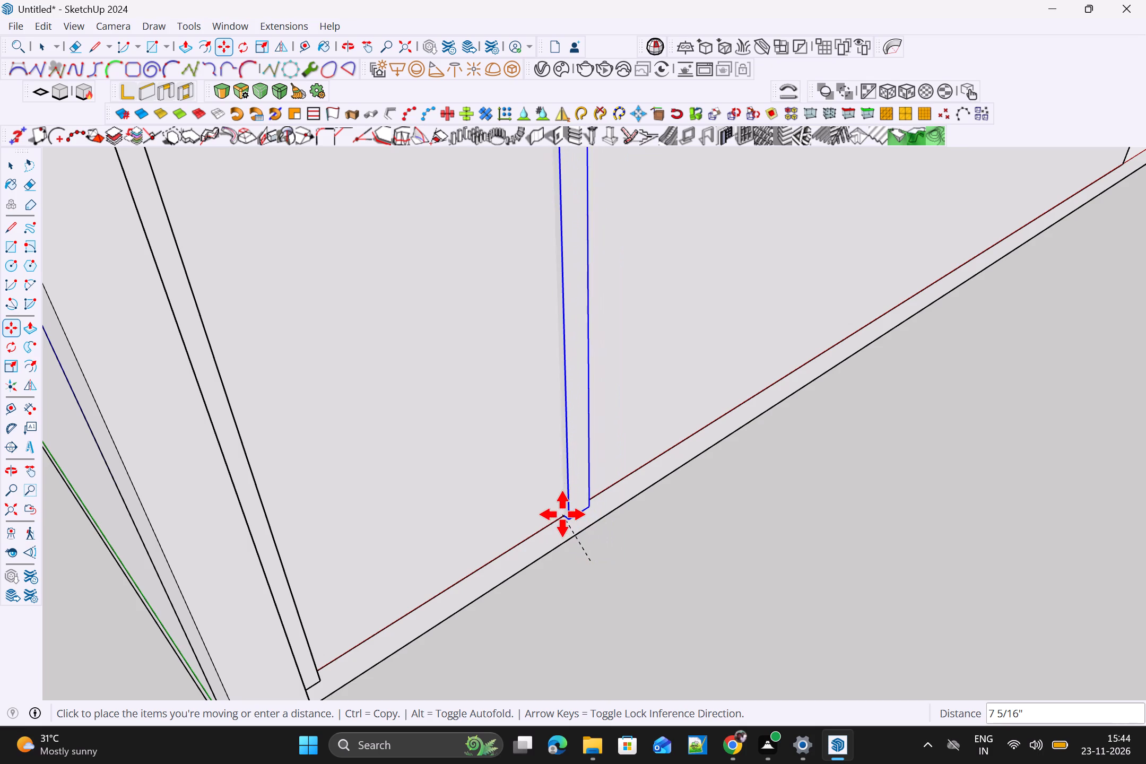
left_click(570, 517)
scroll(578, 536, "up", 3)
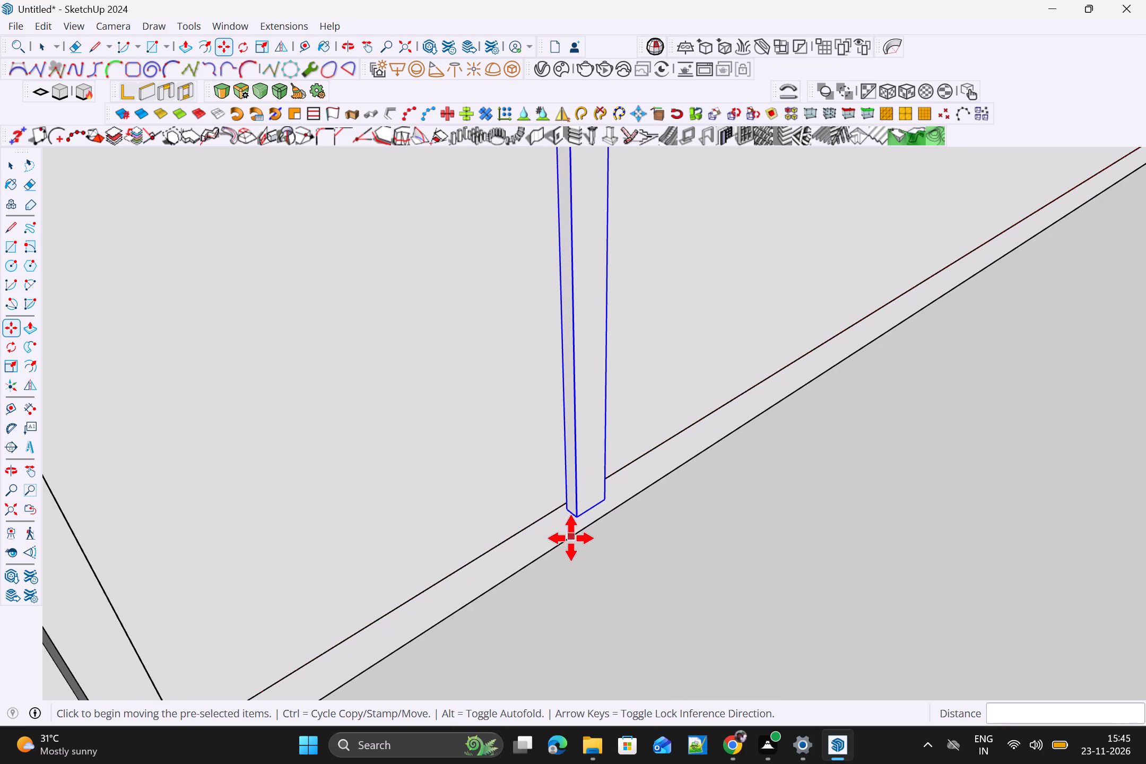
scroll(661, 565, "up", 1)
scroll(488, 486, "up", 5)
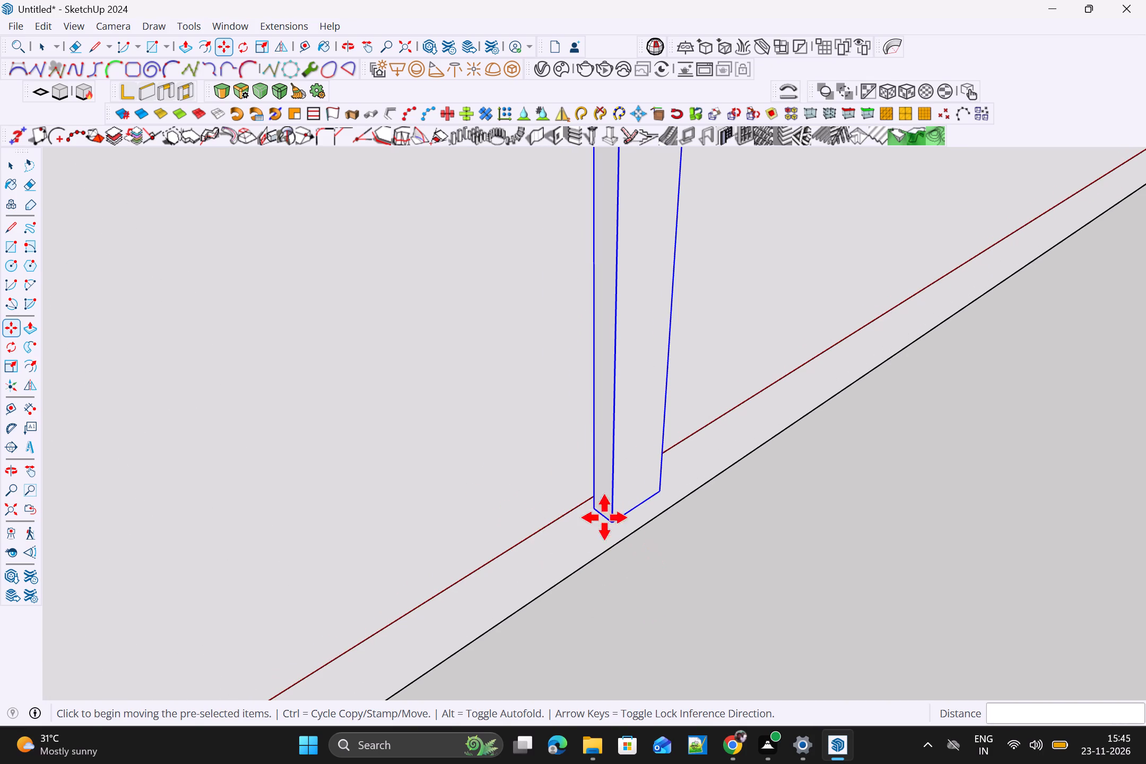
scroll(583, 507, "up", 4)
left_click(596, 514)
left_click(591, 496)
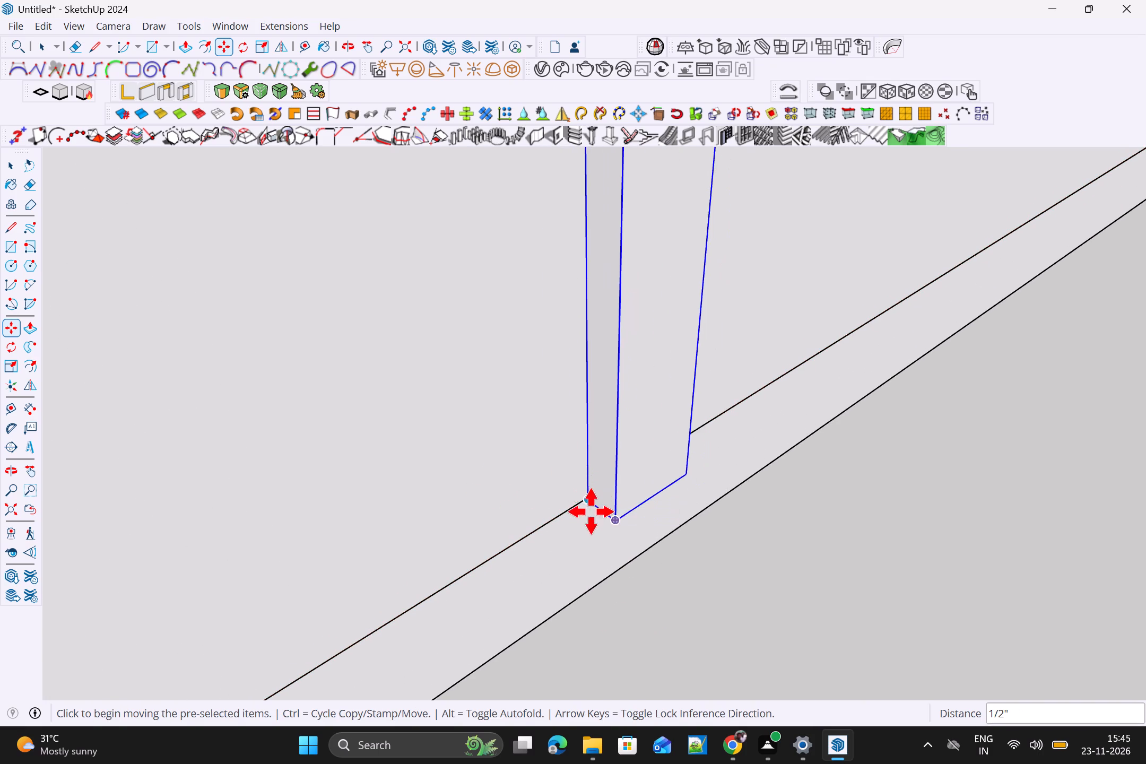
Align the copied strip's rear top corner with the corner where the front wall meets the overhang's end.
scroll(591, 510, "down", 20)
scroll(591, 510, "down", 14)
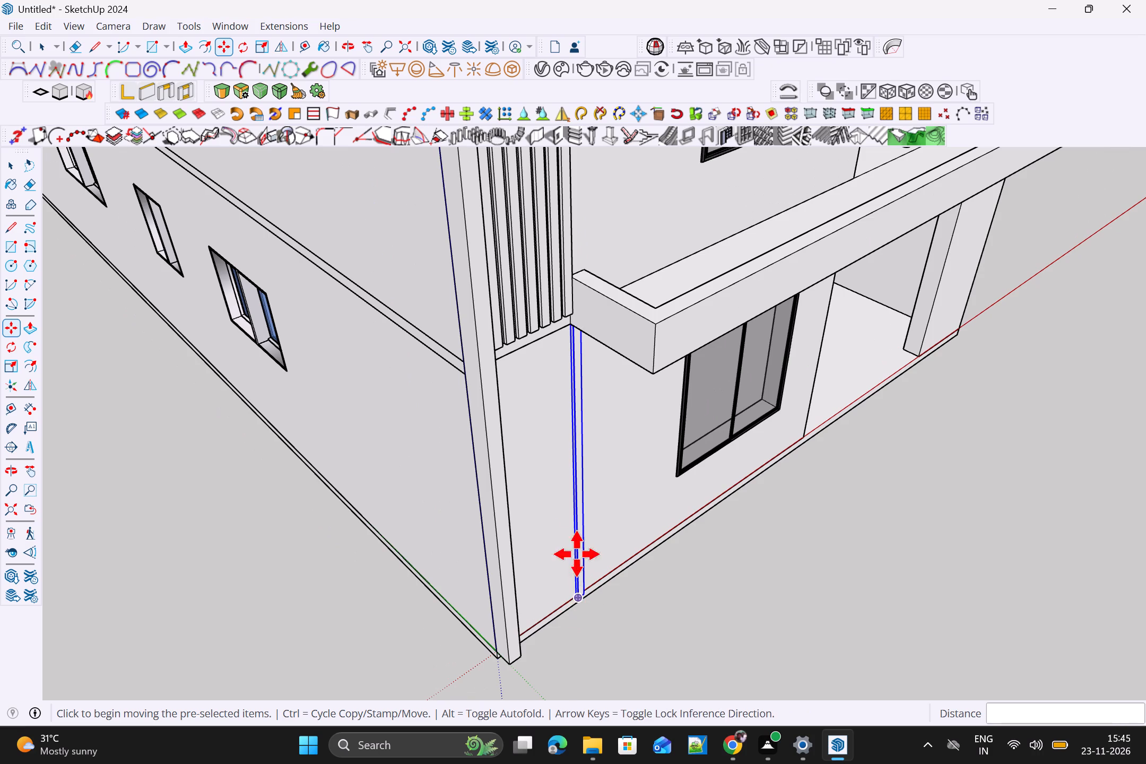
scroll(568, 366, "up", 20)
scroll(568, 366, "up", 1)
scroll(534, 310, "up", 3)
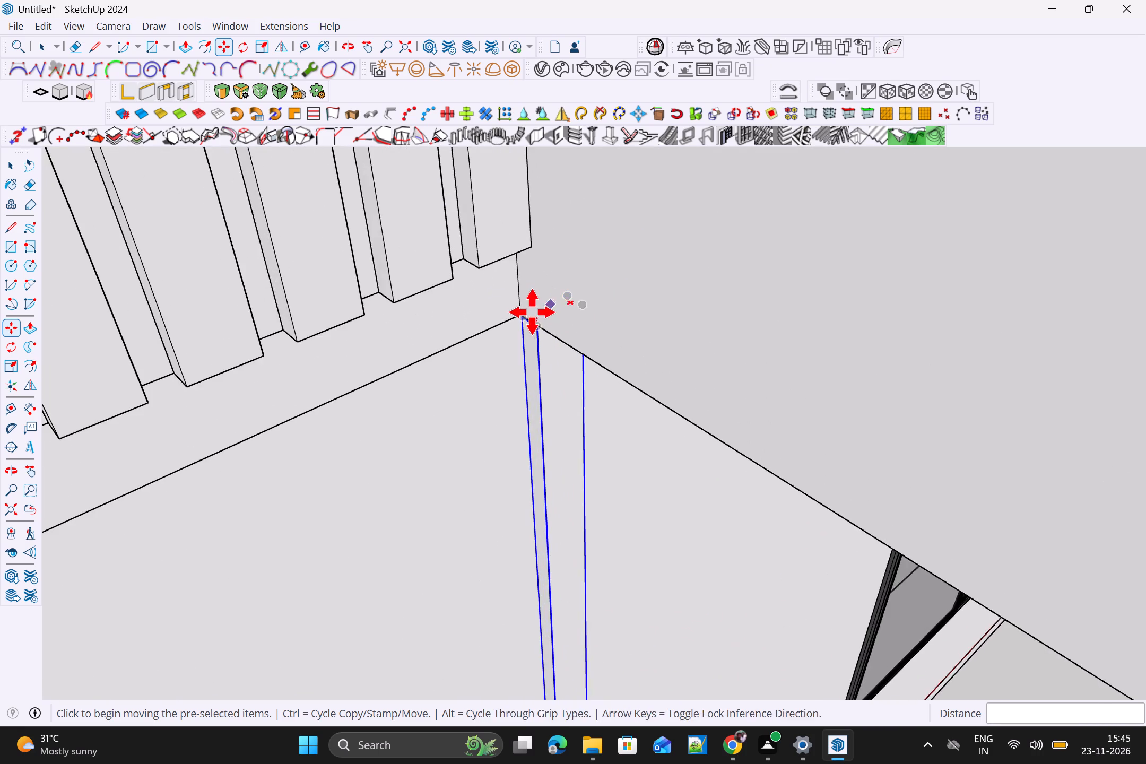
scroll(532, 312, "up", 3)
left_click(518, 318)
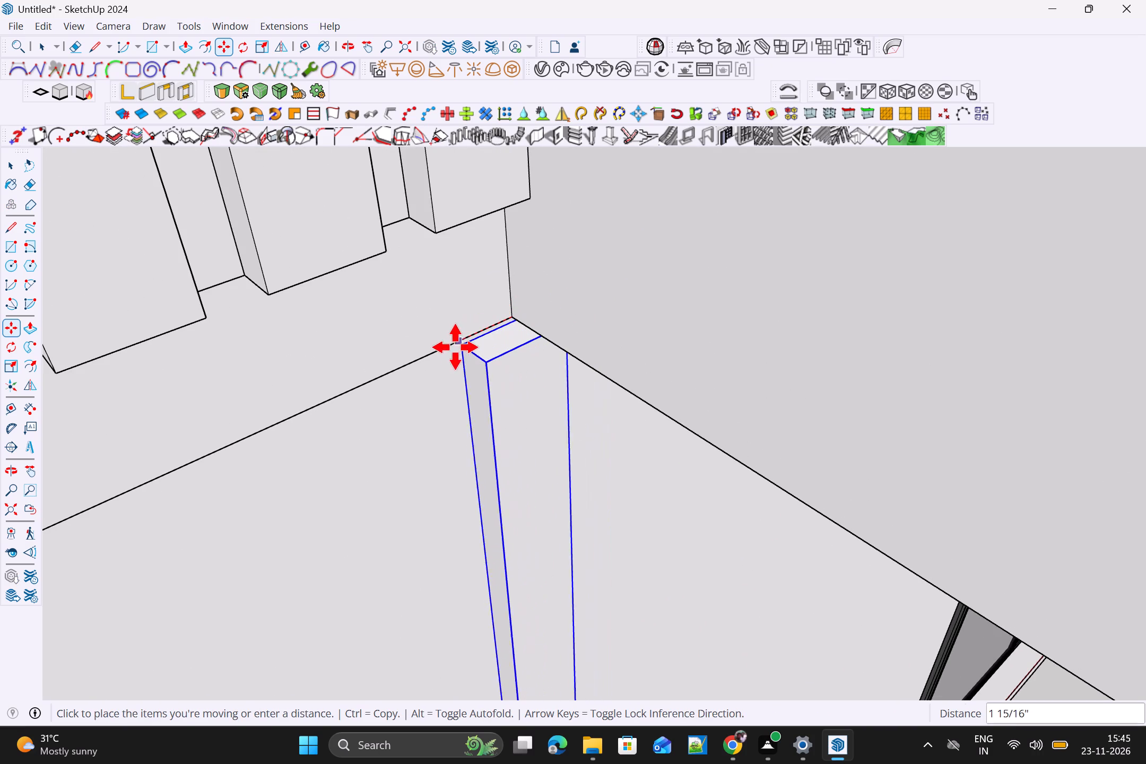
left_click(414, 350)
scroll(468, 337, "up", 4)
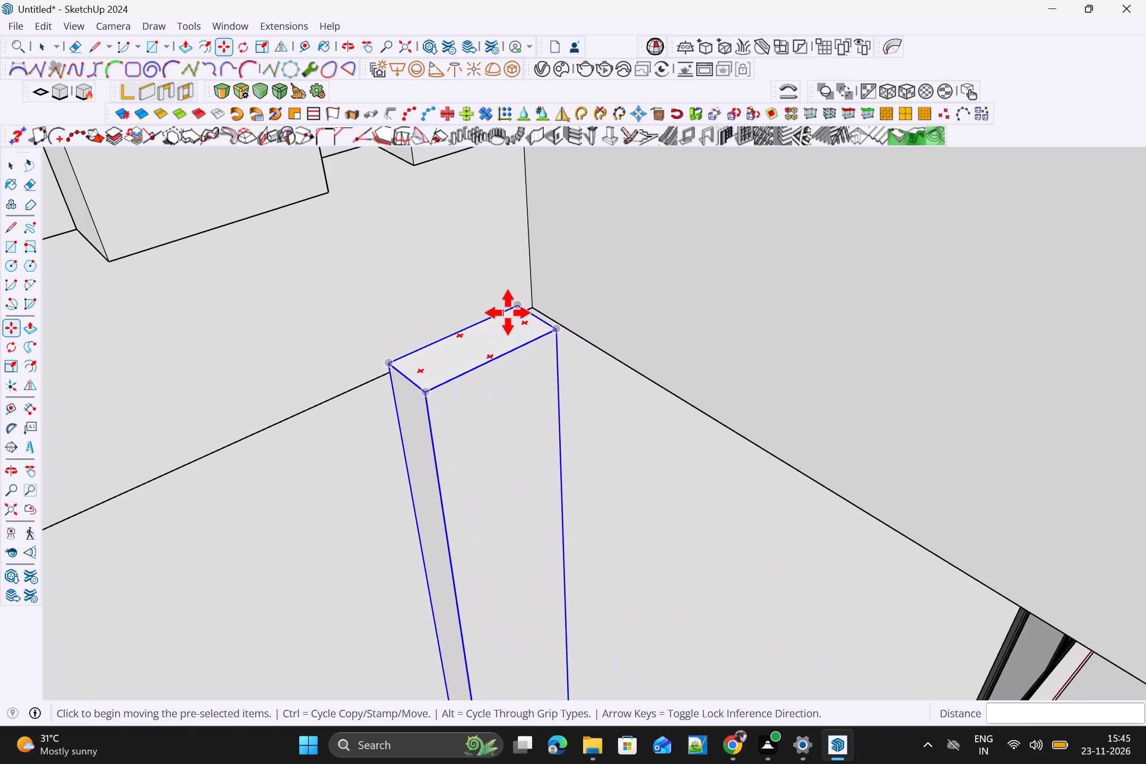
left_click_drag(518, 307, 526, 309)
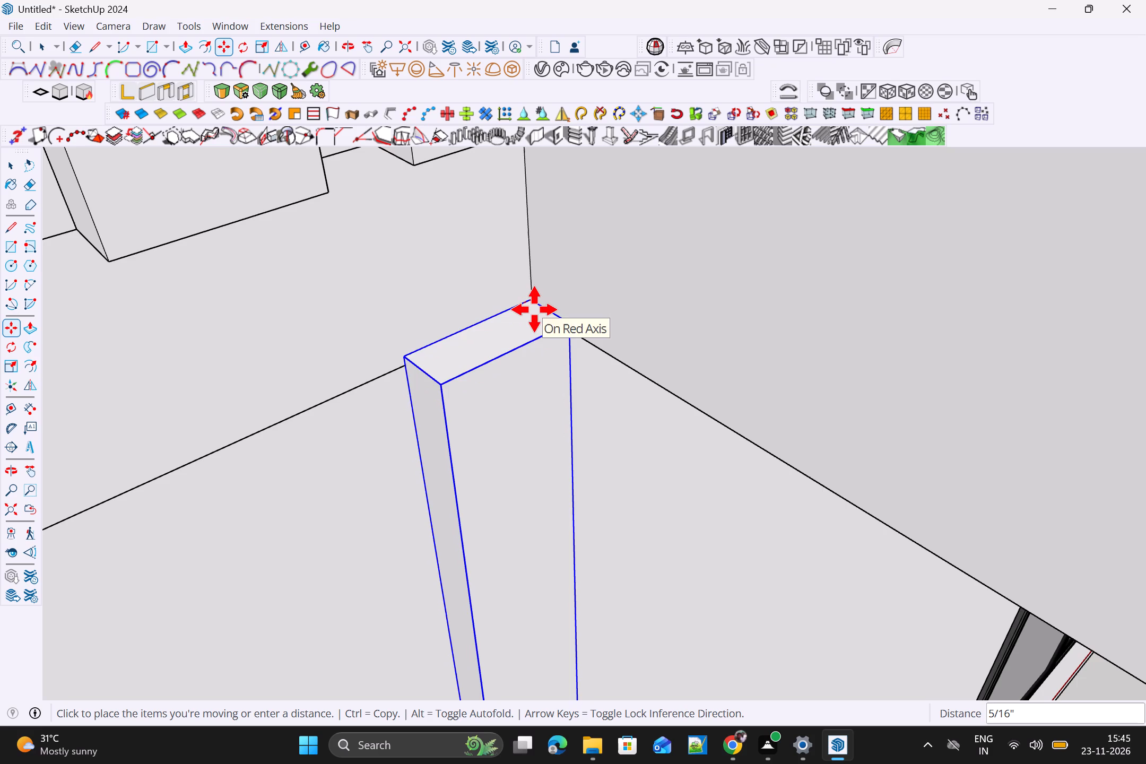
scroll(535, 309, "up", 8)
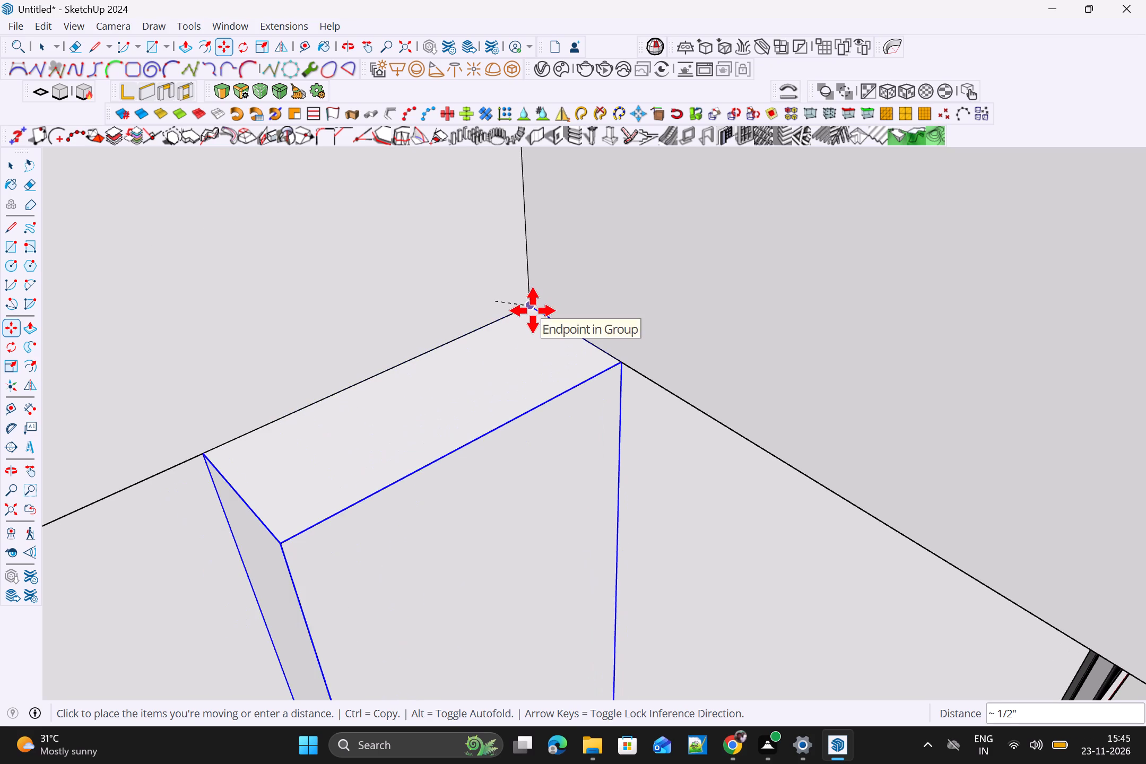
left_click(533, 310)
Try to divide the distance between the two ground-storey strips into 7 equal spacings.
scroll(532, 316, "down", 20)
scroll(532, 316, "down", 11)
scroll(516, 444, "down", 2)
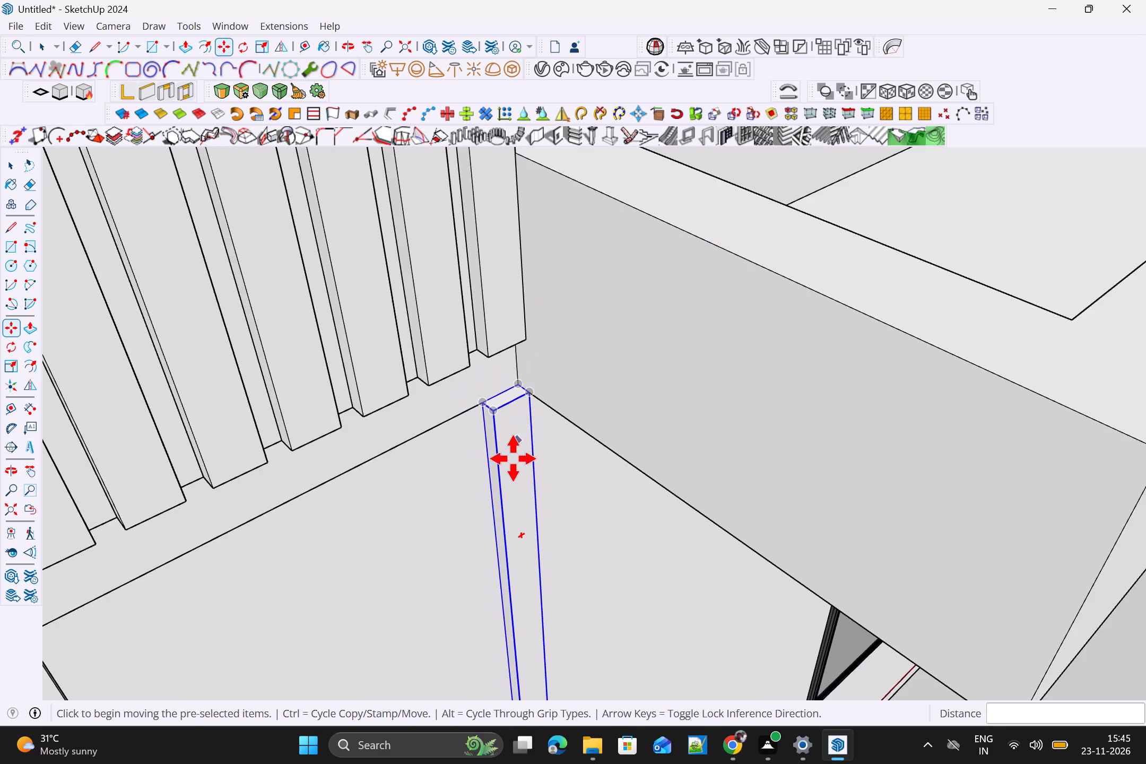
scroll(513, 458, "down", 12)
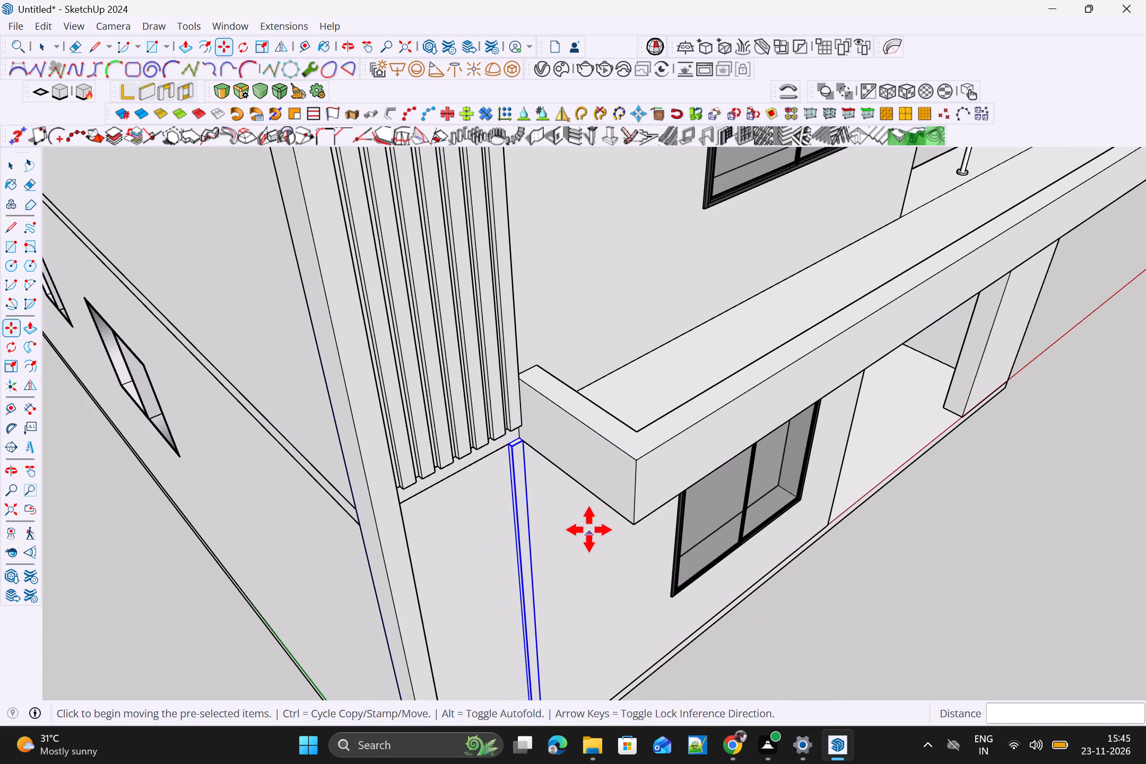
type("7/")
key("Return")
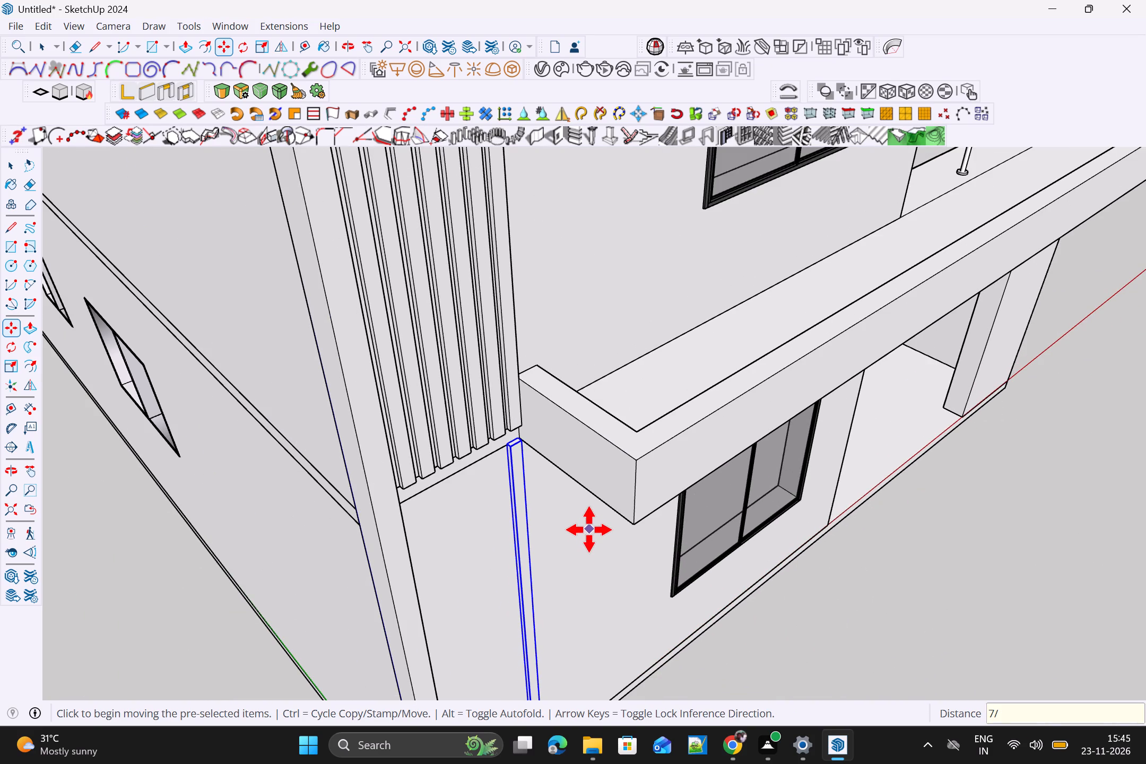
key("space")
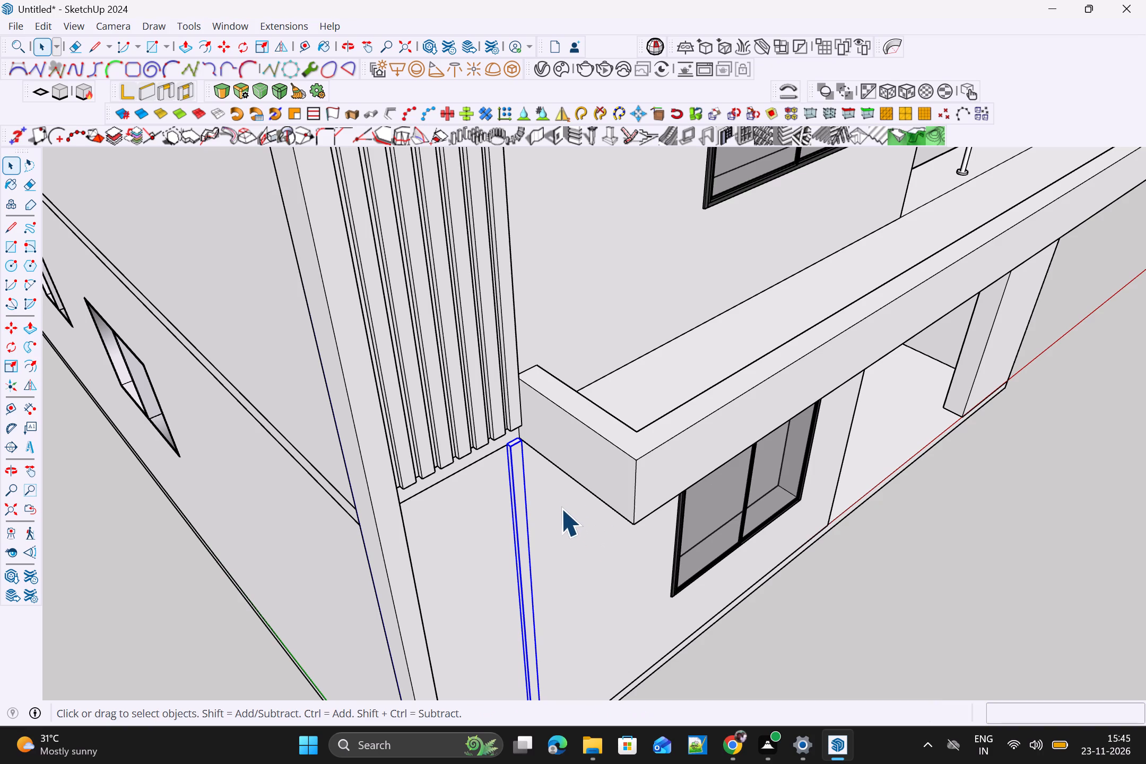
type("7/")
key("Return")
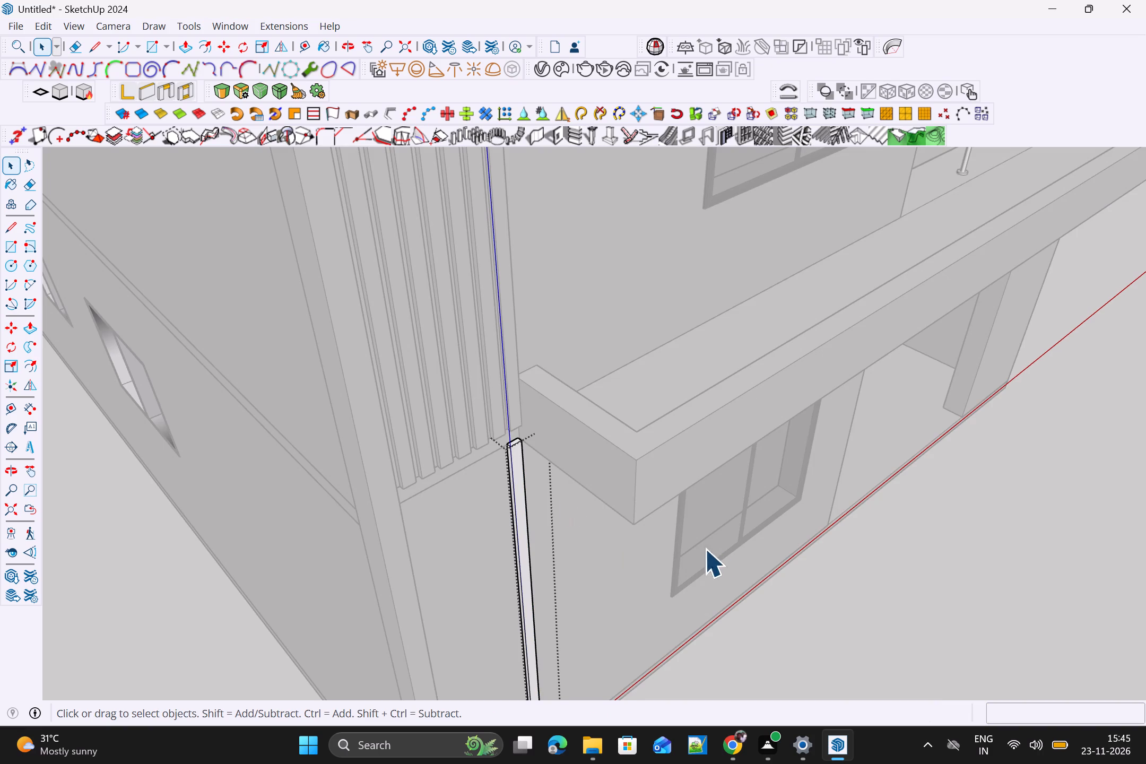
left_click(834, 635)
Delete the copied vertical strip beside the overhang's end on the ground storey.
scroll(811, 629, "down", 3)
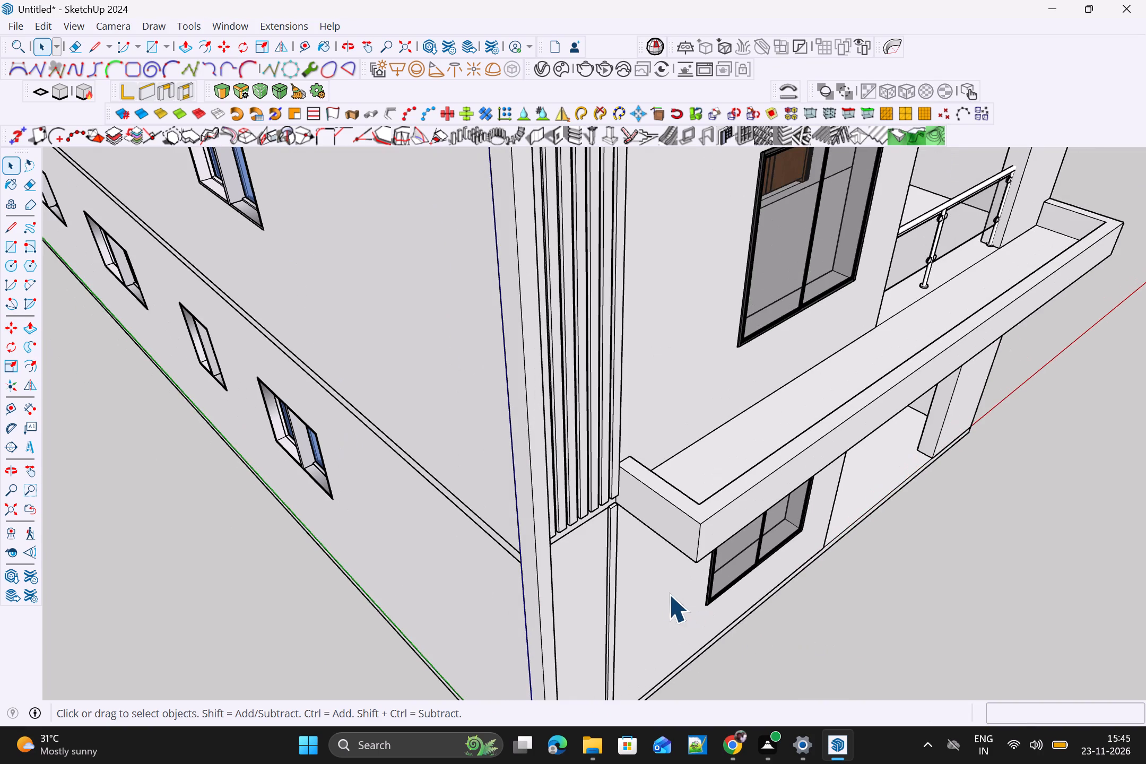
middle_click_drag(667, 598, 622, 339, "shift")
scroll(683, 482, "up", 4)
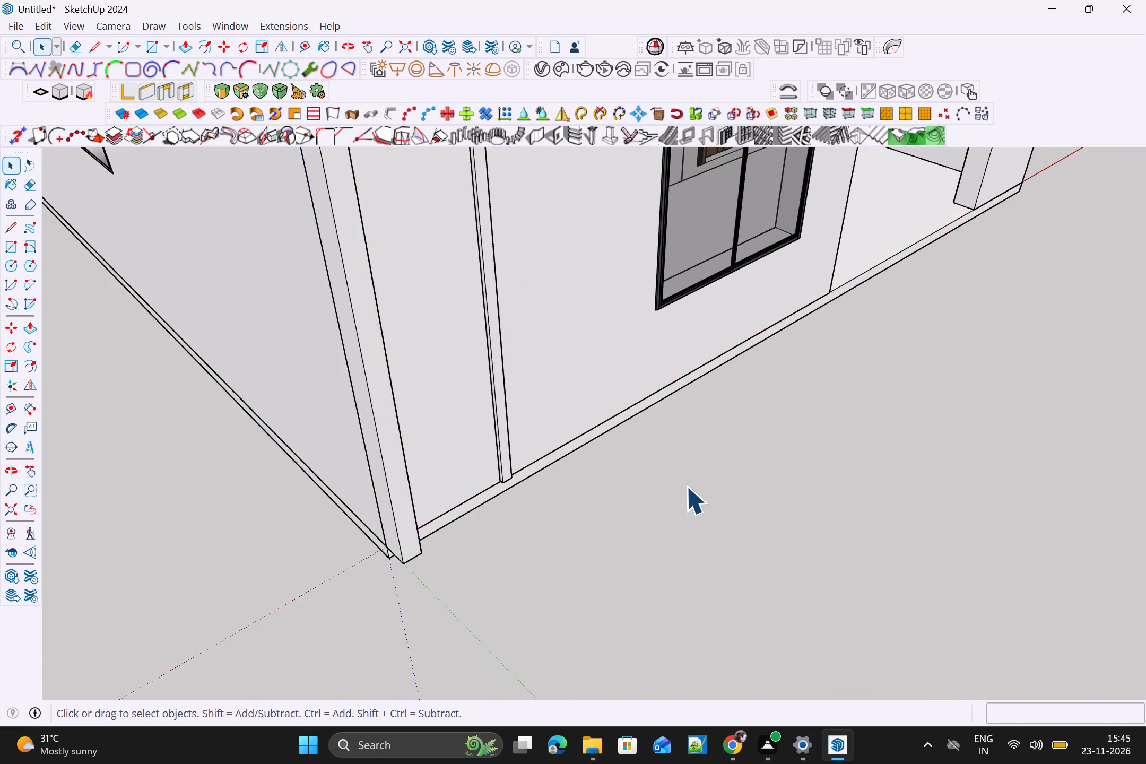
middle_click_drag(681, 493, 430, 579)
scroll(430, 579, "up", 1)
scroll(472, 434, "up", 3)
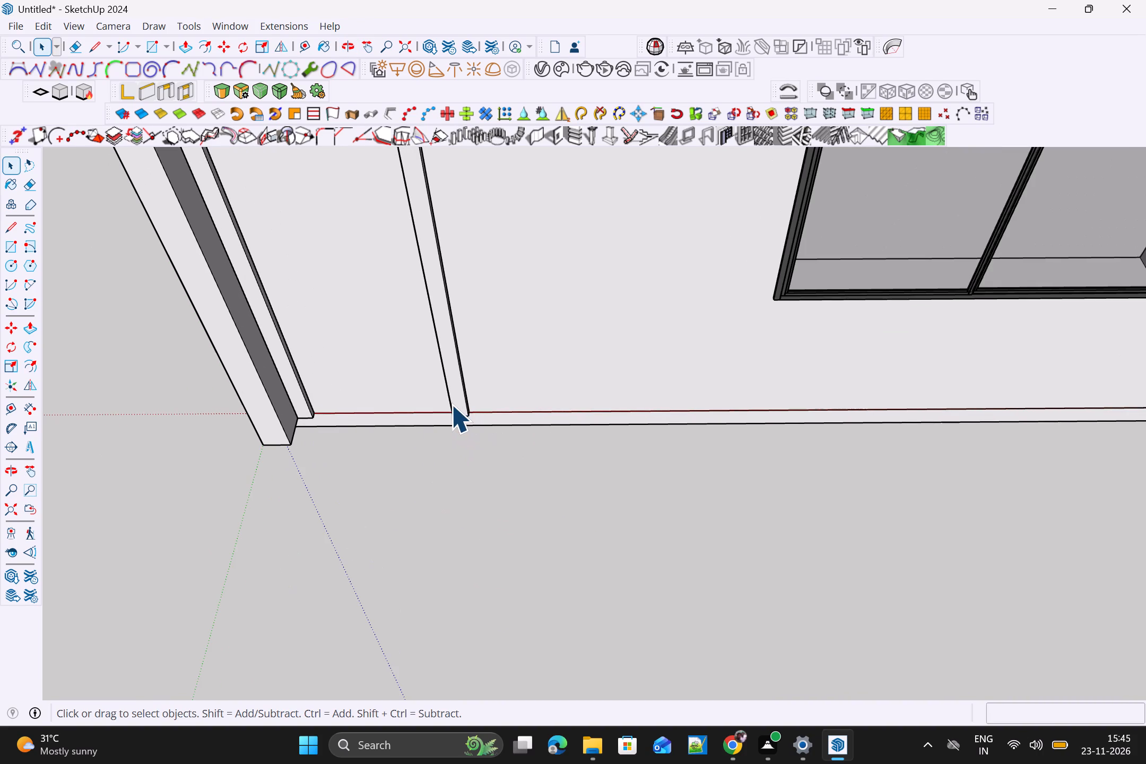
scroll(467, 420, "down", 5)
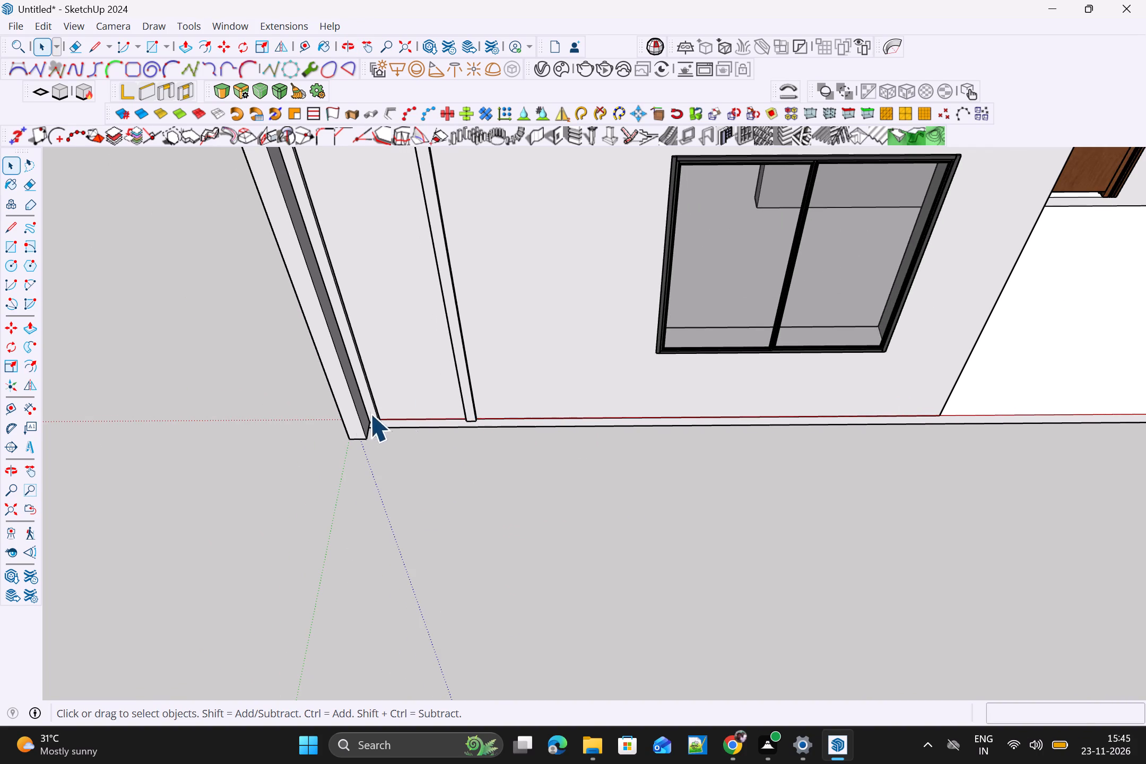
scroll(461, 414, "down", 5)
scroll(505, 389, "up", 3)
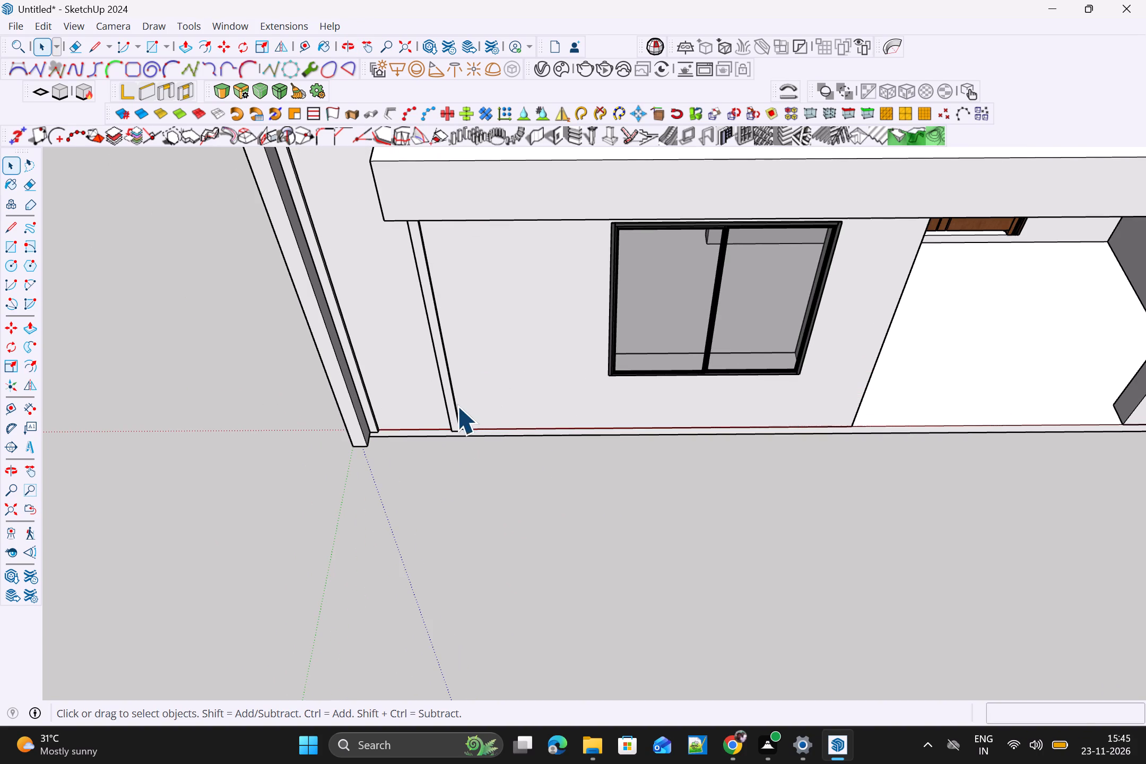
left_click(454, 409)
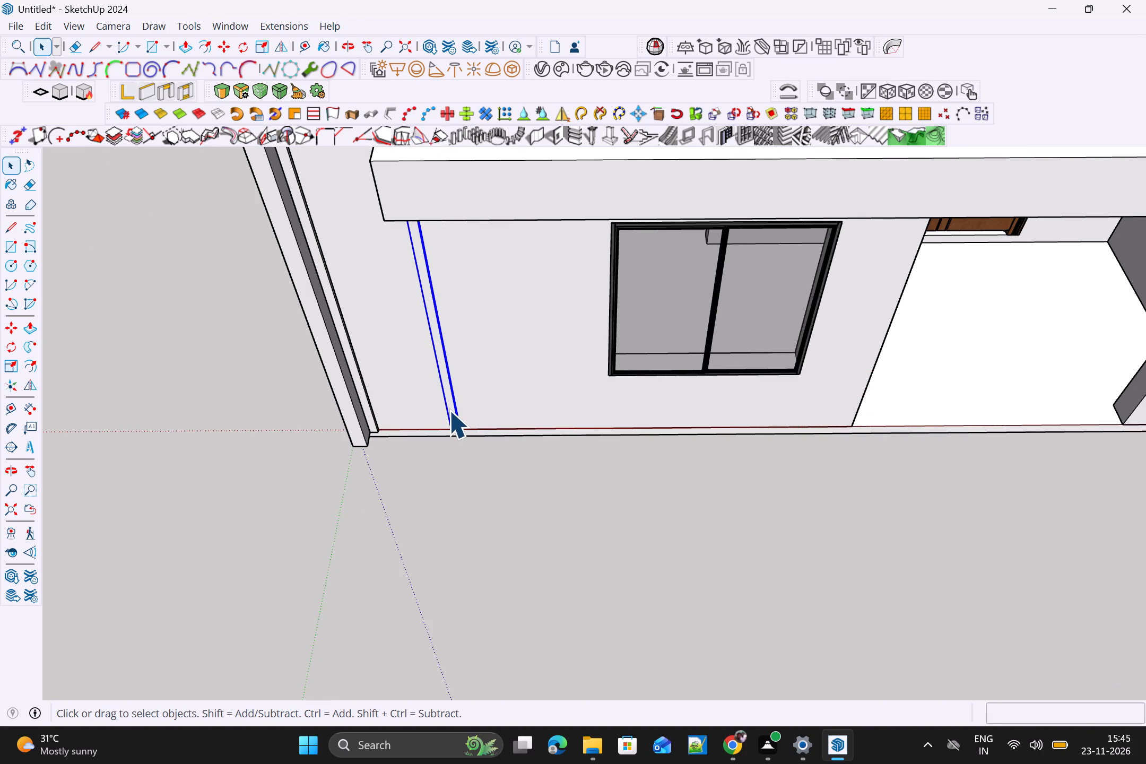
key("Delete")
Copy the ground storey's outermost vertical strip about 2' 4 3/8" sideways along the front wall to the overhang's end.
scroll(387, 432, "up", 3)
left_click(374, 426)
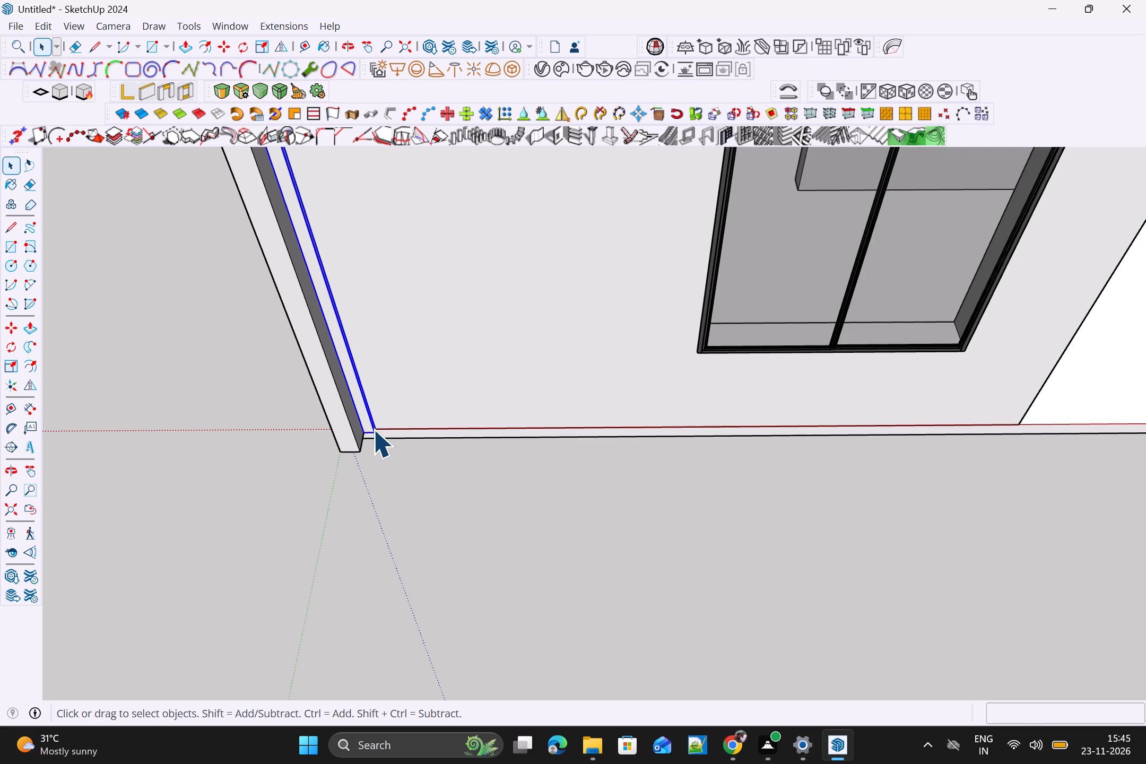
key("m")
scroll(380, 439, "up", 4)
left_click(378, 425)
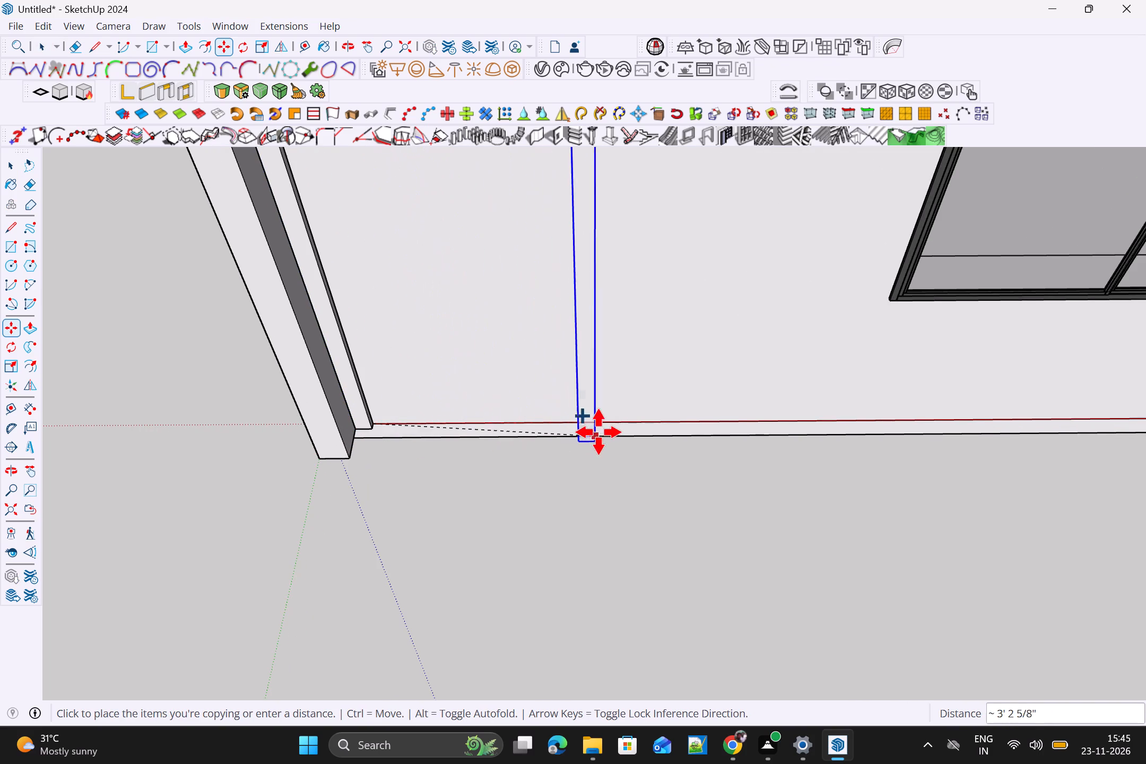
scroll(593, 434, "down", 12)
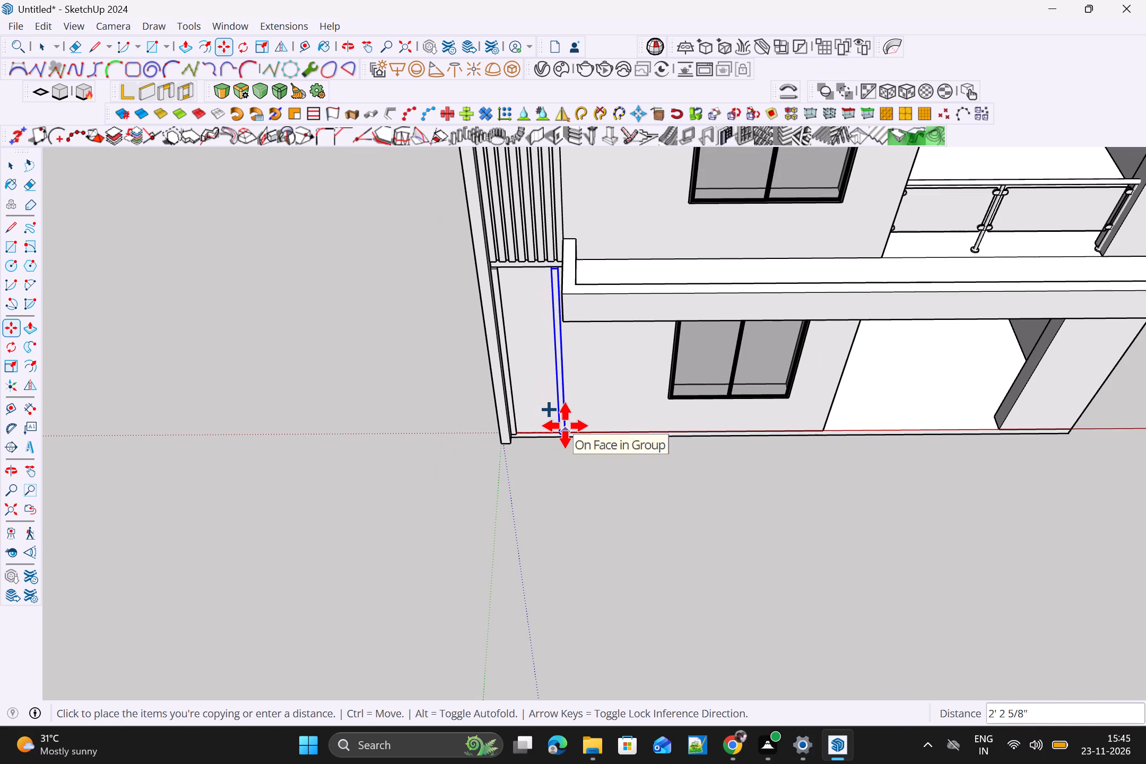
left_click(568, 426)
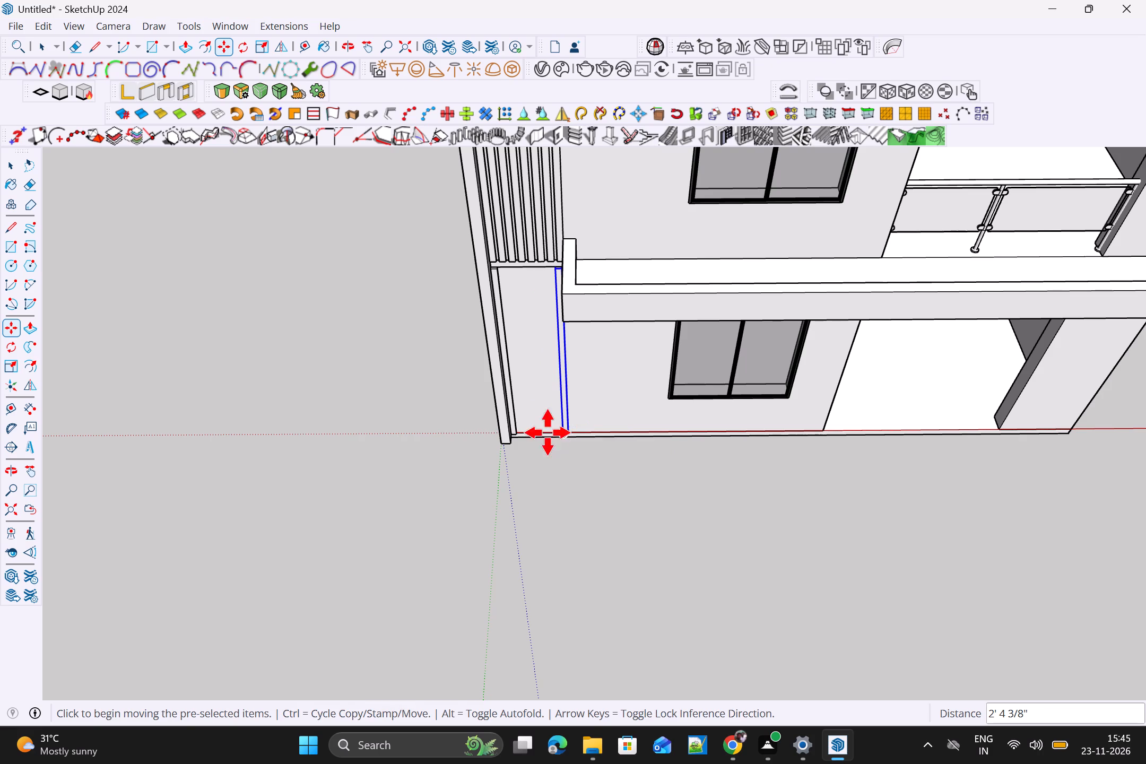
scroll(488, 438, "up", 2)
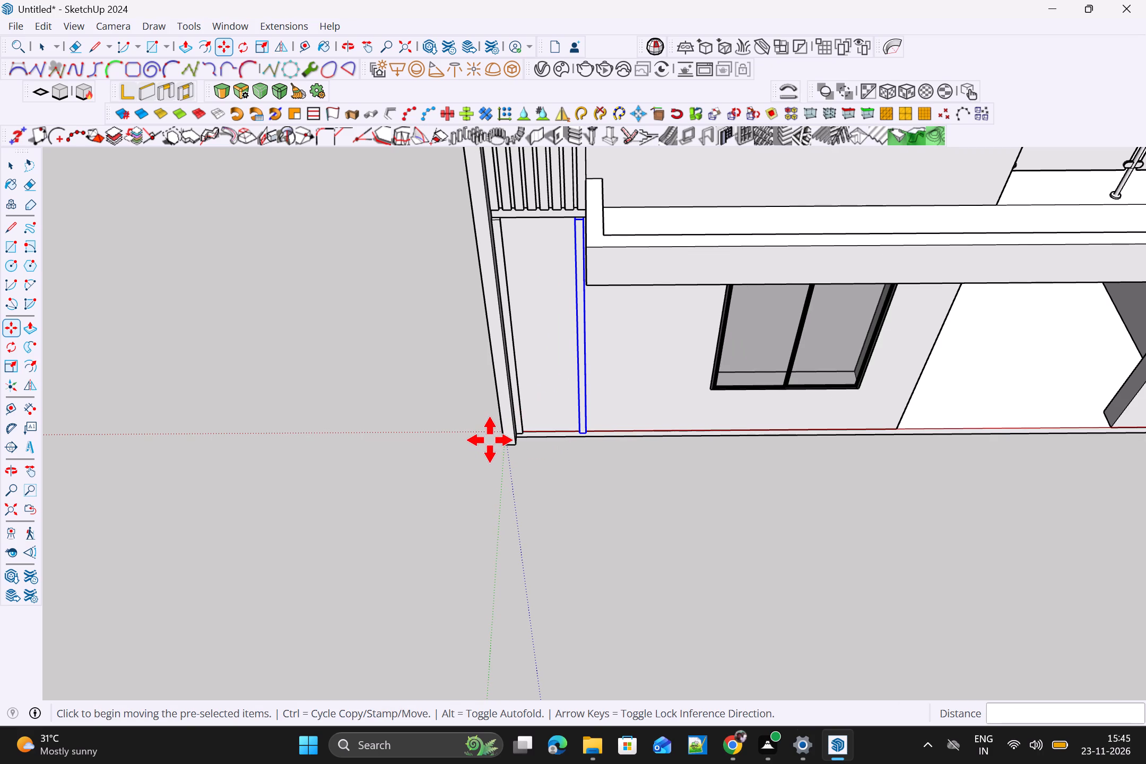
Divide the distance between the two ground-storey strips into 7 equal spacings filled with copies.
type("7/")
key("Return")
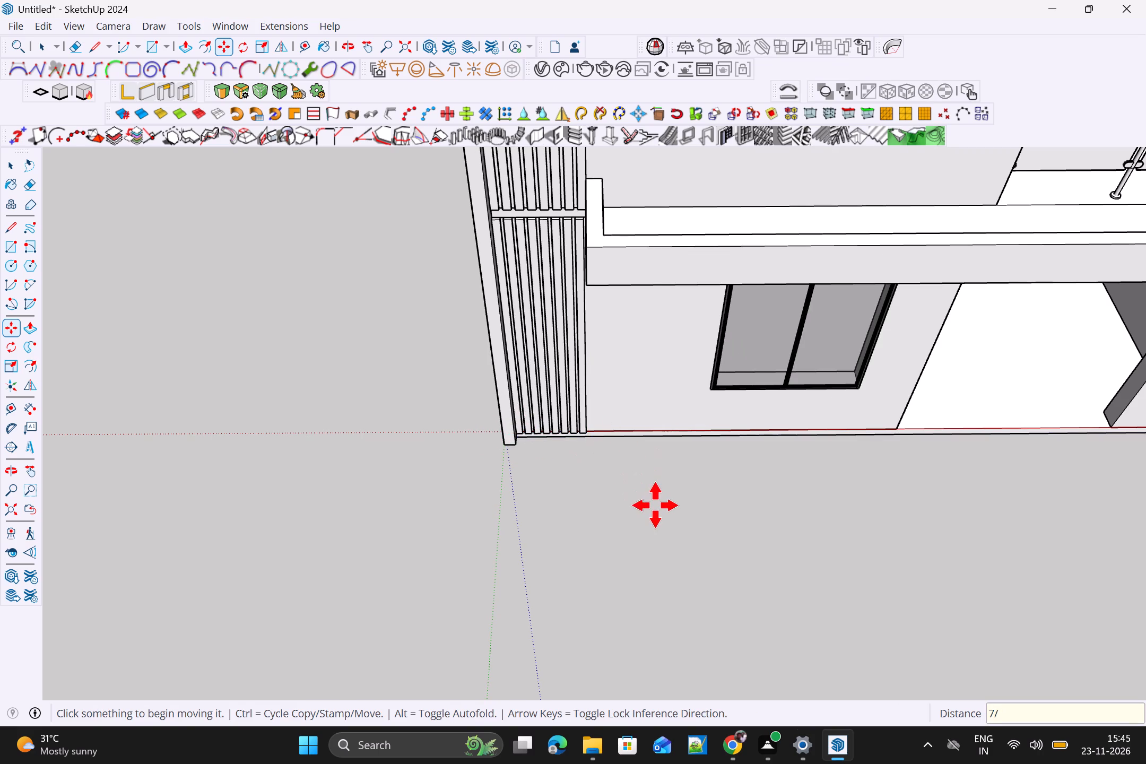
key("space")
left_click(671, 510)
Paint all eight vertical strips of the middle storey with Wood Cherry Original.
scroll(667, 511, "down", 13)
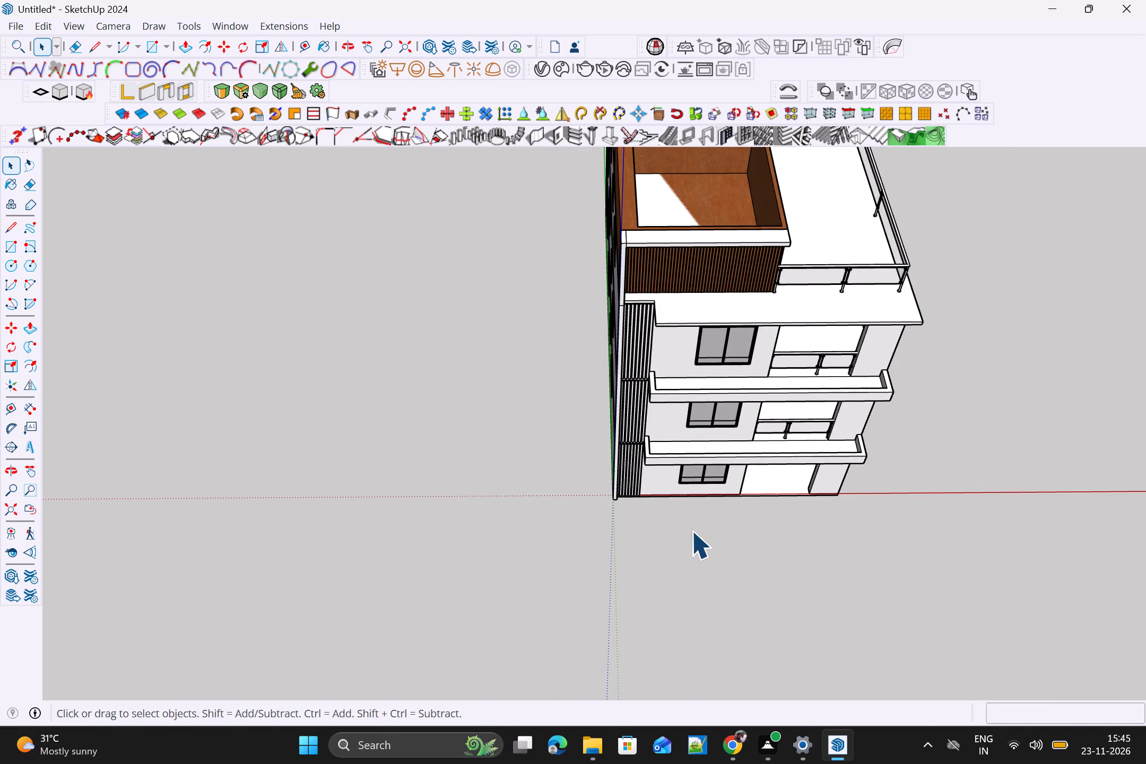
middle_click_drag(725, 480, 746, 432)
middle_click_drag(746, 468, 749, 338)
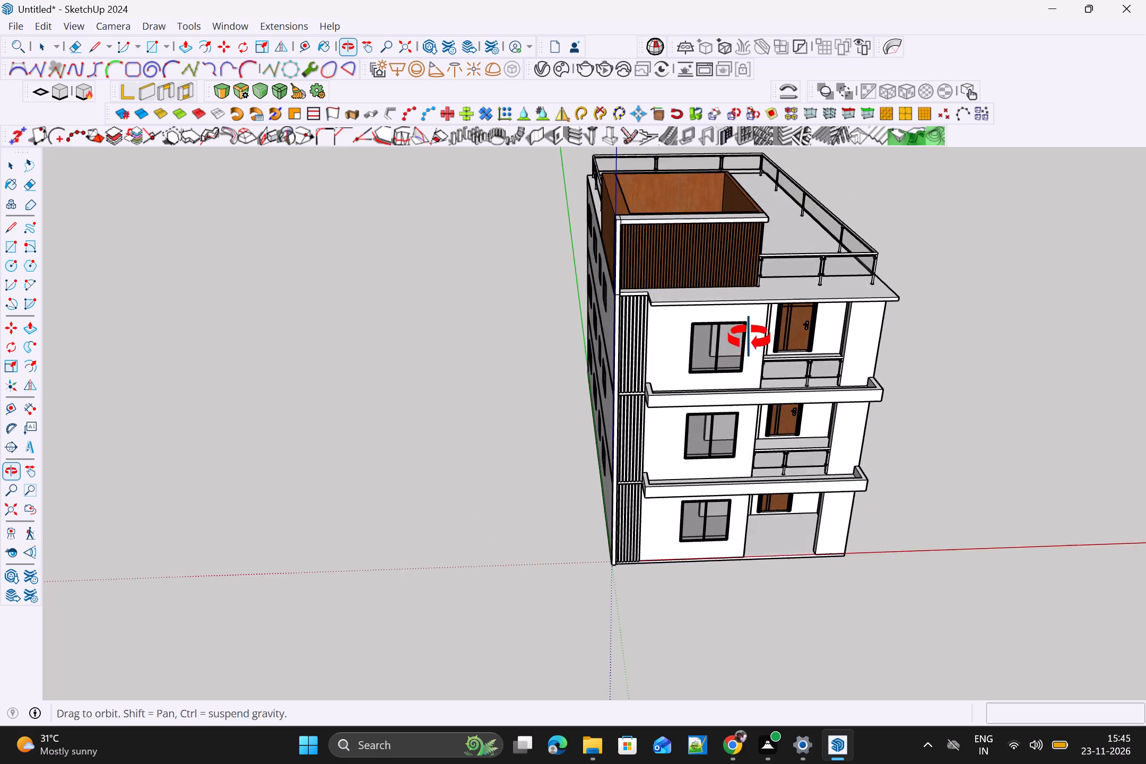
middle_click_drag(749, 338, 734, 248)
scroll(790, 626, "up", 3)
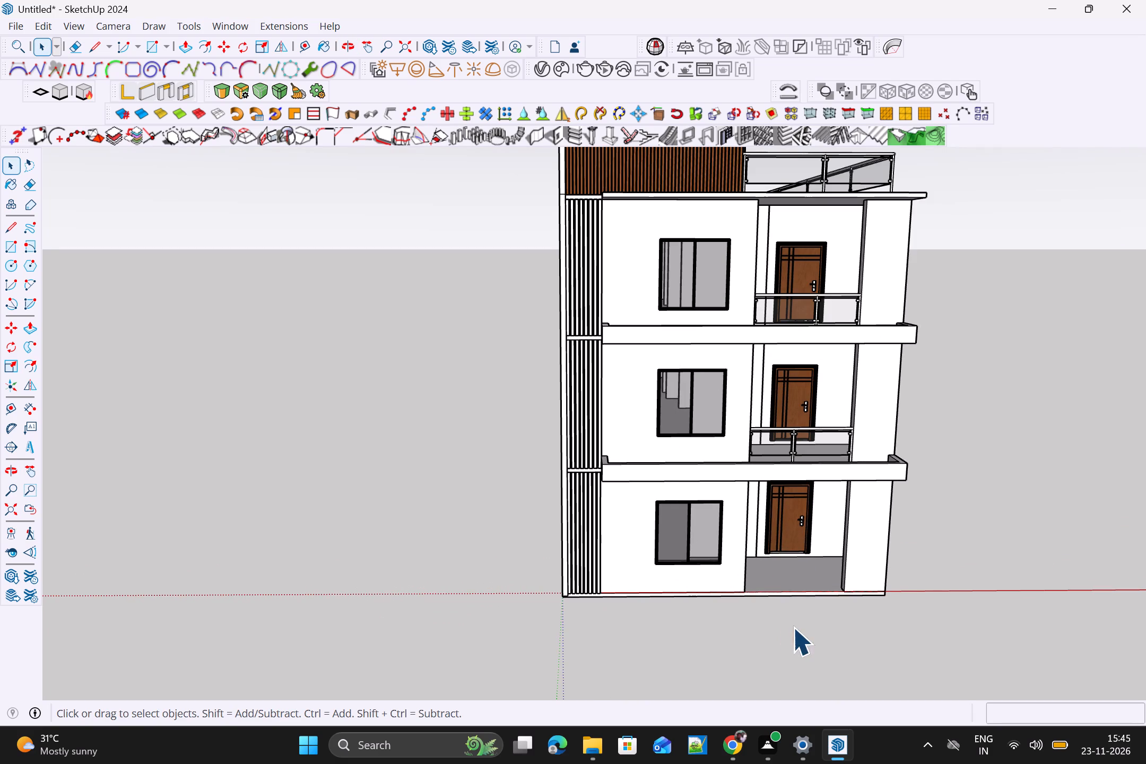
key("b")
left_click(933, 410)
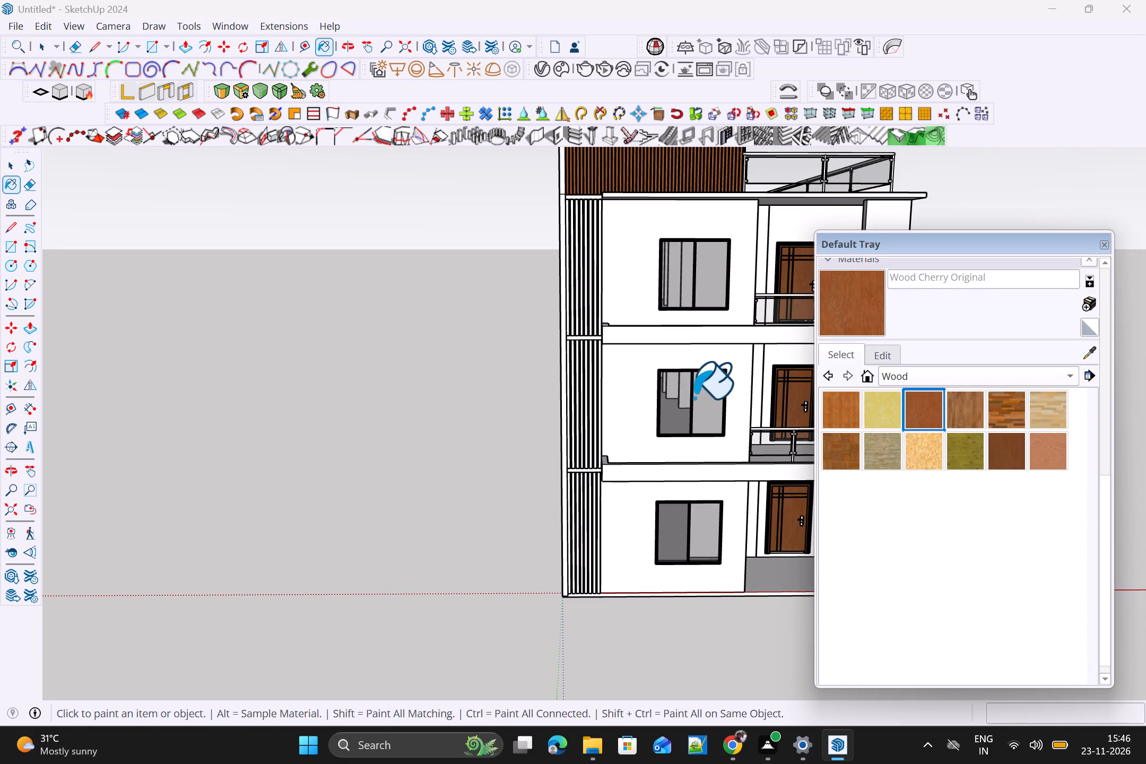
left_click(592, 412)
scroll(590, 403, "up", 10)
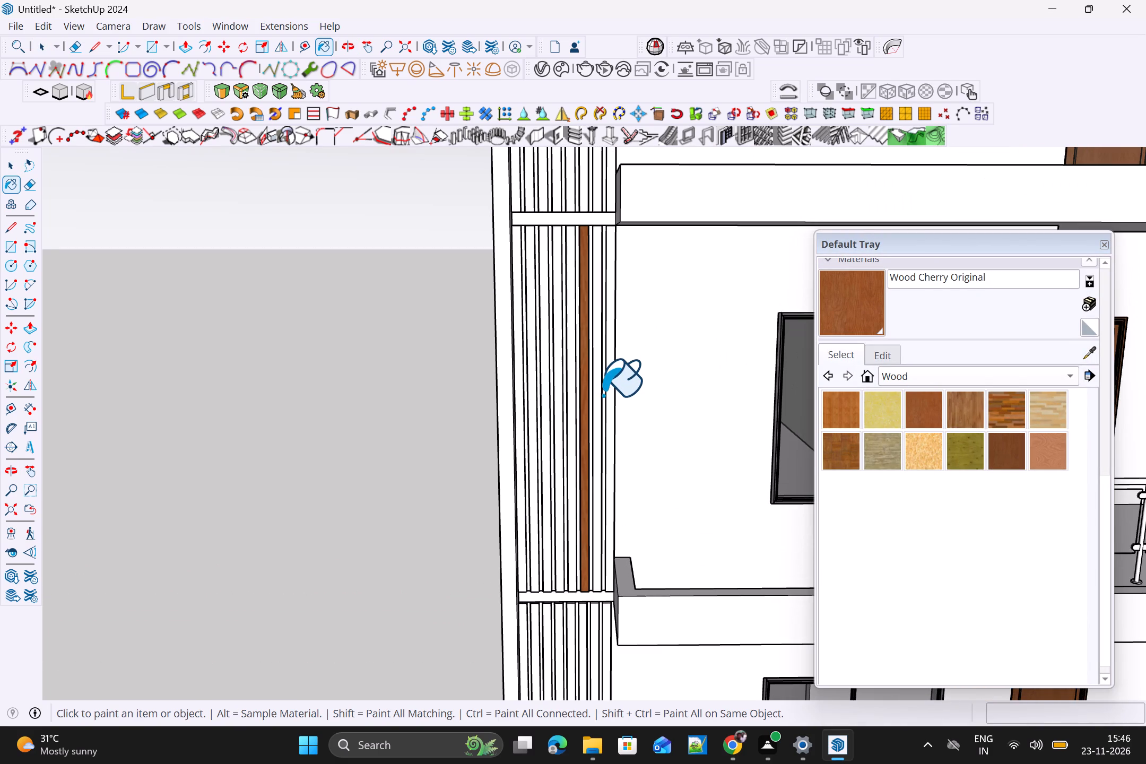
left_click(602, 395)
left_click(609, 393)
scroll(609, 393, "up", 3)
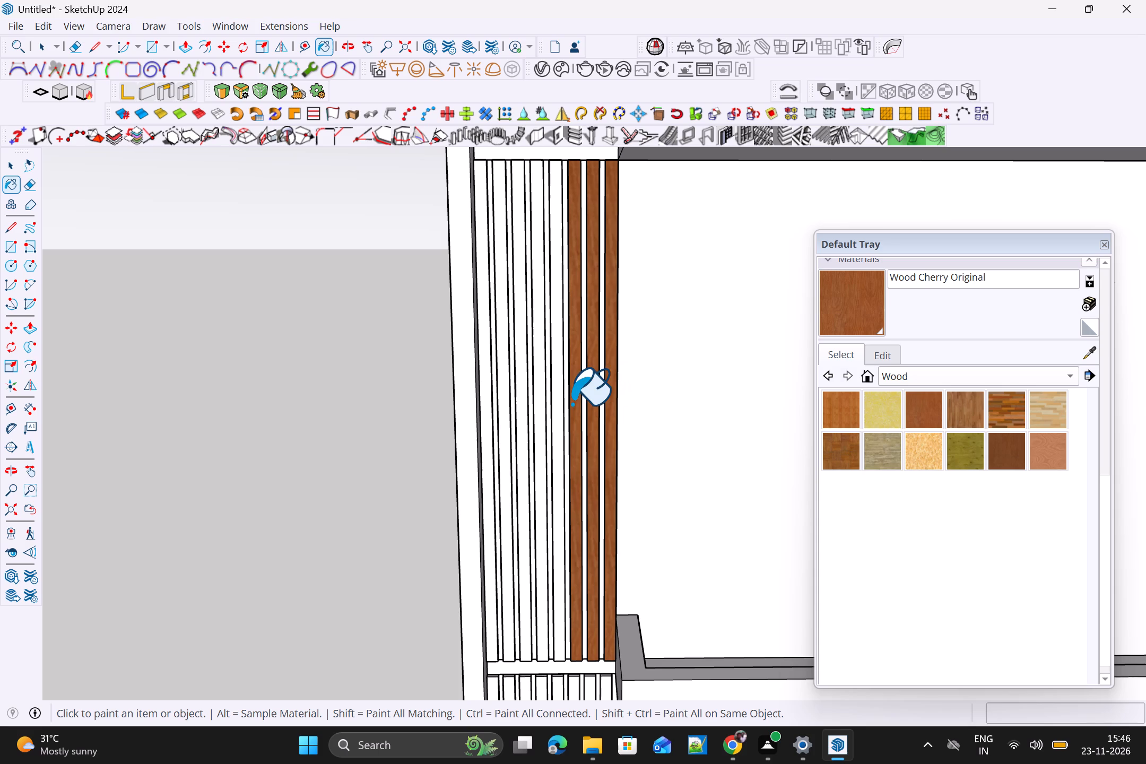
left_click(558, 409)
left_click(537, 414)
left_click(524, 417)
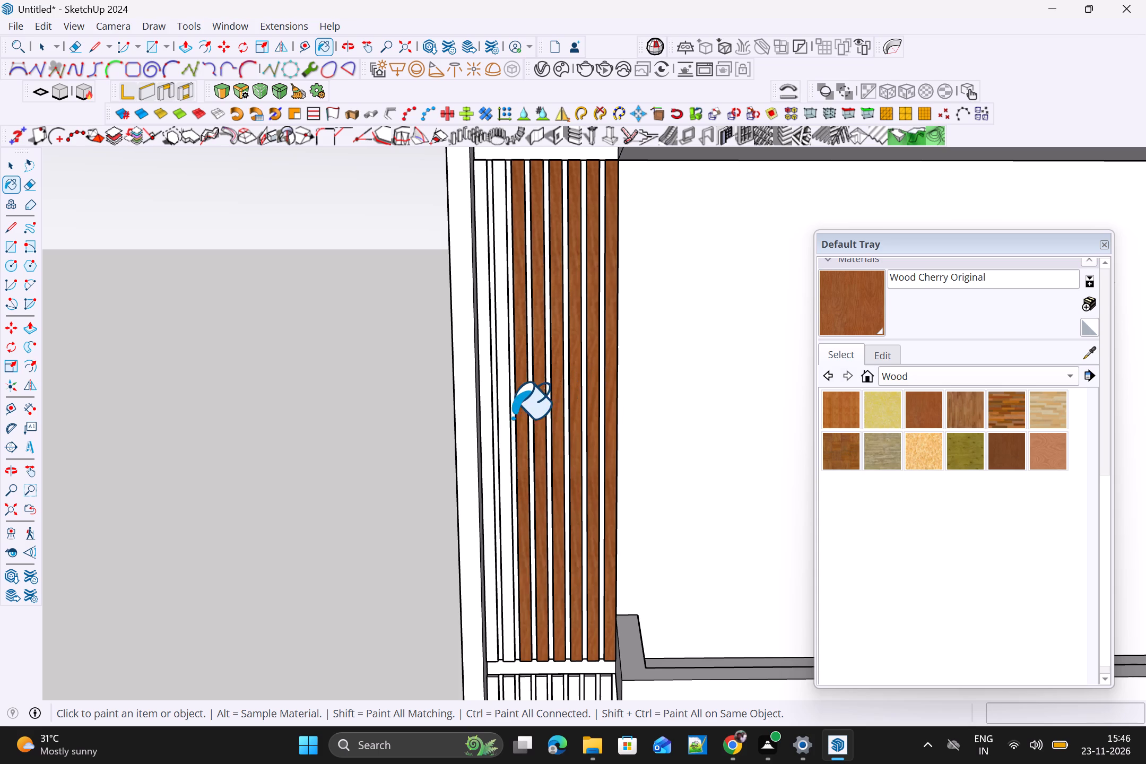
left_click(504, 418)
left_click(485, 421)
Paint all eight vertical strips of the ground storey with Wood Cherry Original.
scroll(502, 427, "down", 6)
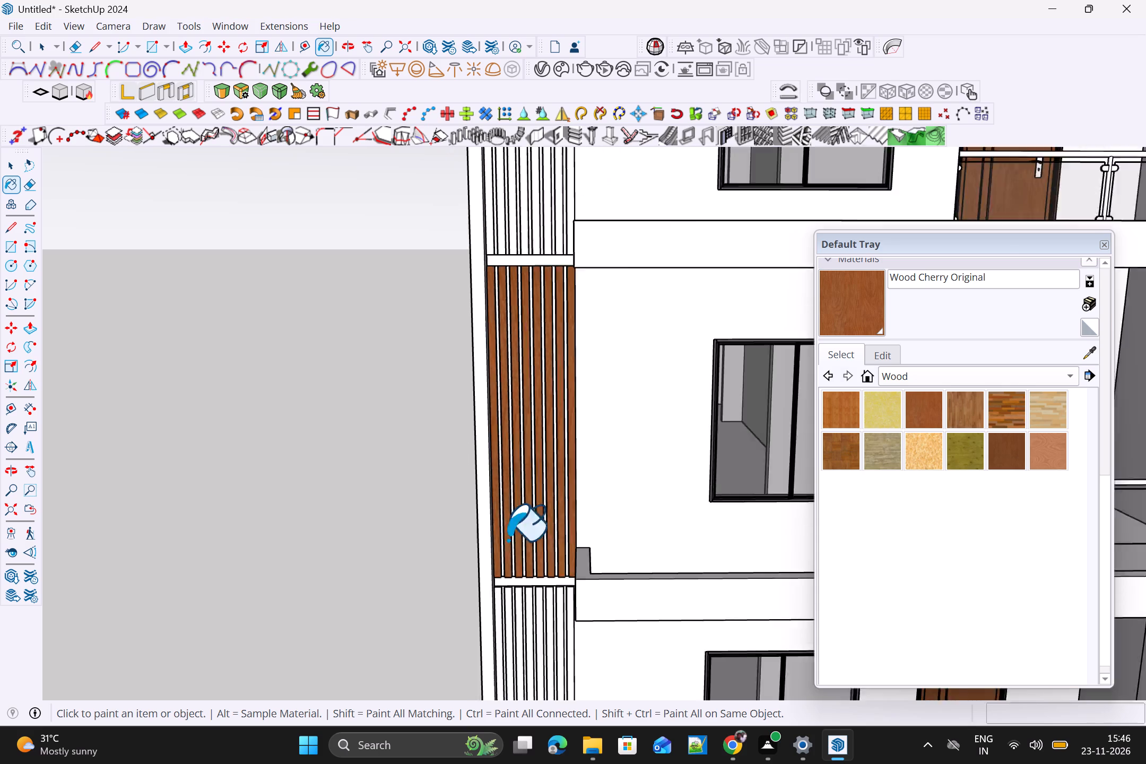
scroll(573, 661, "up", 10)
left_click(568, 510)
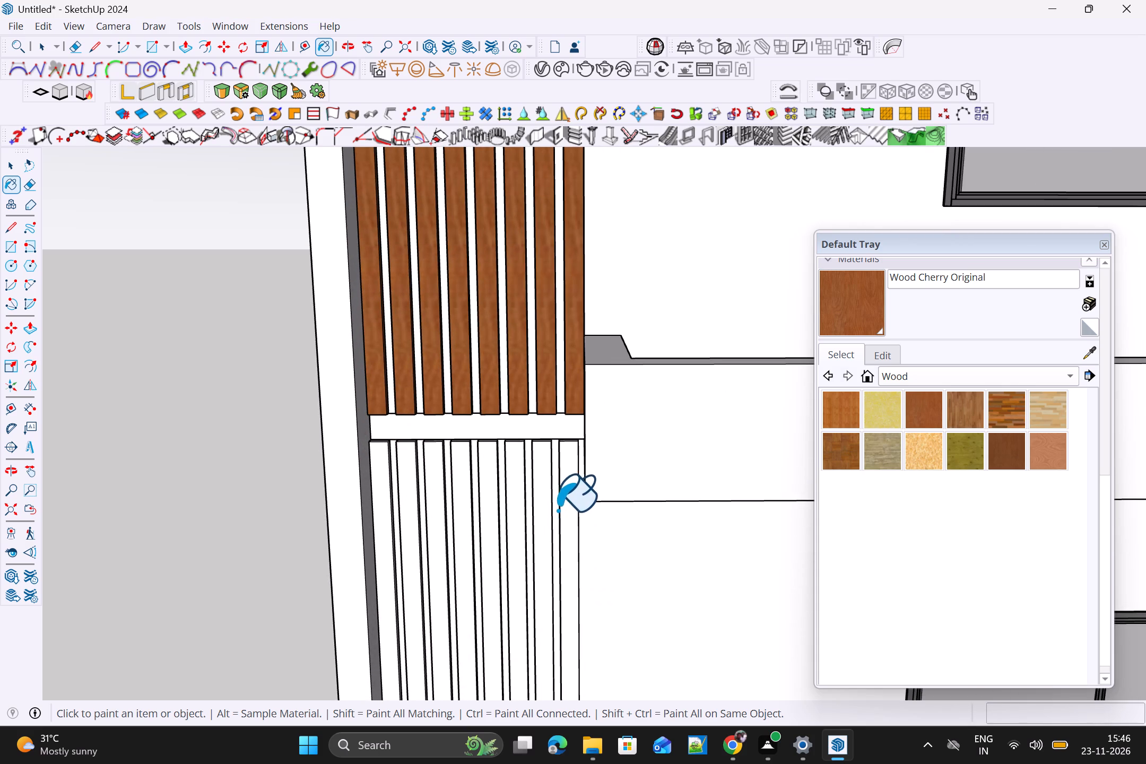
left_click(544, 510)
left_click(514, 510)
left_click(492, 511)
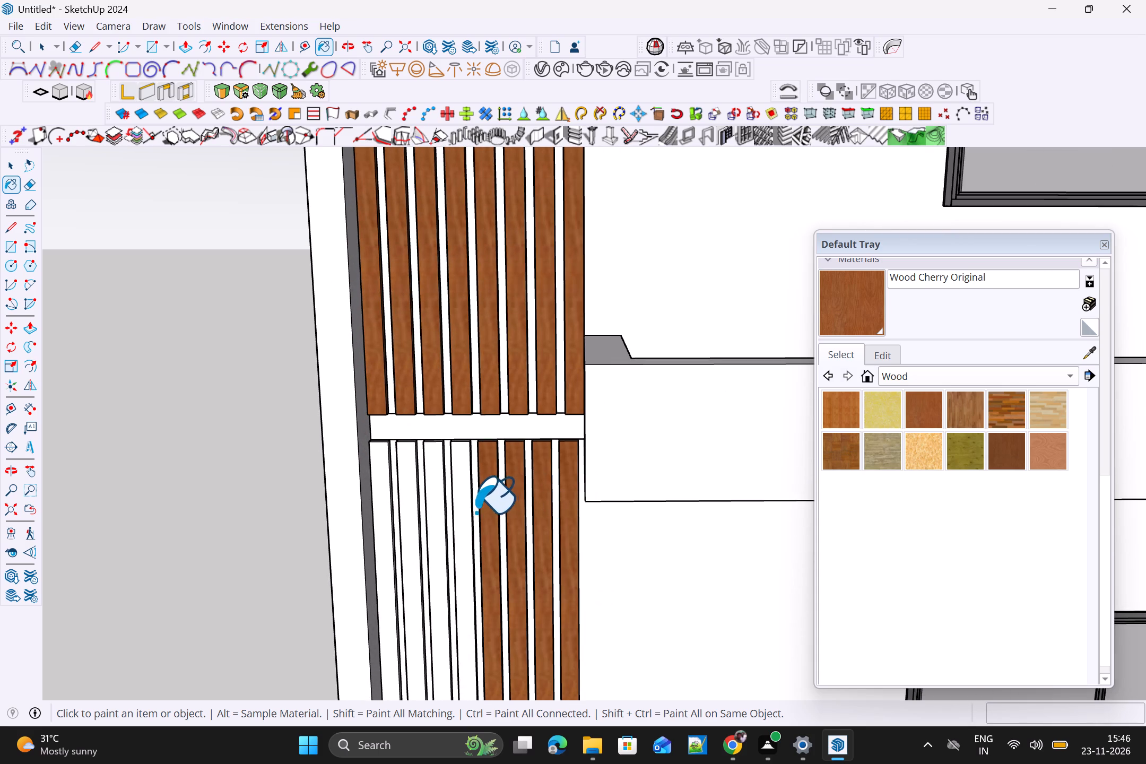
left_click(466, 513)
left_click(435, 514)
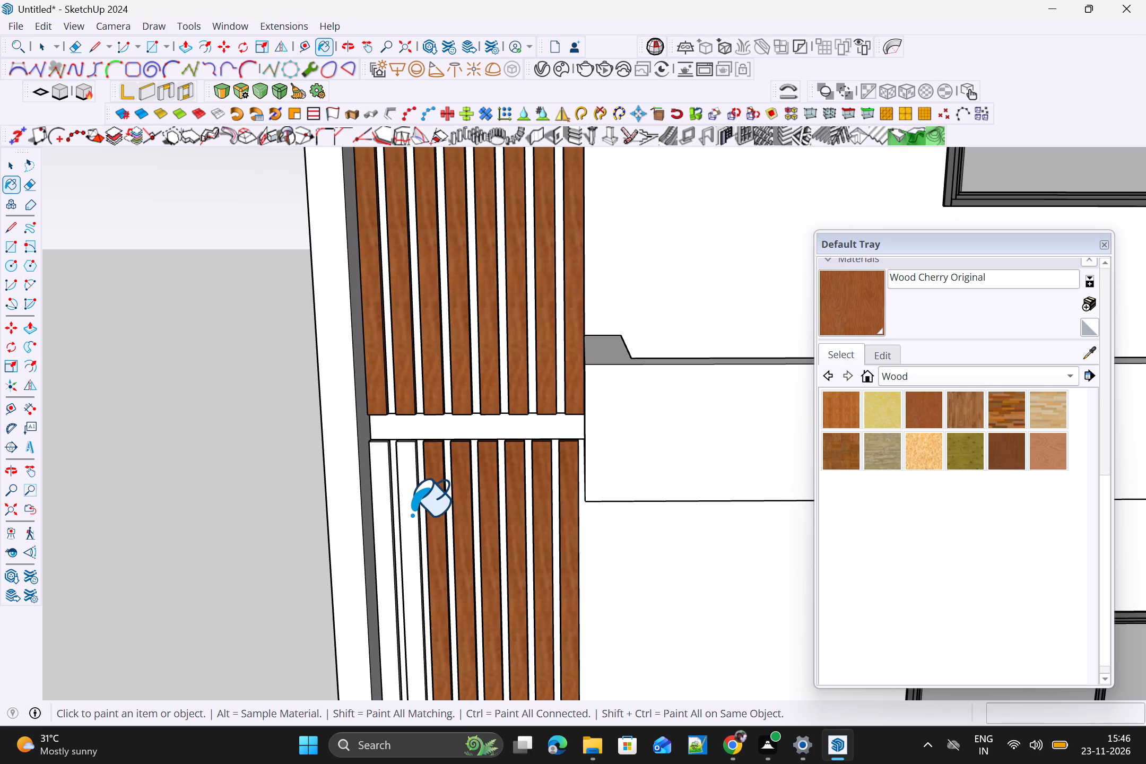
left_click(410, 515)
left_click(386, 515)
Paint all eight vertical strips of the top storey with Wood Cherry Original.
scroll(394, 517, "down", 11)
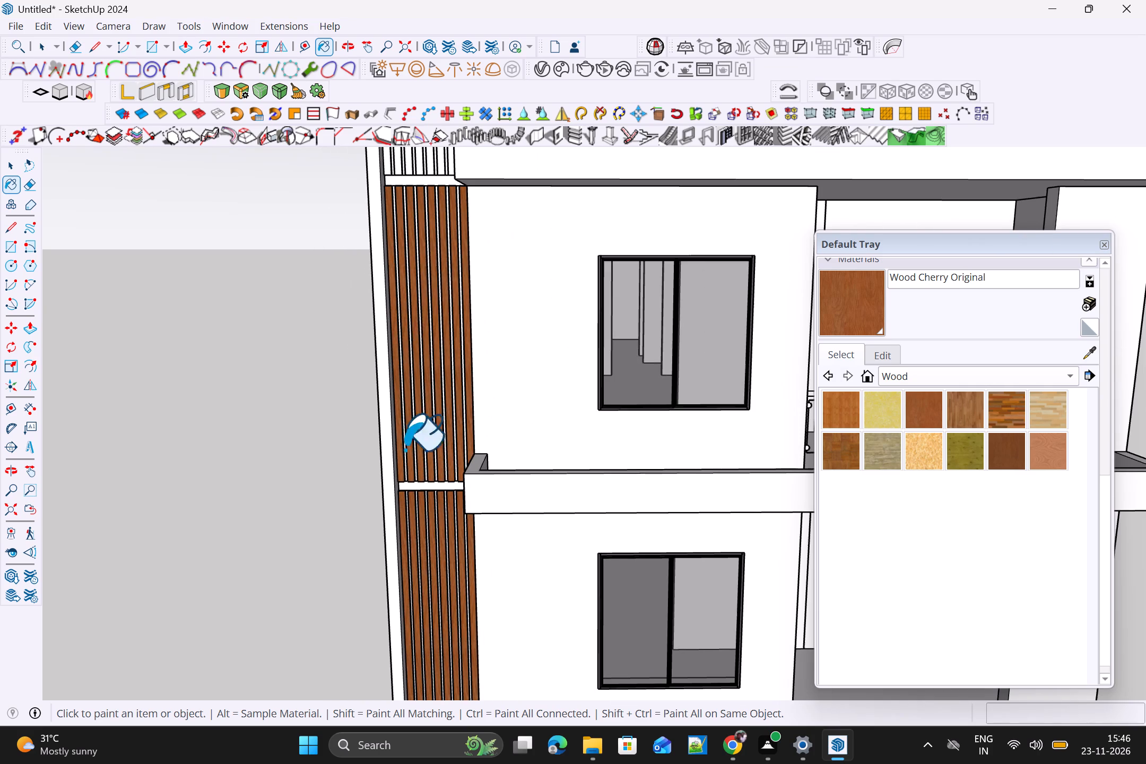
middle_click_drag(455, 361, 457, 492, "shift")
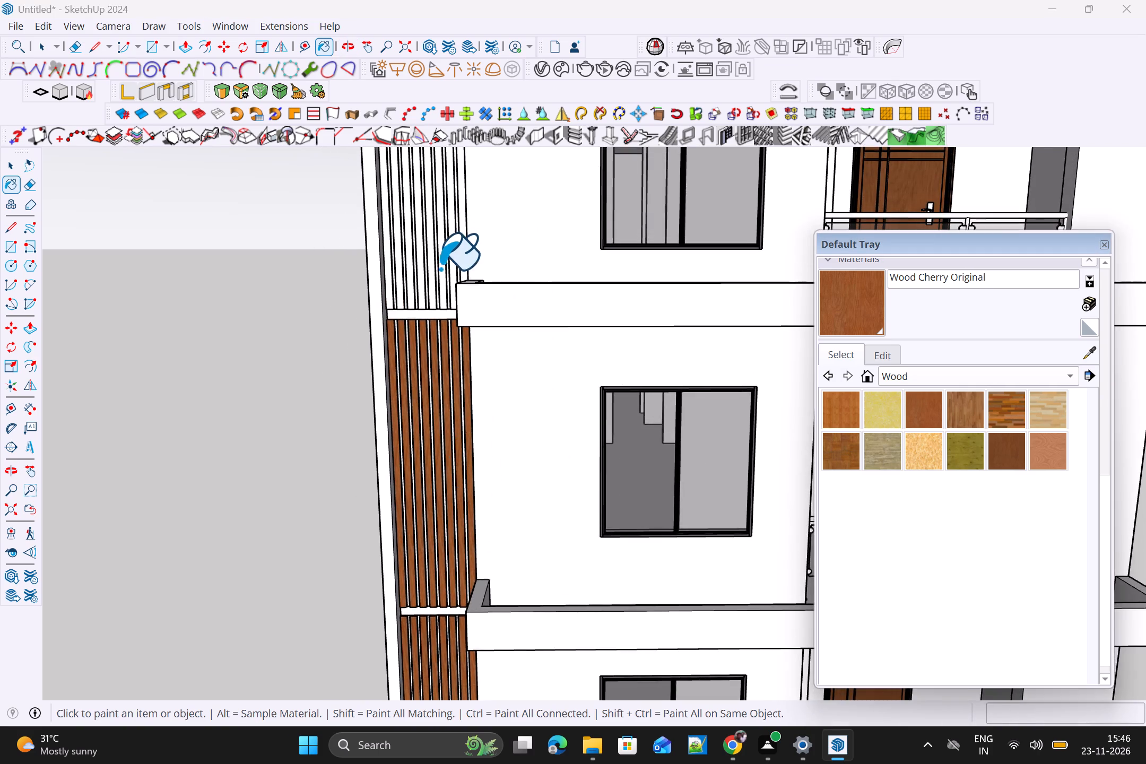
scroll(456, 262, "up", 9)
left_click(471, 248)
left_click(443, 250)
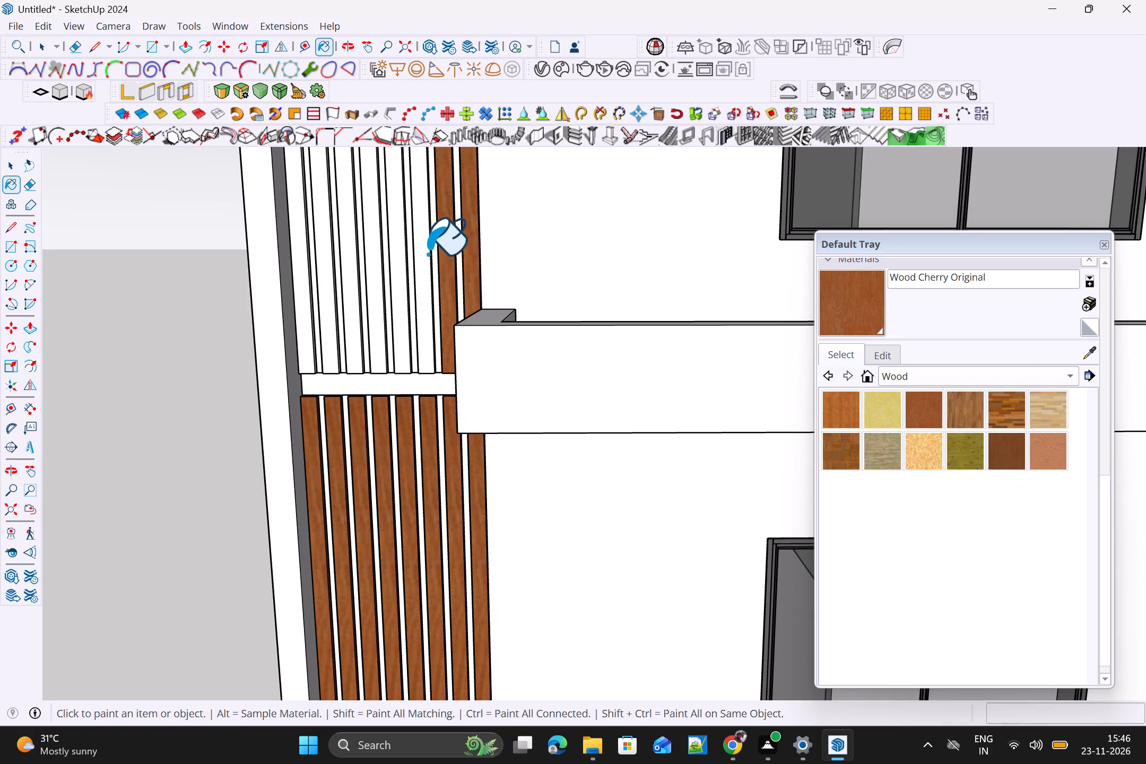
left_click(423, 256)
left_click(397, 259)
left_click(372, 261)
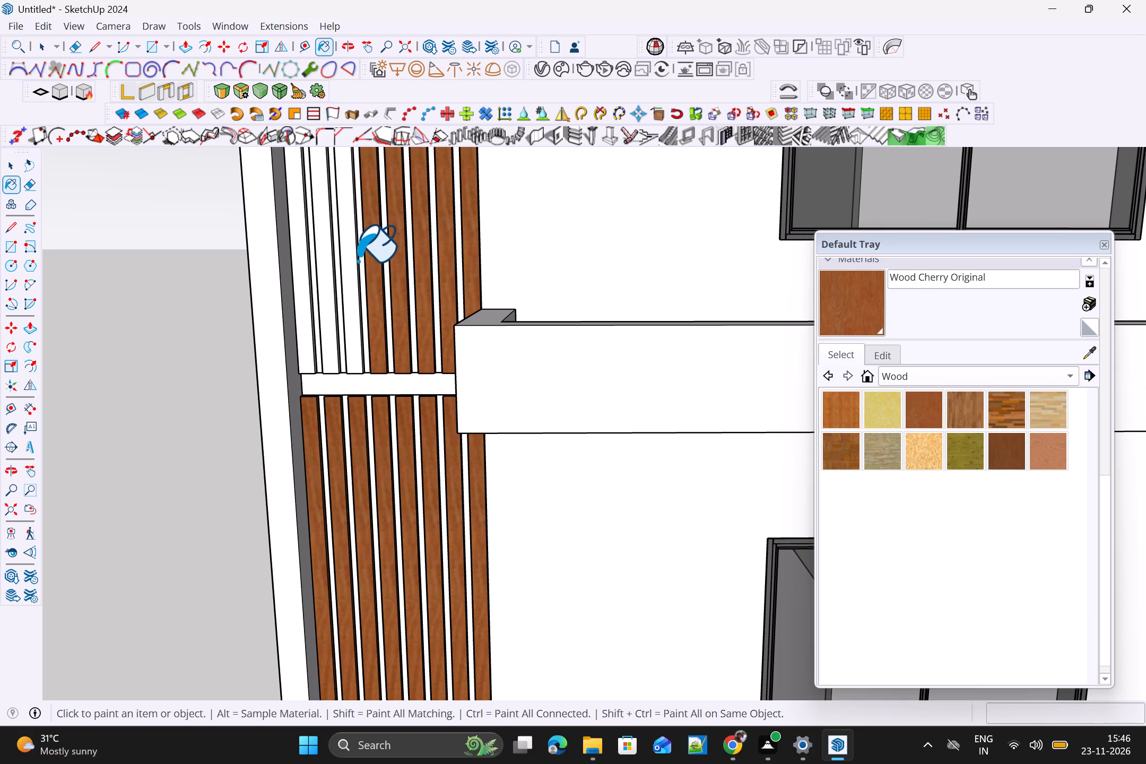
left_click(351, 261)
left_click(327, 263)
left_click(299, 264)
Examine the front elevation with its painted strips from several angles and distances.
scroll(329, 276, "down", 5)
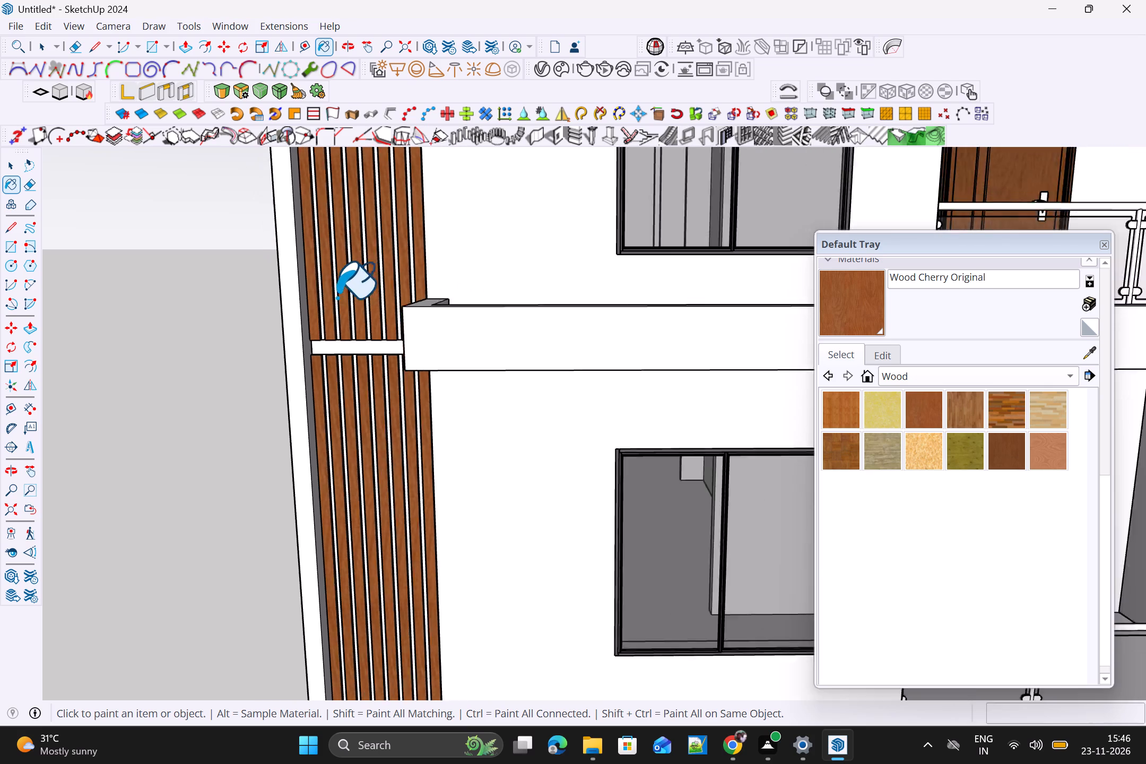
scroll(336, 298, "down", 19)
middle_click_drag(509, 590, 565, 577)
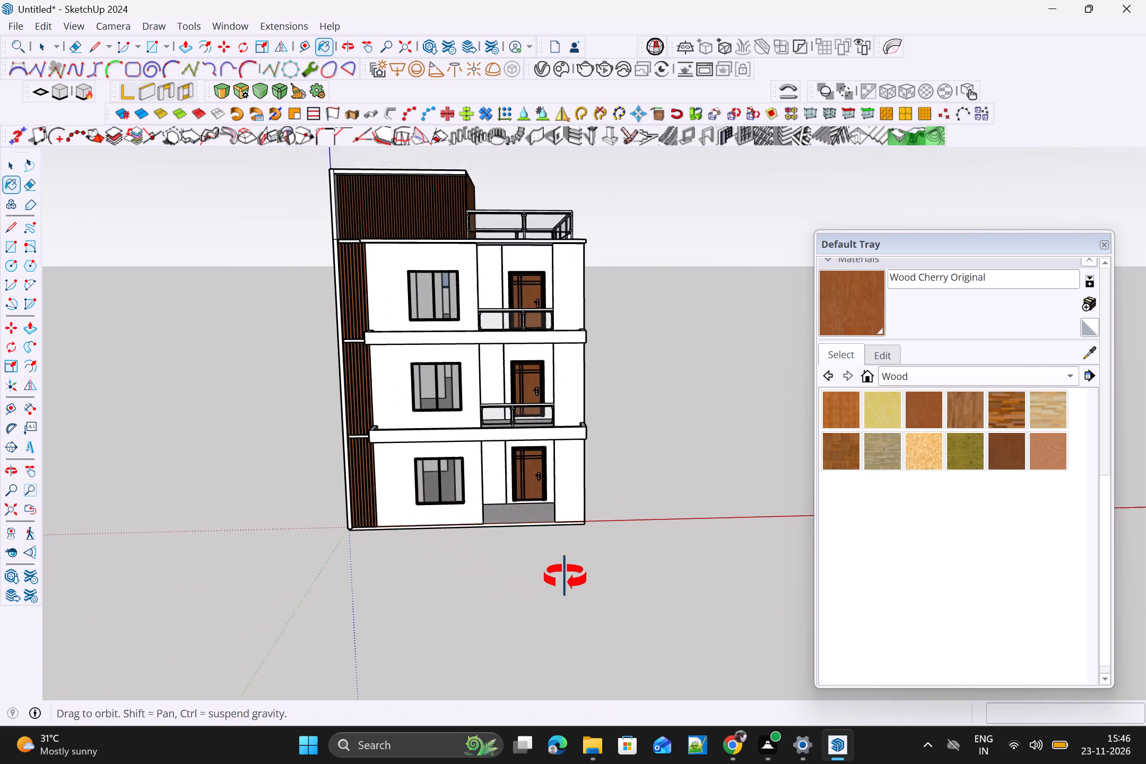
middle_click_drag(565, 577, 578, 572)
scroll(579, 572, "up", 1)
scroll(429, 541, "up", 6)
middle_click_drag(406, 554, 300, 554)
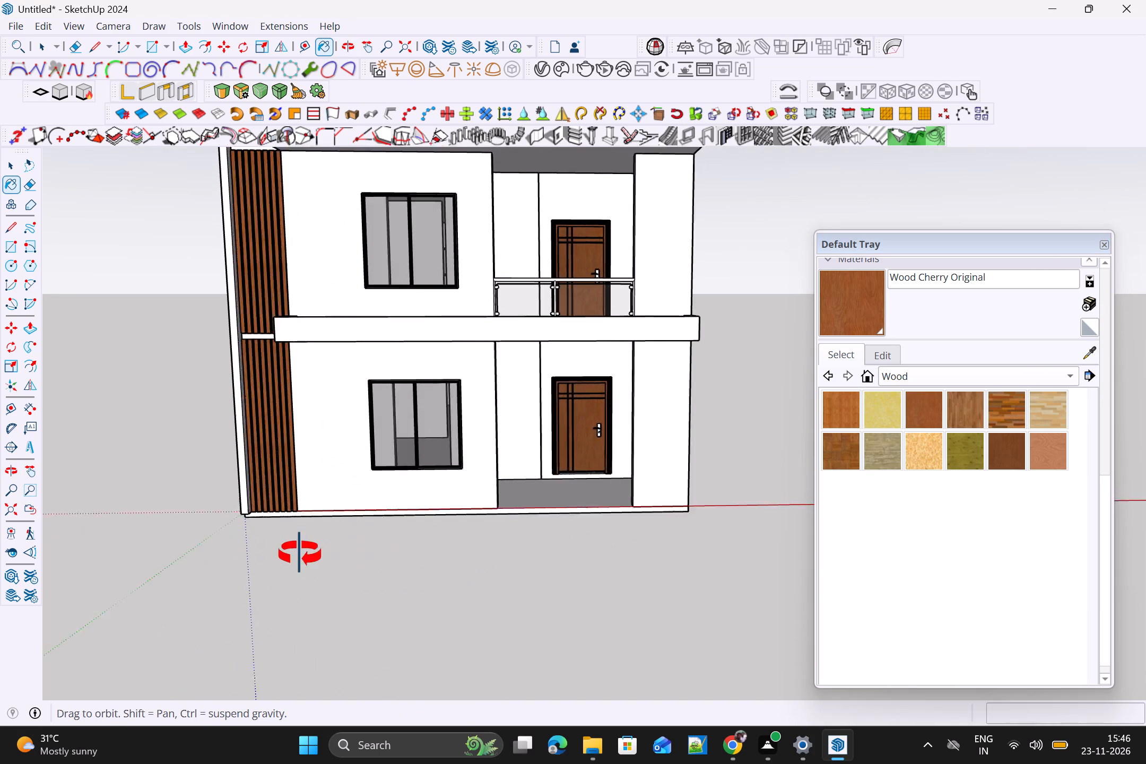
middle_click_drag(300, 554, 423, 595)
key("space")
left_click(484, 598)
scroll(477, 594, "down", 11)
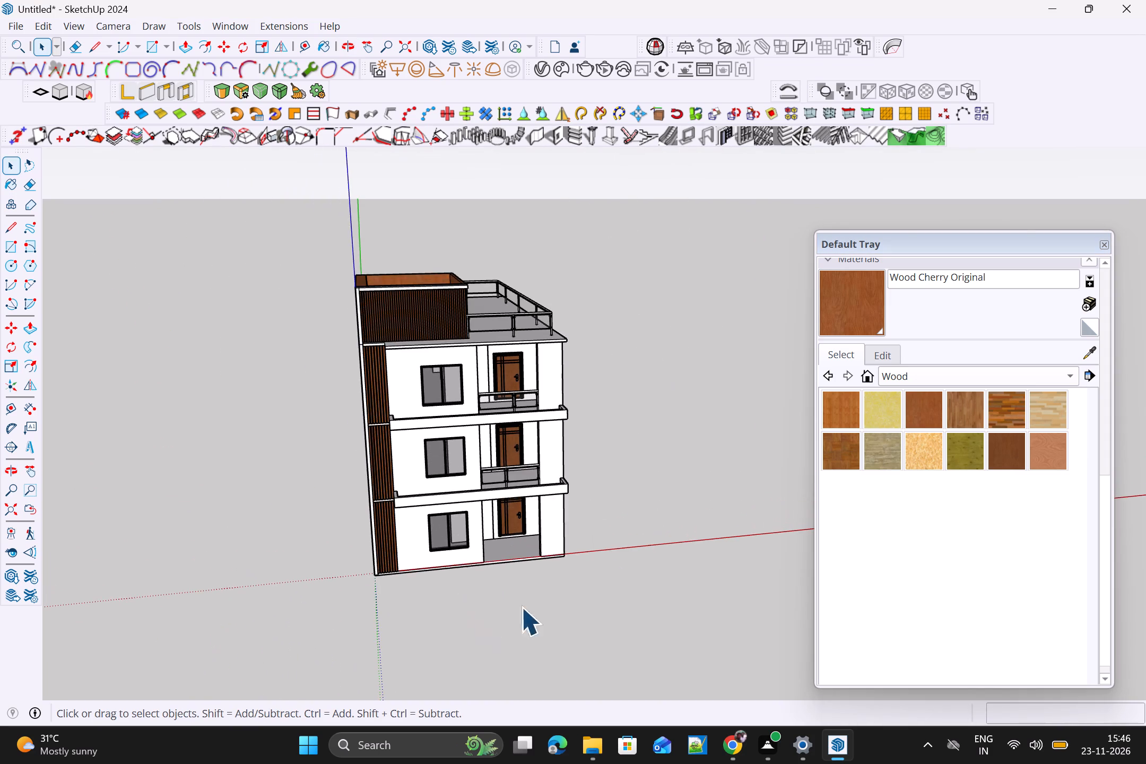
scroll(606, 555, "up", 5)
left_click(489, 584)
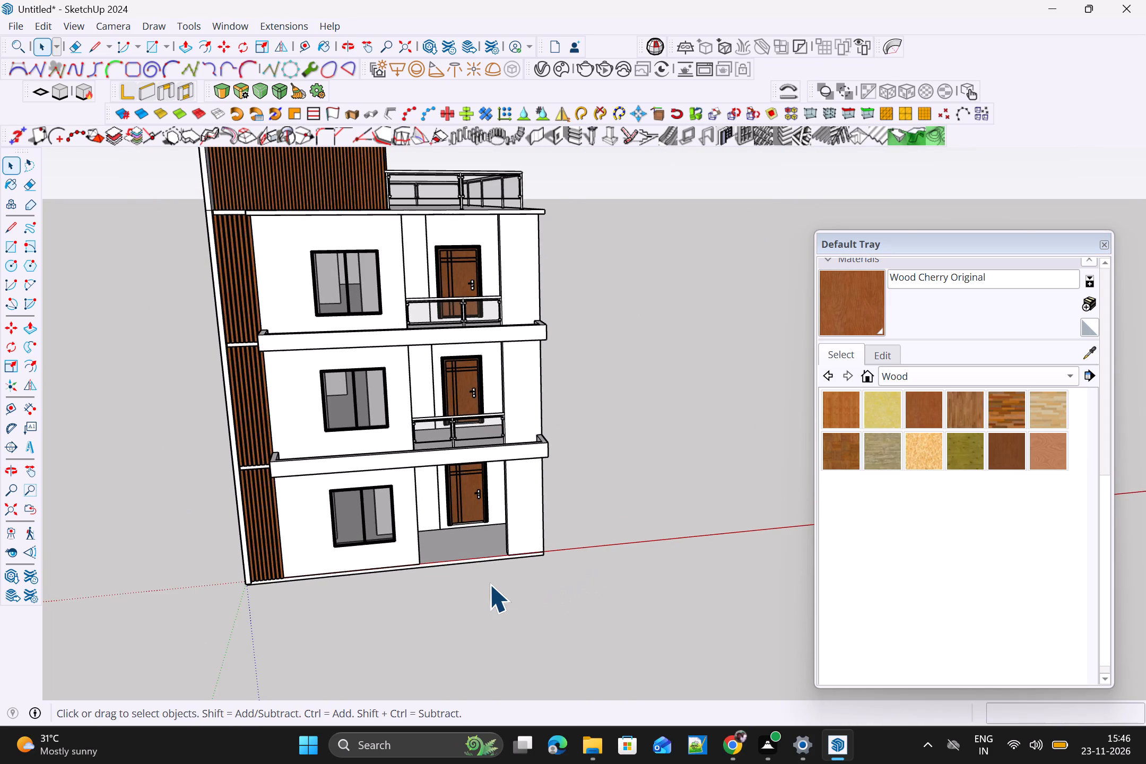
scroll(491, 584, "up", 3)
scroll(492, 584, "down", 3)
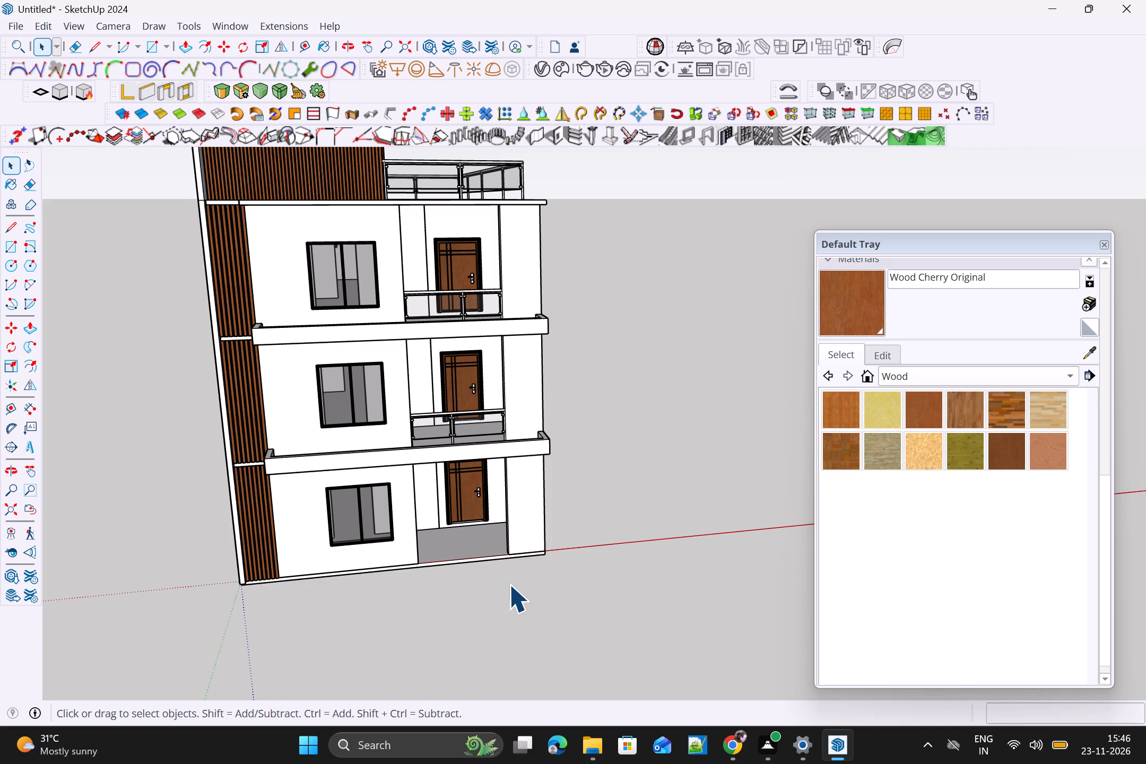
scroll(509, 584, "up", 1)
scroll(509, 584, "down", 3)
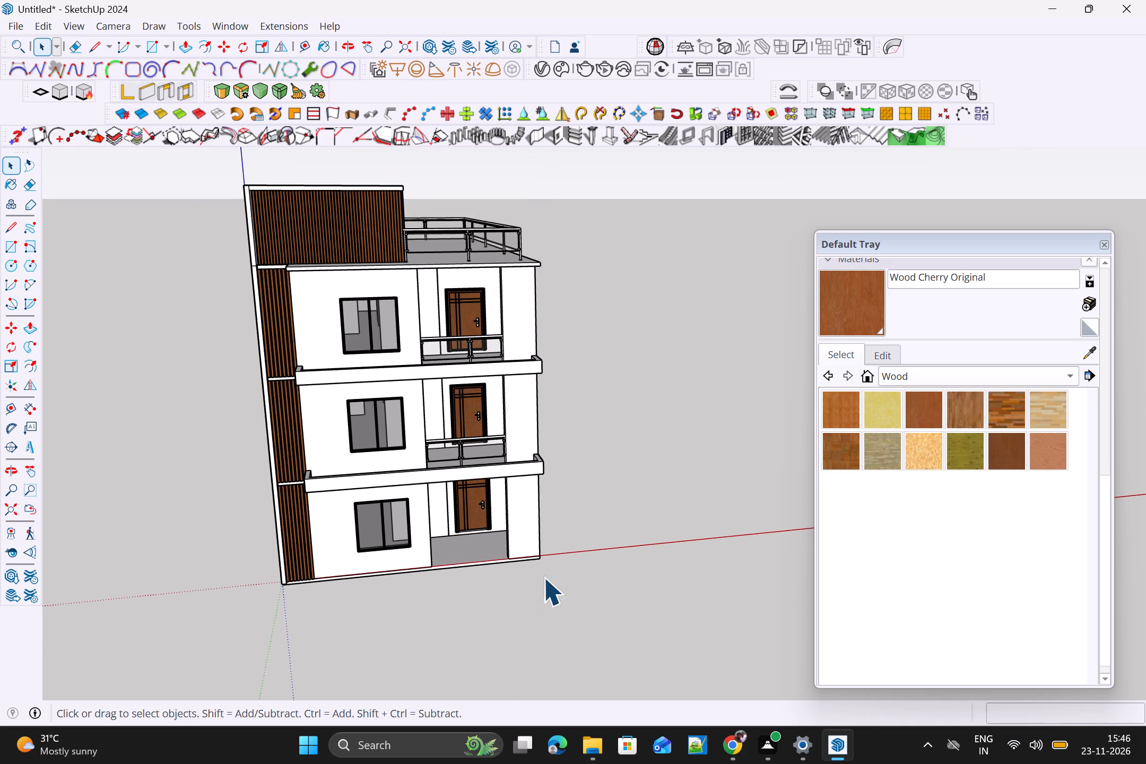
middle_click_drag(400, 544, 306, 520)
scroll(423, 267, "up", 2)
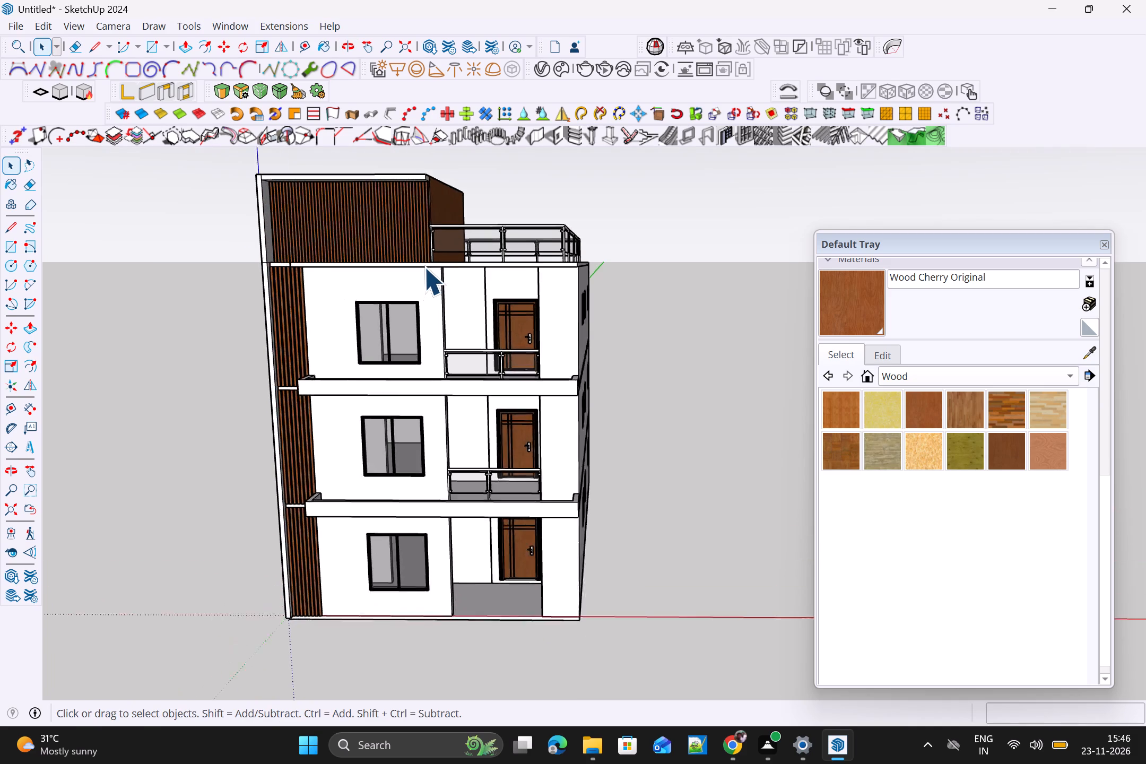
scroll(424, 267, "up", 5)
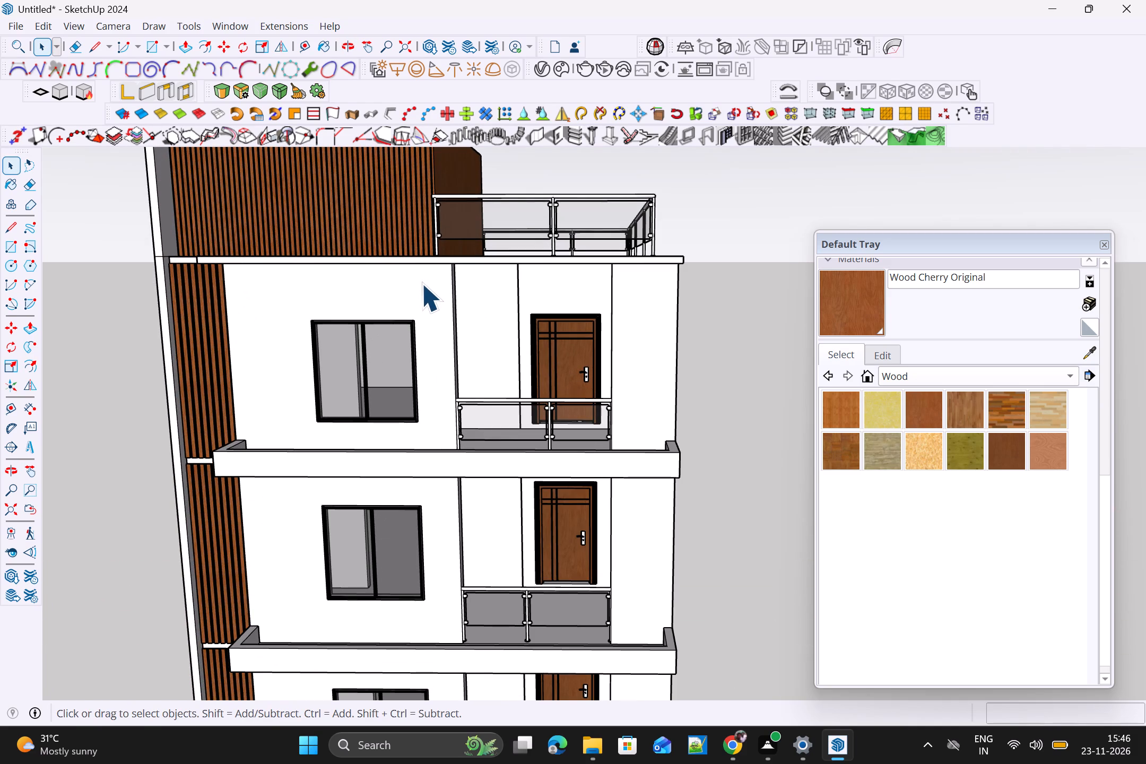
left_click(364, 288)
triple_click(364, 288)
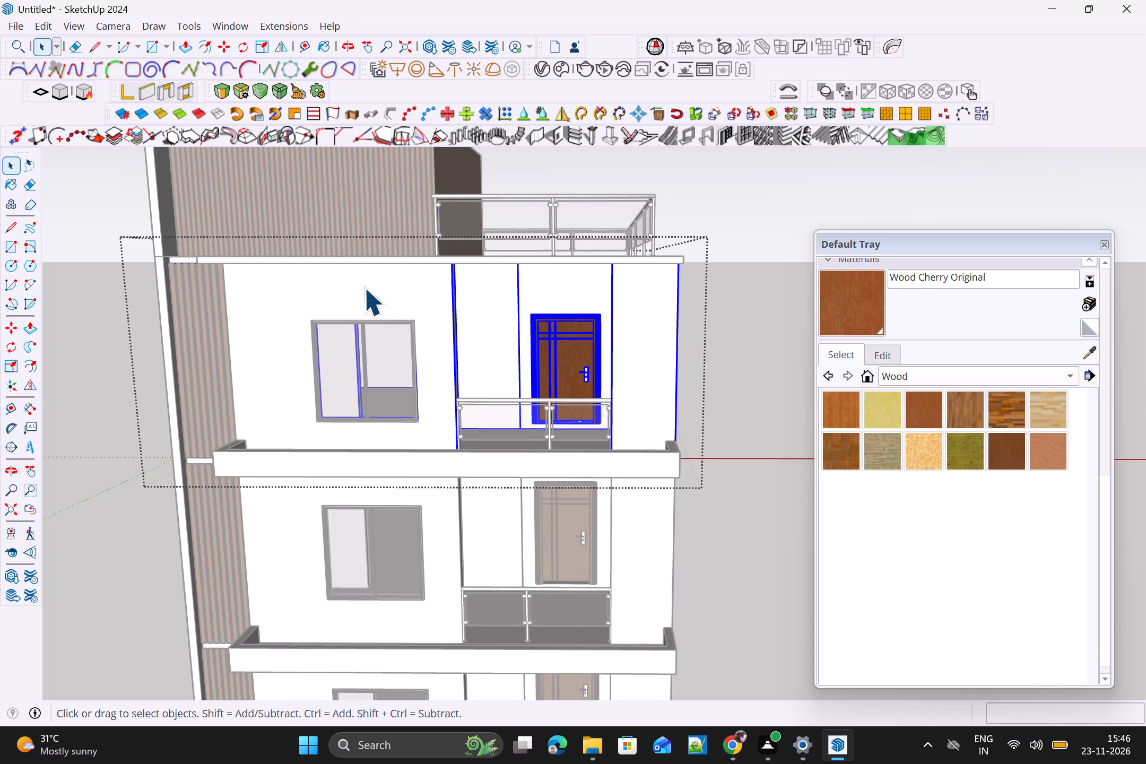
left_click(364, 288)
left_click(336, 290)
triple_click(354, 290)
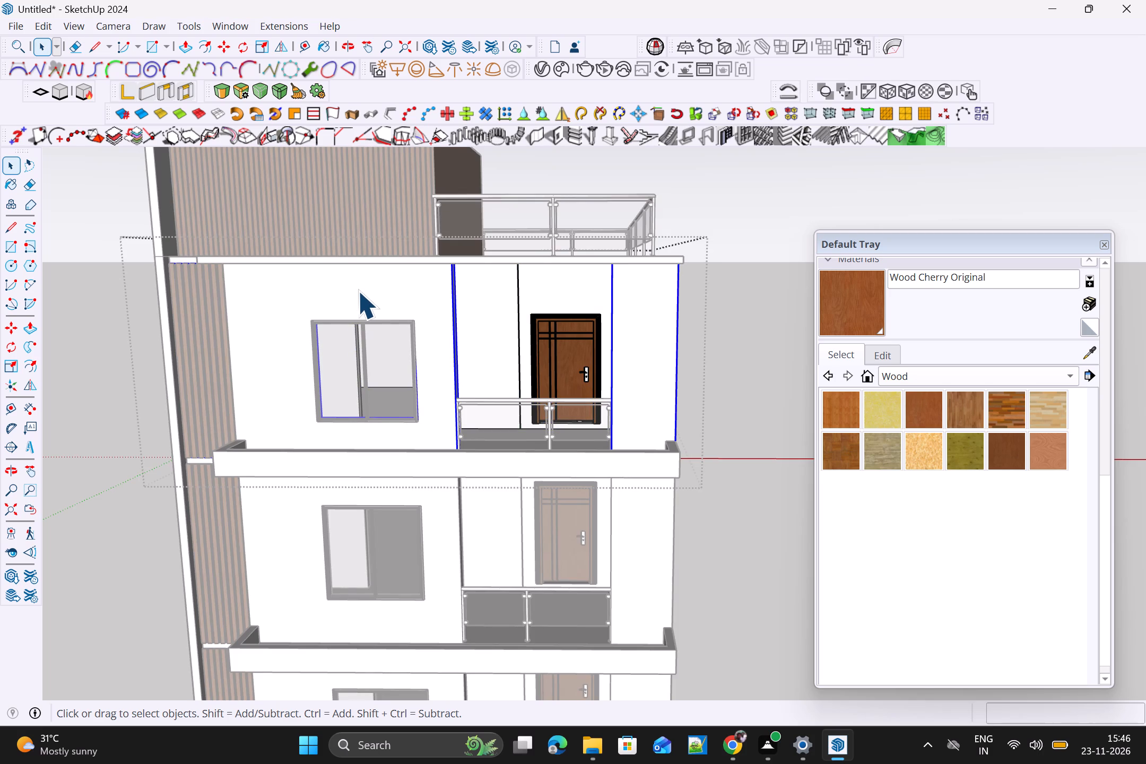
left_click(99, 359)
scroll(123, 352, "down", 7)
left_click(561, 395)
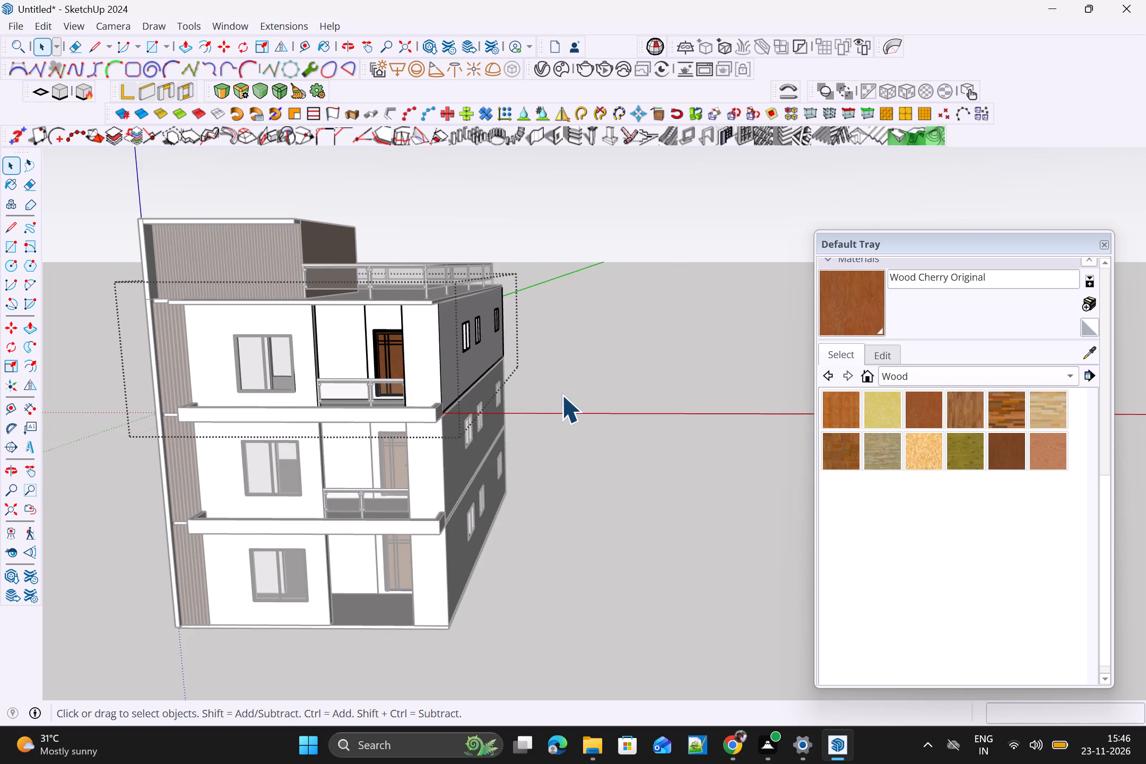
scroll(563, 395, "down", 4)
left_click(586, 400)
Examine the front elevation, balconies and undersides of the overhangs from the front, side and below.
scroll(466, 449, "up", 3)
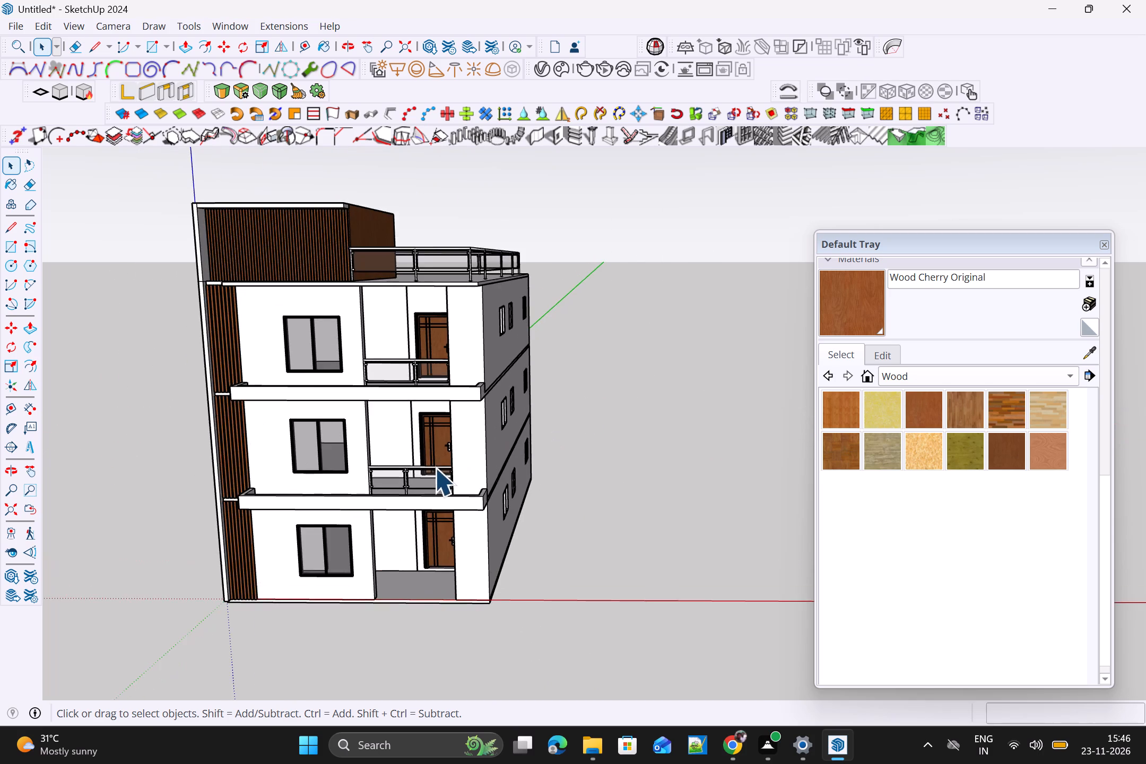
middle_click_drag(436, 469, 577, 462)
middle_click_drag(559, 463, 546, 463)
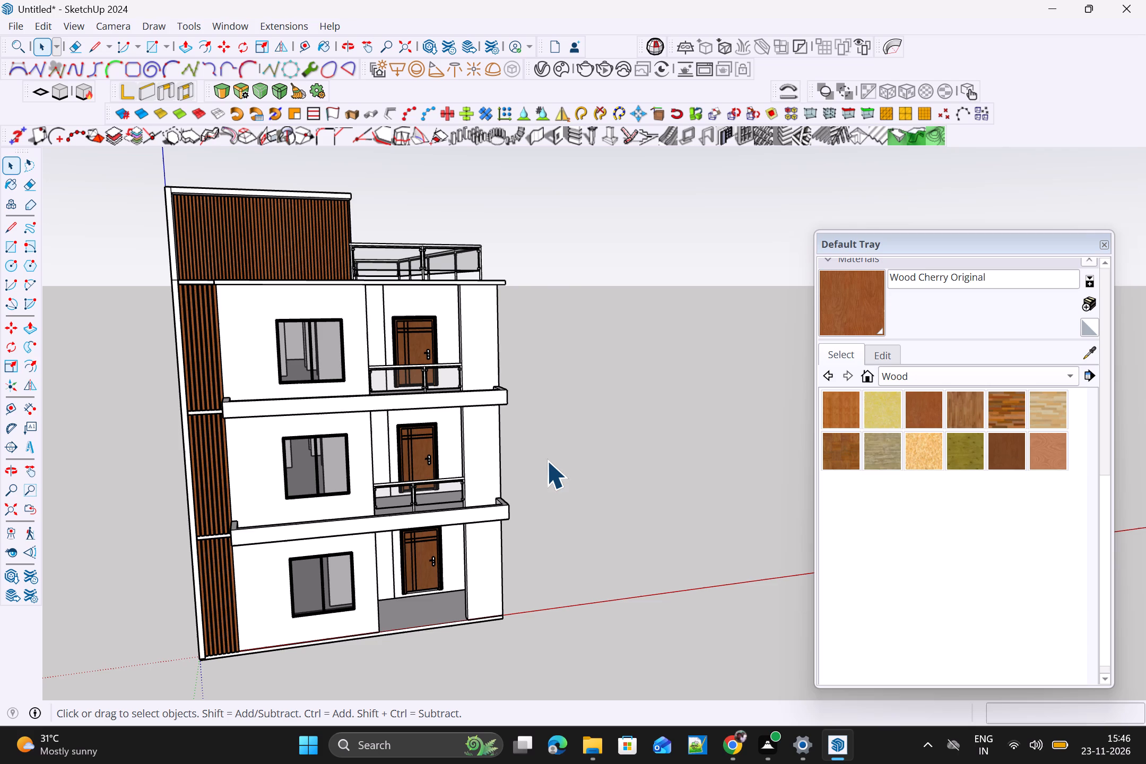
scroll(587, 580, "up", 2)
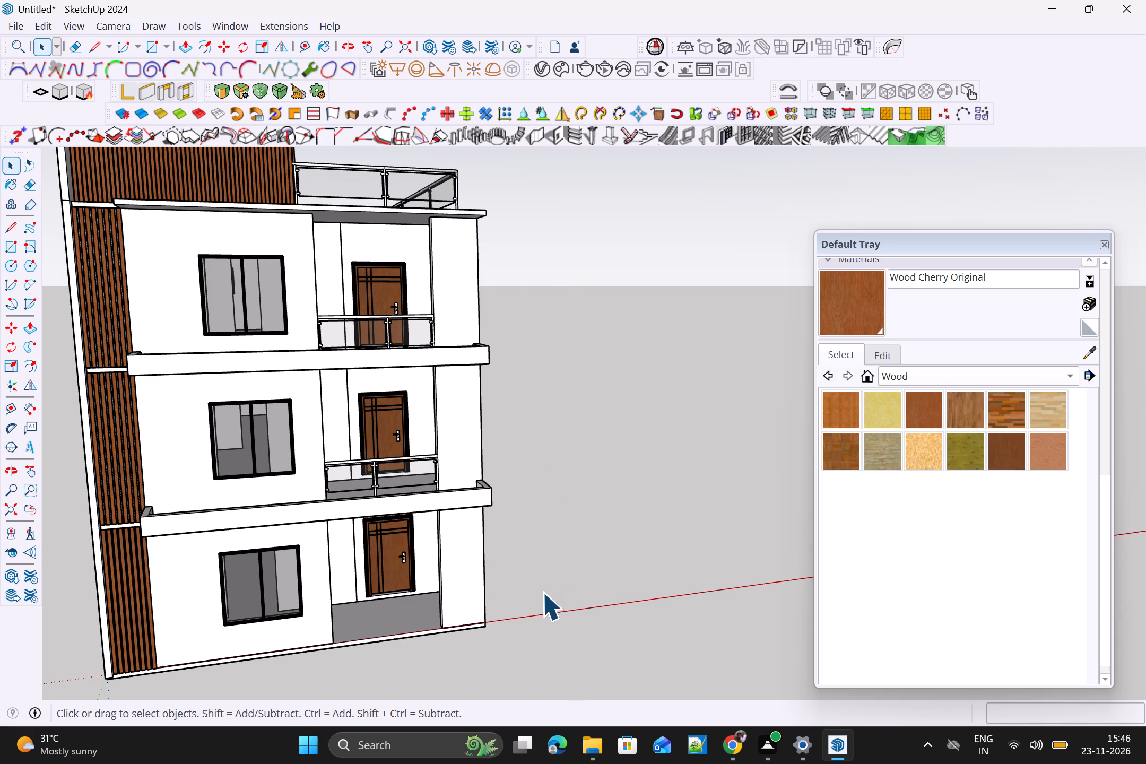
middle_click_drag(467, 635, 442, 646)
middle_click_drag(428, 652, 413, 659)
scroll(413, 659, "up", 1)
scroll(417, 437, "down", 3)
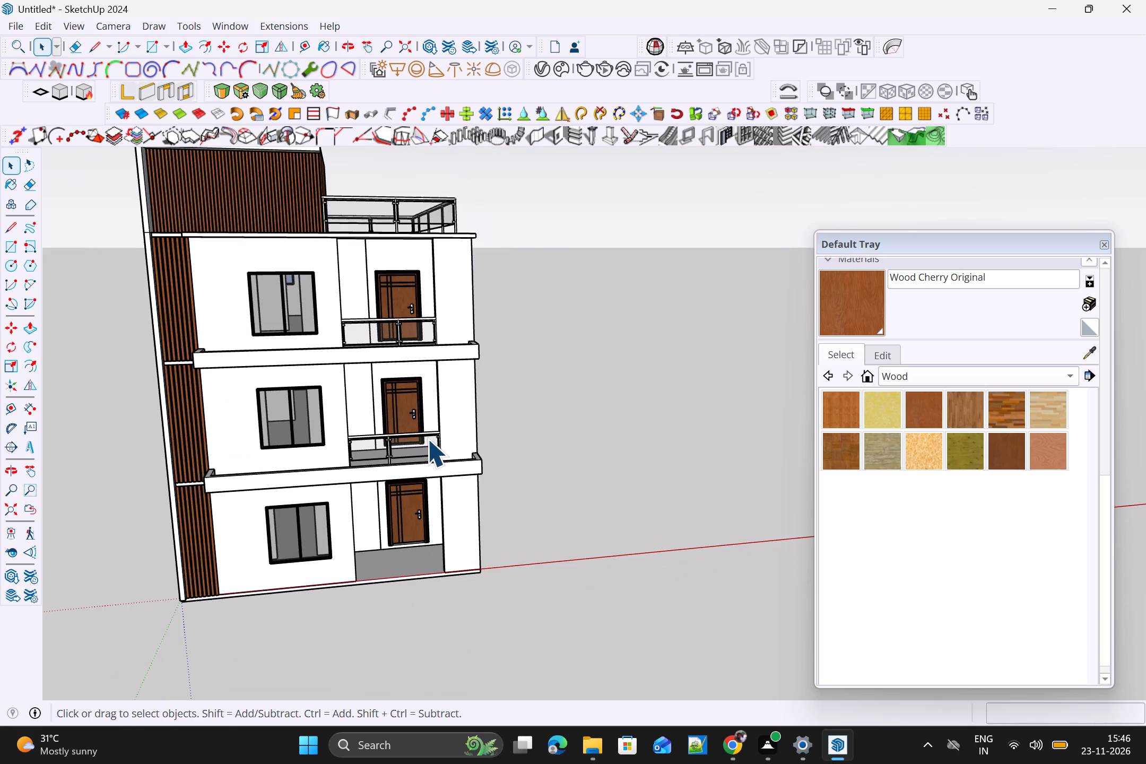
middle_click_drag(453, 476, 448, 549, "shift")
middle_click_drag(500, 535, 417, 311)
scroll(401, 341, "up", 3)
middle_click_drag(402, 419, 448, 482)
middle_click_drag(483, 496, 495, 498)
scroll(460, 447, "up", 3)
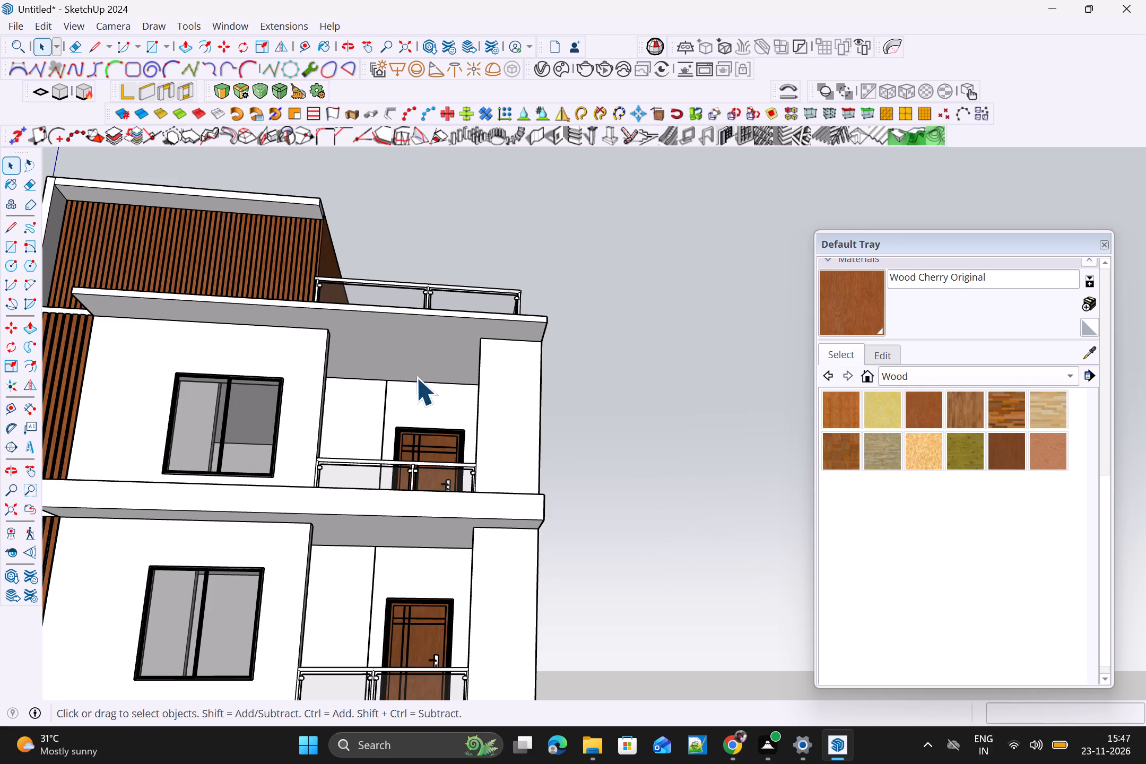
Search the 3D Warehouse for SPOT LIGHTS, replacing the earlier window search.
left_click(234, 24)
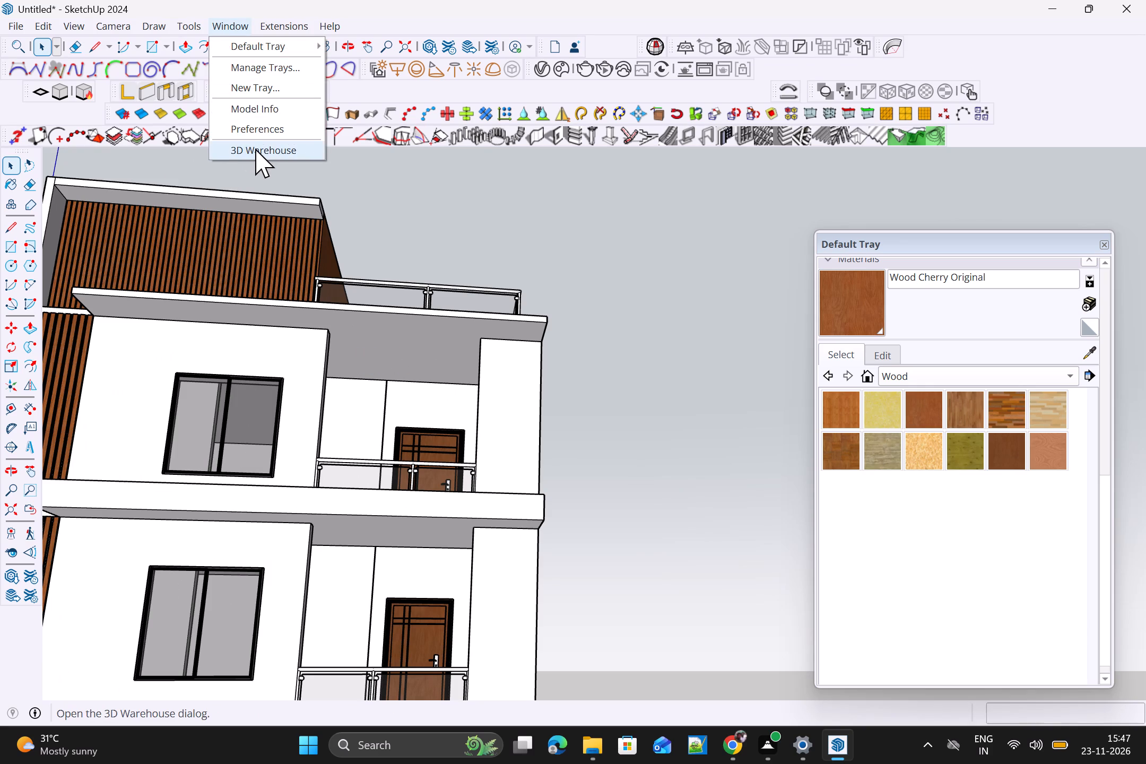
left_click(257, 149)
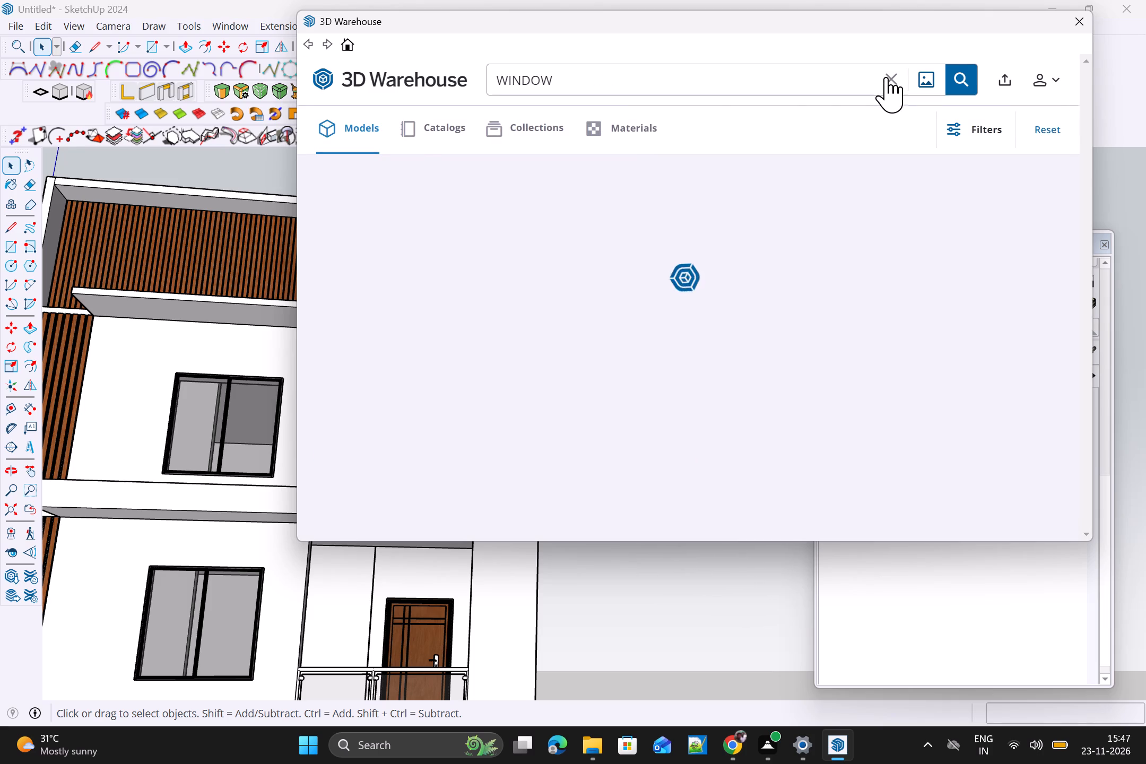
left_click(886, 77)
left_click(808, 77)
left_click(818, 115)
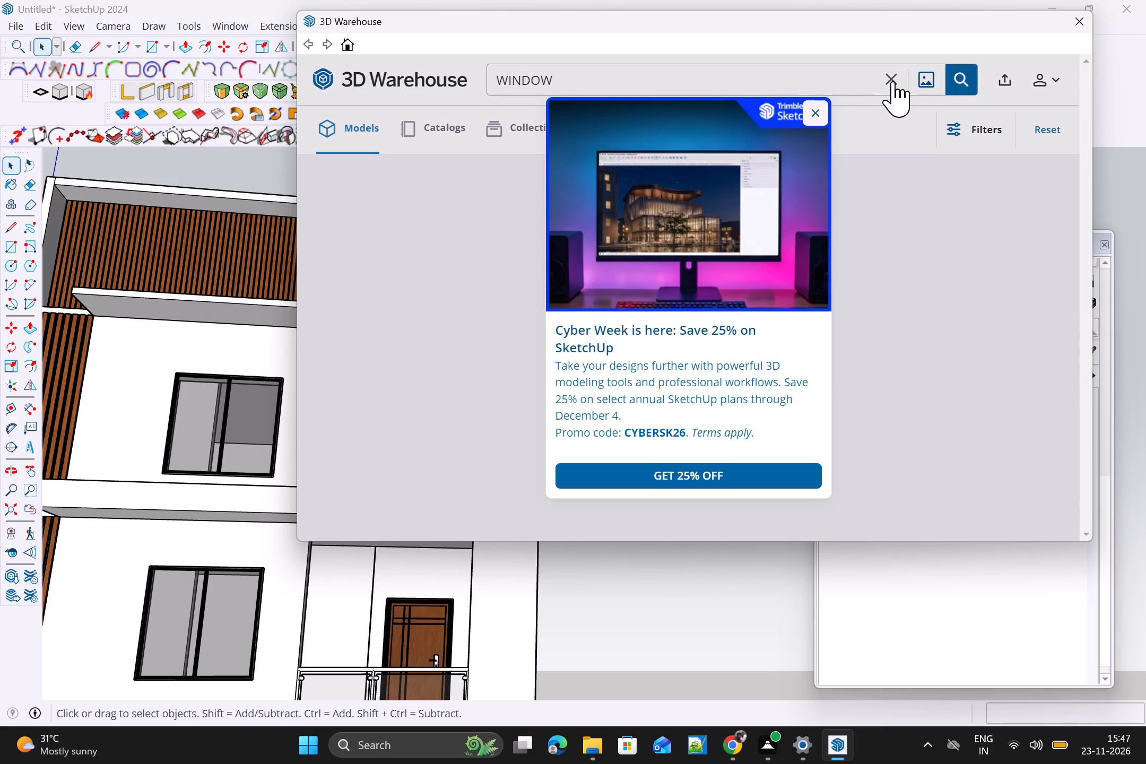
left_click(891, 77)
left_click(822, 81)
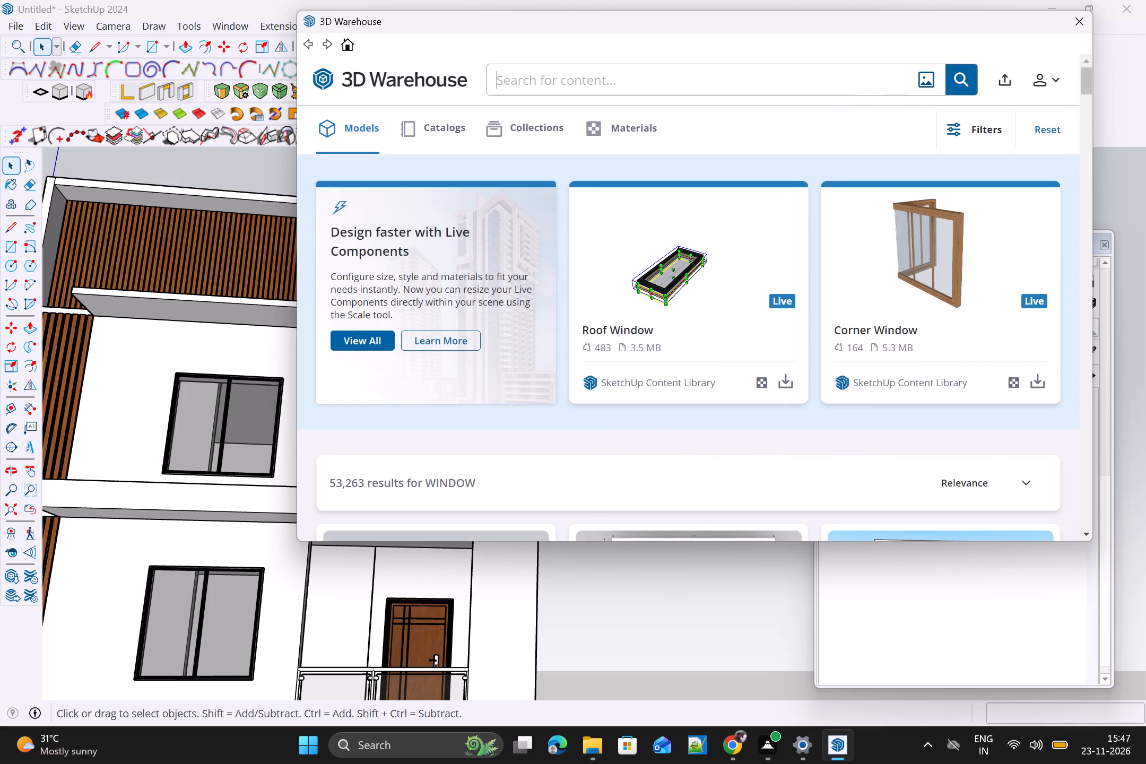
type("SPO")
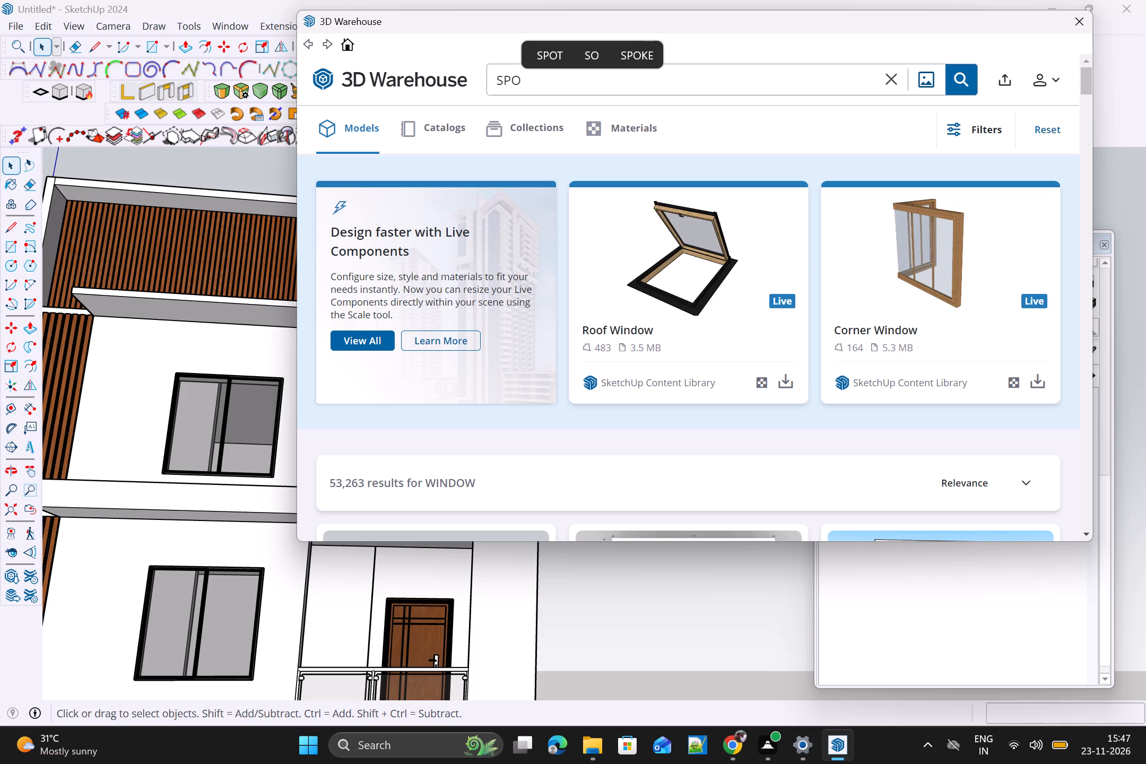
type("T LOI")
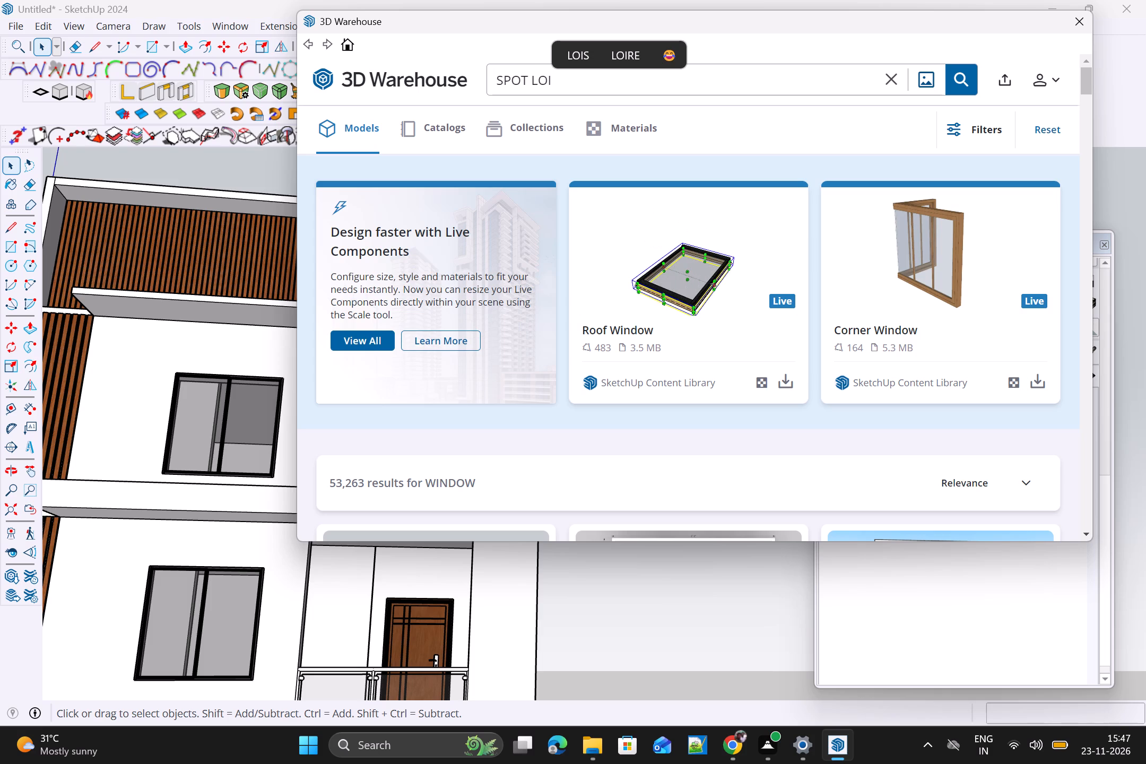
key("BackSpace")
key("BackSpace")
type("IGHTS")
key("Return")
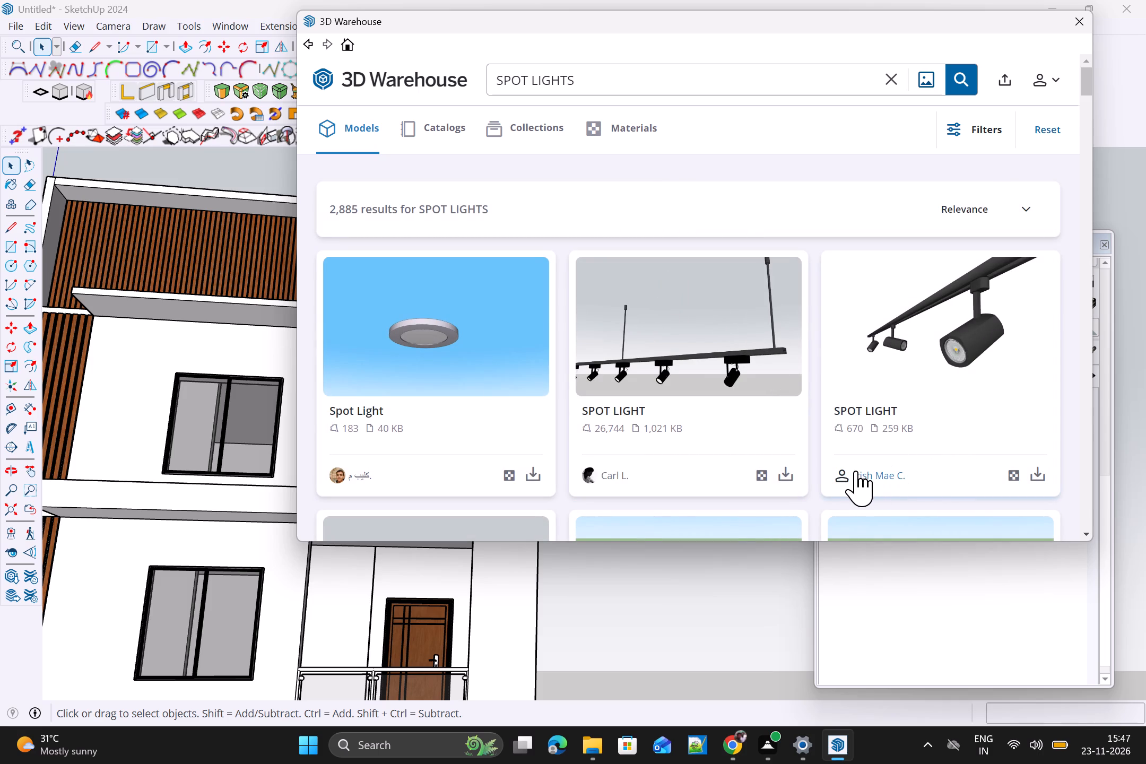
Look through the spot light models in the search results for a suitable fixture.
scroll(864, 467, "down", 1)
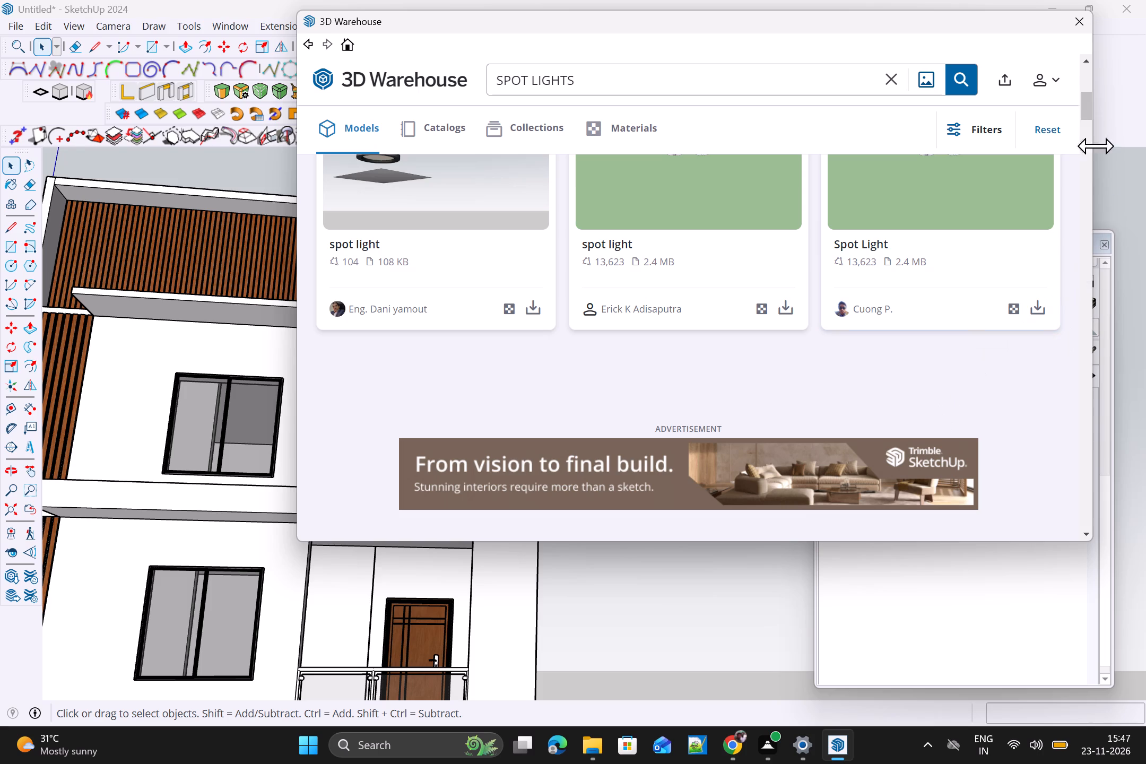
left_click_drag(1086, 104, 1091, 83)
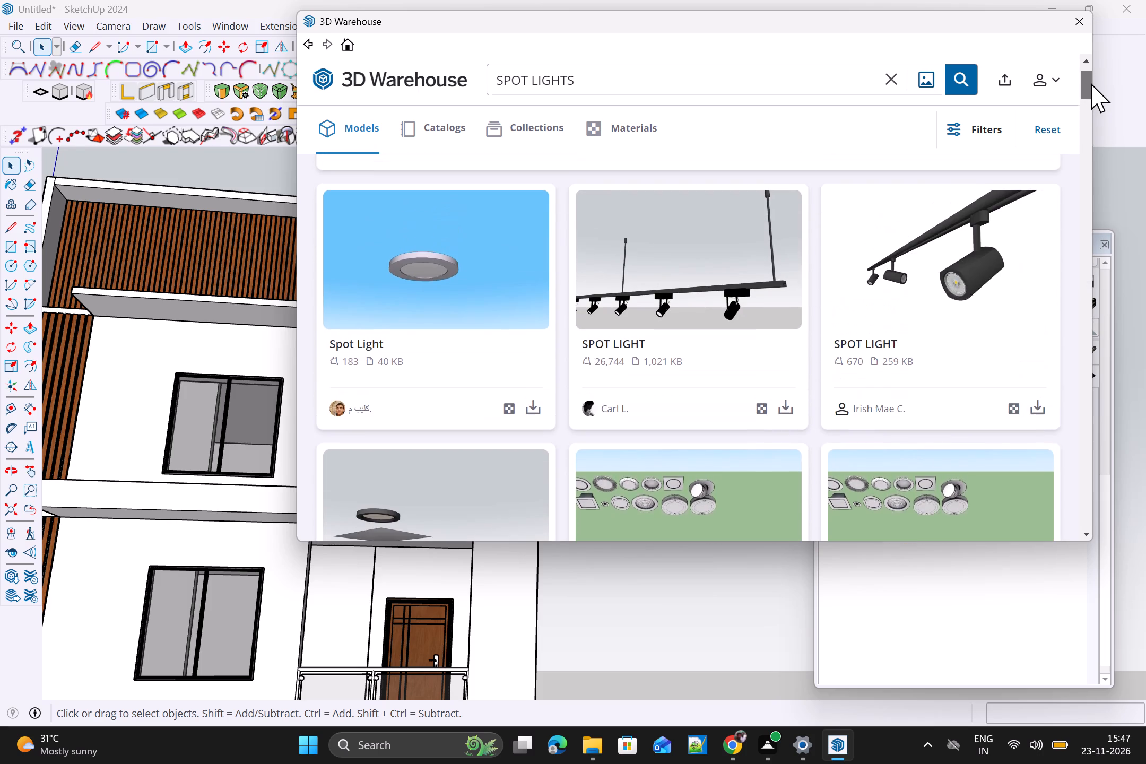
left_click_drag(1091, 83, 1091, 108)
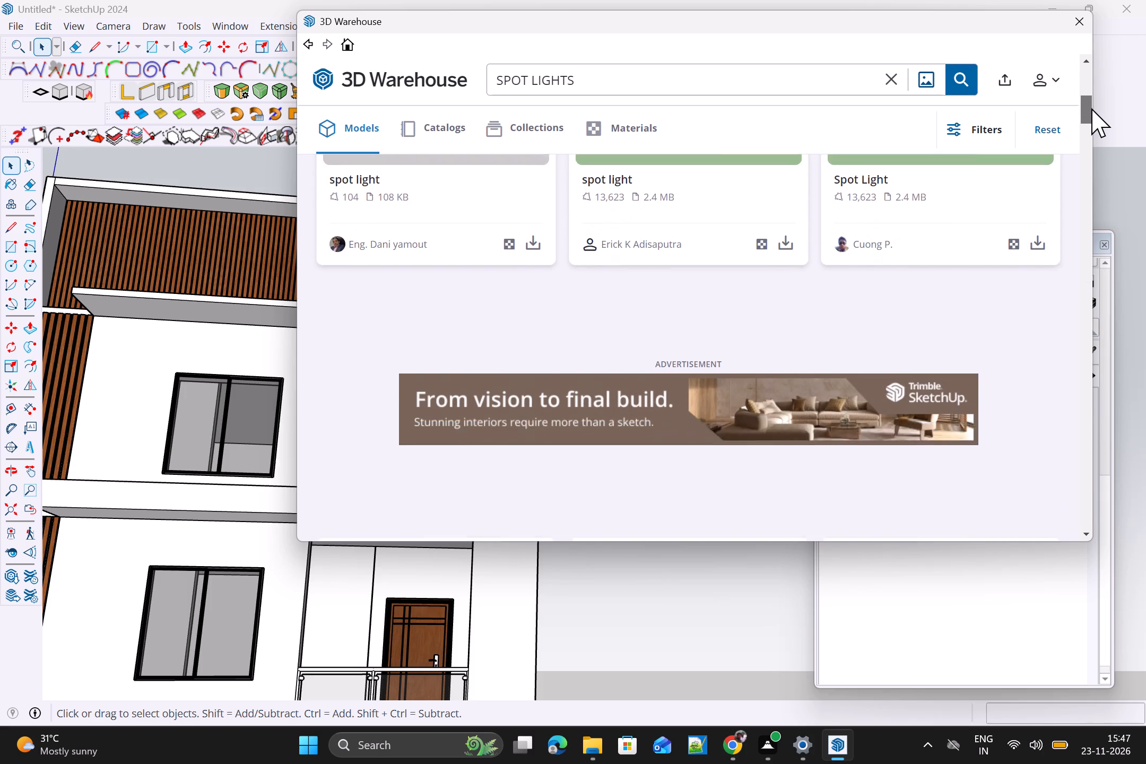
left_click_drag(1091, 108, 1094, 140)
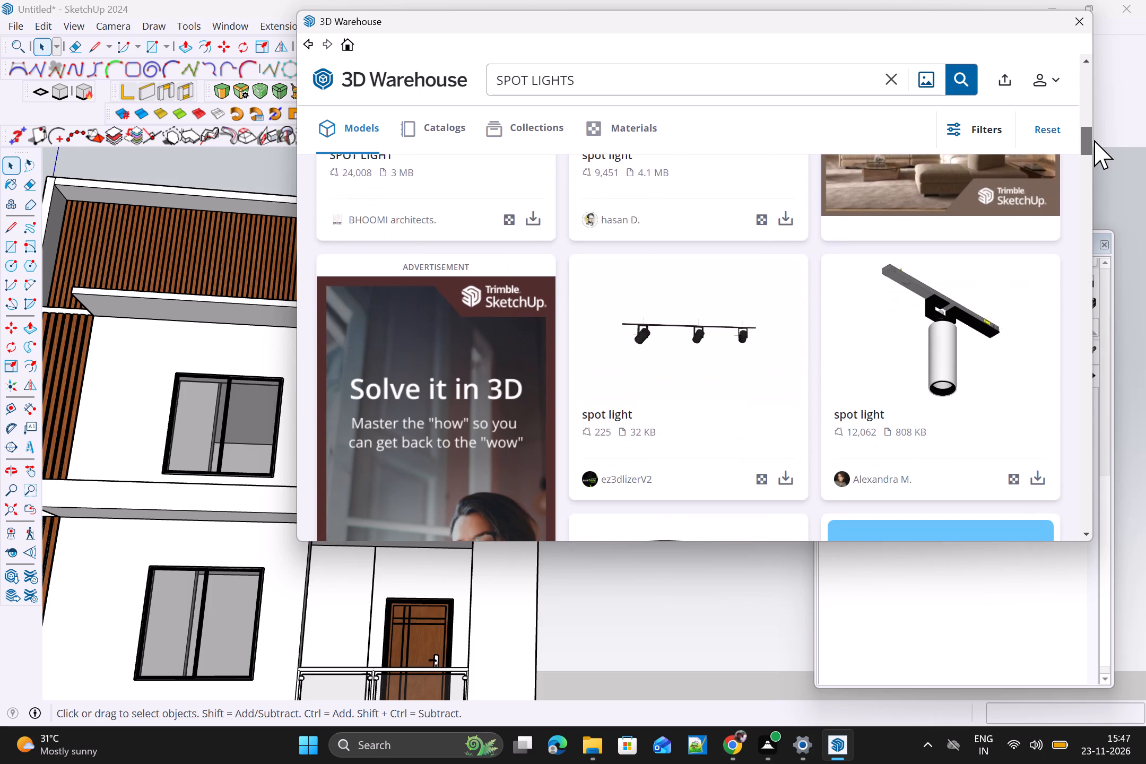
left_click_drag(1094, 140, 1094, 145)
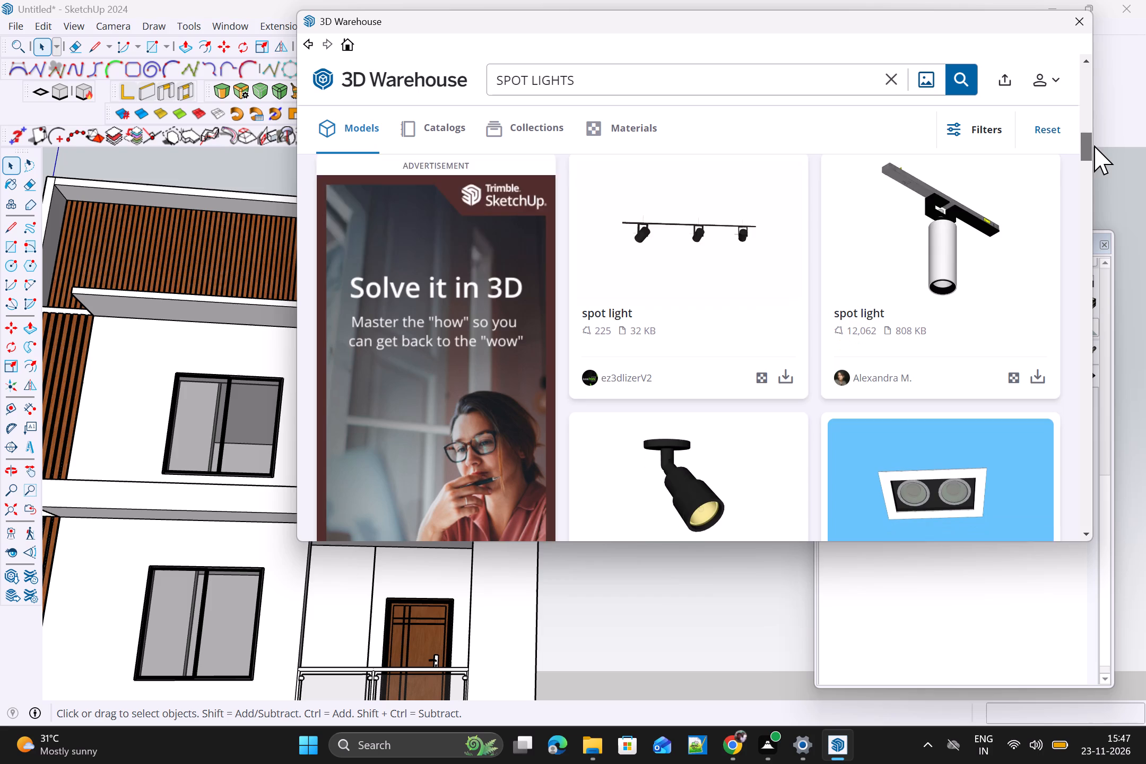
left_click_drag(1094, 145, 1092, 168)
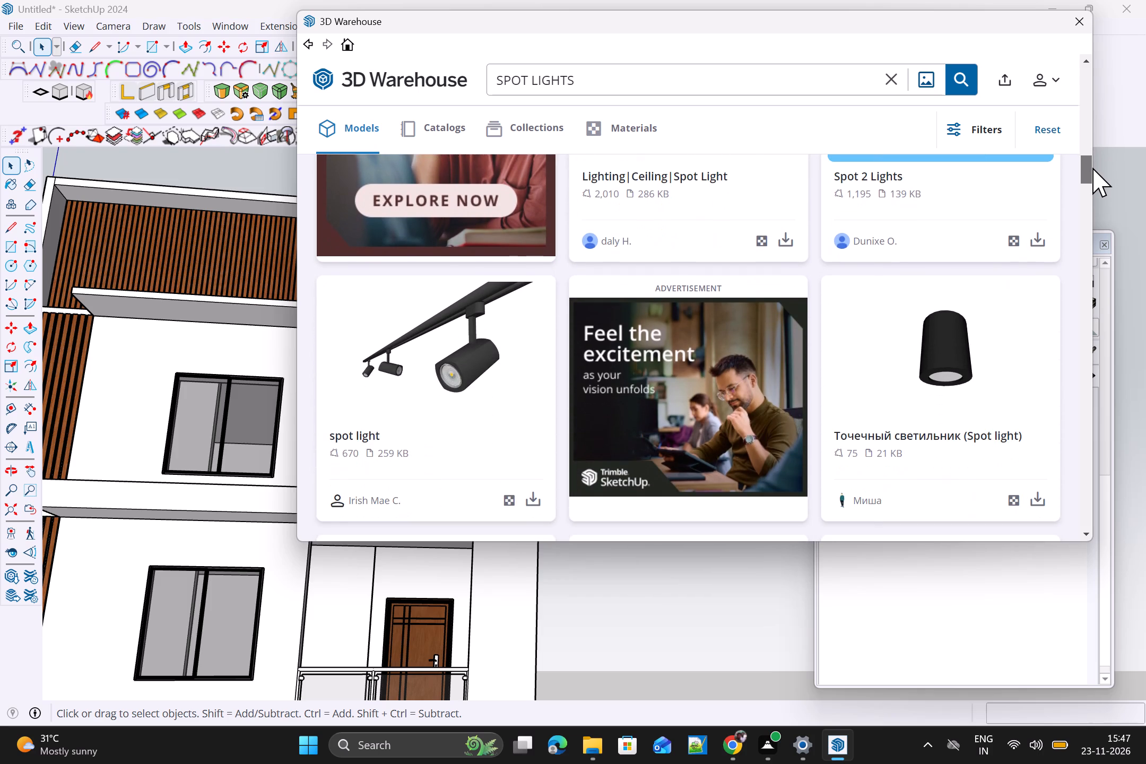
left_click_drag(1092, 168, 1095, 193)
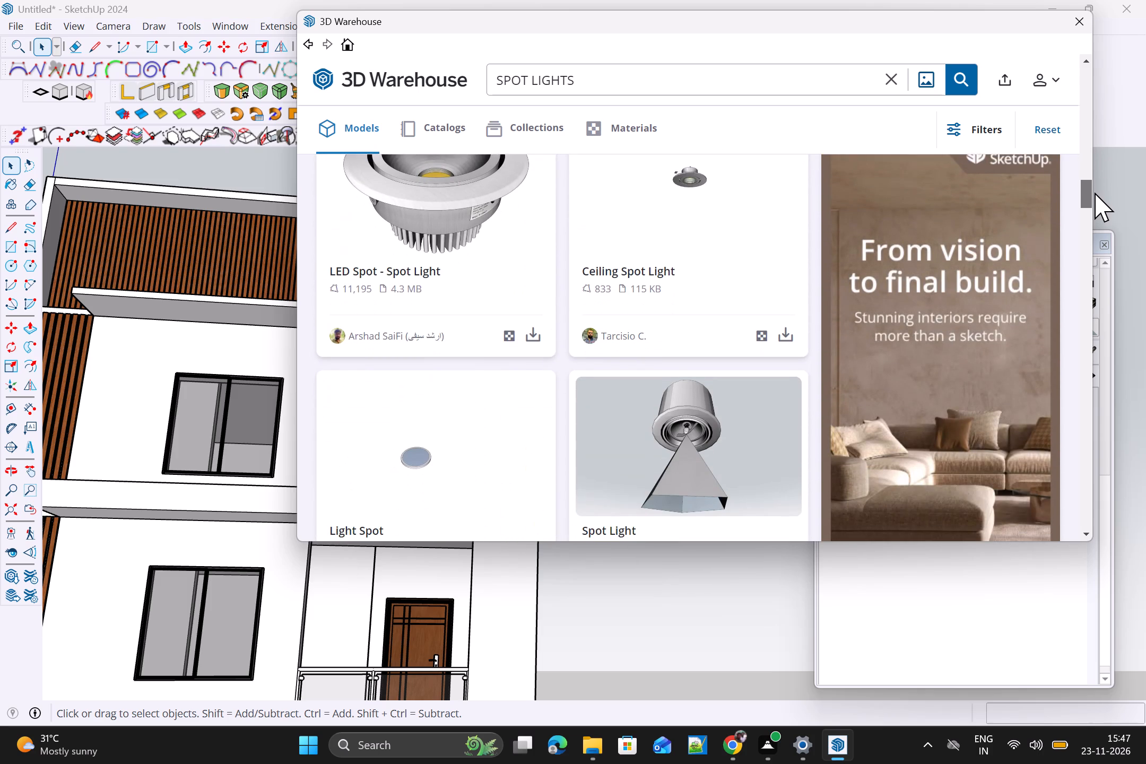
left_click_drag(1095, 193, 1095, 195)
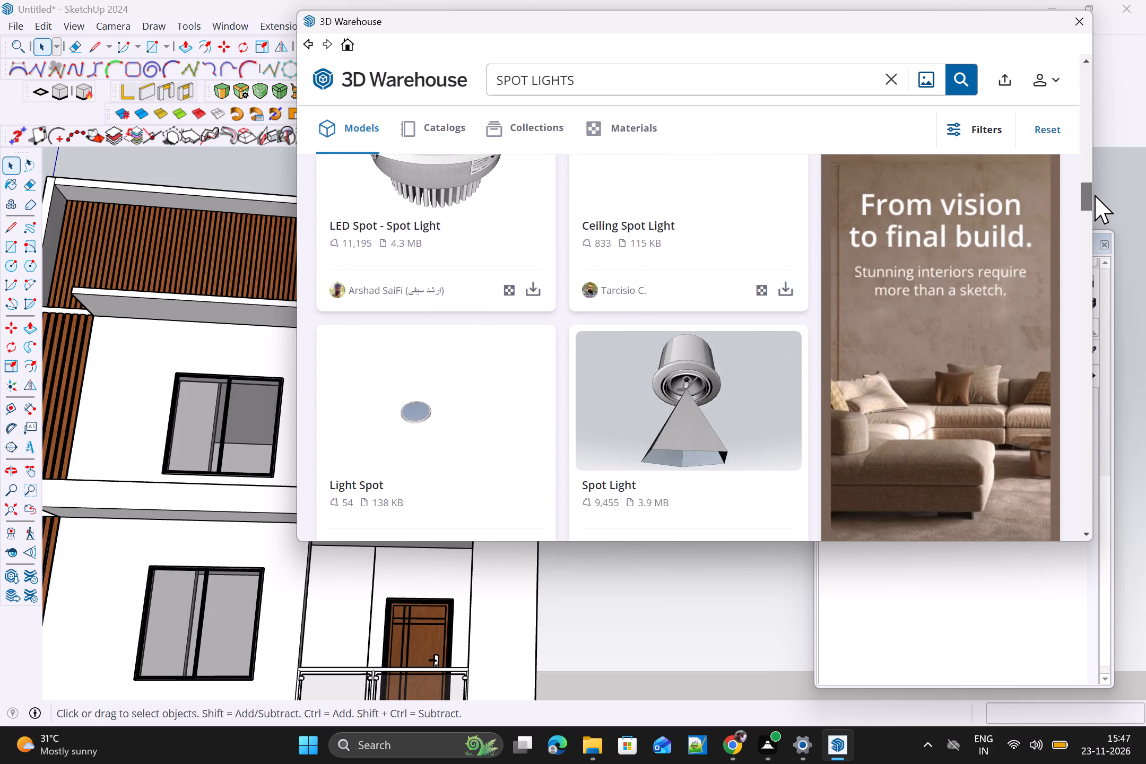
left_click_drag(1095, 195, 1095, 196)
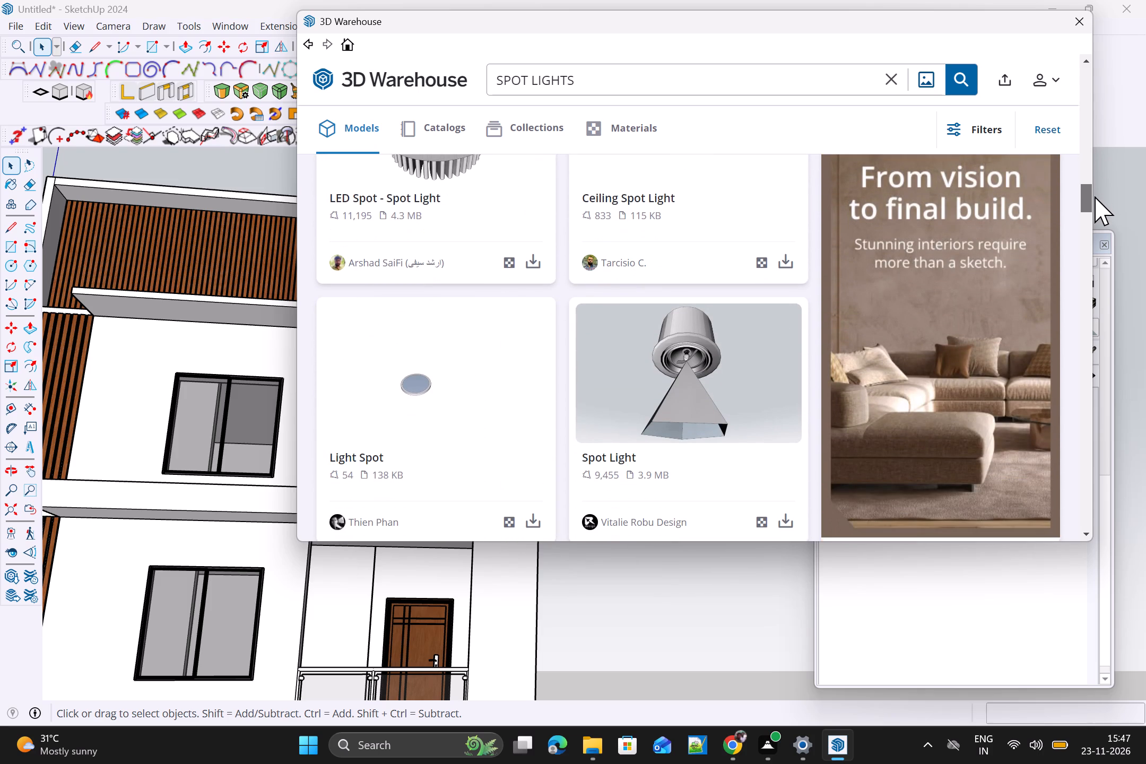
left_click_drag(1095, 196, 1097, 196)
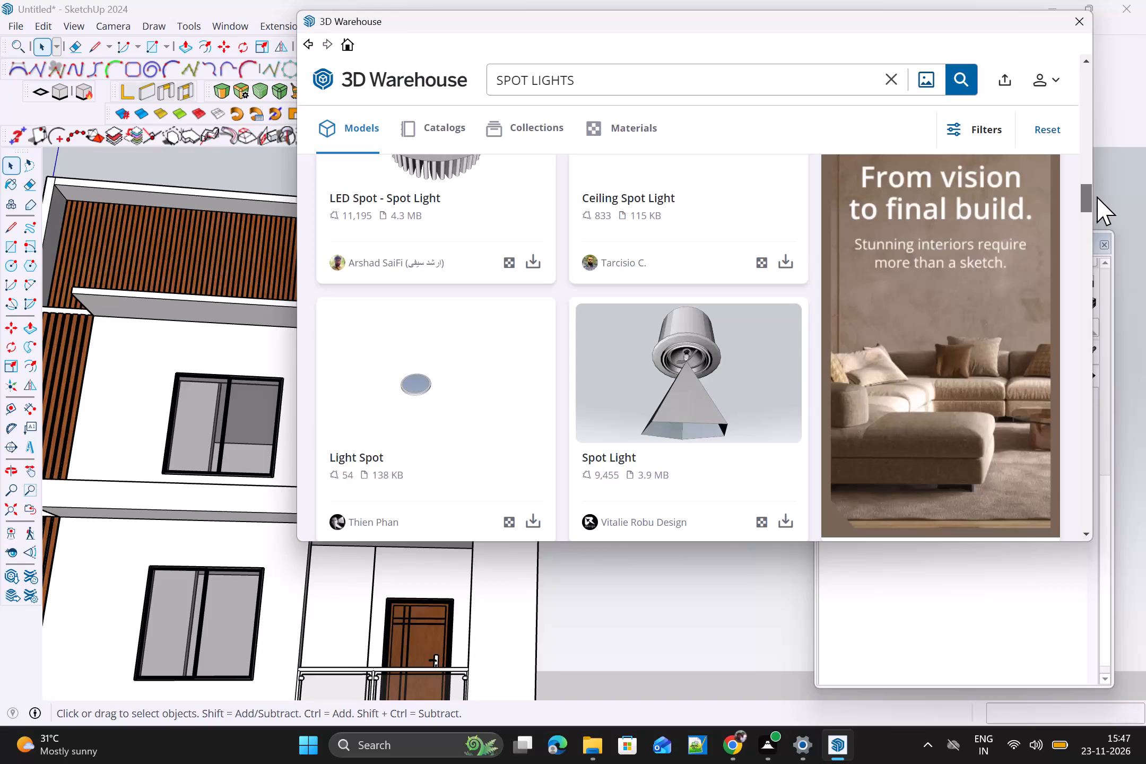
left_click_drag(1097, 196, 1092, 209)
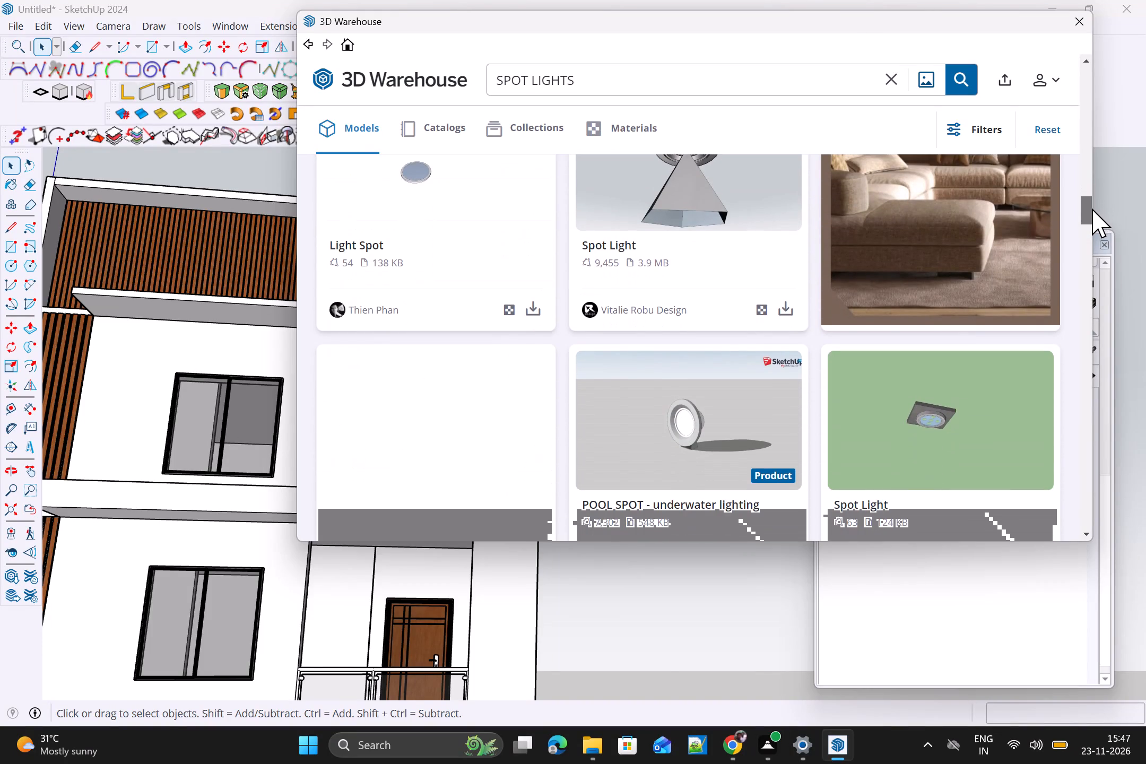
left_click_drag(1092, 209, 1090, 212)
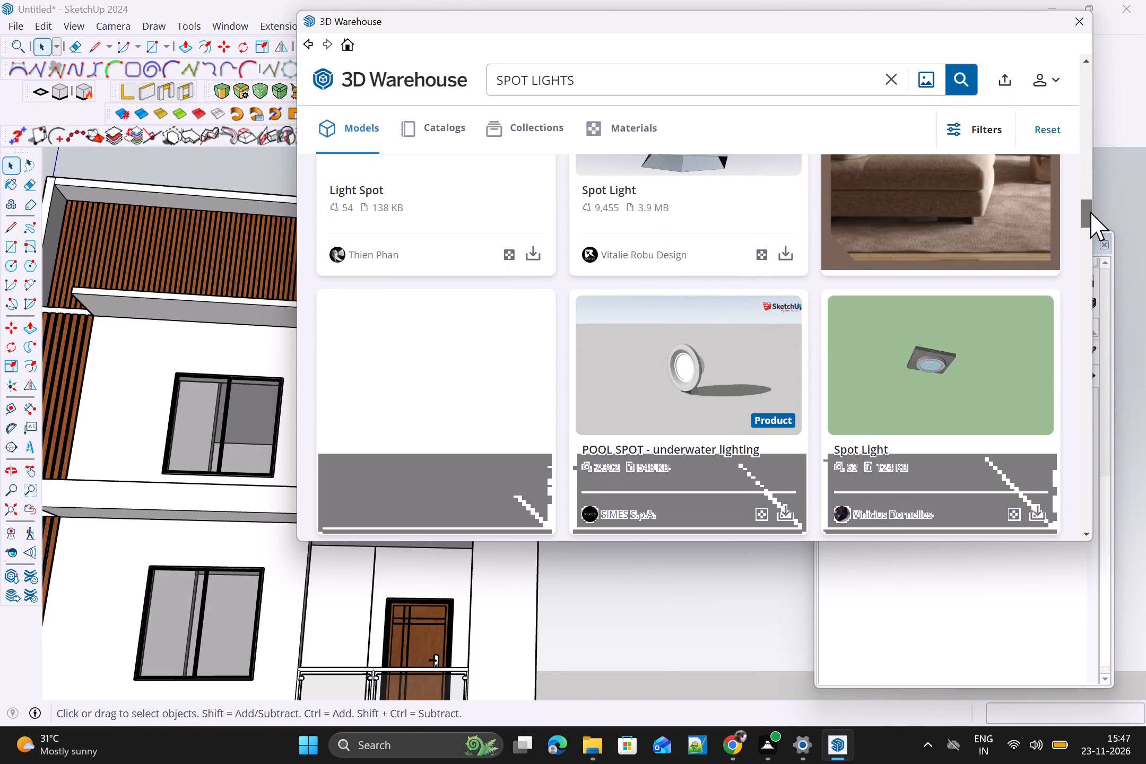
left_click_drag(1090, 212, 1090, 214)
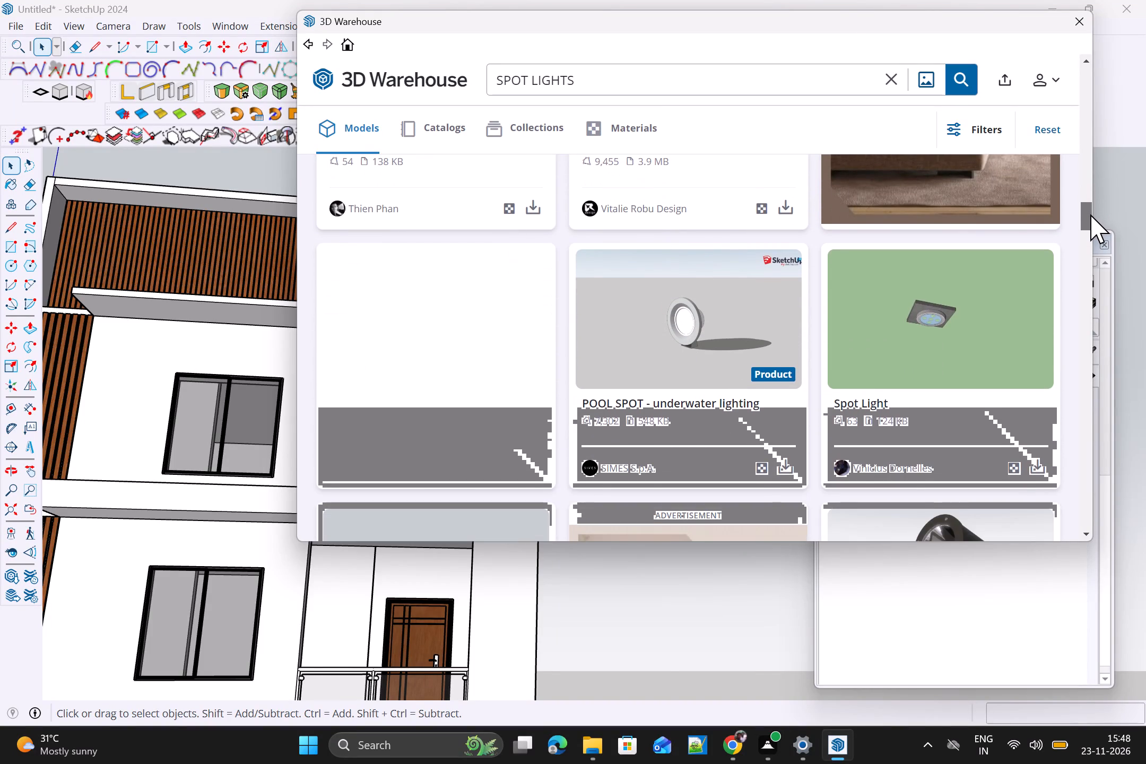
left_click_drag(1090, 214, 1092, 211)
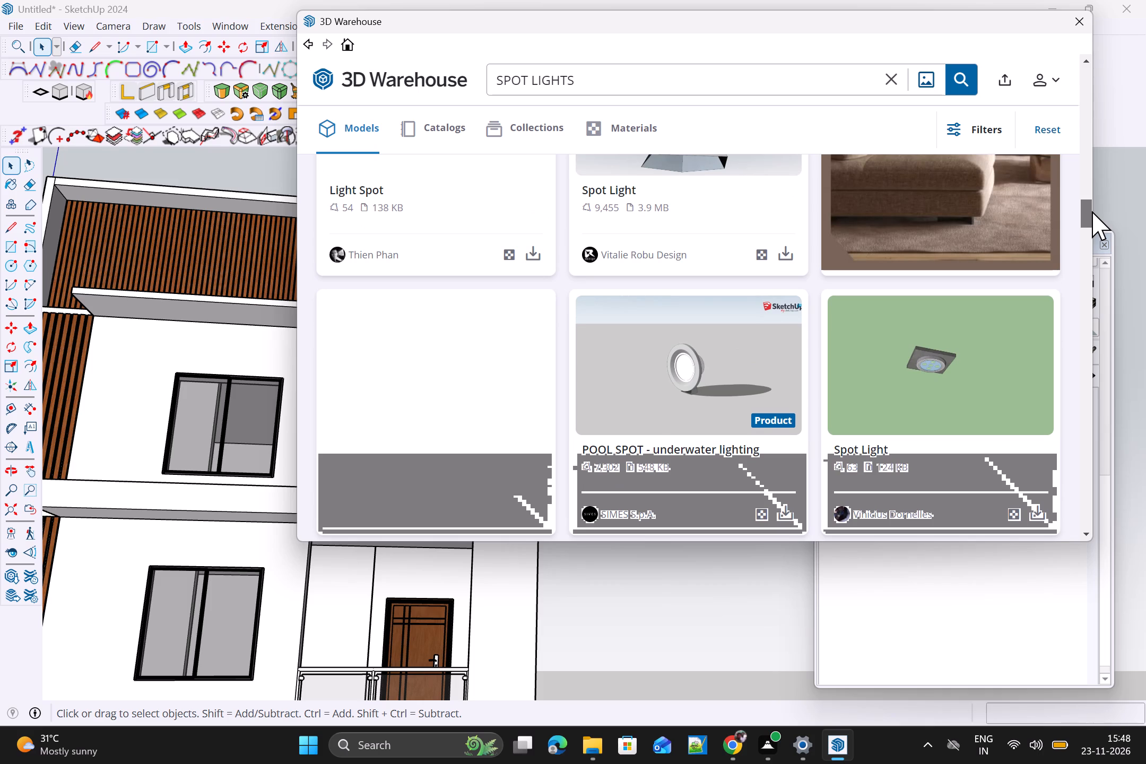
left_click_drag(1092, 211, 1091, 215)
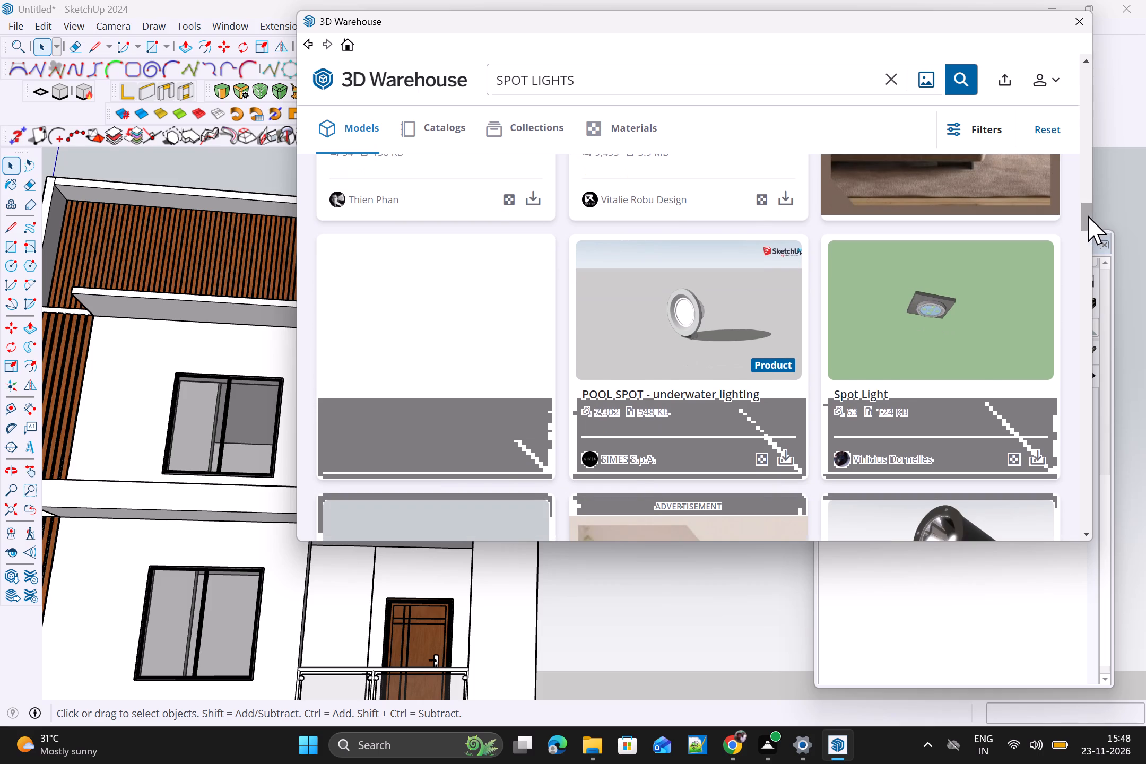
scroll(1088, 183, "down", 1)
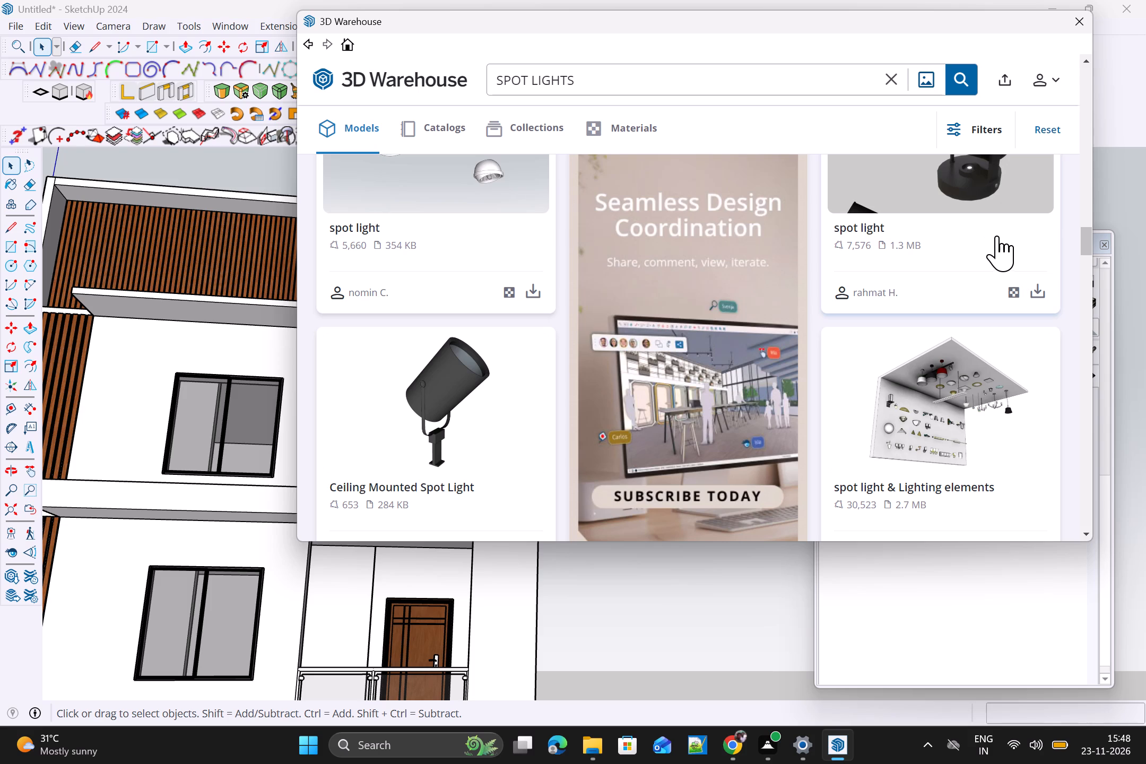
scroll(1034, 233, "down", 1)
scroll(974, 270, "down", 2)
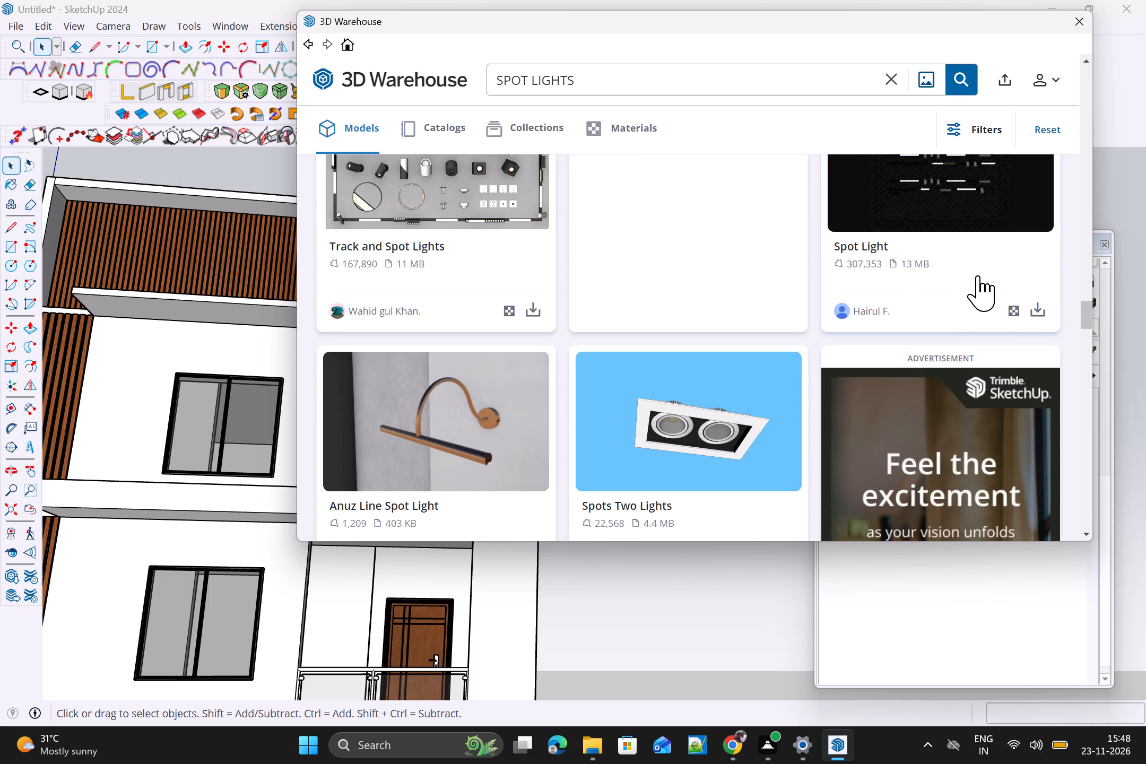
scroll(978, 275, "down", 1)
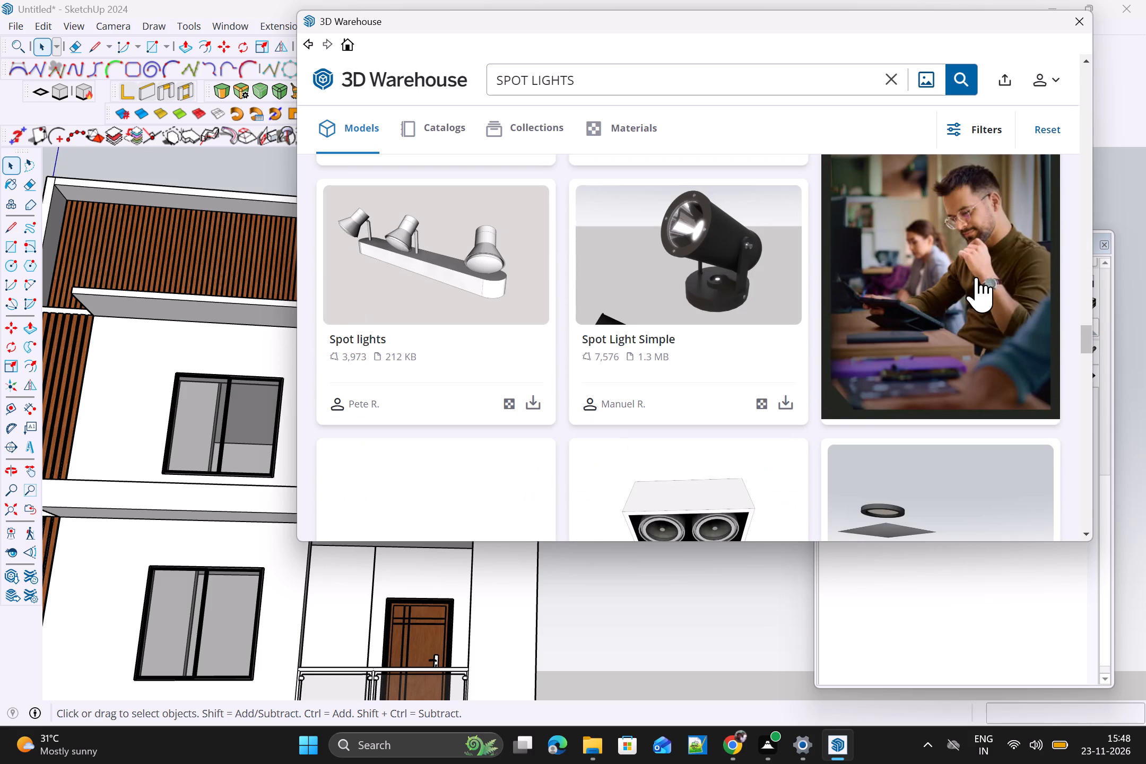
scroll(978, 276, "down", 1)
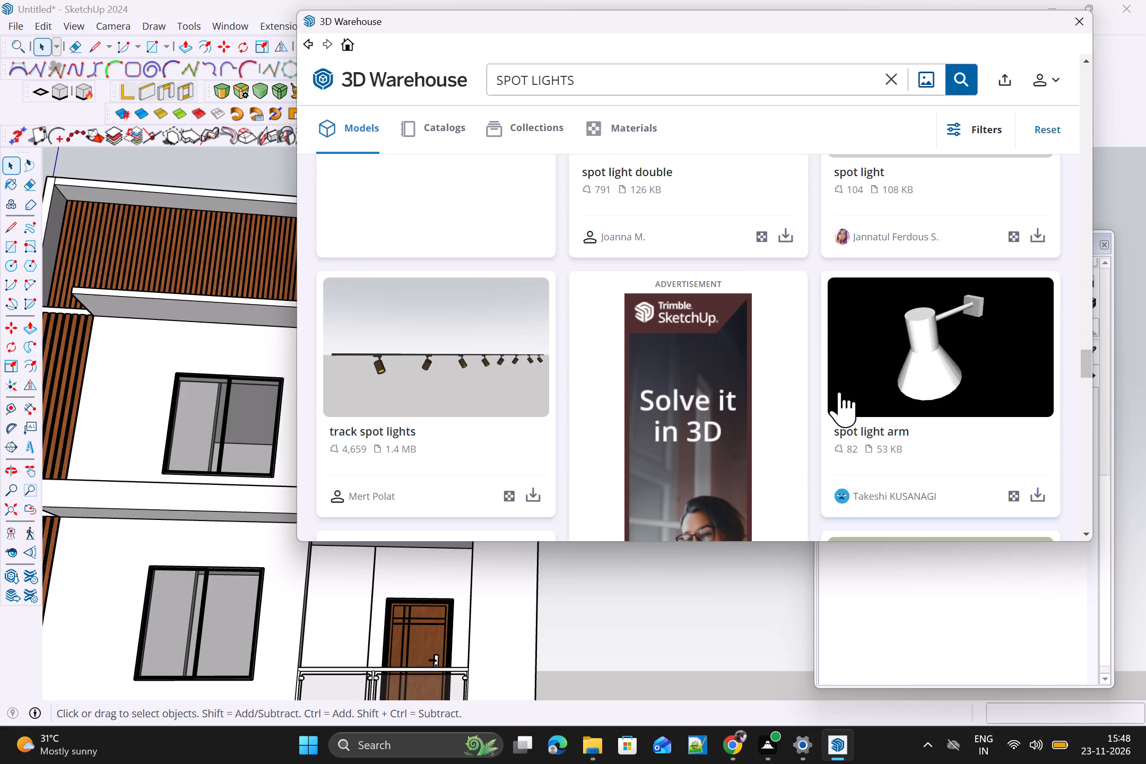
Load the "track spot lights" model directly into the scene and place it in the open space beside the building's balcony side.
left_click(529, 500)
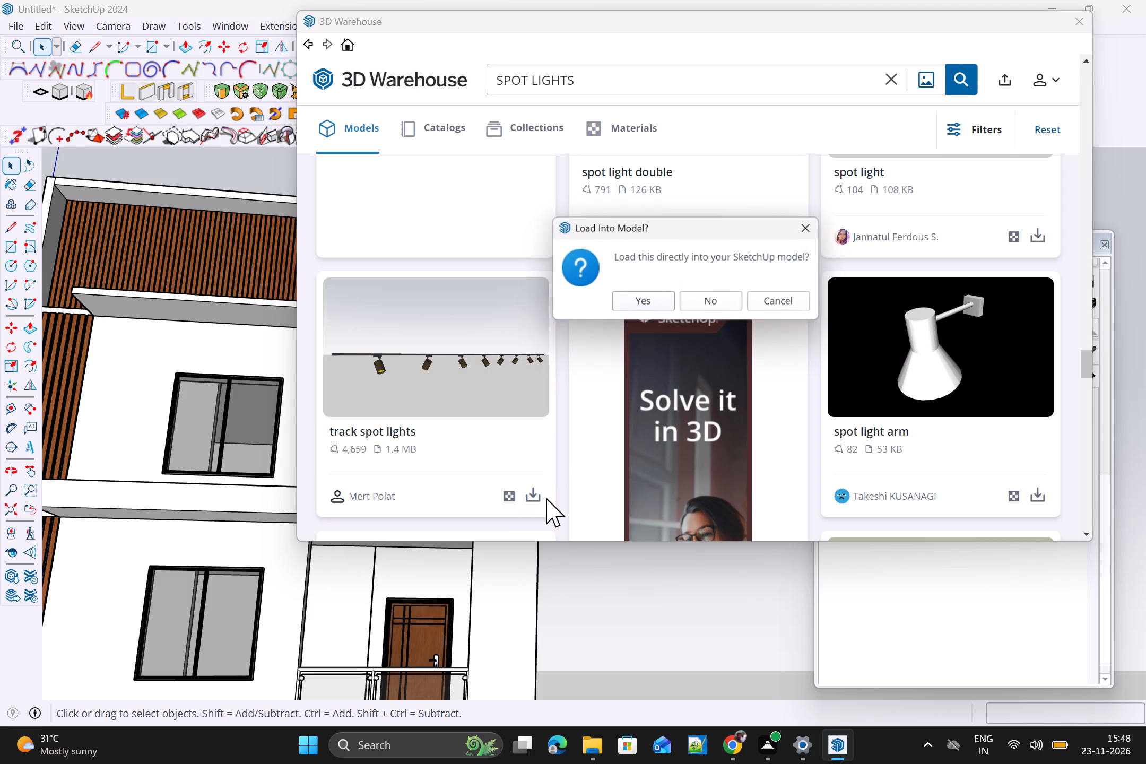
left_click(651, 303)
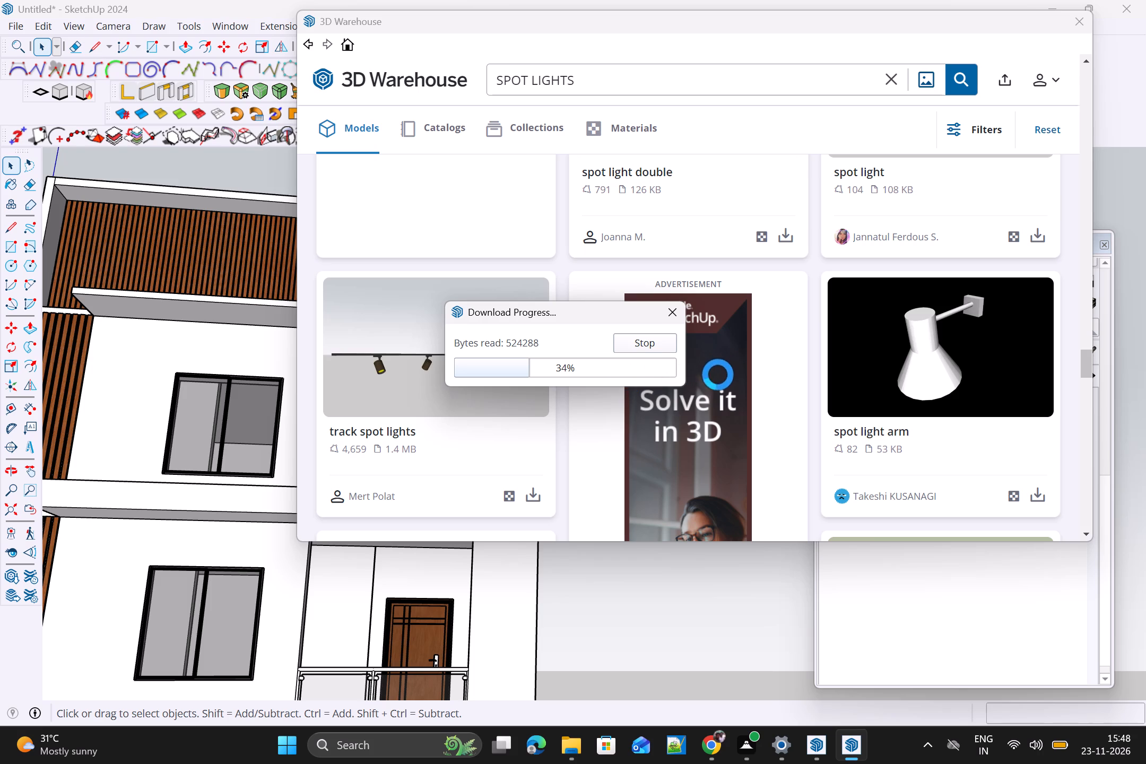
scroll(717, 376, "down", 3)
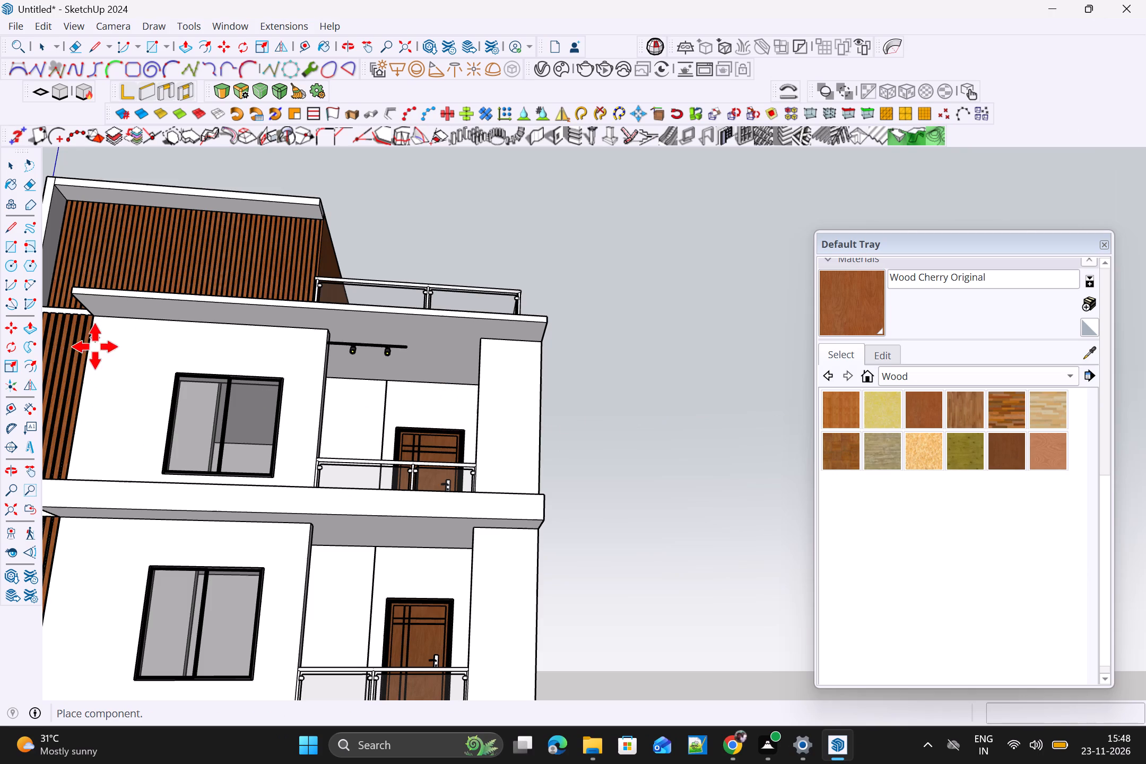
scroll(191, 306, "up", 3)
scroll(175, 336, "down", 3)
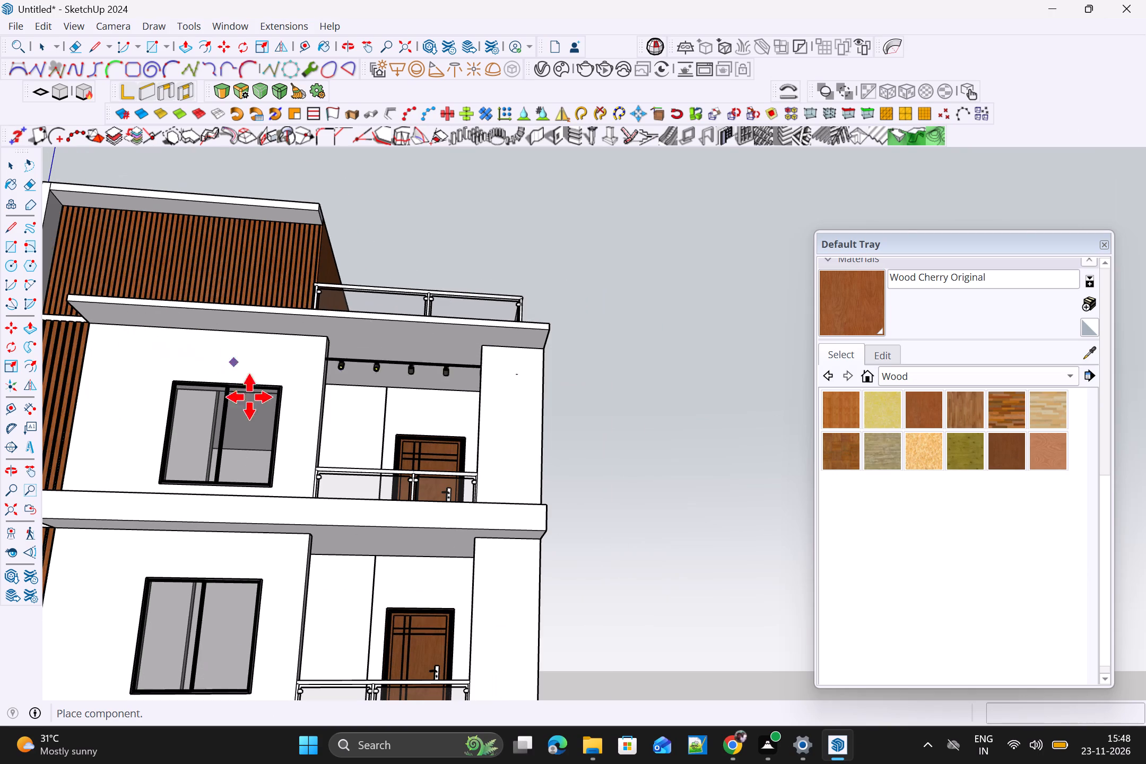
scroll(97, 331, "up", 1)
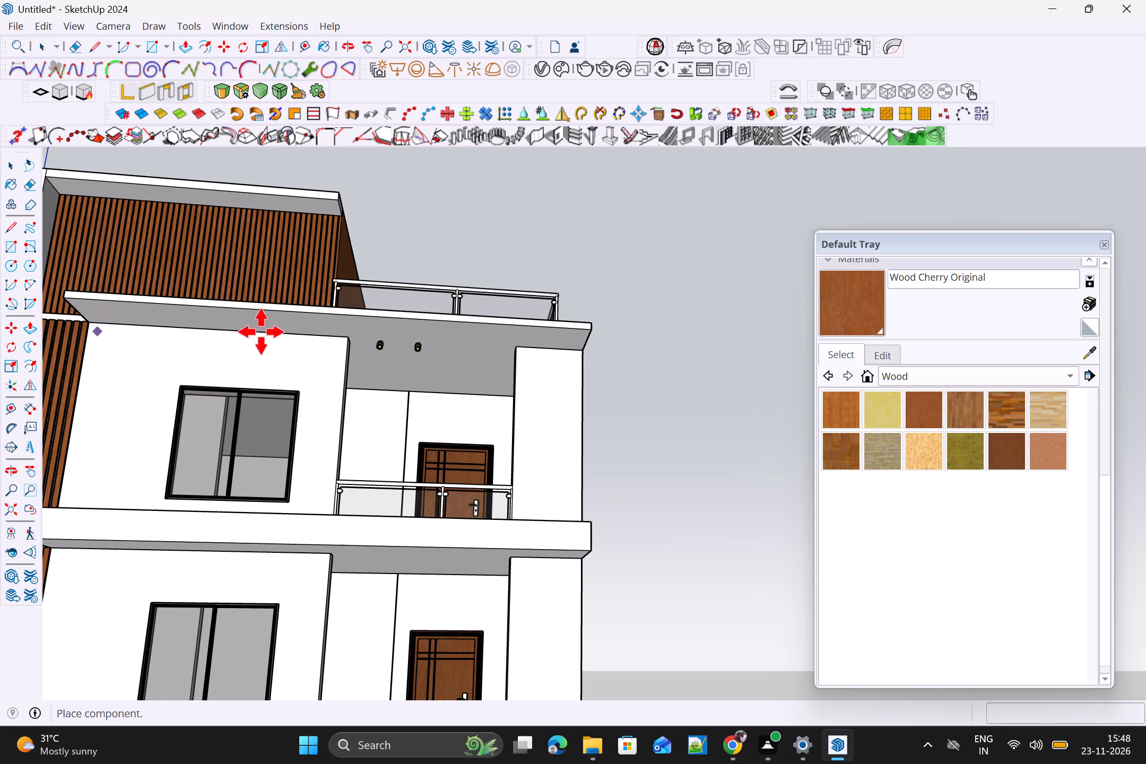
left_click(632, 457)
Close the Default Tray to clear the view of the placed track spot lights.
scroll(656, 471, "up", 4)
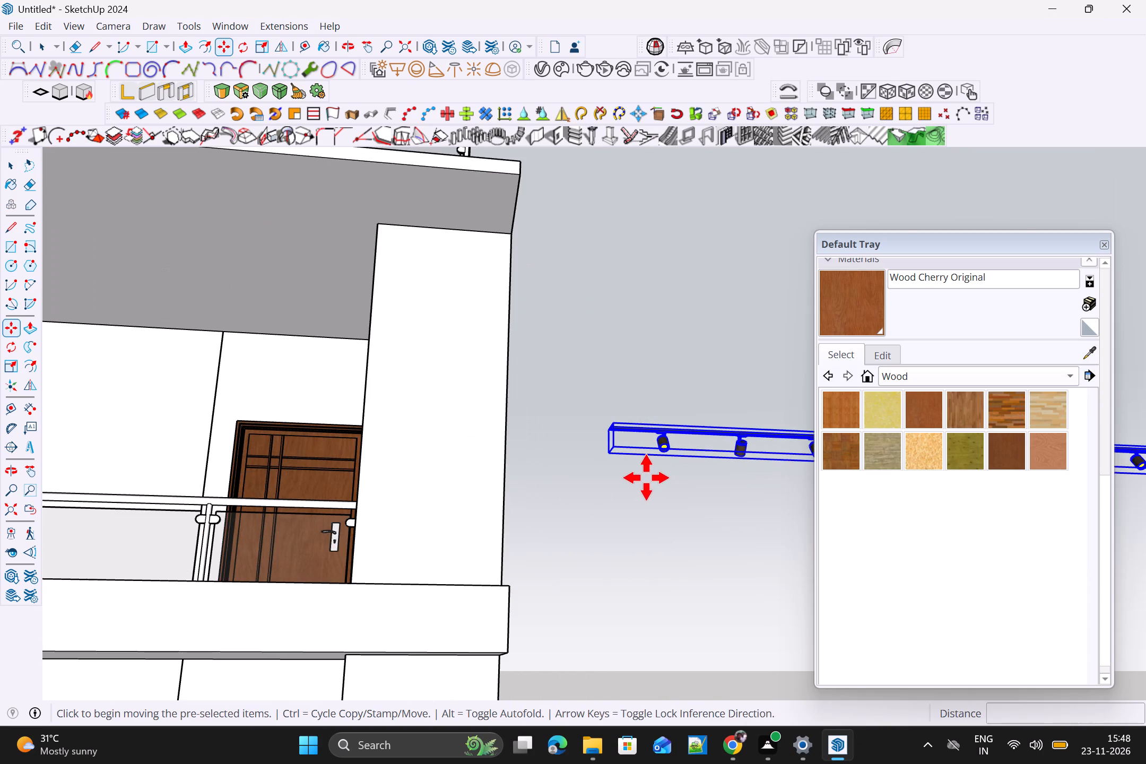
middle_click_drag(640, 530, 639, 548)
scroll(639, 548, "up", 1)
left_click(1104, 244)
Move the track spot lights by their end corner to the underside of the top balcony overhang, above the window wall.
scroll(765, 430, "down", 2)
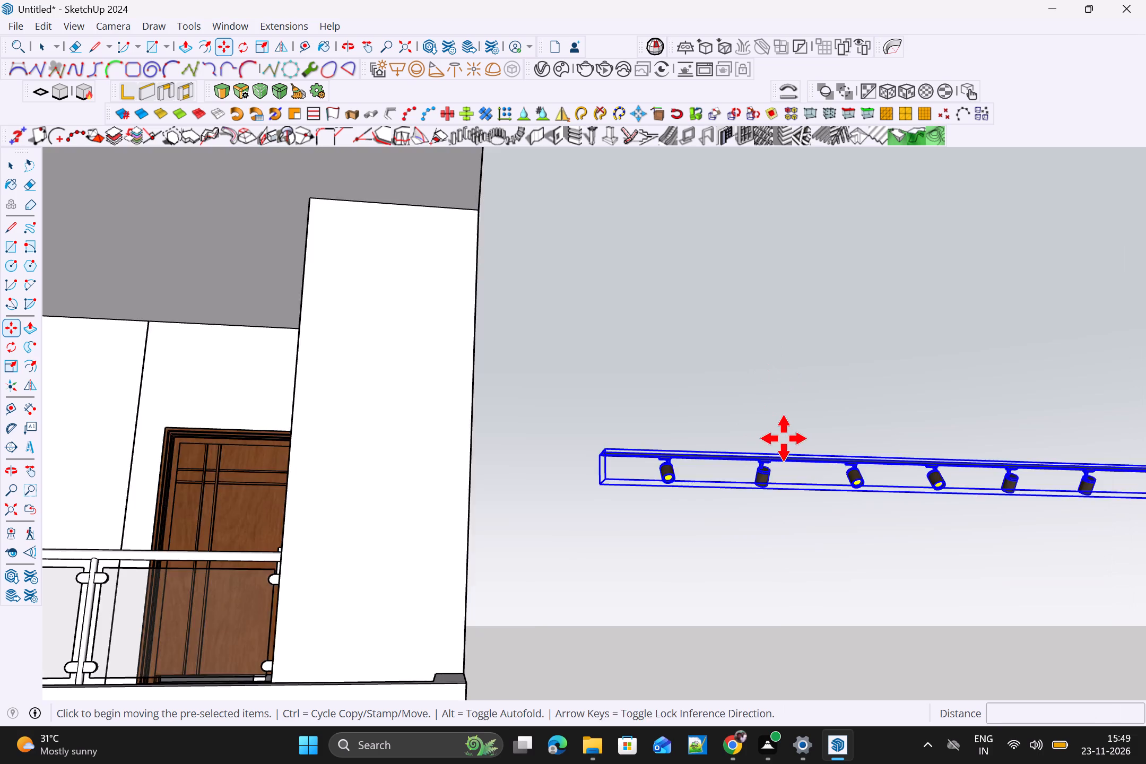
scroll(784, 438, "down", 6)
key("space")
scroll(707, 453, "up", 4)
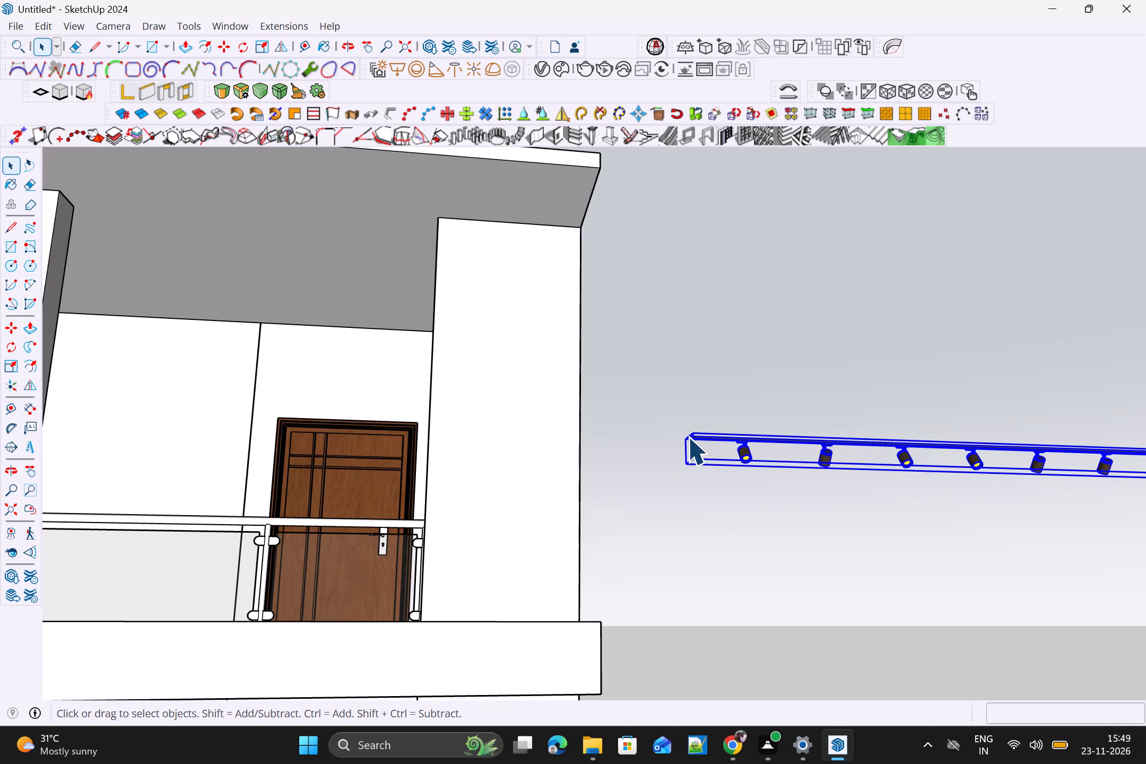
key("m")
scroll(683, 433, "up", 4)
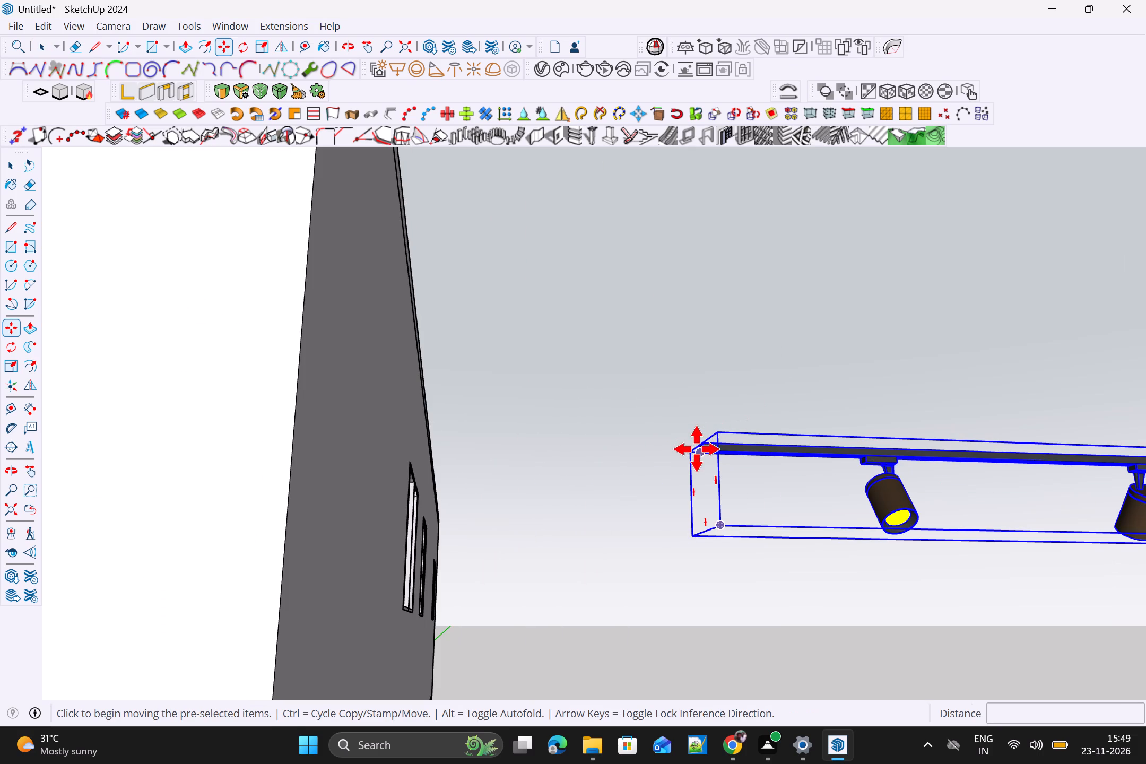
left_click(692, 452)
scroll(653, 465, "down", 20)
scroll(426, 325, "down", 6)
scroll(80, 271, "up", 3)
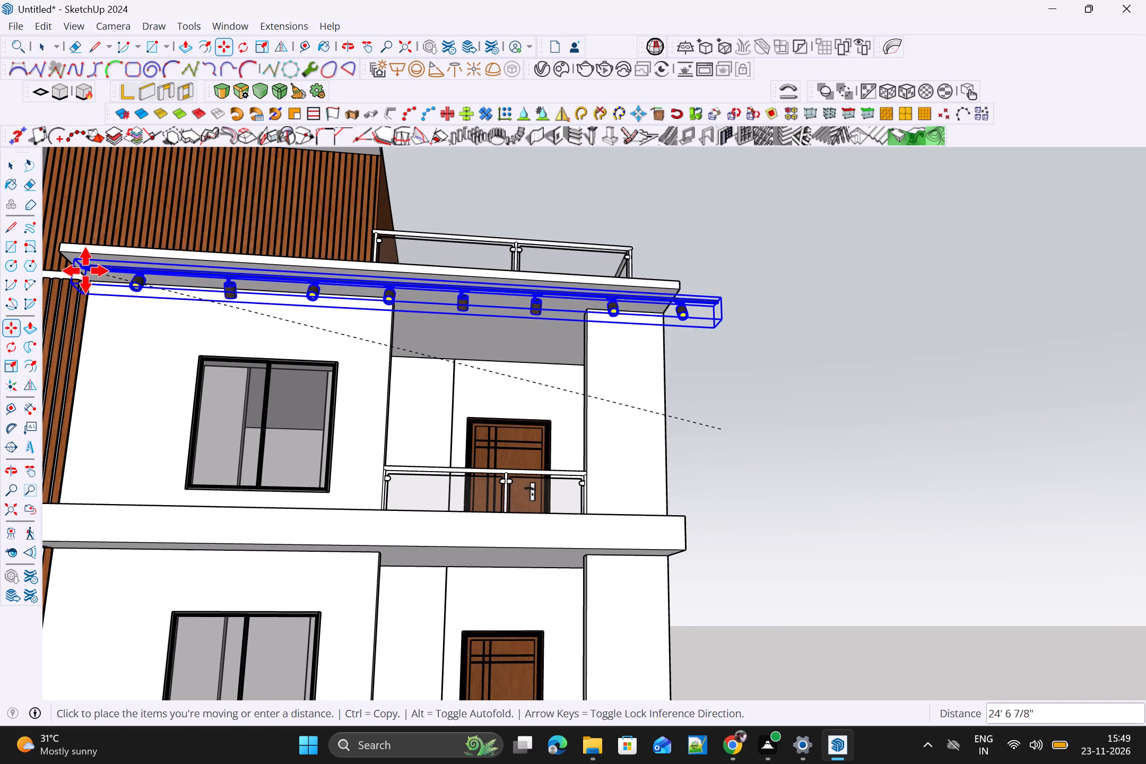
middle_click_drag(150, 276, 334, 259)
scroll(291, 255, "down", 6)
middle_click_drag(286, 270, 295, 270, "shift")
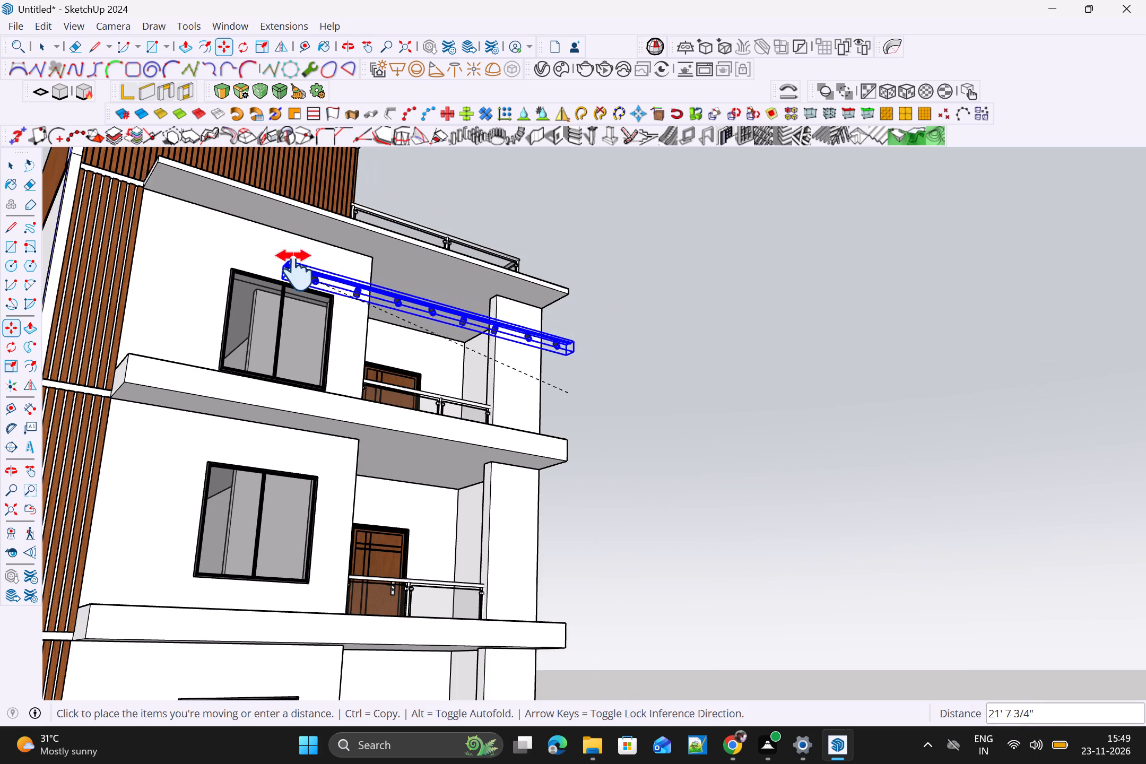
middle_click_drag(295, 270, 485, 279, "shift")
scroll(394, 215, "up", 4)
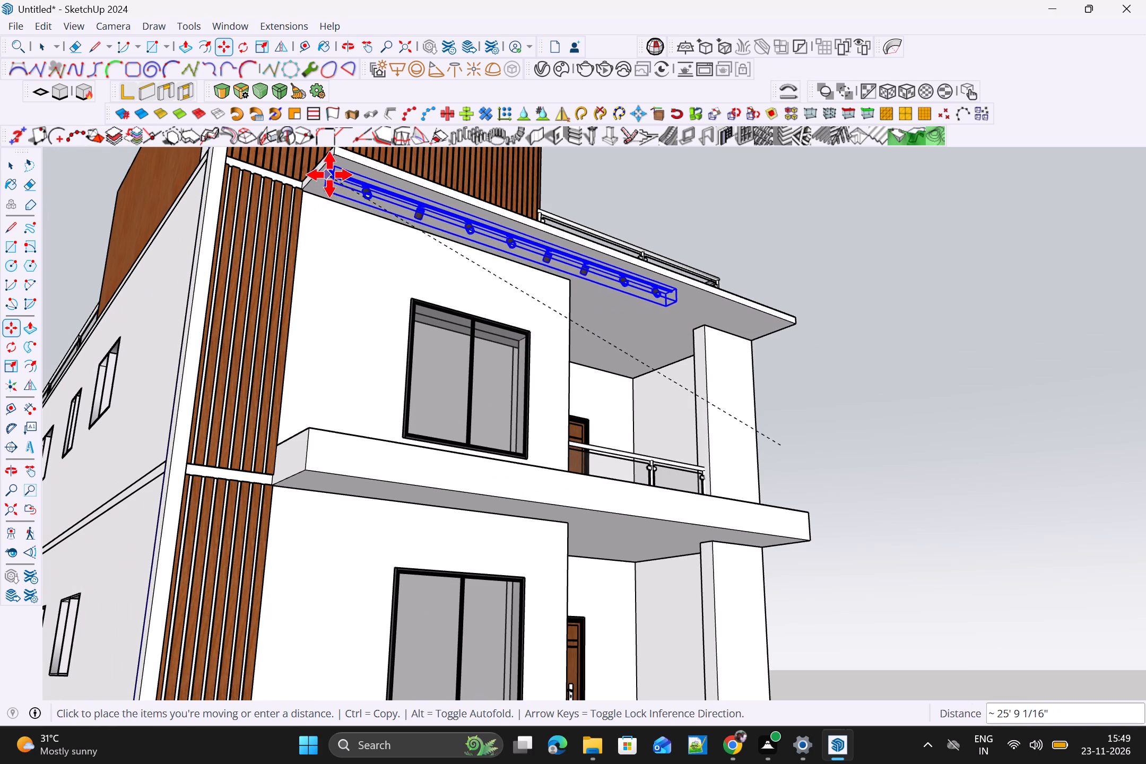
scroll(331, 175, "up", 4)
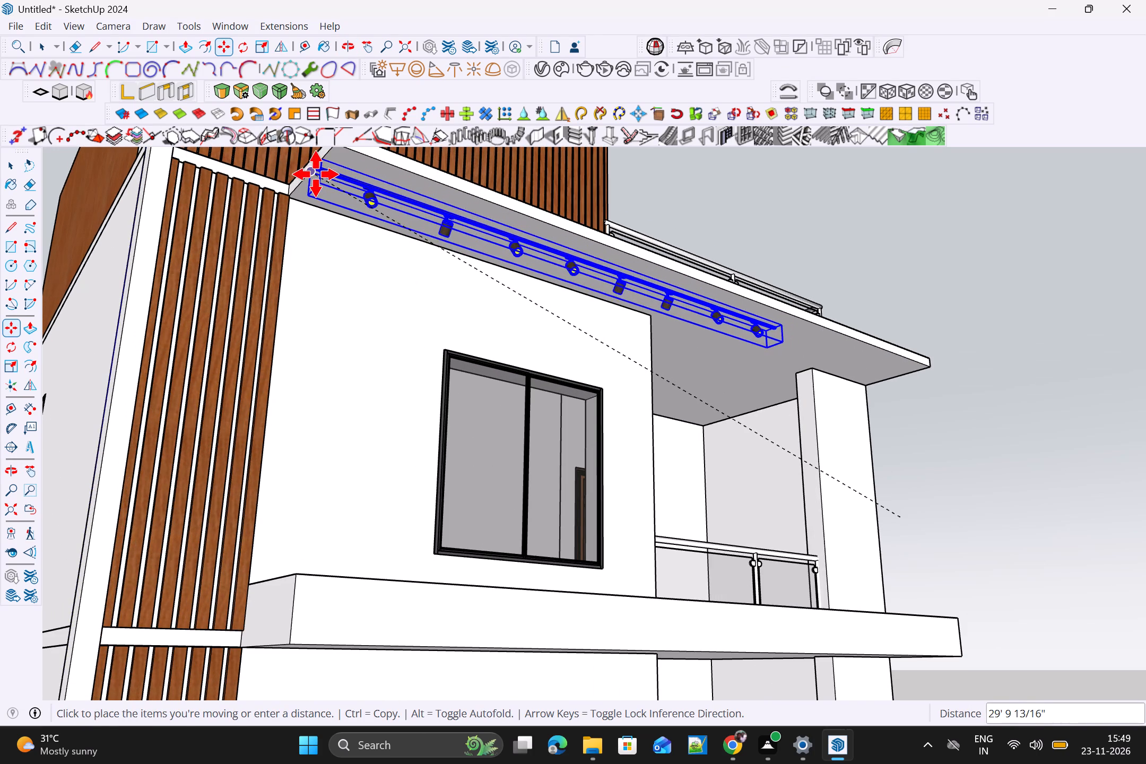
left_click(329, 182)
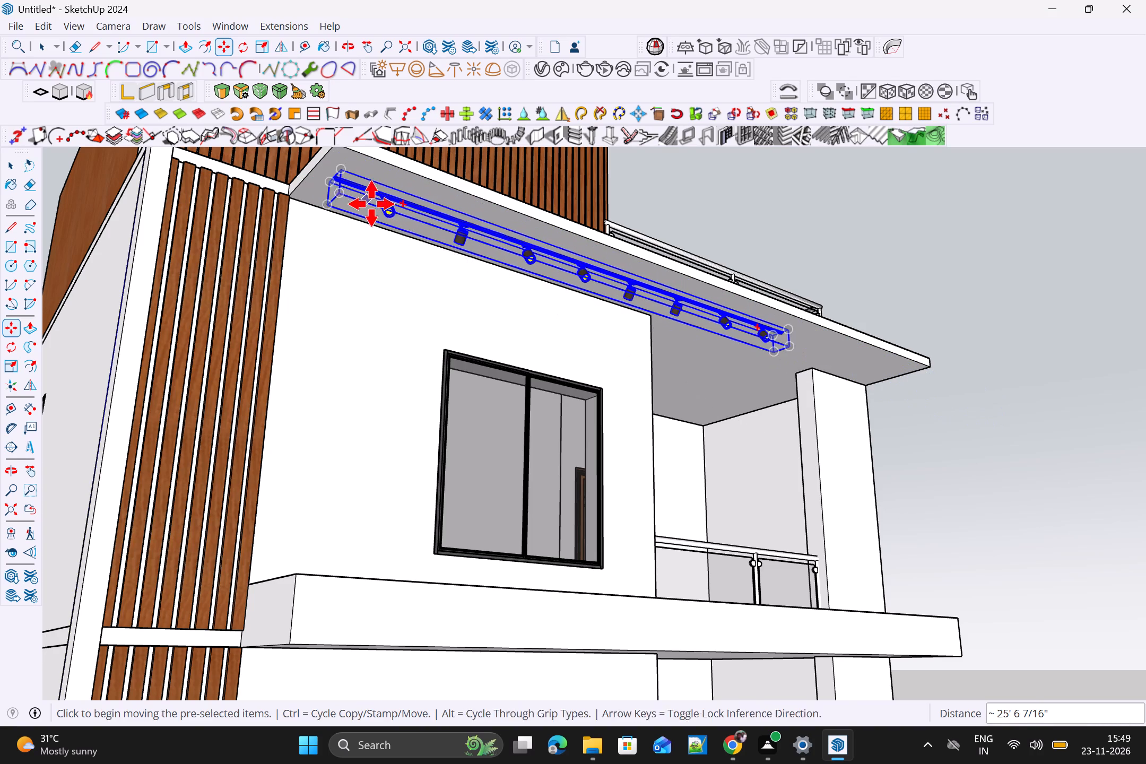
Shift the track spot lights slightly closer to the wall, against the underside of the top overhang.
scroll(340, 209, "up", 1)
middle_click_drag(394, 253, 630, 434)
scroll(546, 320, "up", 1)
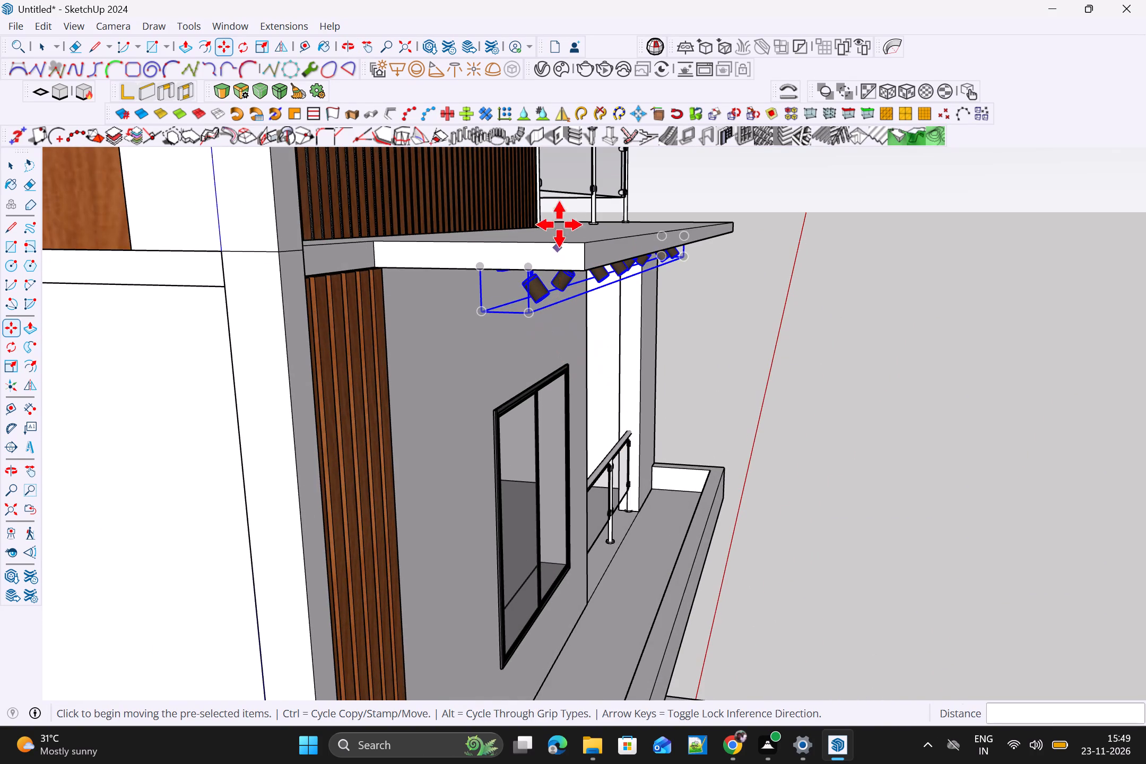
scroll(543, 271, "down", 4)
scroll(584, 177, "up", 1)
scroll(601, 307, "down", 4)
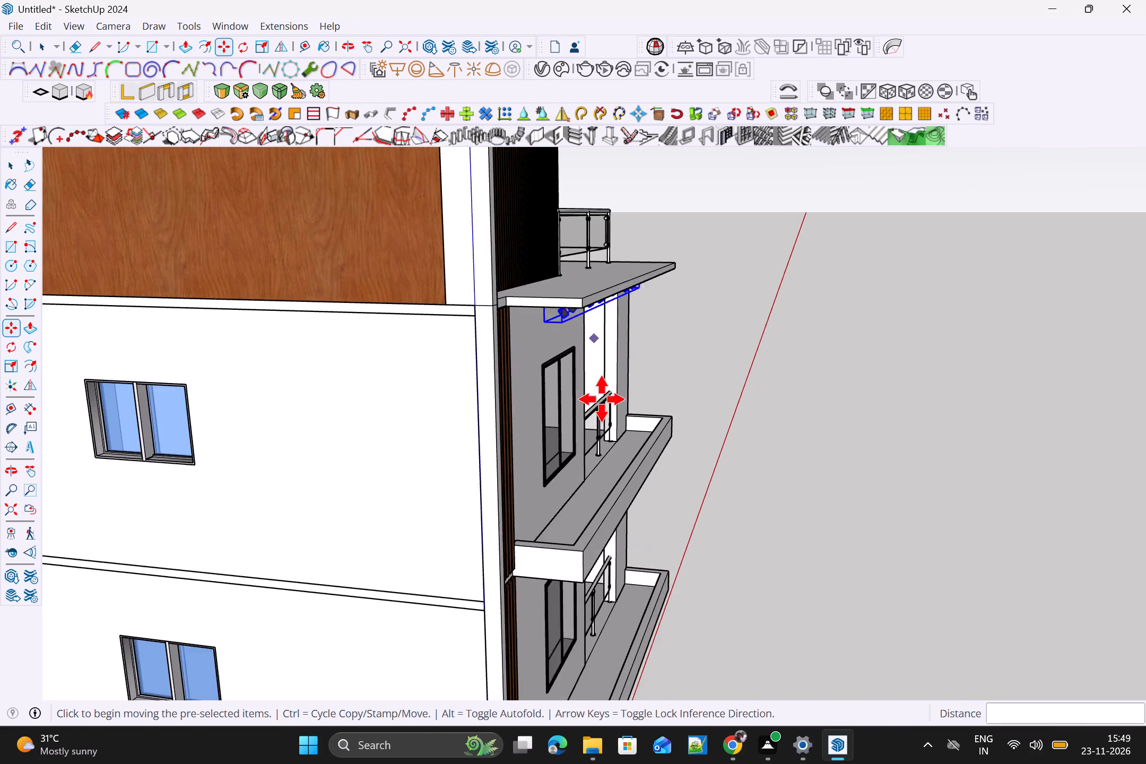
middle_click_drag(602, 393, 607, 264)
scroll(571, 266, "up", 9)
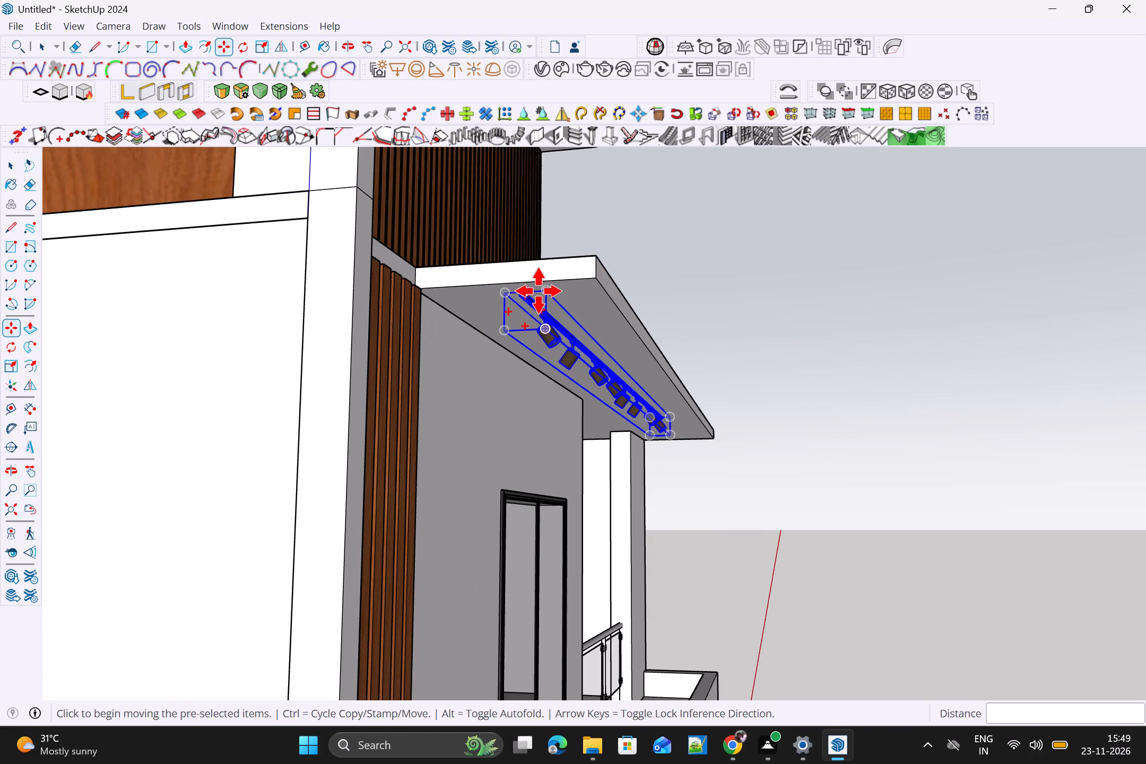
left_click(542, 293)
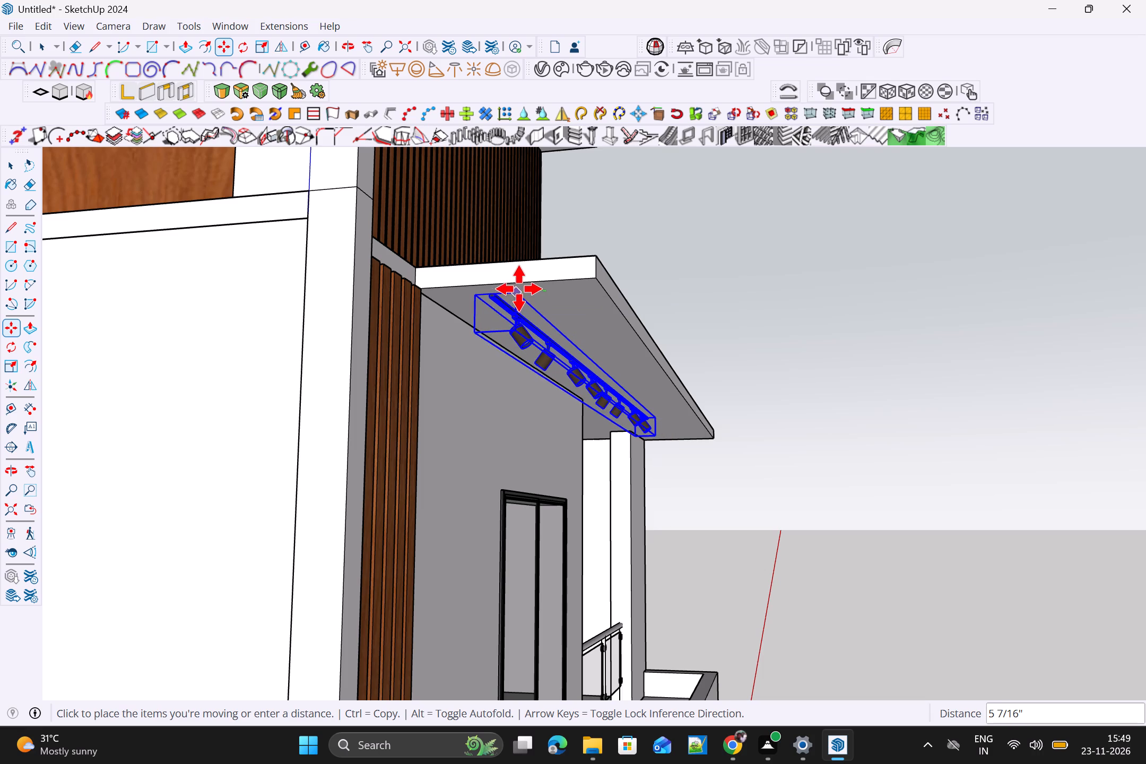
left_click(528, 288)
Nudge the track spot lights about 2 inches along the overhang, away from its wood-strip end.
scroll(605, 319, "down", 4)
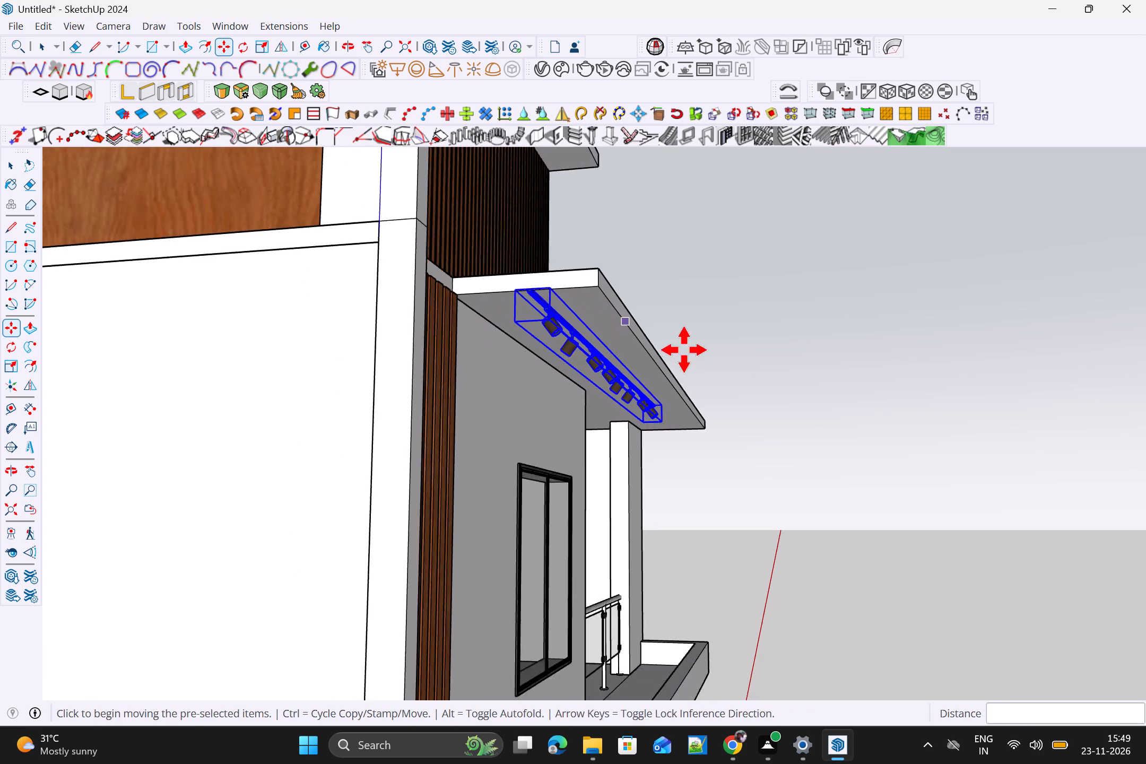
scroll(768, 390, "up", 1)
middle_click_drag(736, 399, 280, 356)
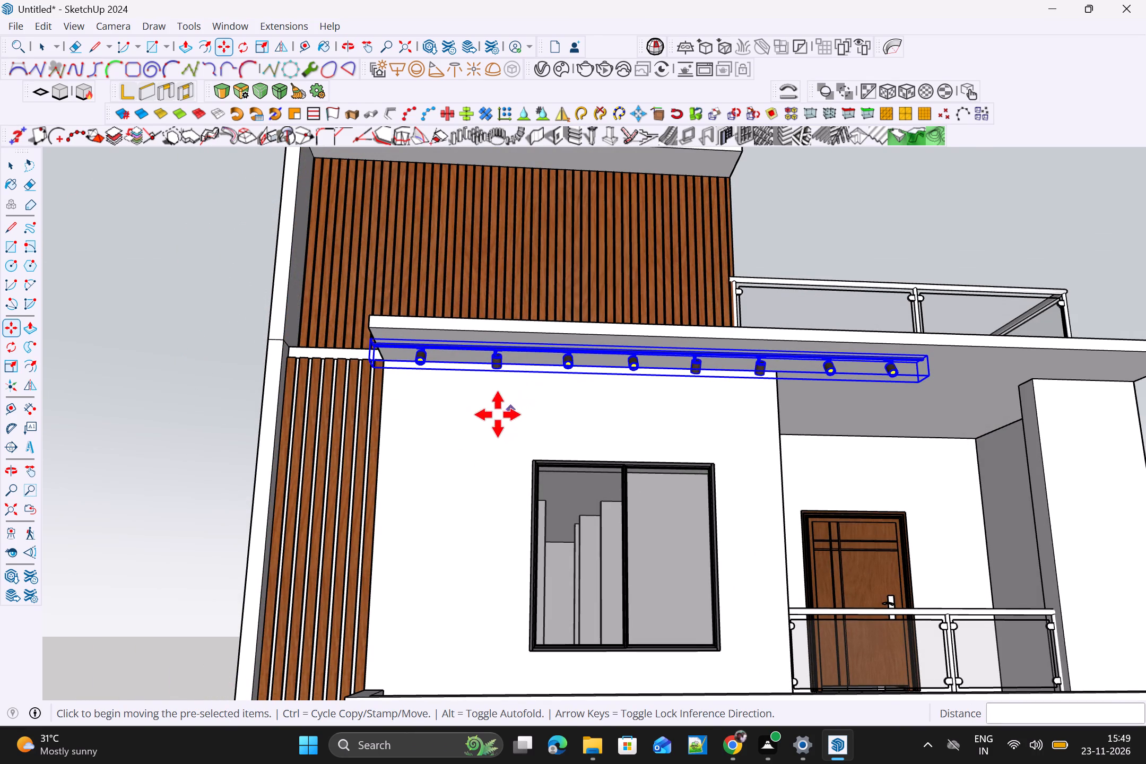
scroll(758, 464, "up", 4)
scroll(768, 421, "up", 3)
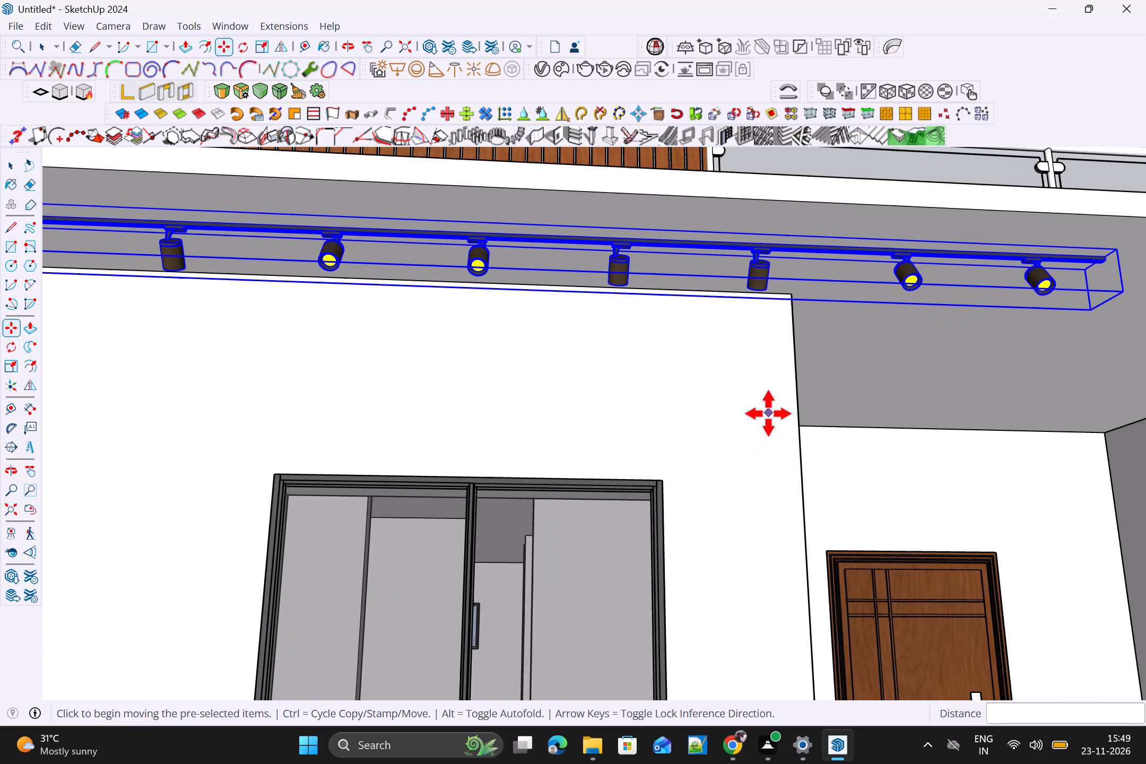
scroll(766, 414, "down", 10)
scroll(838, 486, "down", 1)
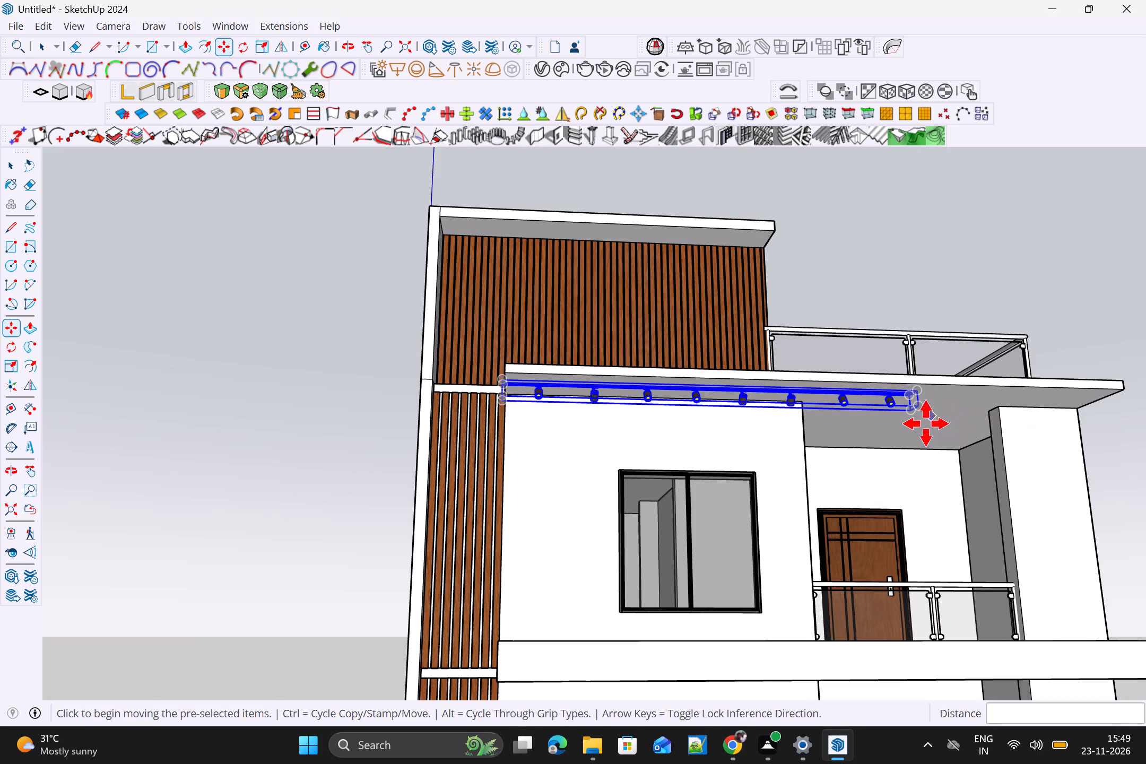
scroll(953, 419, "up", 3)
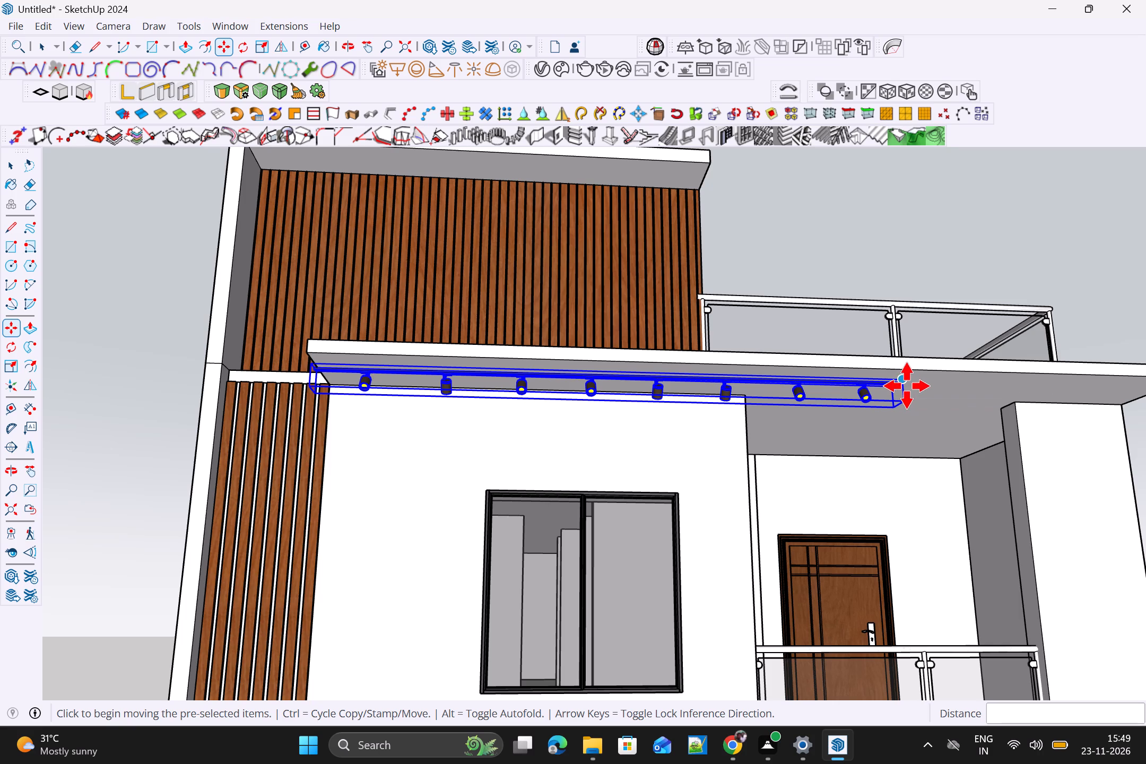
scroll(448, 418, "down", 2)
scroll(220, 397, "up", 4)
scroll(346, 394, "up", 9)
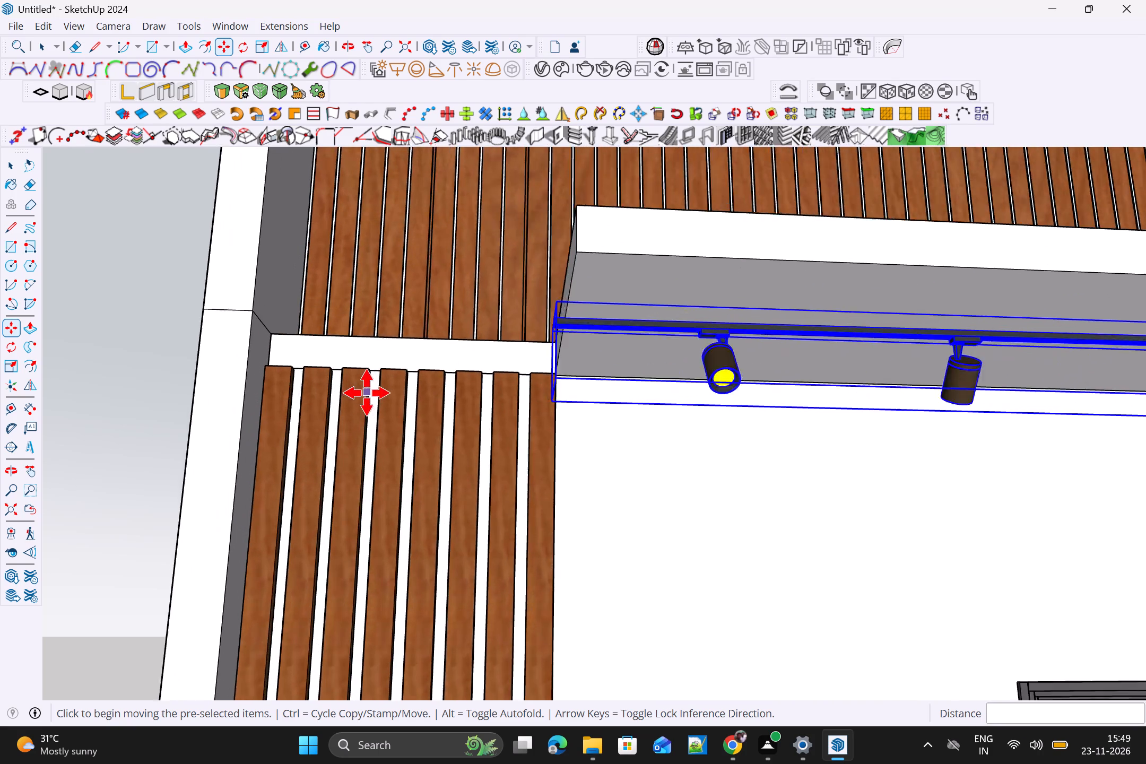
left_click(613, 280)
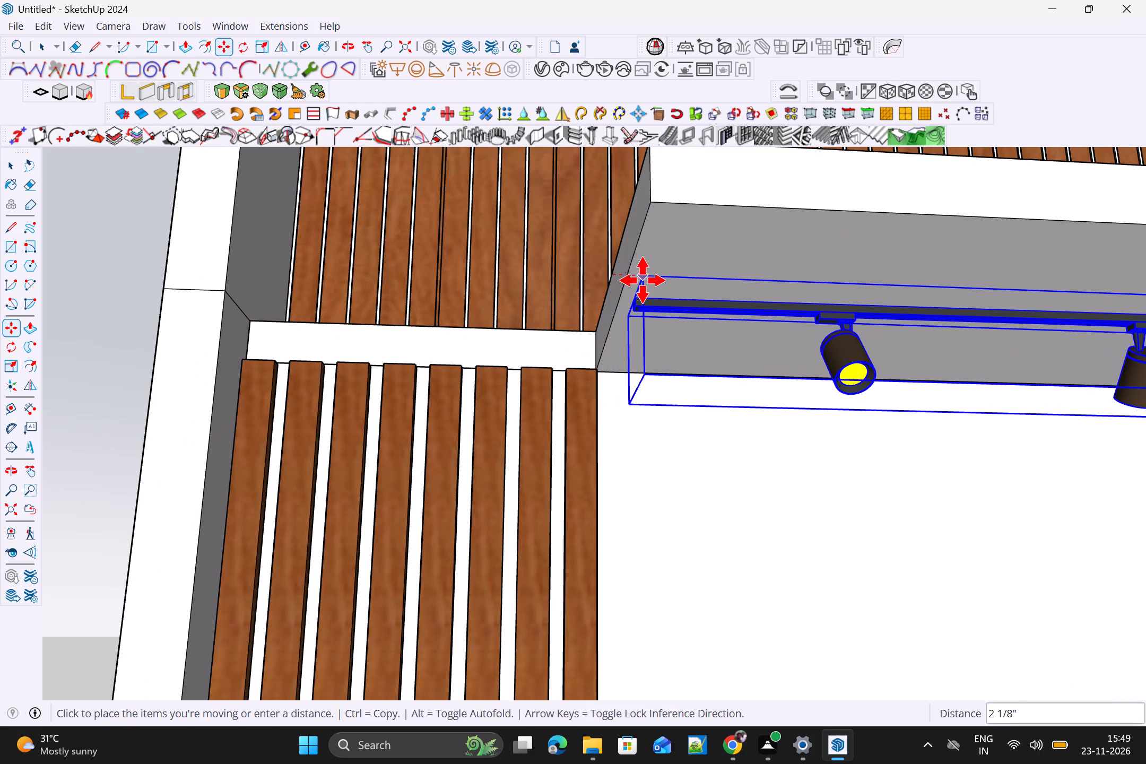
left_click(648, 281)
Copy the track spot lights 10' 4" straight down to the underside of the balcony slab one floor below.
scroll(665, 306, "down", 10)
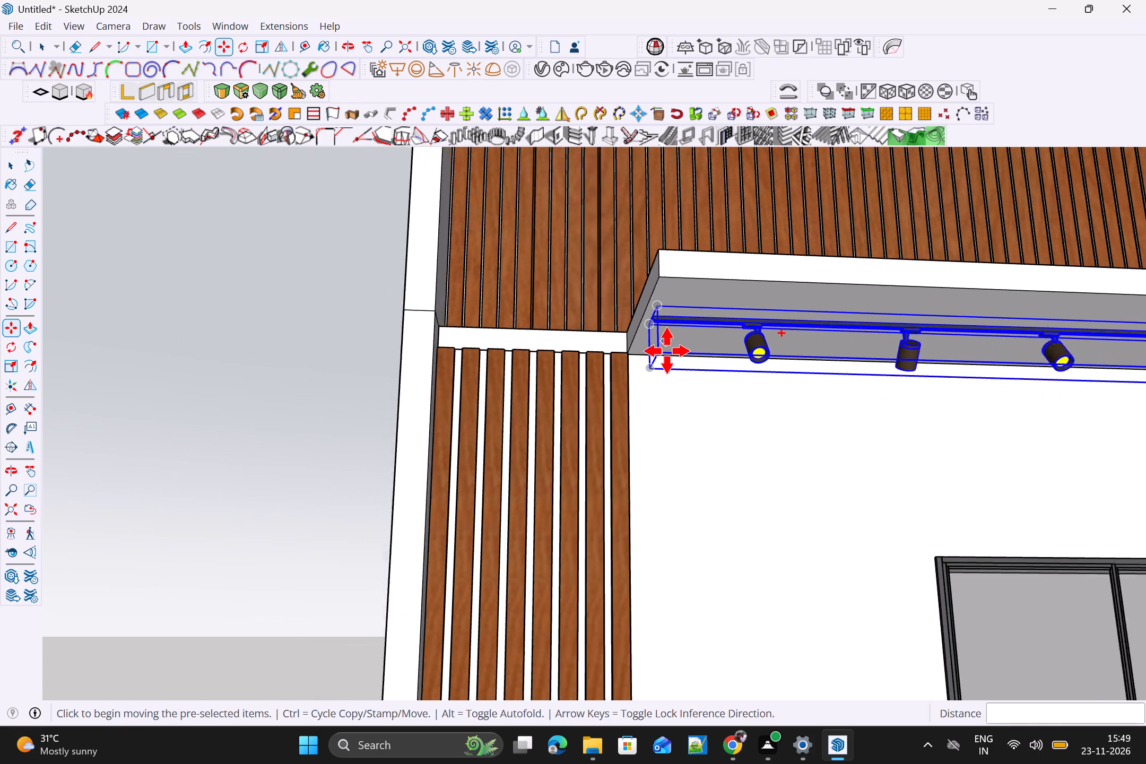
scroll(667, 351, "down", 18)
scroll(997, 355, "up", 4)
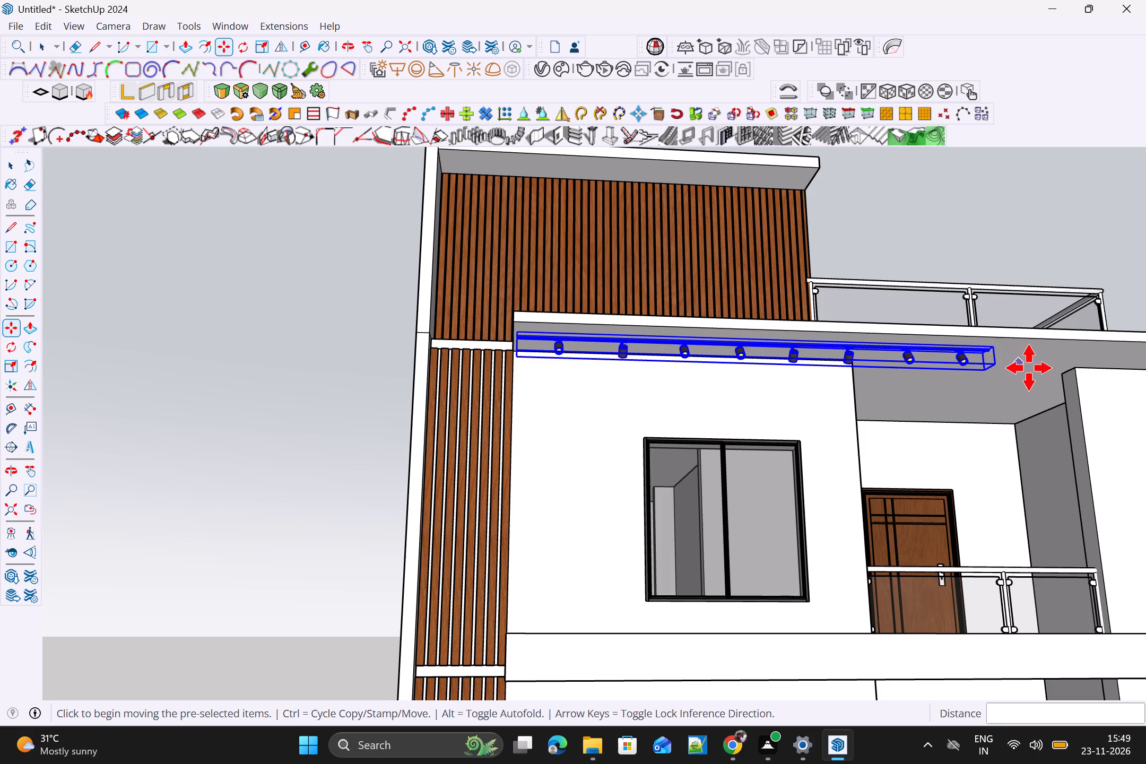
scroll(889, 324, "up", 1, "shift")
scroll(979, 357, "down", 6, "shift")
middle_click_drag(984, 425, 924, 418, "shift")
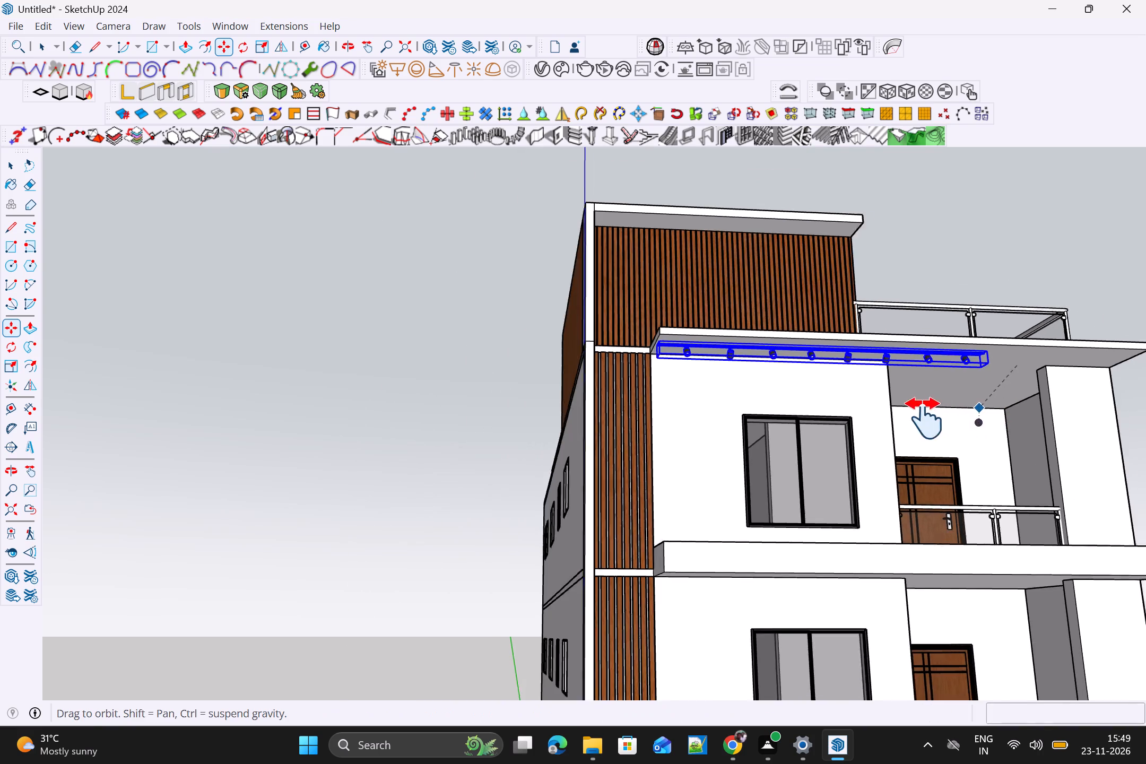
middle_click_drag(924, 418, 808, 380, "shift")
scroll(850, 401, "up", 1, "shift")
scroll(801, 340, "up", 1, "shift")
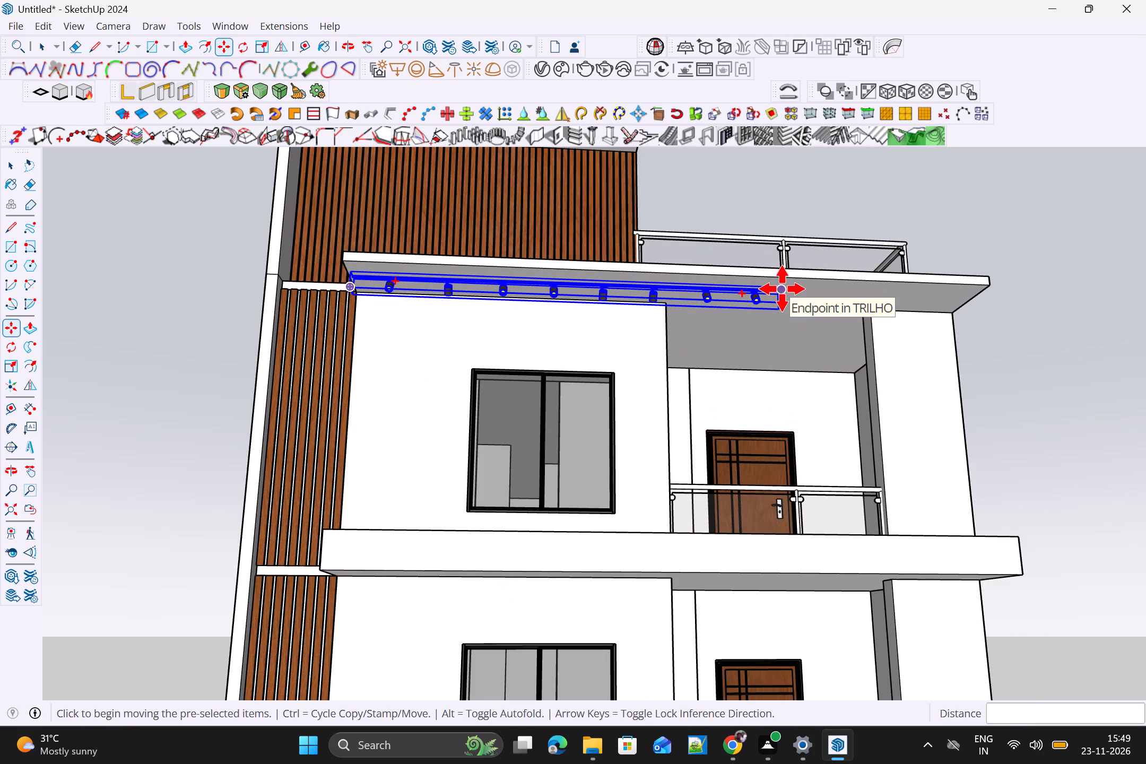
left_click(782, 289)
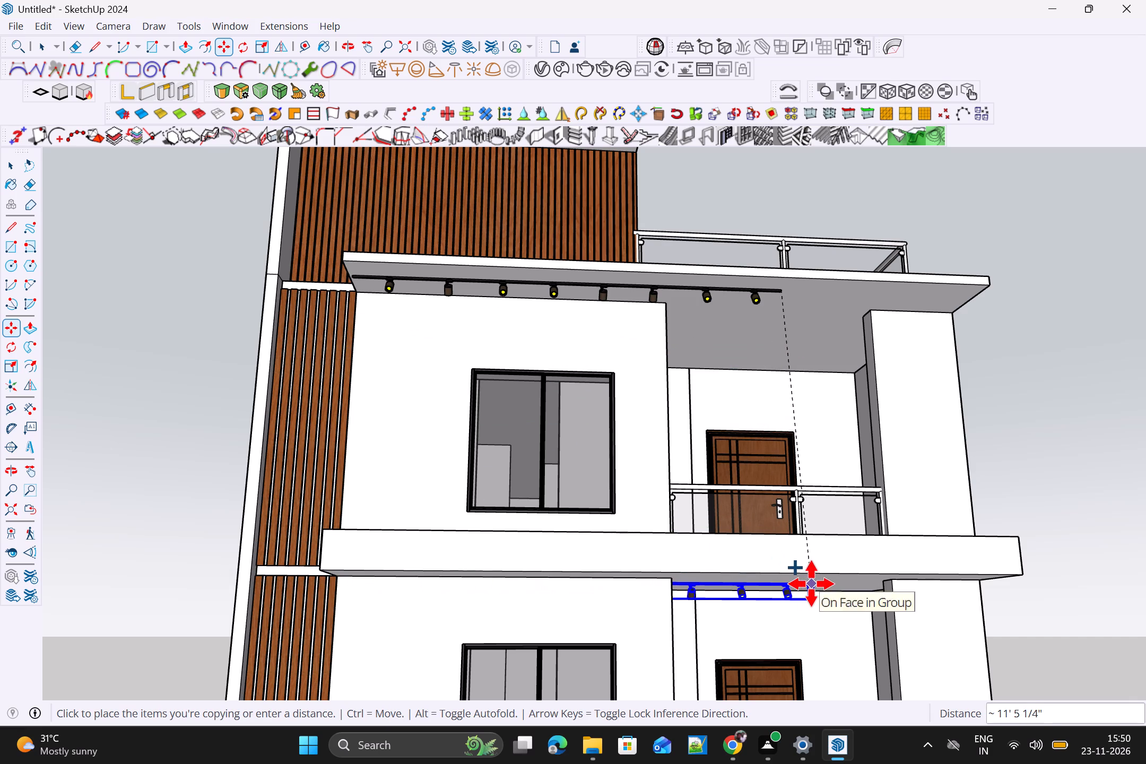
middle_click_drag(822, 544, 868, 364, "shift")
scroll(866, 372, "up", 1, "shift")
scroll(831, 354, "up", 4)
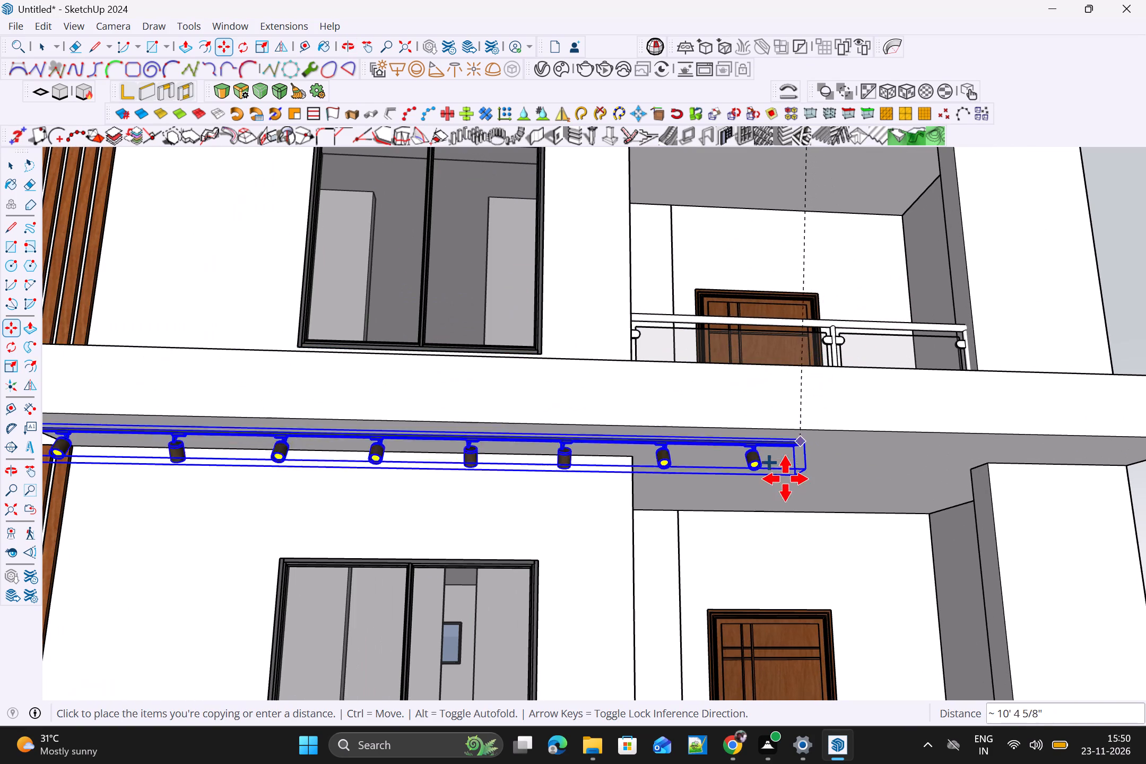
scroll(823, 452, "down", 3)
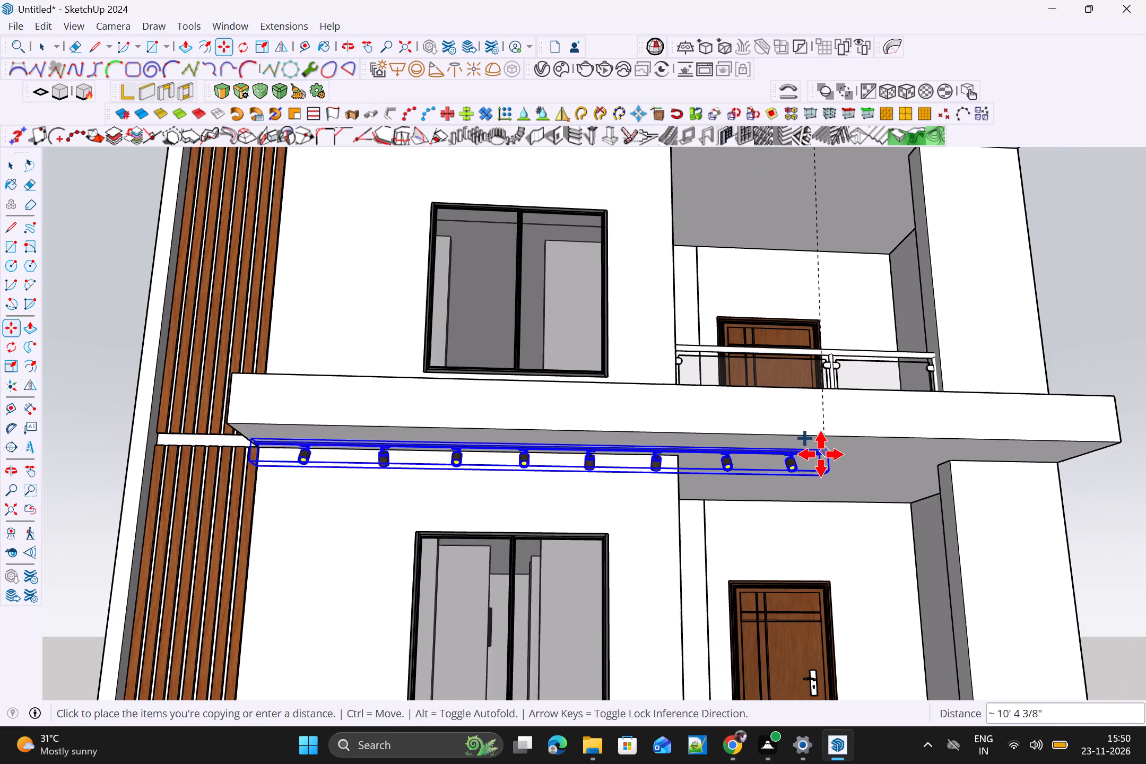
middle_click_drag(887, 409, 953, 310, "shift")
scroll(920, 380, "up", 1, "shift")
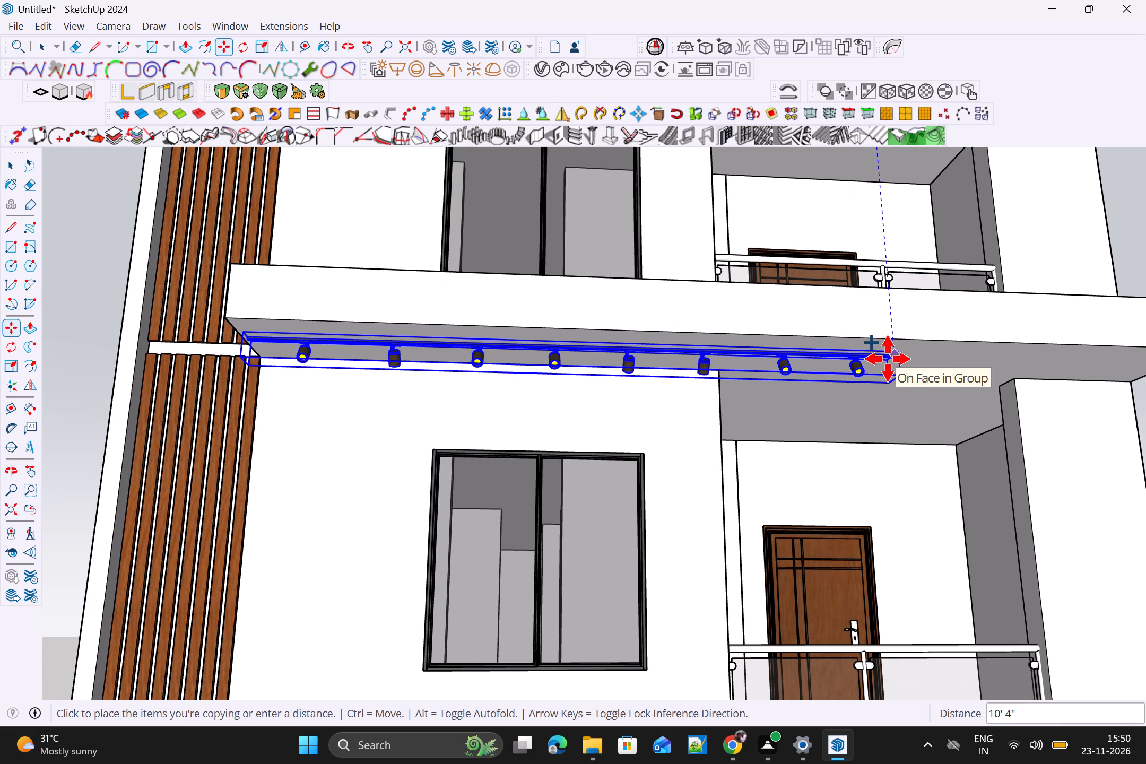
left_click(888, 359)
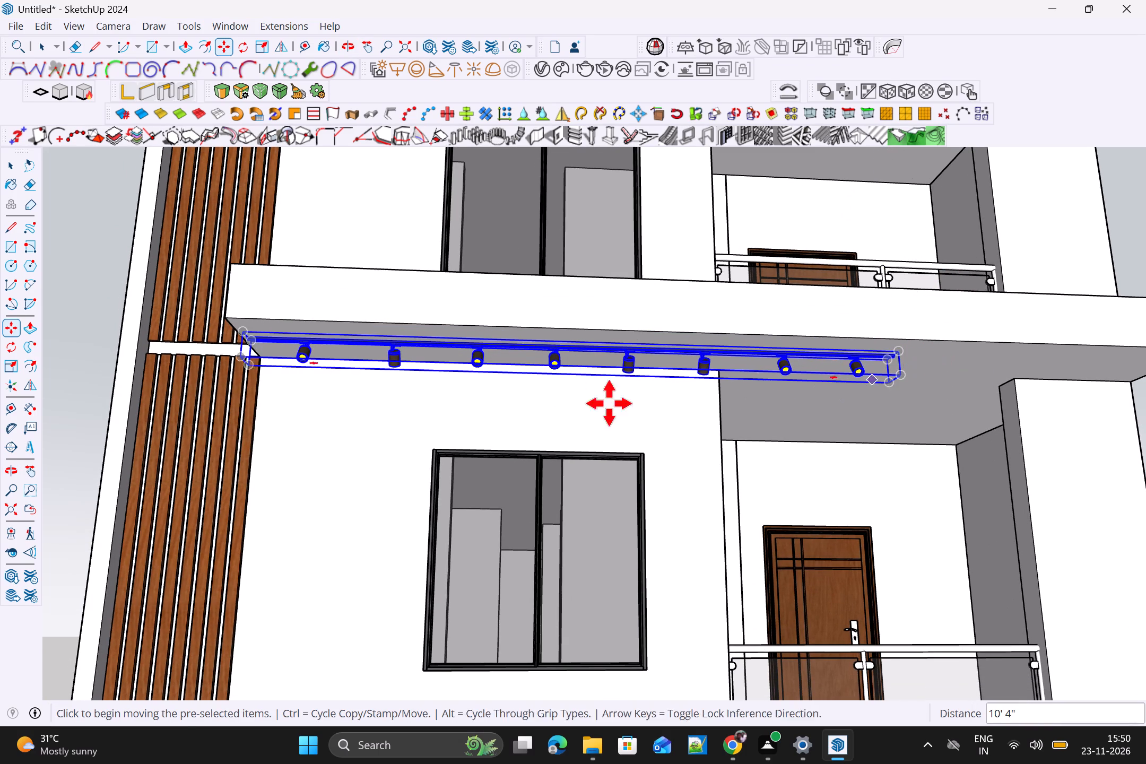
Nudge the copied track spot lights slightly along the slab's underside, away from the wood-strip end.
scroll(440, 387, "up", 3)
scroll(233, 352, "up", 4)
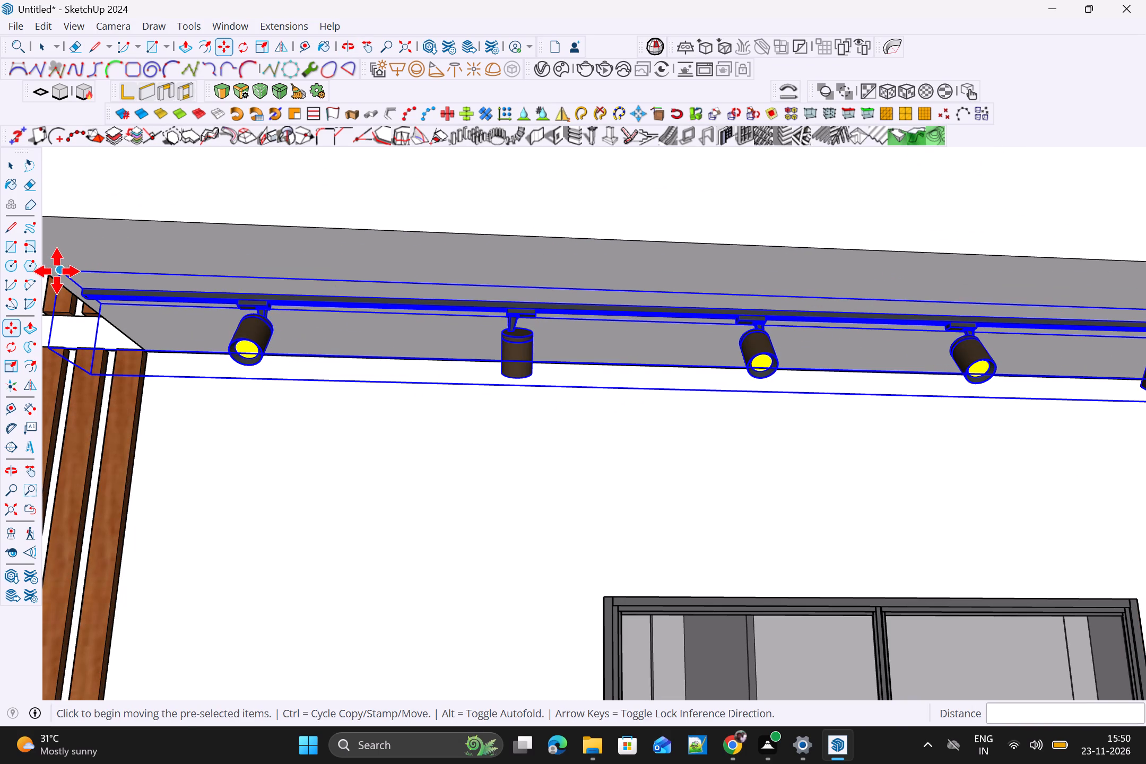
left_click(57, 271)
left_click(80, 274)
Scale the track spot lights under the middle slab lengthwise to about 0.74, so their track ends at the wall's corner.
scroll(162, 283, "down", 11)
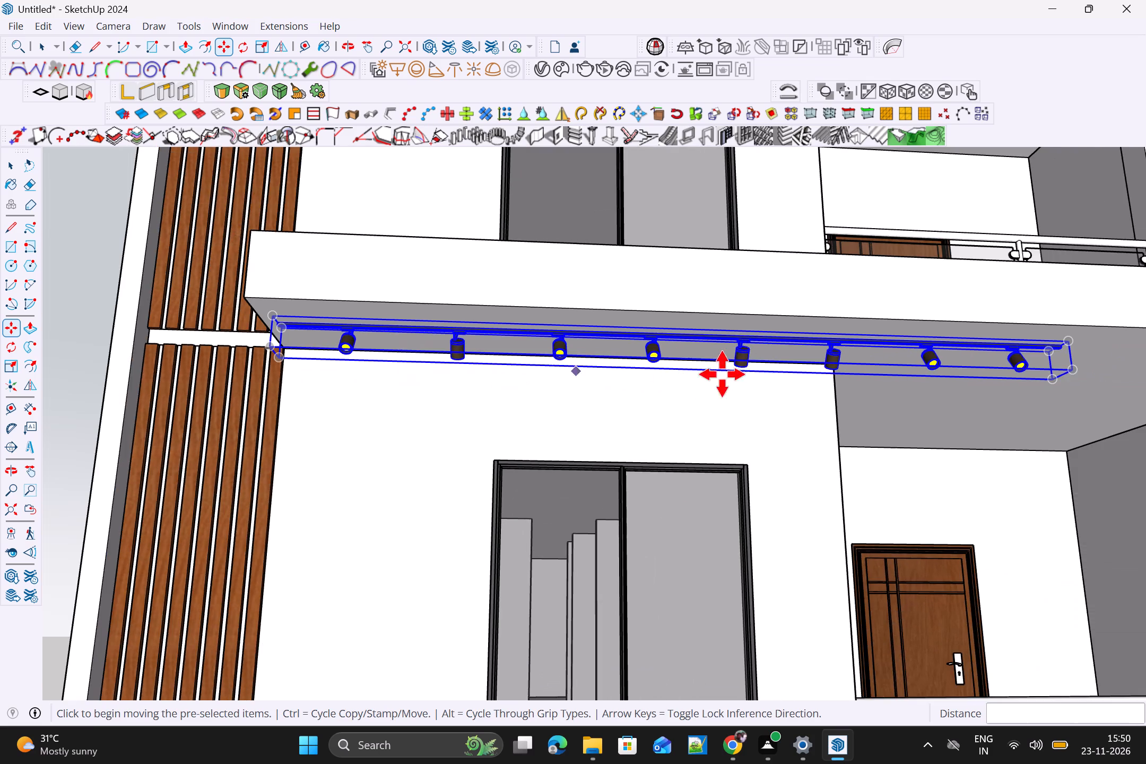
scroll(760, 376, "down", 4)
key("s")
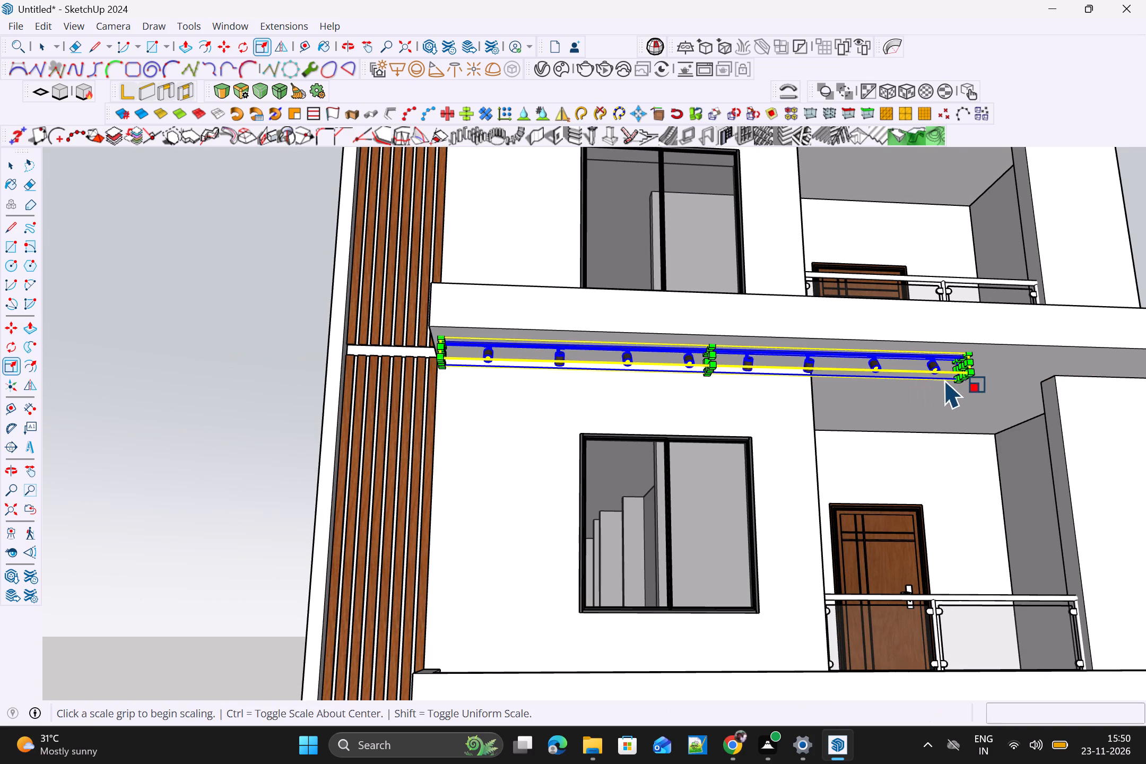
scroll(959, 374, "up", 8)
left_click_drag(952, 363, 947, 363)
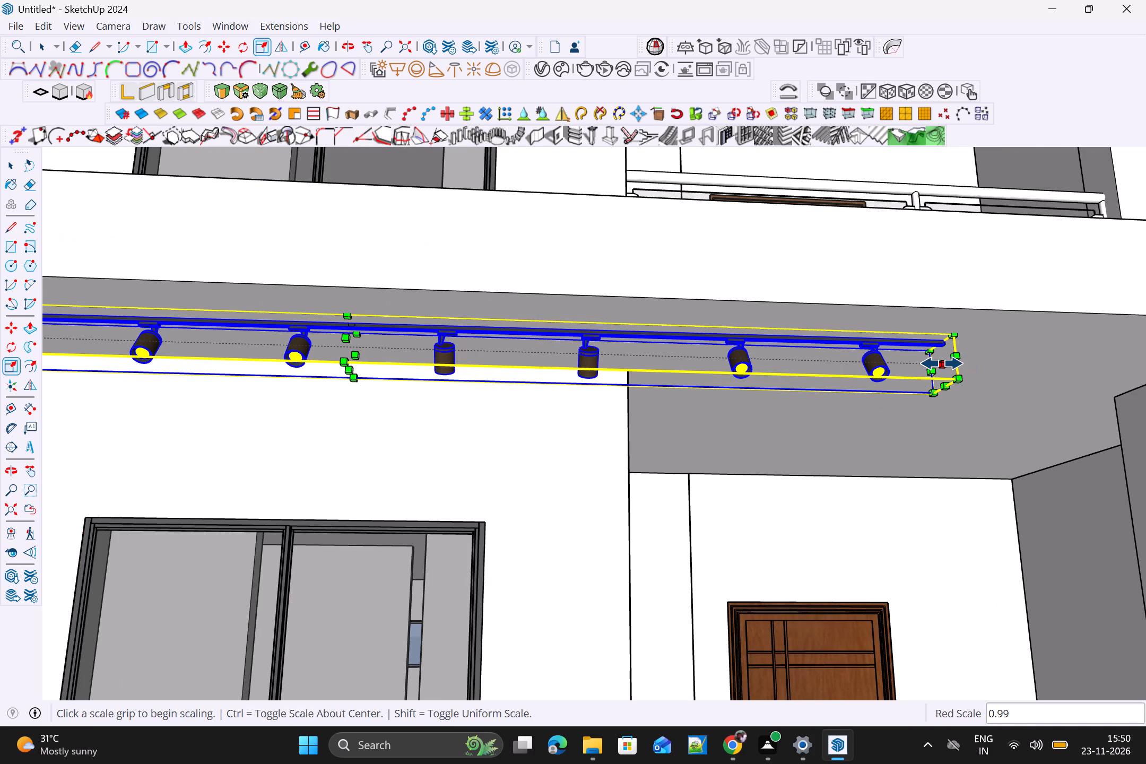
left_click_drag(942, 363, 615, 367)
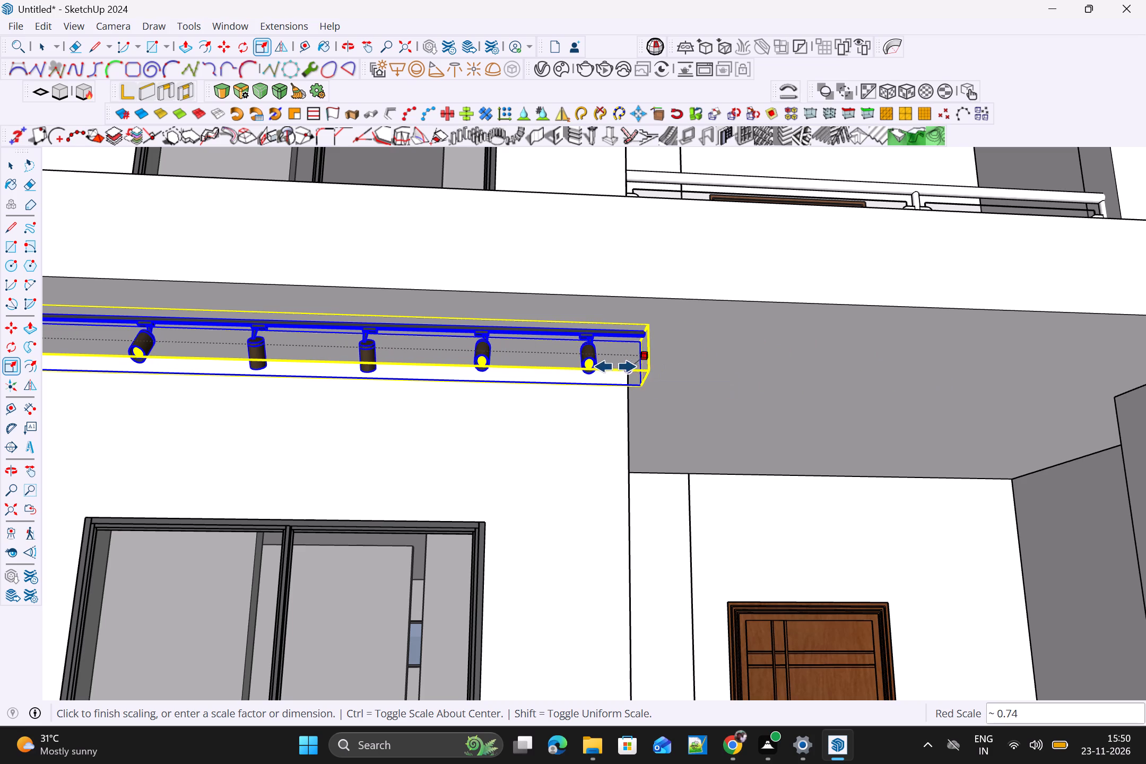
left_click_drag(615, 367, 618, 363)
left_click(619, 363)
scroll(663, 369, "down", 5)
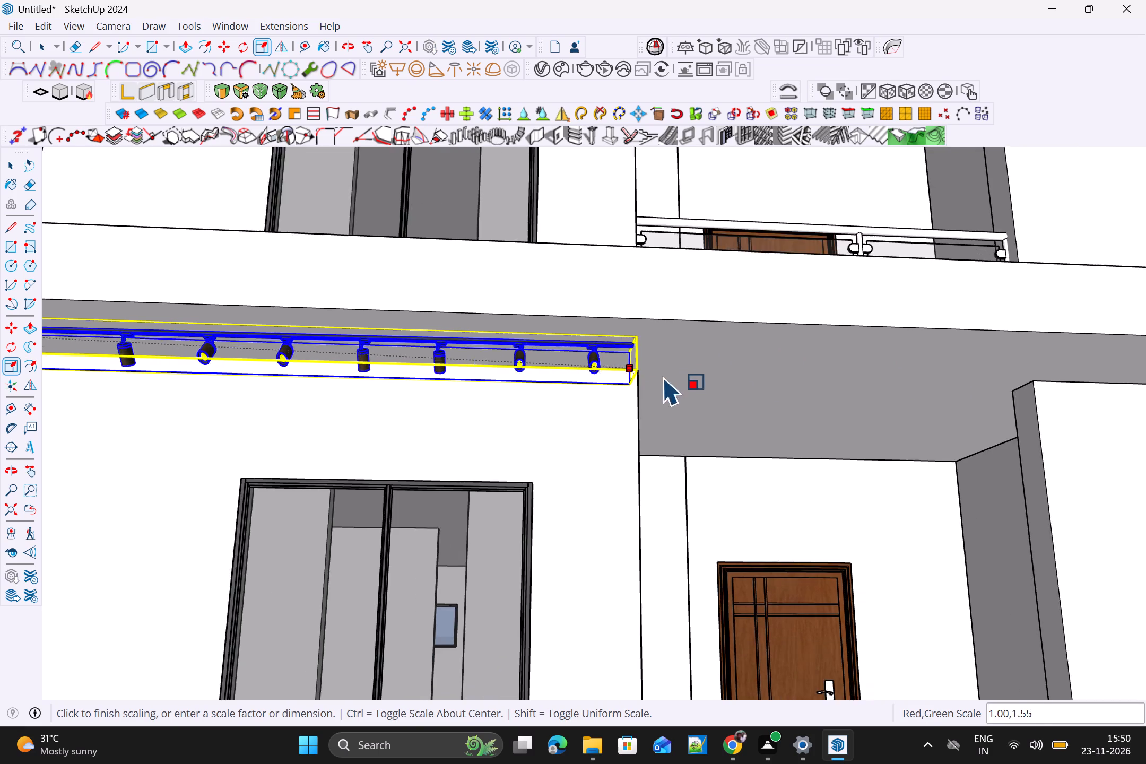
scroll(664, 376, "down", 12)
scroll(642, 368, "up", 2)
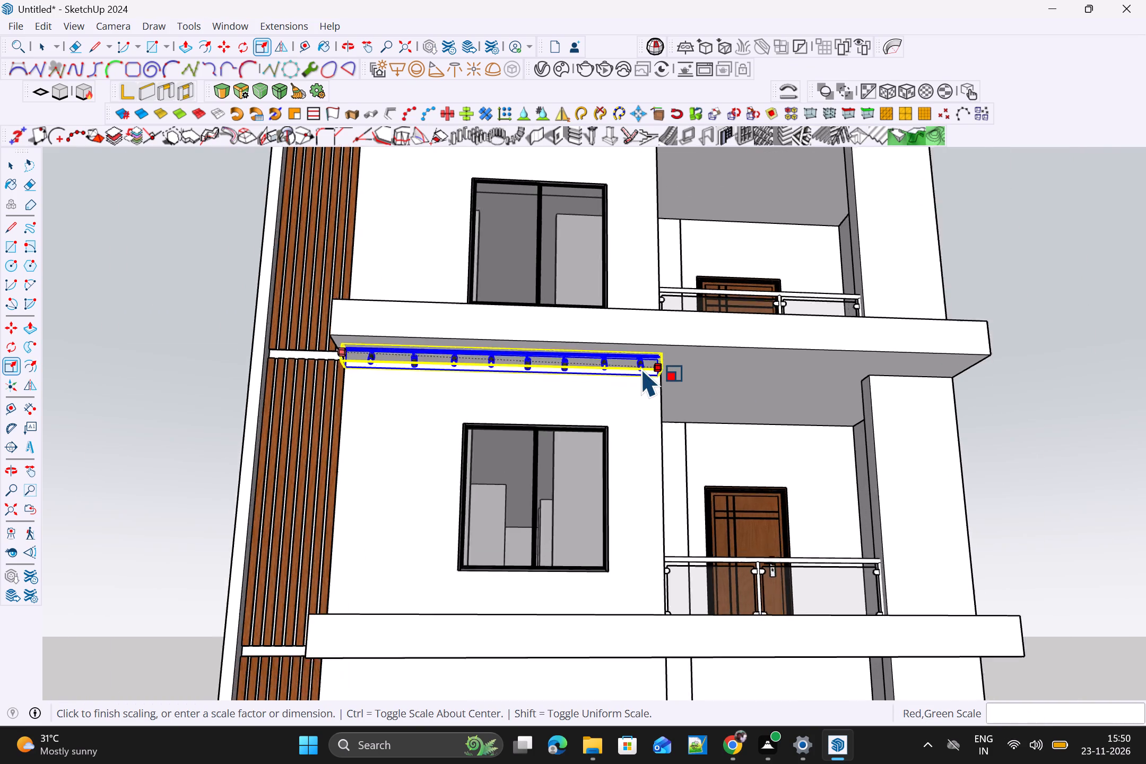
scroll(642, 368, "up", 7)
left_click(630, 363)
scroll(640, 363, "down", 6)
key("space")
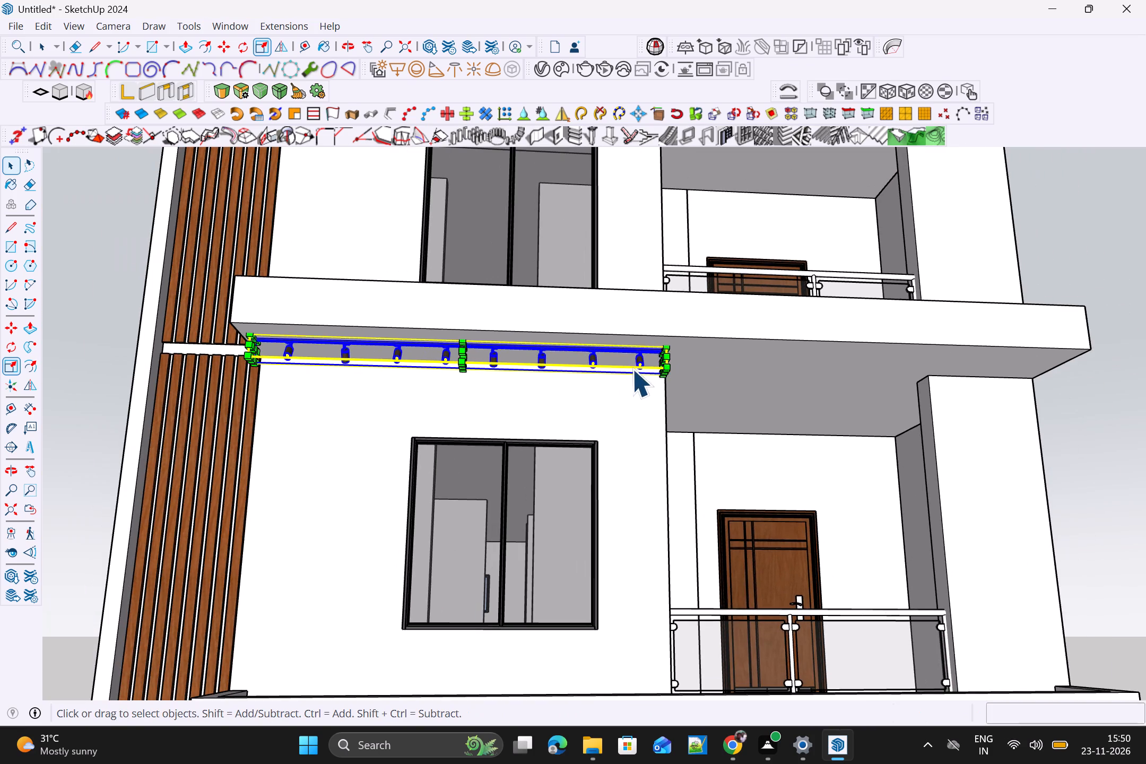
Scale the track spot lights under the top overhang lengthwise to about 0.73, ending the track at the wall's corner.
scroll(353, 363, "down", 5)
scroll(472, 265, "down", 5)
middle_click_drag(485, 266, 485, 340, "shift")
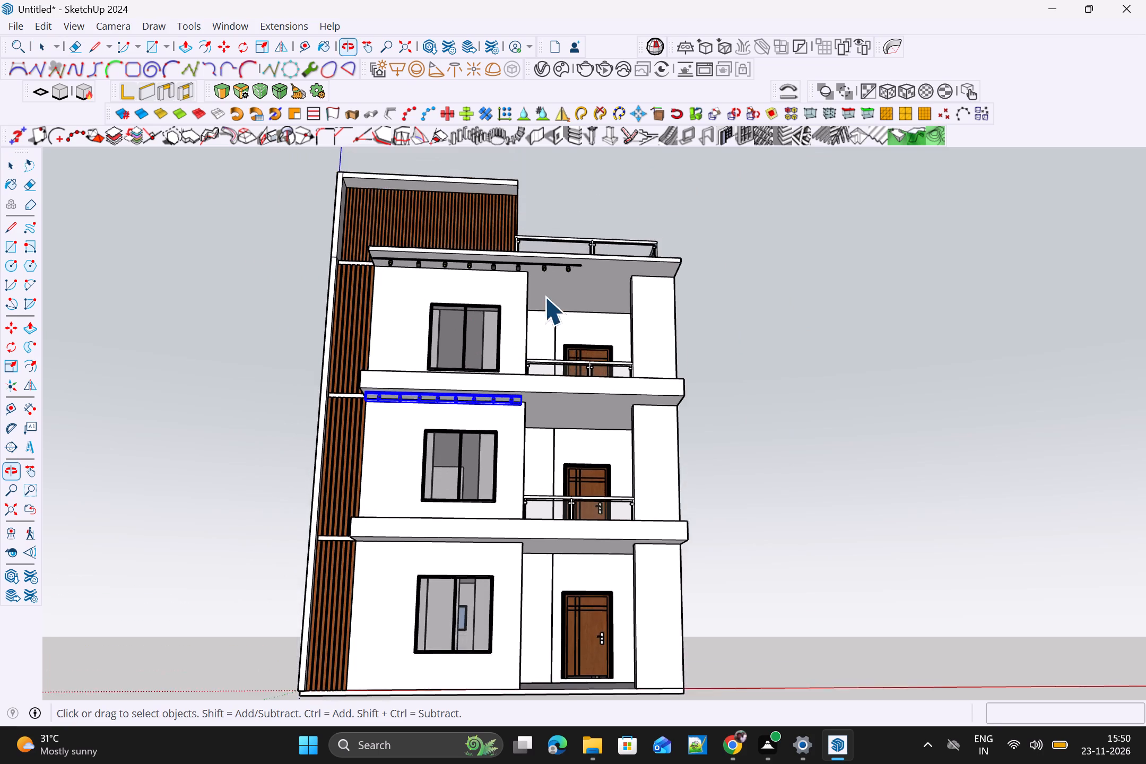
scroll(549, 280, "up", 10)
left_click(518, 267)
left_click(527, 263)
left_click(540, 269)
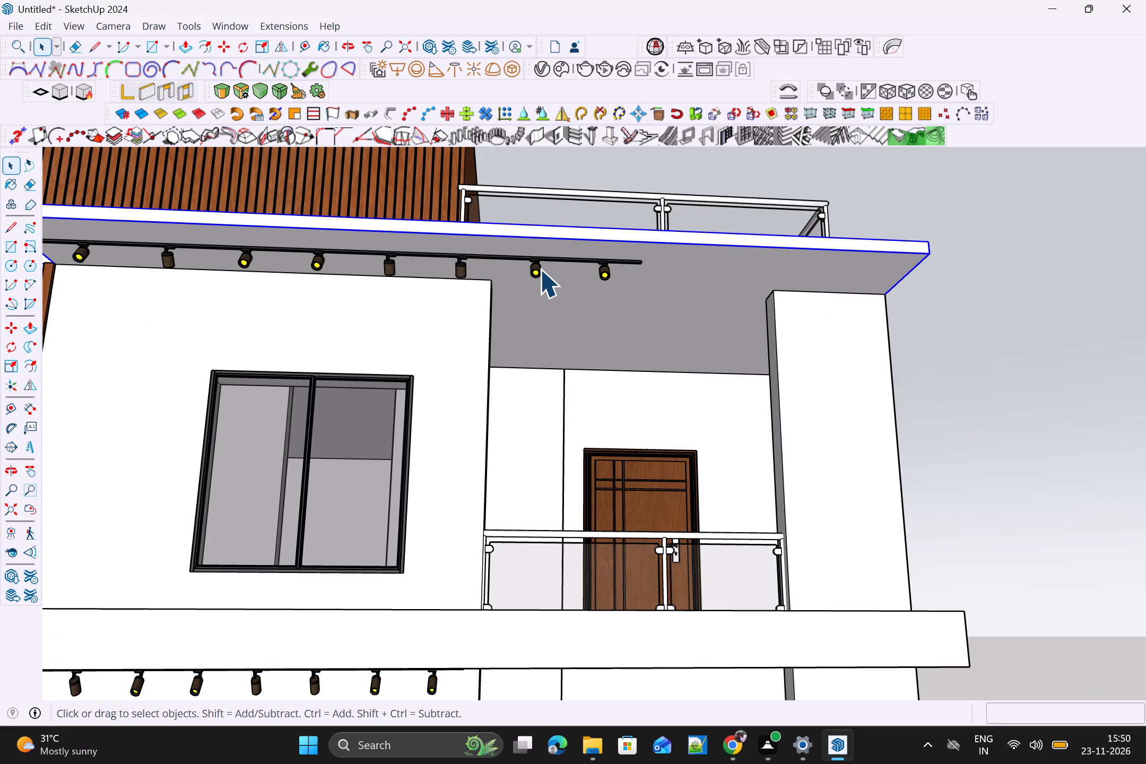
key("s")
scroll(623, 270, "up", 5)
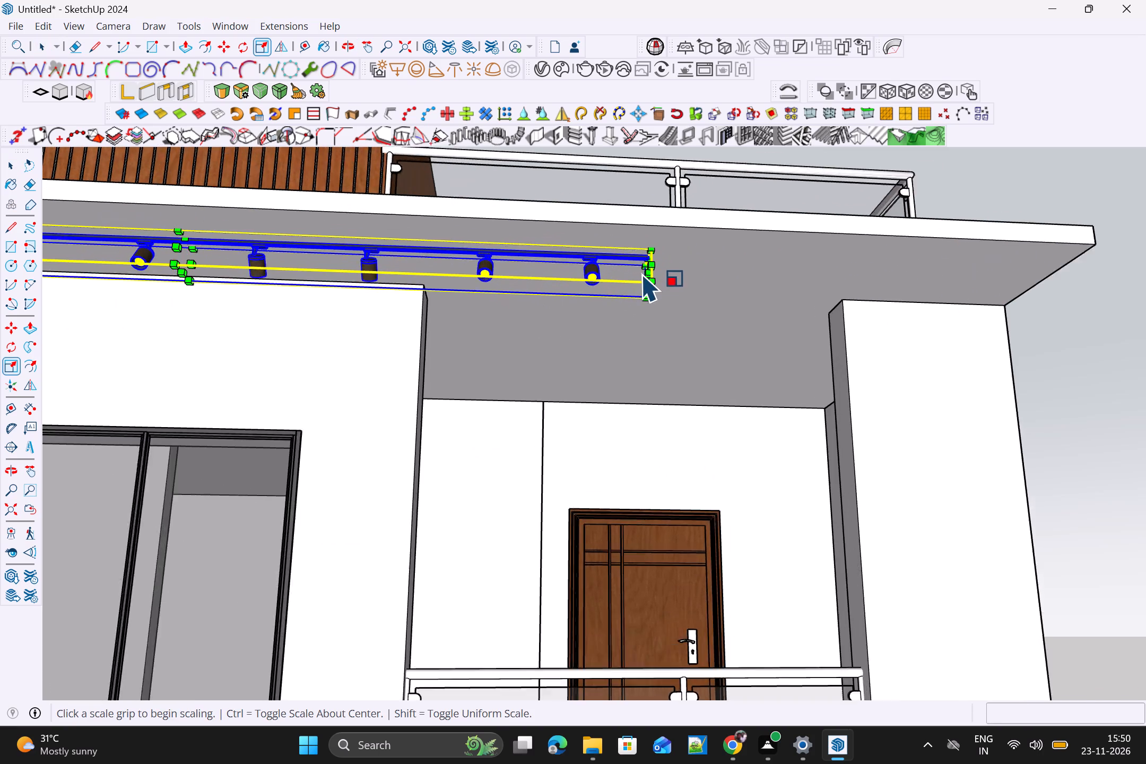
middle_click_drag(641, 294, 716, 347)
scroll(710, 345, "up", 1)
left_click(675, 286)
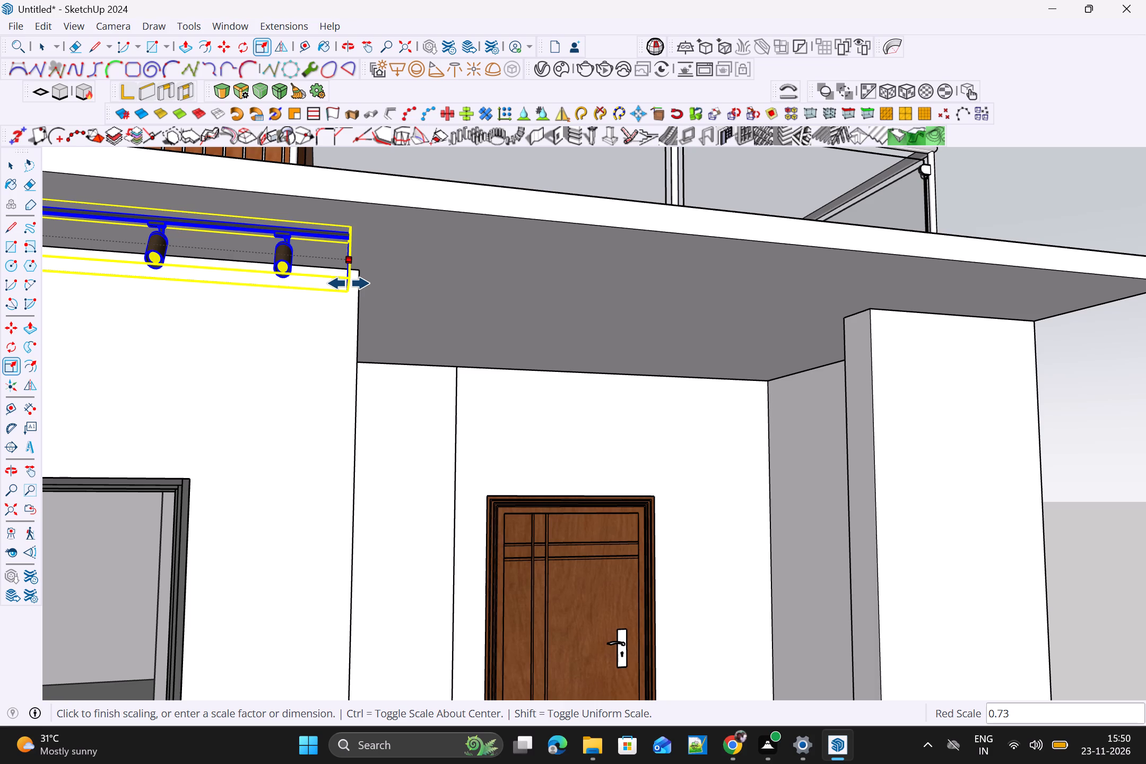
left_click(354, 281)
scroll(379, 292, "down", 9)
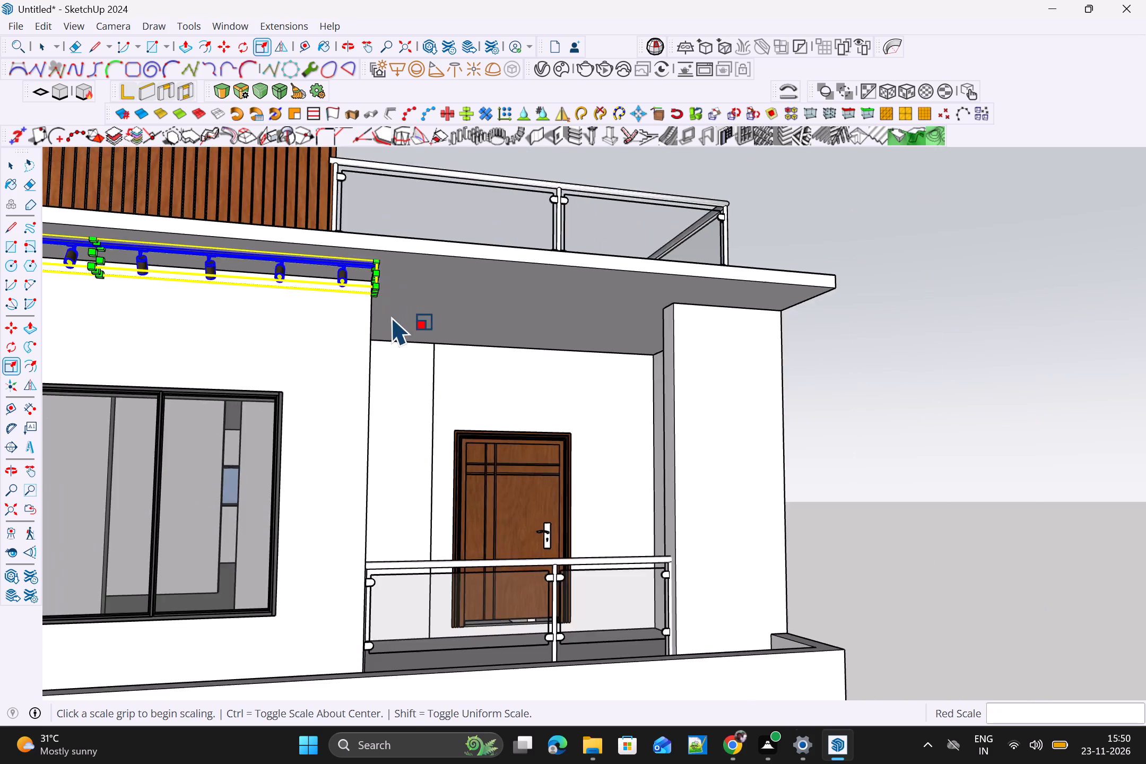
scroll(392, 316, "down", 3)
scroll(336, 545, "down", 1)
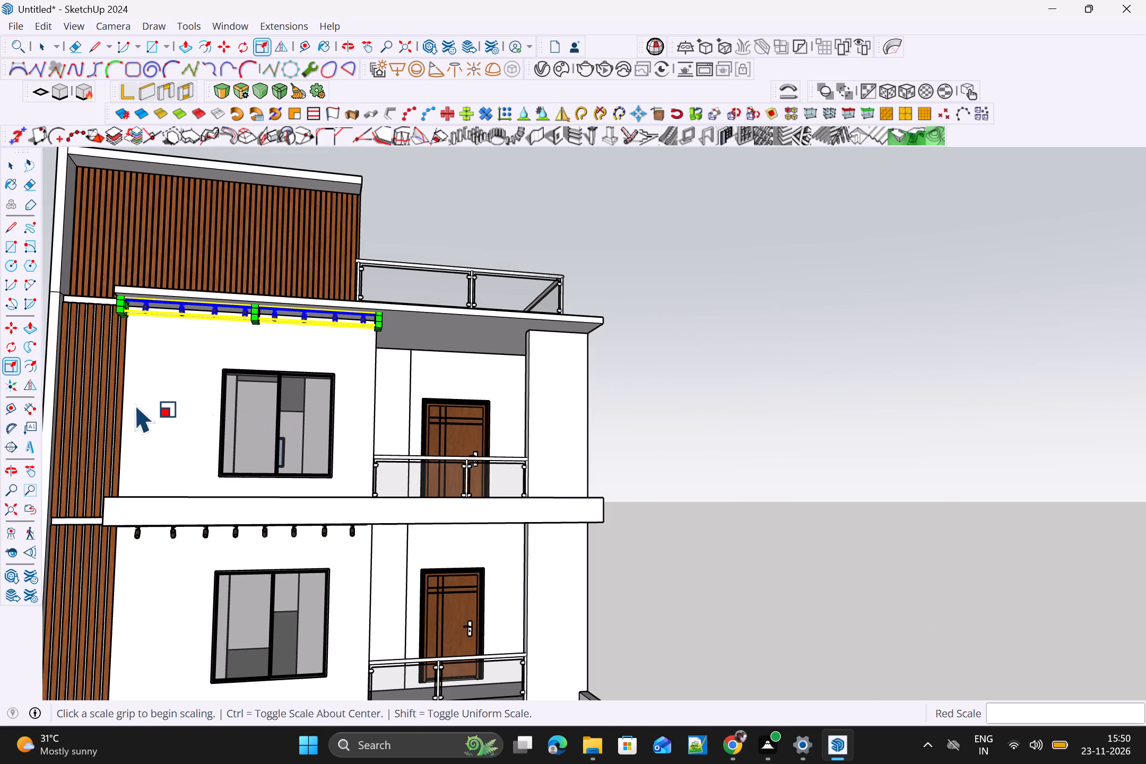
left_click(691, 396)
key("space")
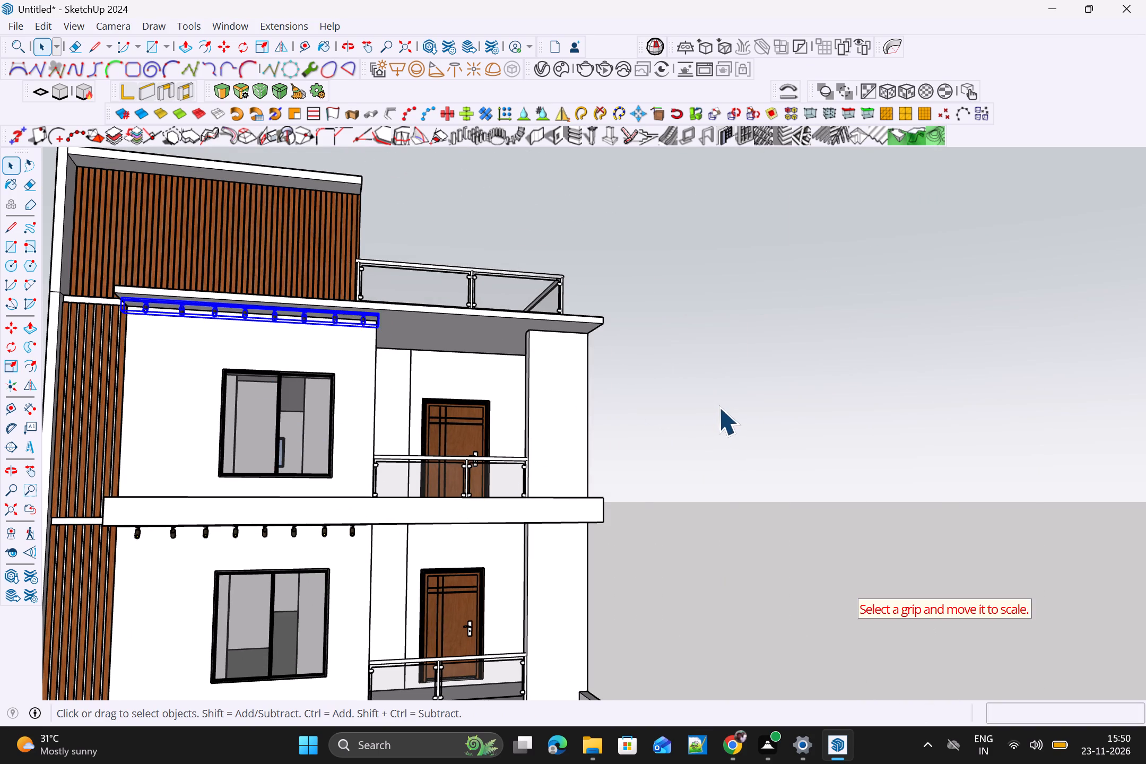
left_click(718, 407)
Copy the shortened track spot lights from the middle slab about 10' 3" straight down to the lowest balcony slab.
scroll(585, 421, "down", 4)
middle_click_drag(498, 380, 503, 351)
scroll(476, 384, "down", 4)
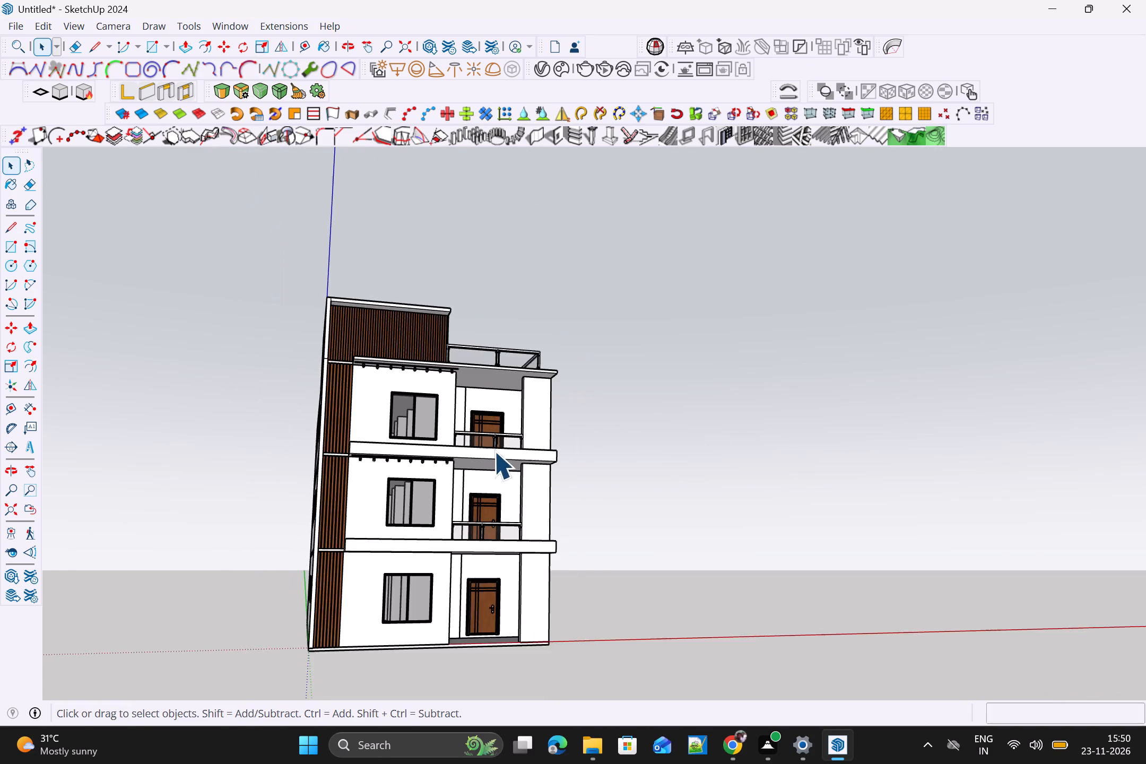
scroll(507, 453, "up", 1)
middle_click_drag(517, 362, 516, 346)
middle_click(516, 342)
scroll(473, 488, "up", 3)
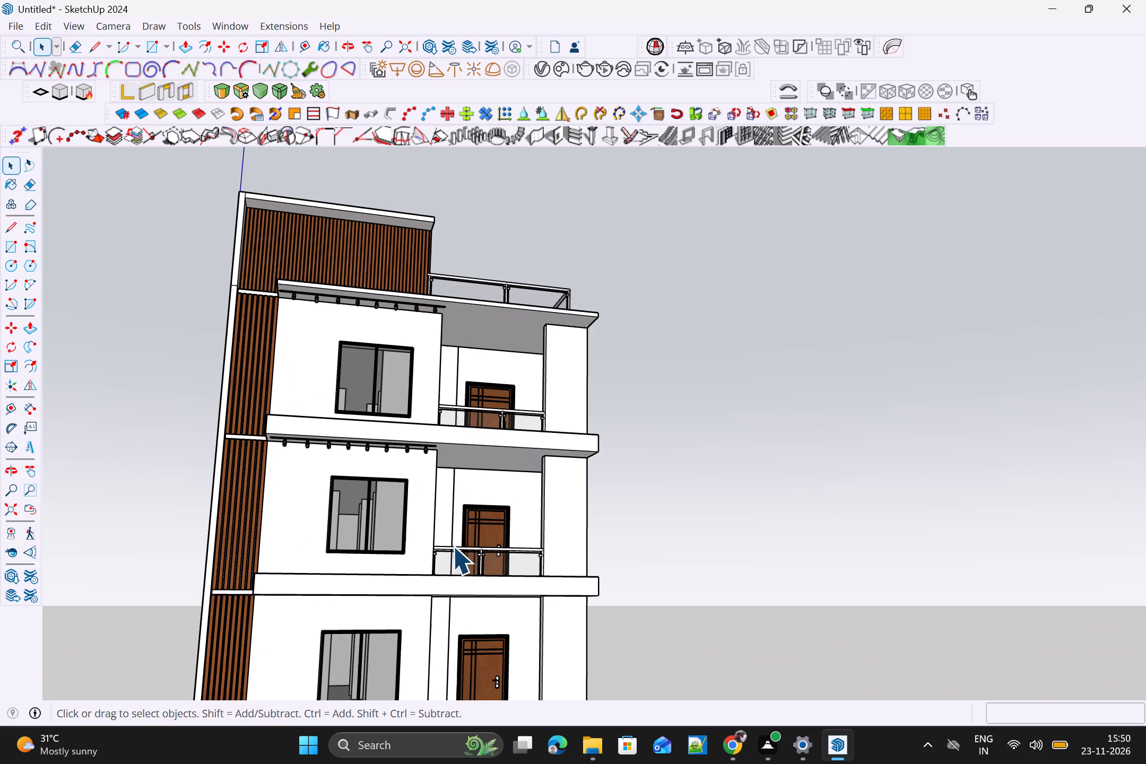
scroll(448, 548, "up", 1)
scroll(422, 427, "up", 2)
scroll(412, 491, "down", 5)
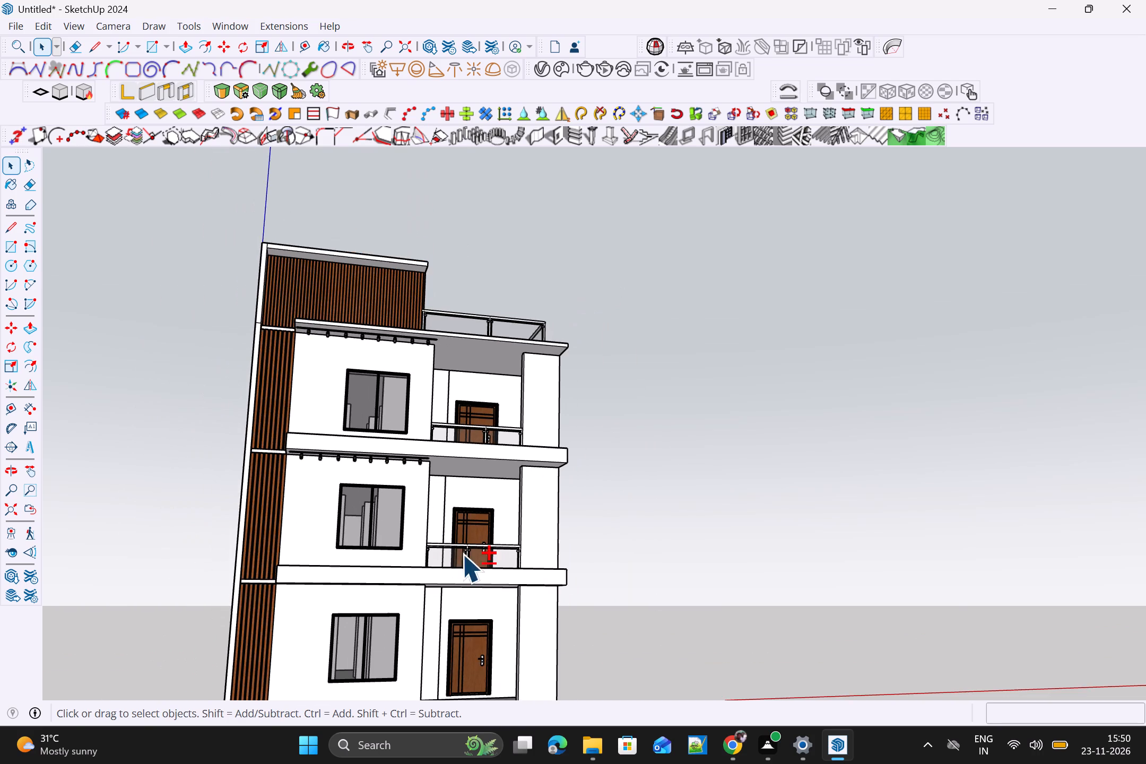
middle_click_drag(466, 557, 537, 328, "shift")
left_click(491, 230)
scroll(499, 229, "up", 5)
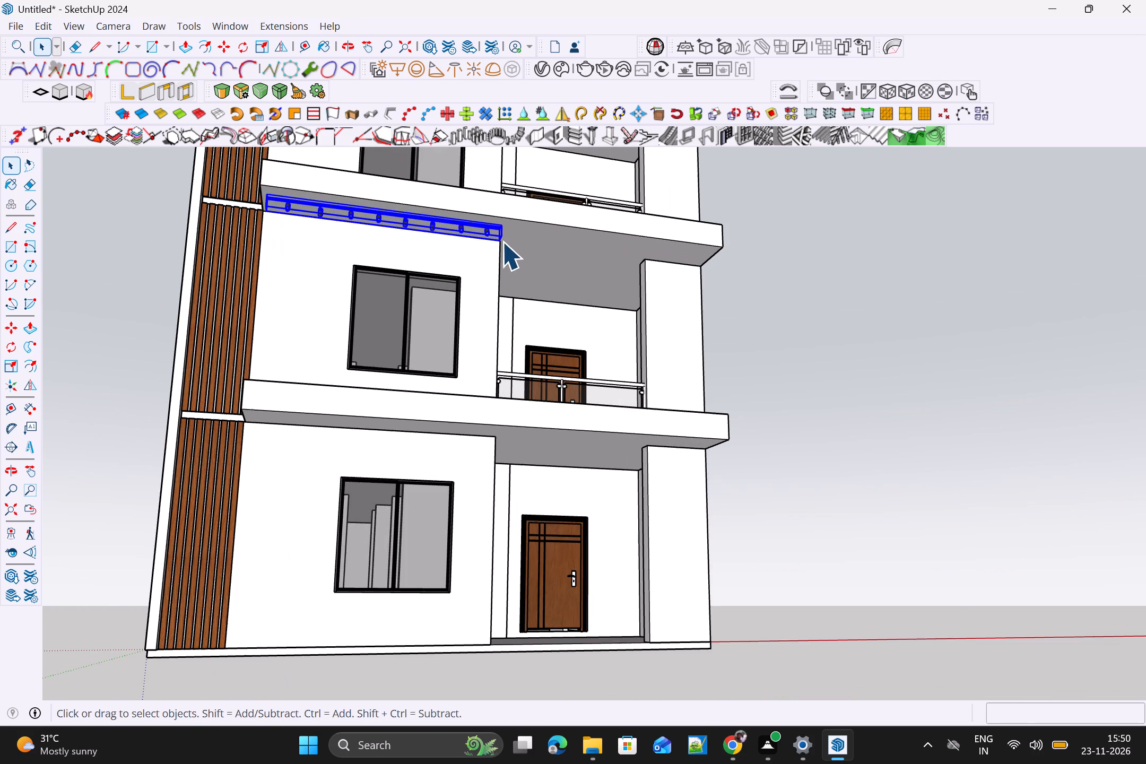
key("m")
scroll(510, 259, "up", 4)
left_click(499, 217)
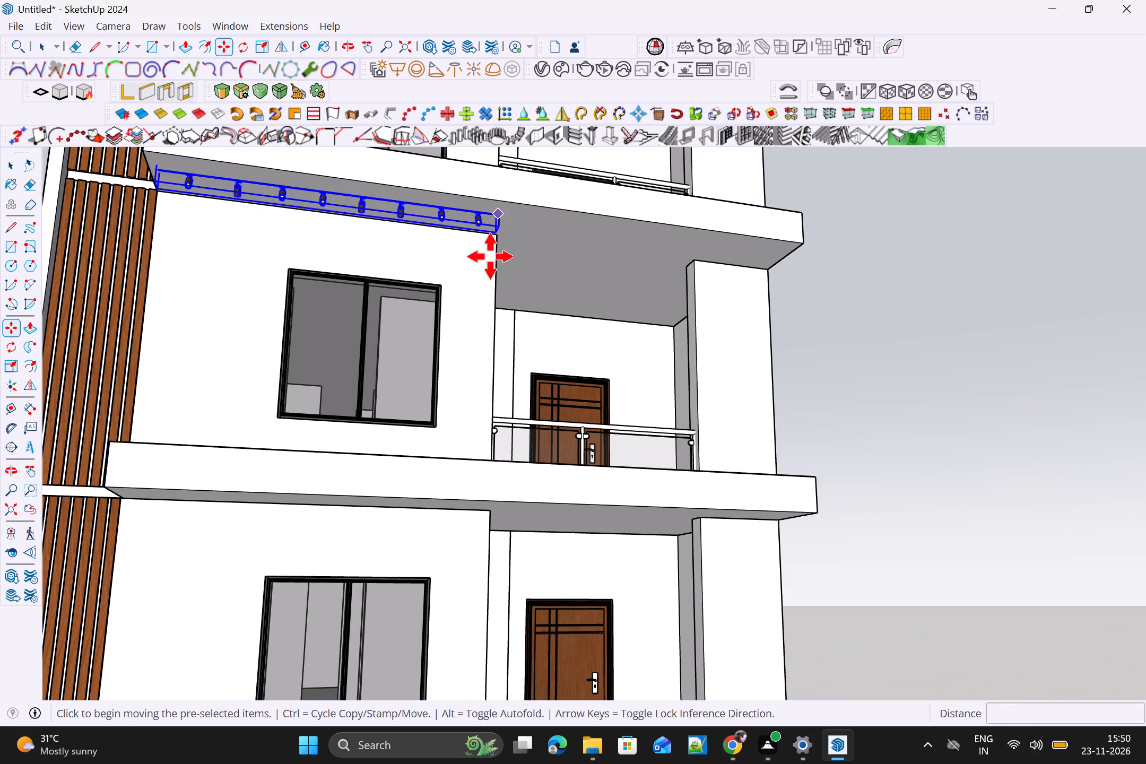
left_click(483, 512)
Move the newly copied track spot lights inward toward the ground-floor wall, below the lowest balcony slab.
scroll(489, 549, "down", 4)
scroll(528, 575, "up", 1)
middle_click_drag(536, 565, 598, 419)
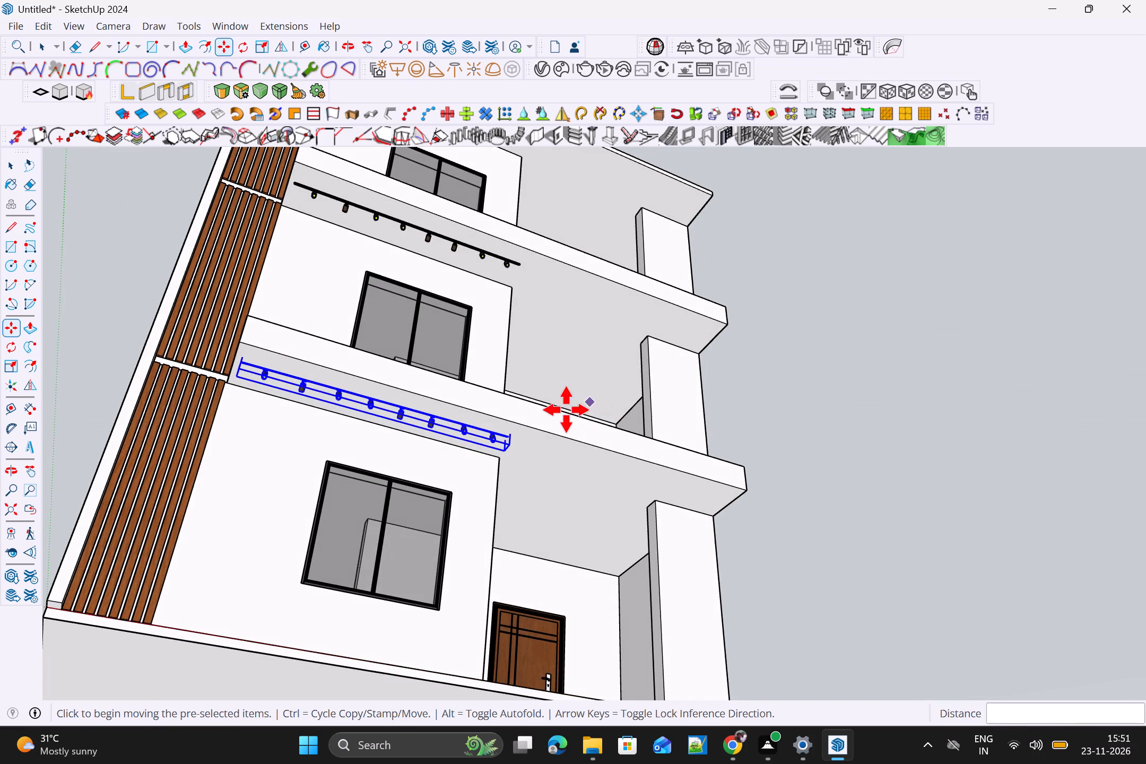
scroll(578, 428, "up", 4)
scroll(324, 408, "up", 3)
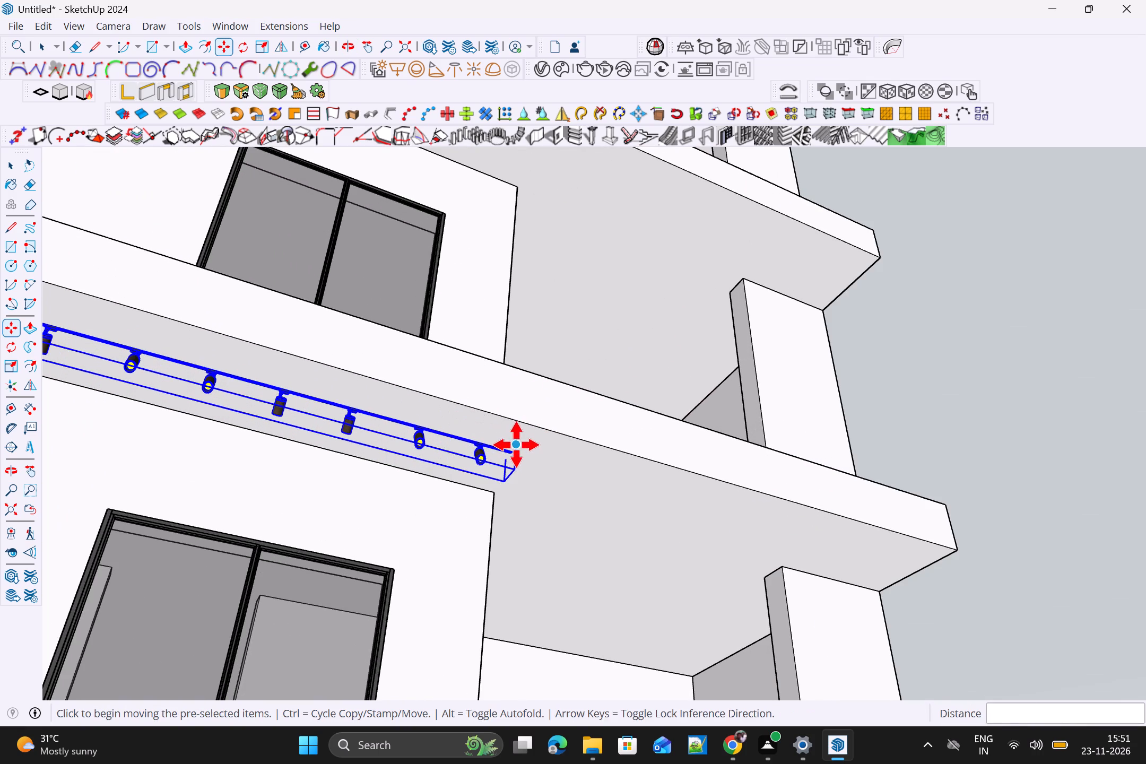
left_click(516, 445)
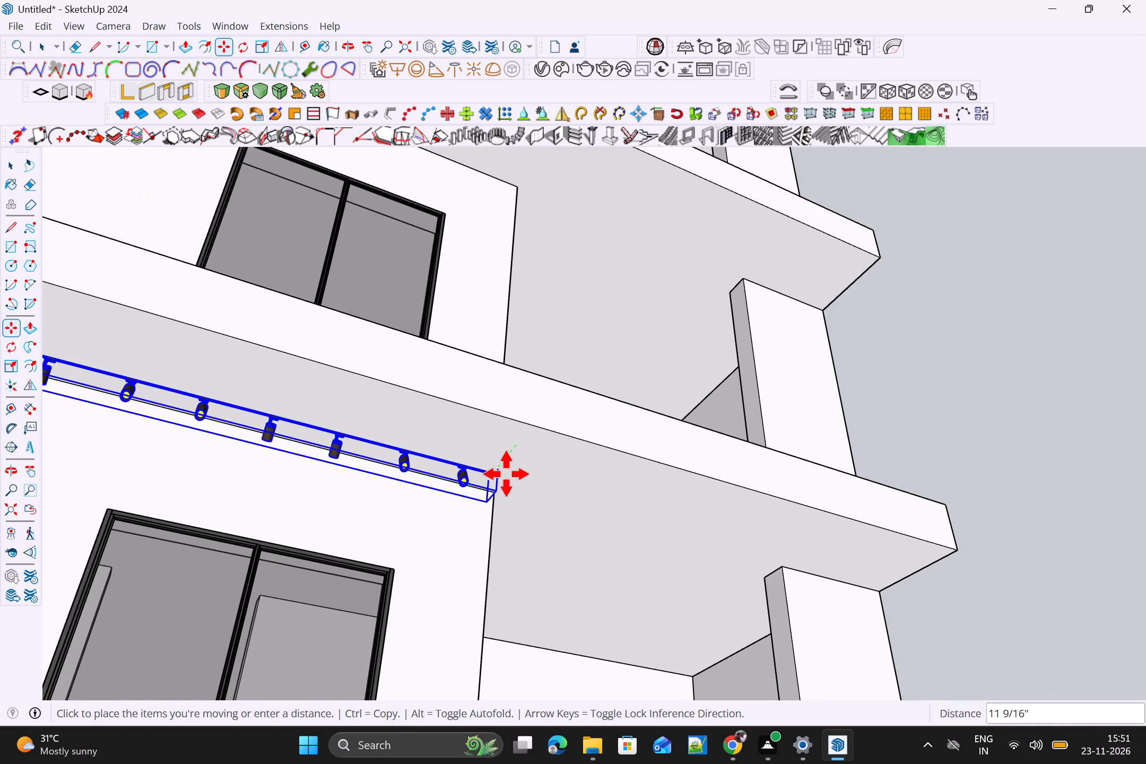
left_click(505, 494)
Move the lowest track spot lights about 1' 3" back out from the wall, seating them against the balcony slab's underside.
scroll(512, 497, "up", 5)
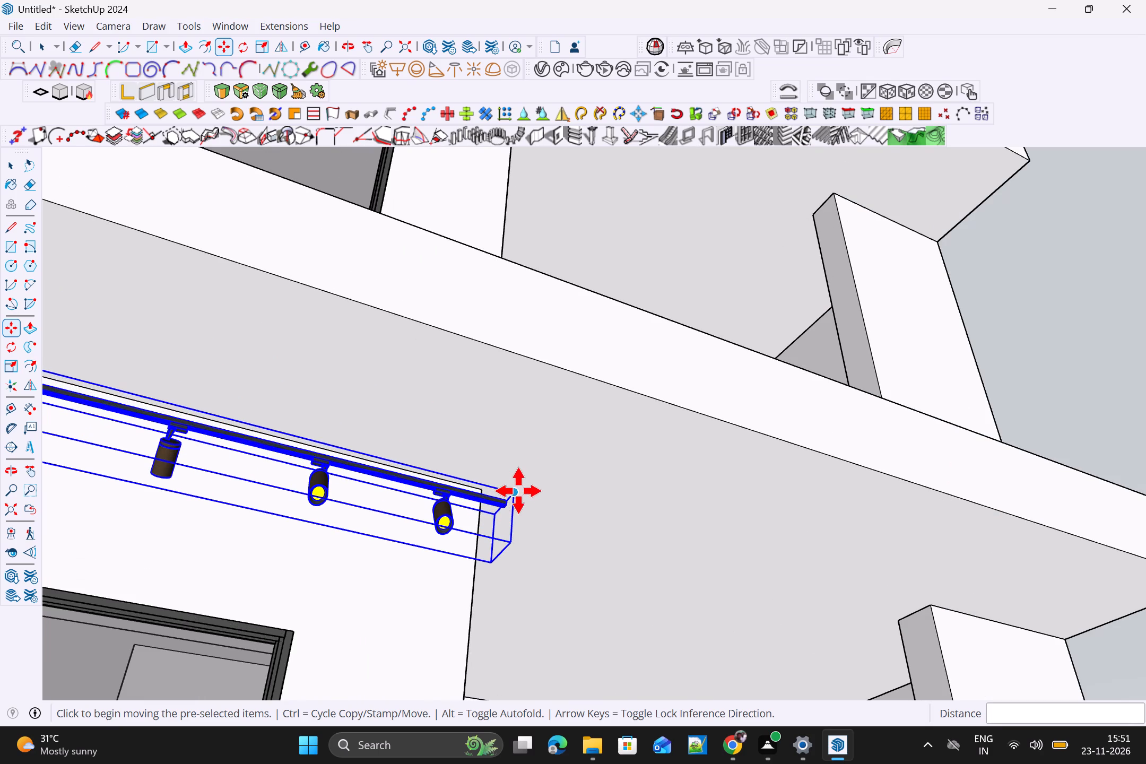
left_click(518, 491)
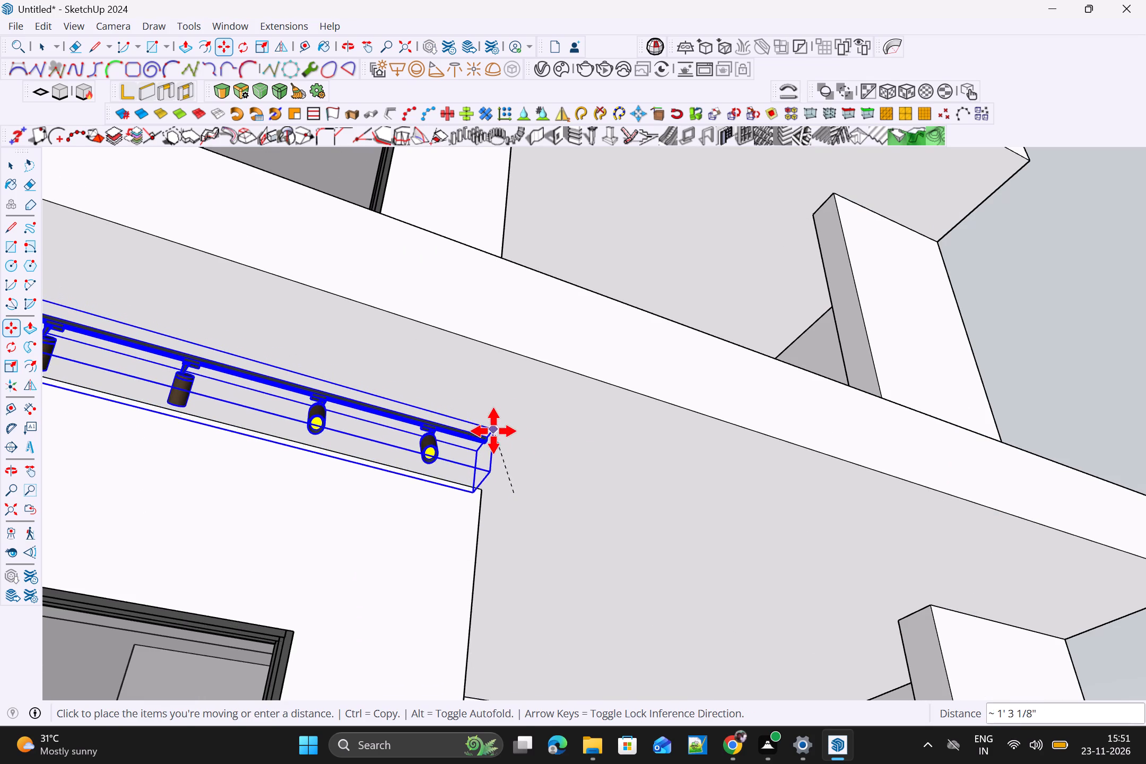
left_click(496, 435)
scroll(501, 445, "down", 5)
middle_click_drag(508, 468, 496, 544)
scroll(483, 541, "up", 2)
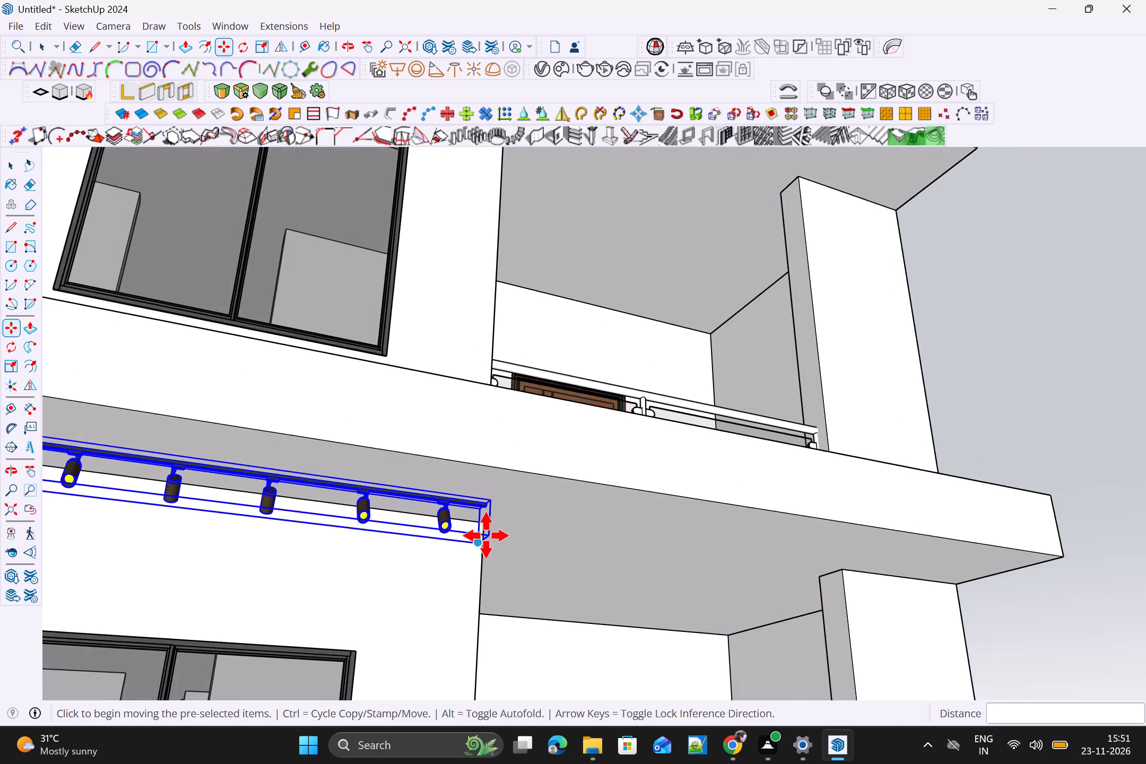
scroll(486, 535, "up", 11)
left_click(480, 422)
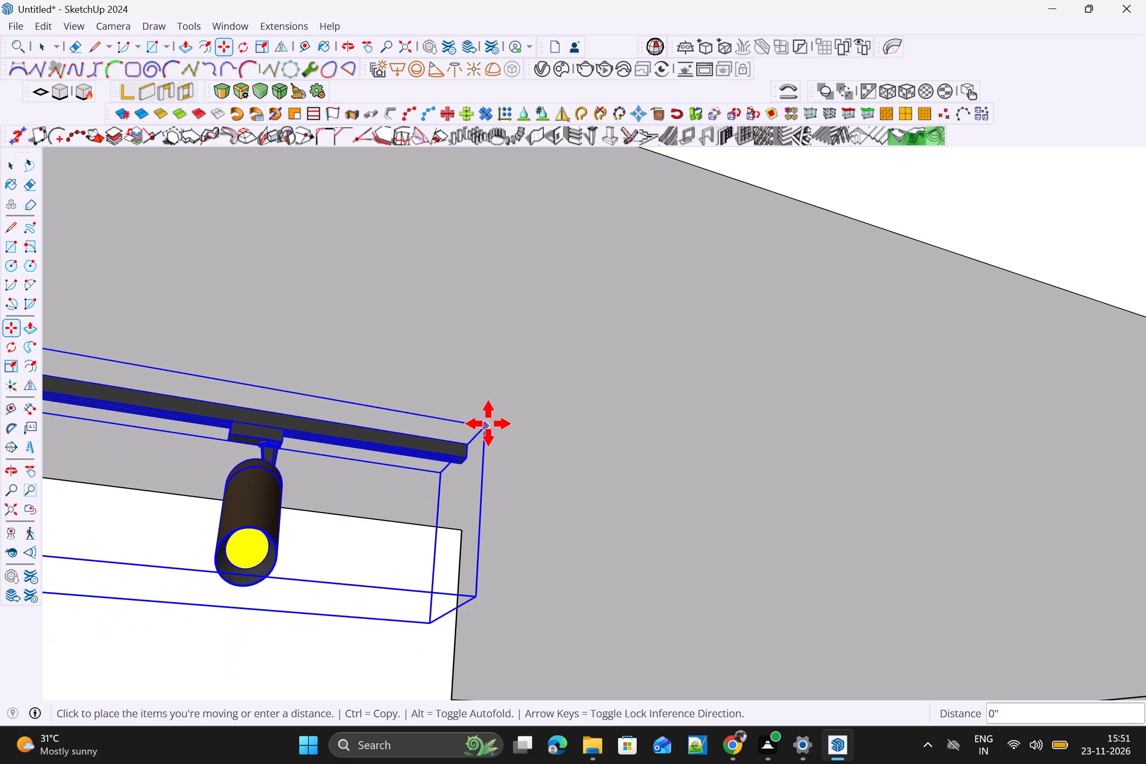
left_click(488, 423)
scroll(502, 451, "down", 20)
scroll(502, 451, "down", 14)
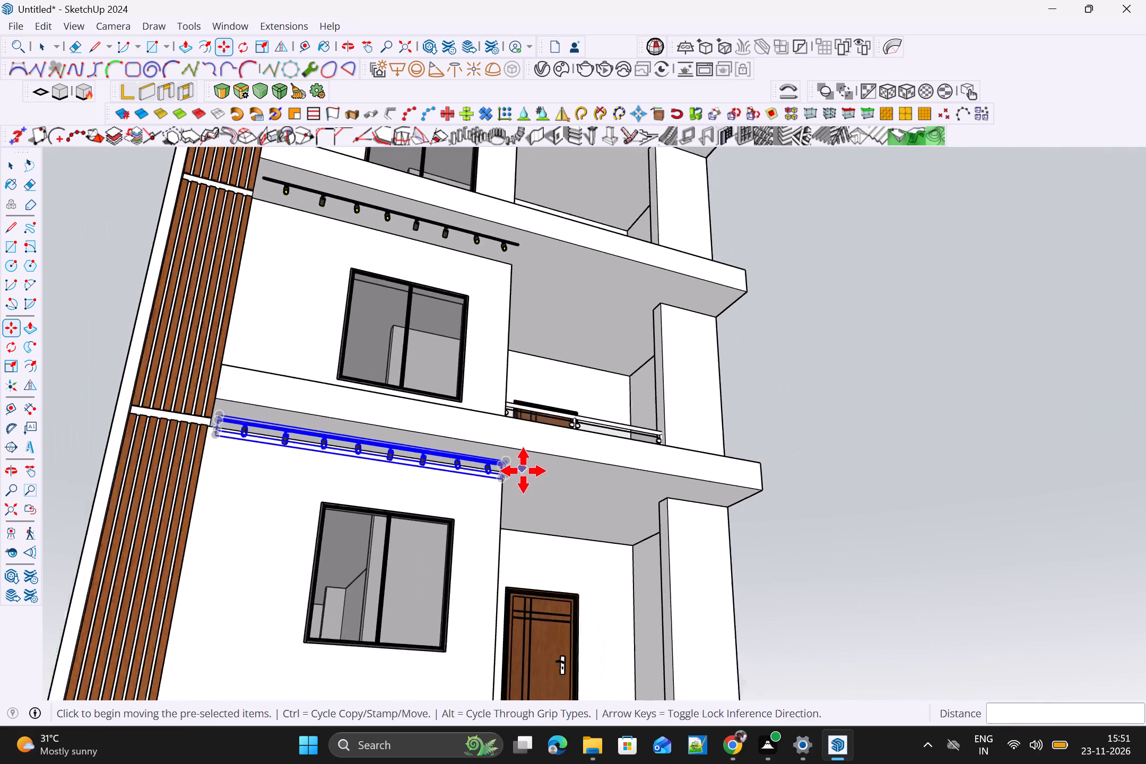
key("space")
left_click(958, 472)
Examine the track spot lights on all three floors from the front and the side of the building.
scroll(829, 500, "down", 5)
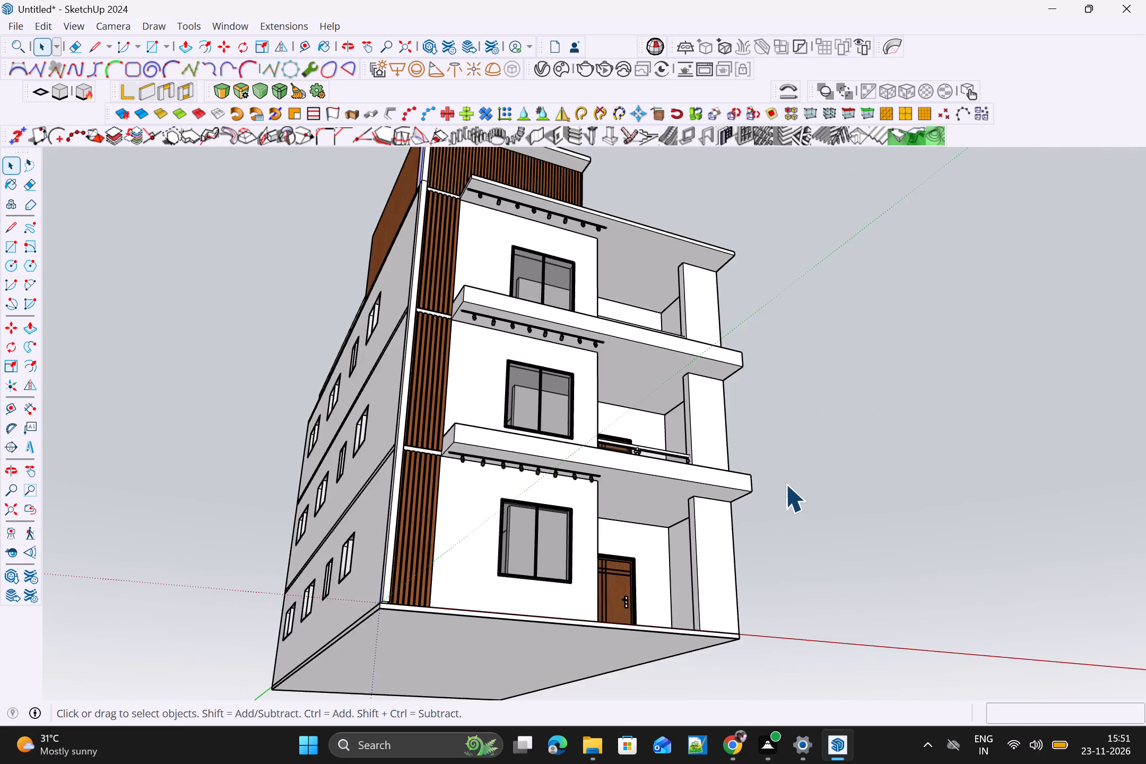
scroll(784, 527, "up", 1)
middle_click_drag(767, 598, 727, 694)
scroll(794, 562, "up", 2)
middle_click_drag(782, 563, 717, 594)
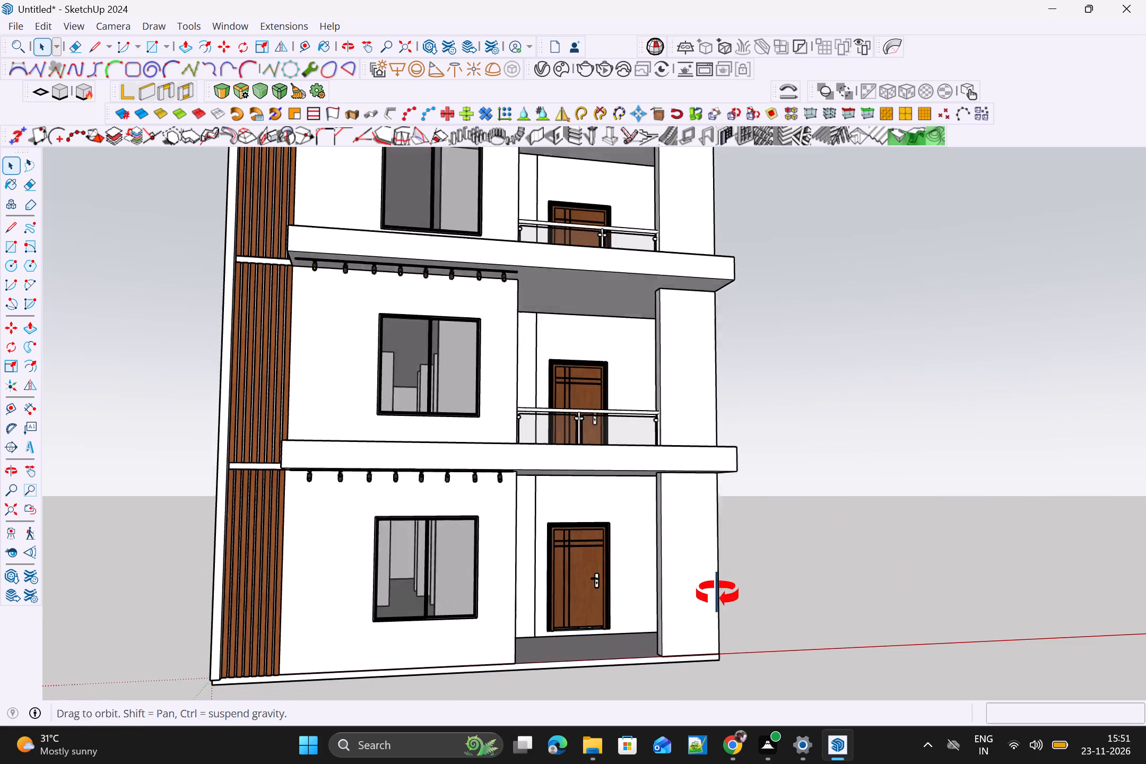
middle_click_drag(717, 594, 473, 631)
scroll(618, 507, "down", 4)
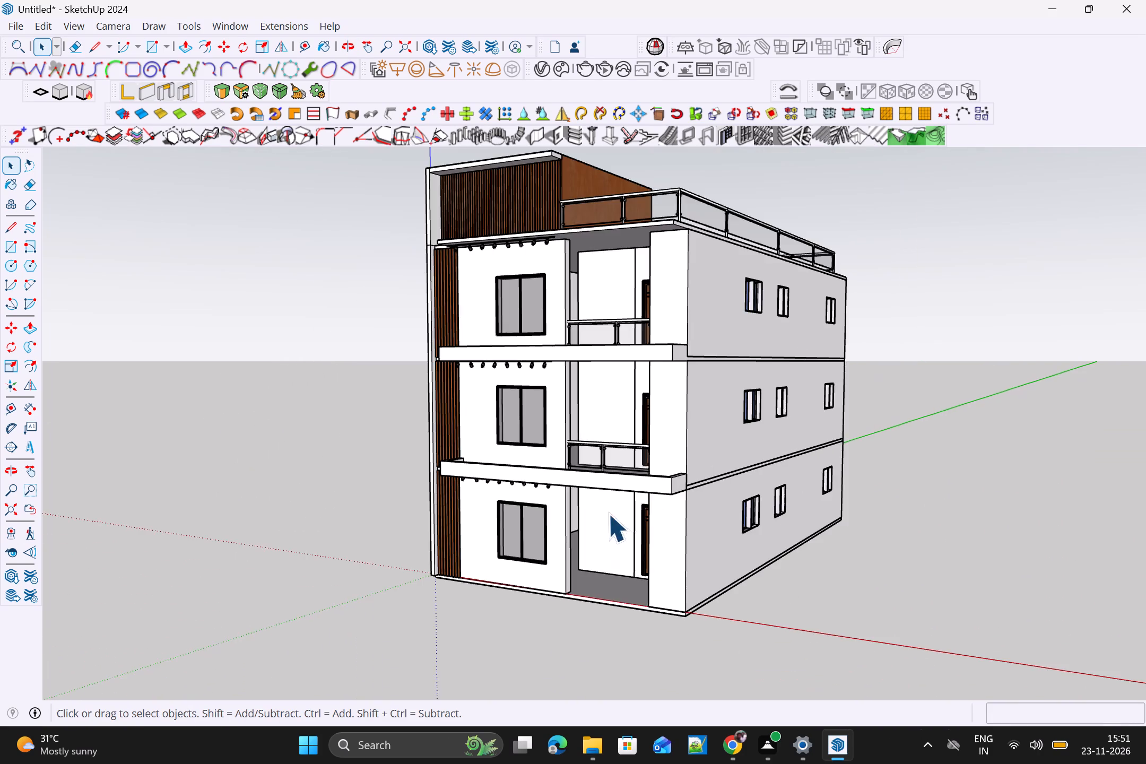
middle_click_drag(602, 528, 774, 518)
scroll(732, 381, "up", 3)
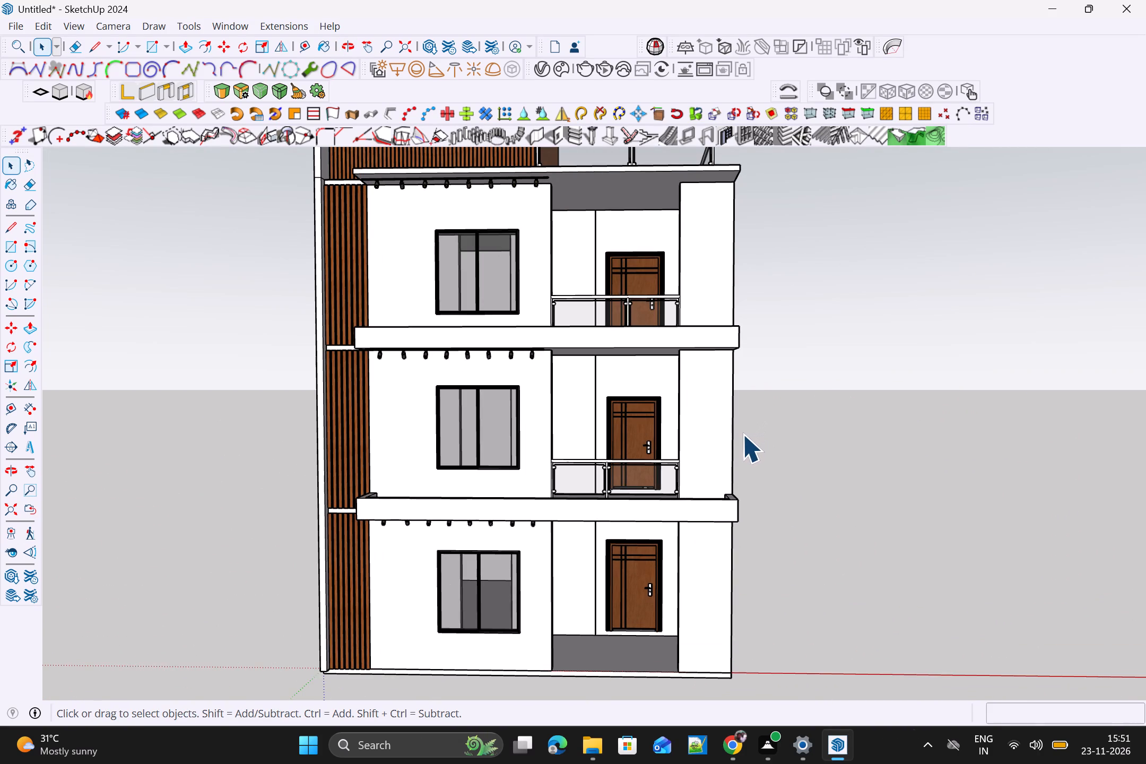
scroll(718, 307, "down", 3)
middle_click_drag(722, 396, 697, 472, "shift")
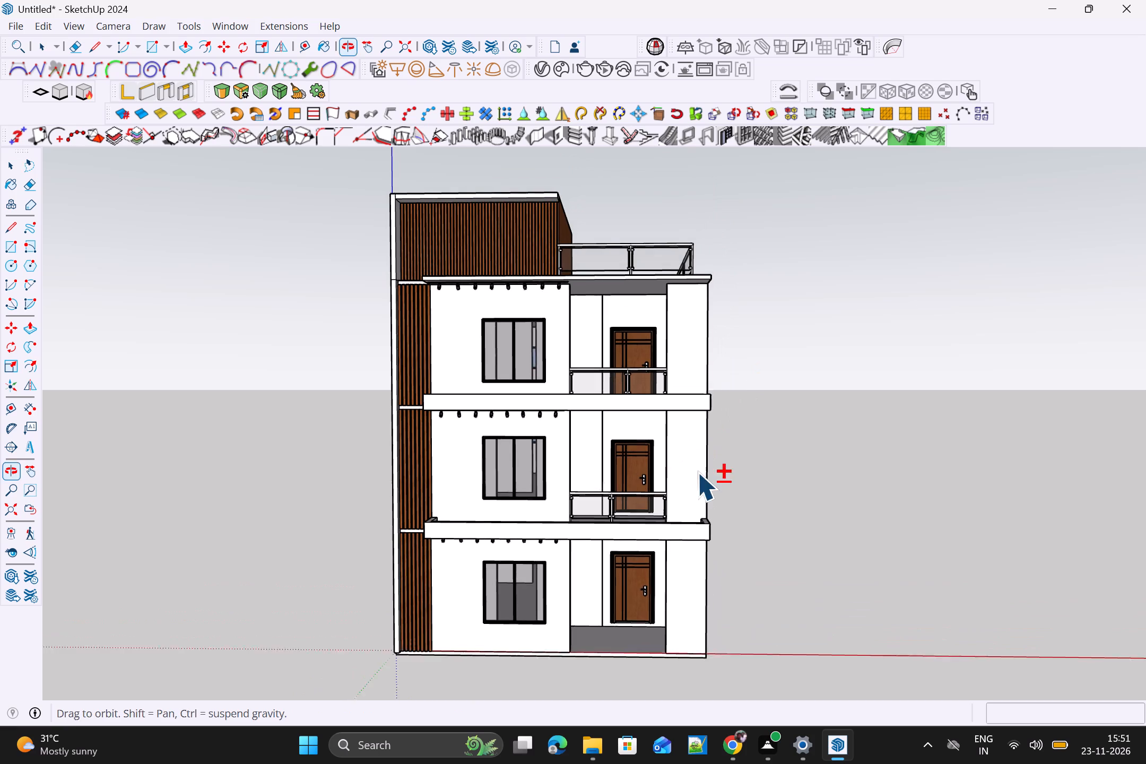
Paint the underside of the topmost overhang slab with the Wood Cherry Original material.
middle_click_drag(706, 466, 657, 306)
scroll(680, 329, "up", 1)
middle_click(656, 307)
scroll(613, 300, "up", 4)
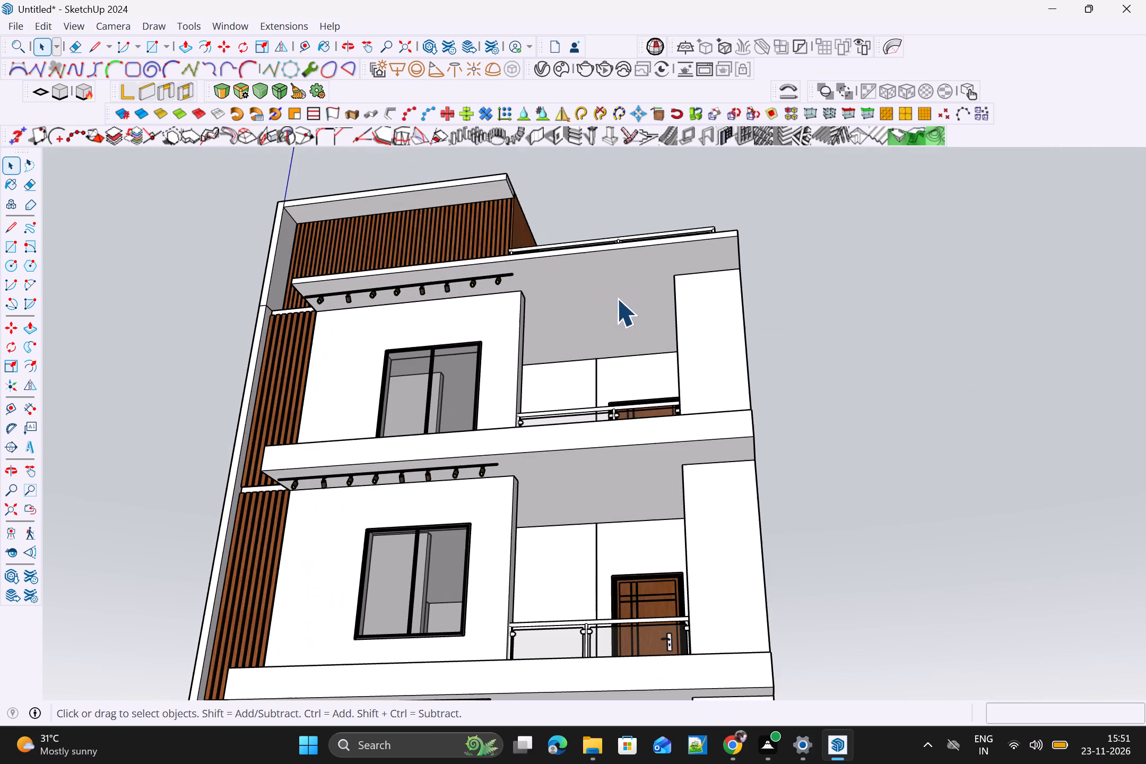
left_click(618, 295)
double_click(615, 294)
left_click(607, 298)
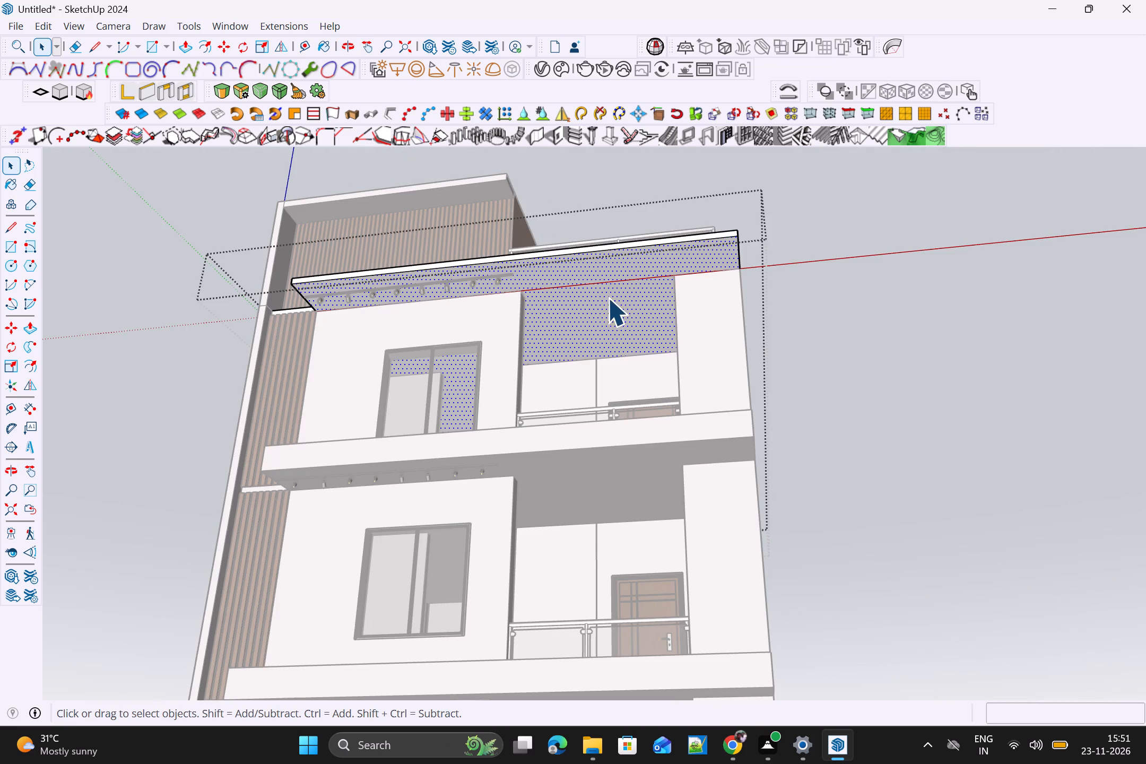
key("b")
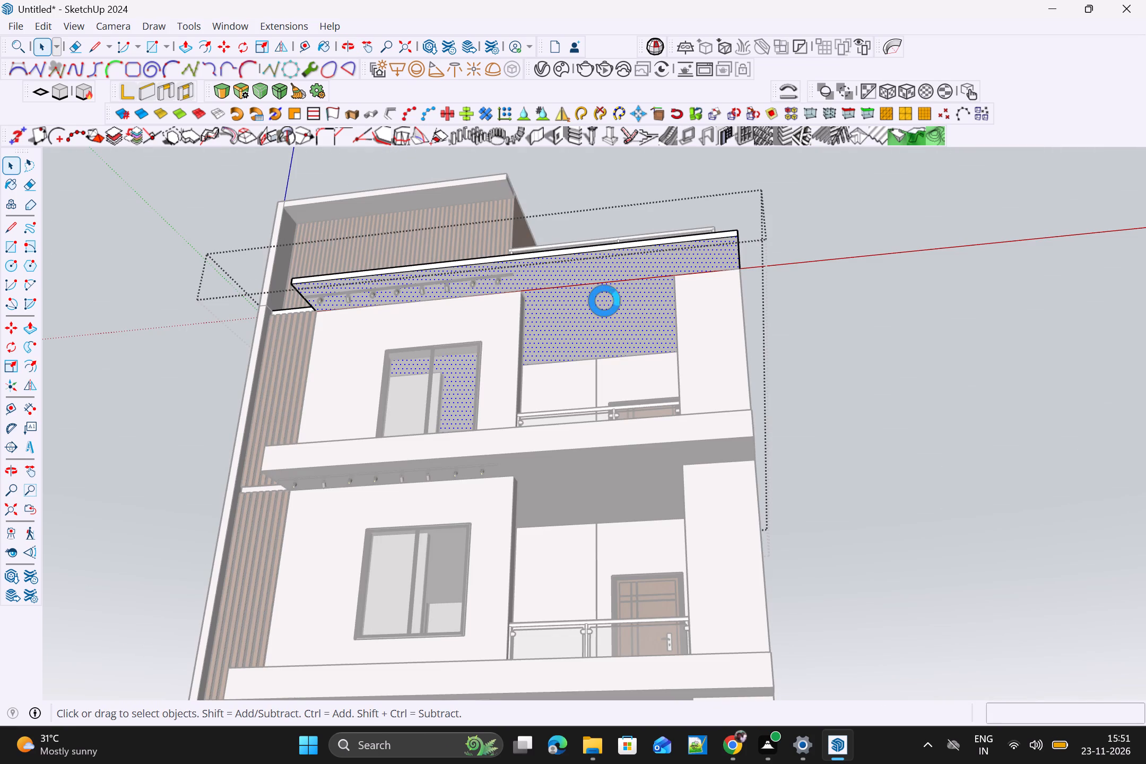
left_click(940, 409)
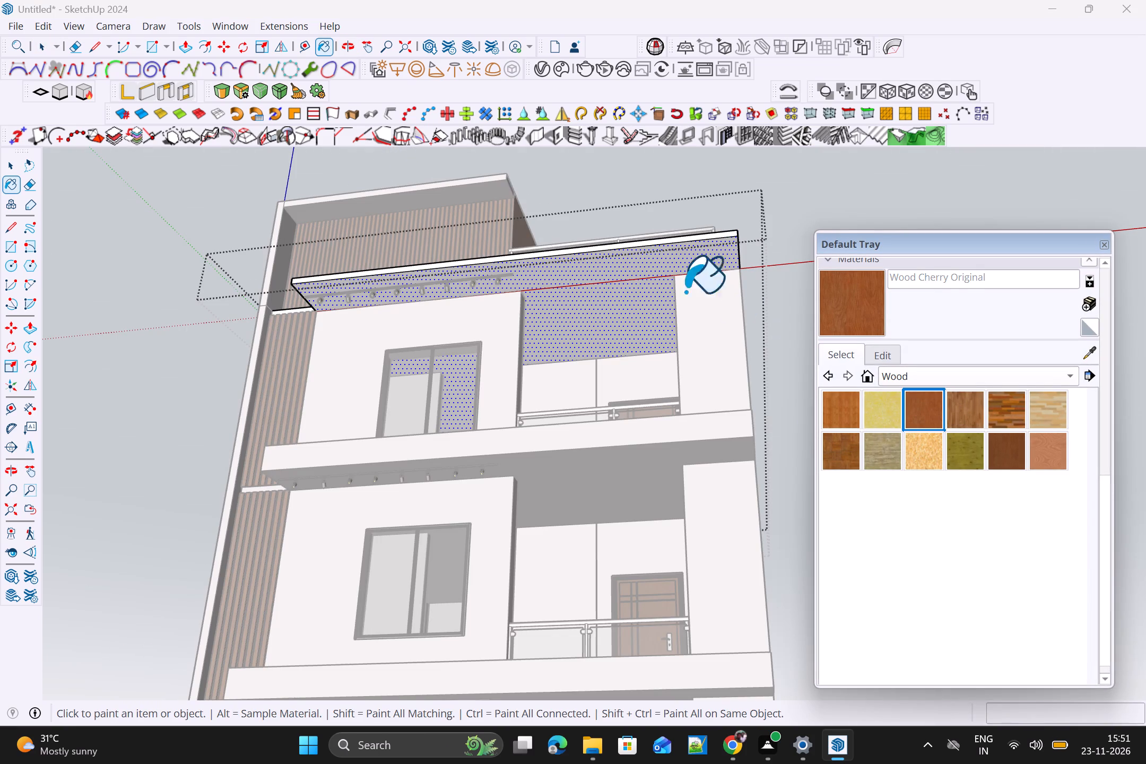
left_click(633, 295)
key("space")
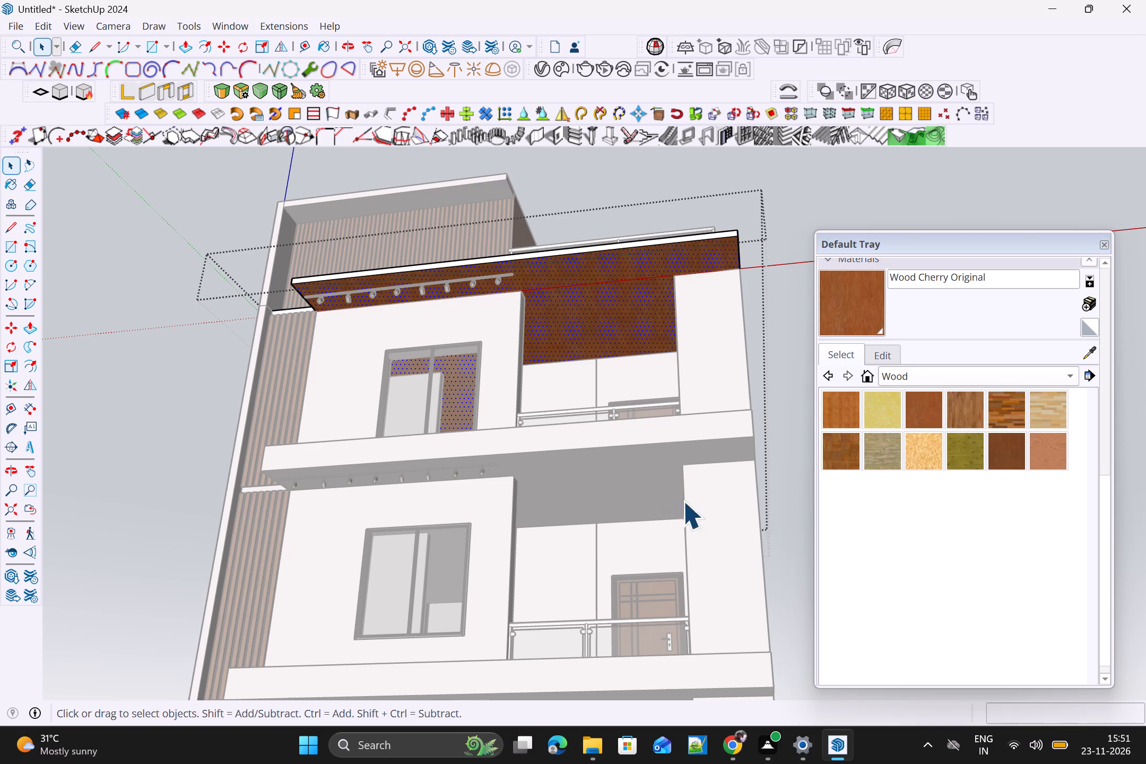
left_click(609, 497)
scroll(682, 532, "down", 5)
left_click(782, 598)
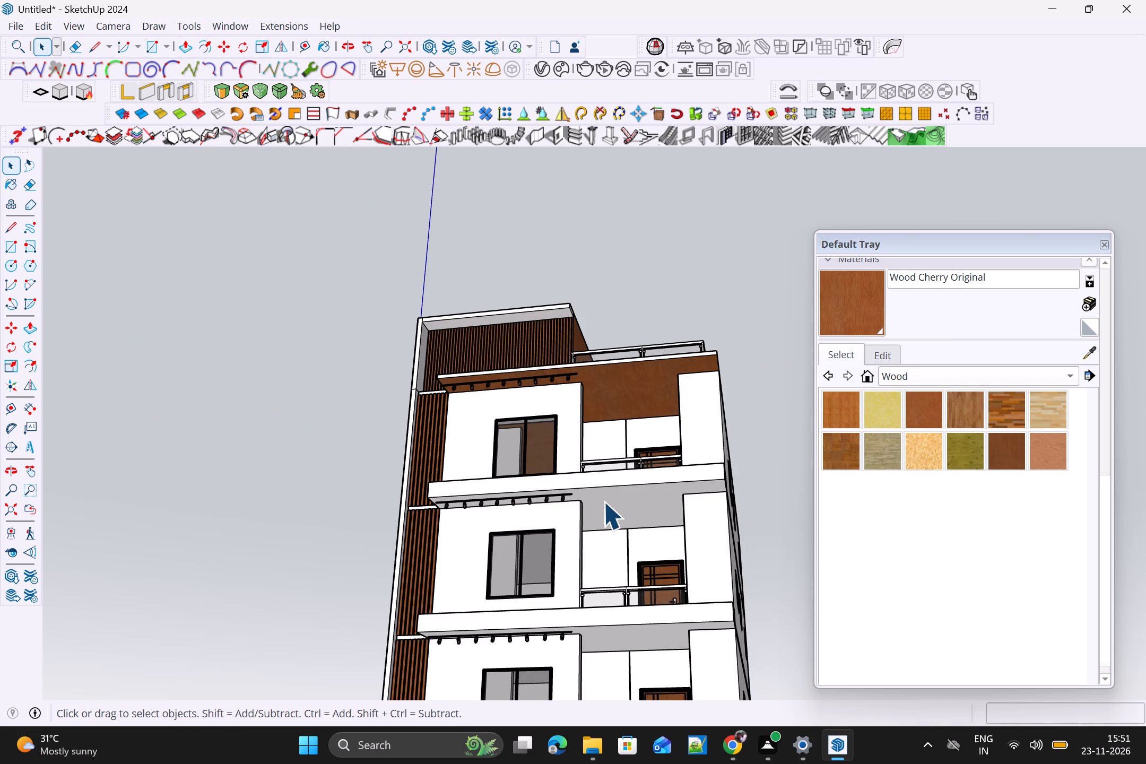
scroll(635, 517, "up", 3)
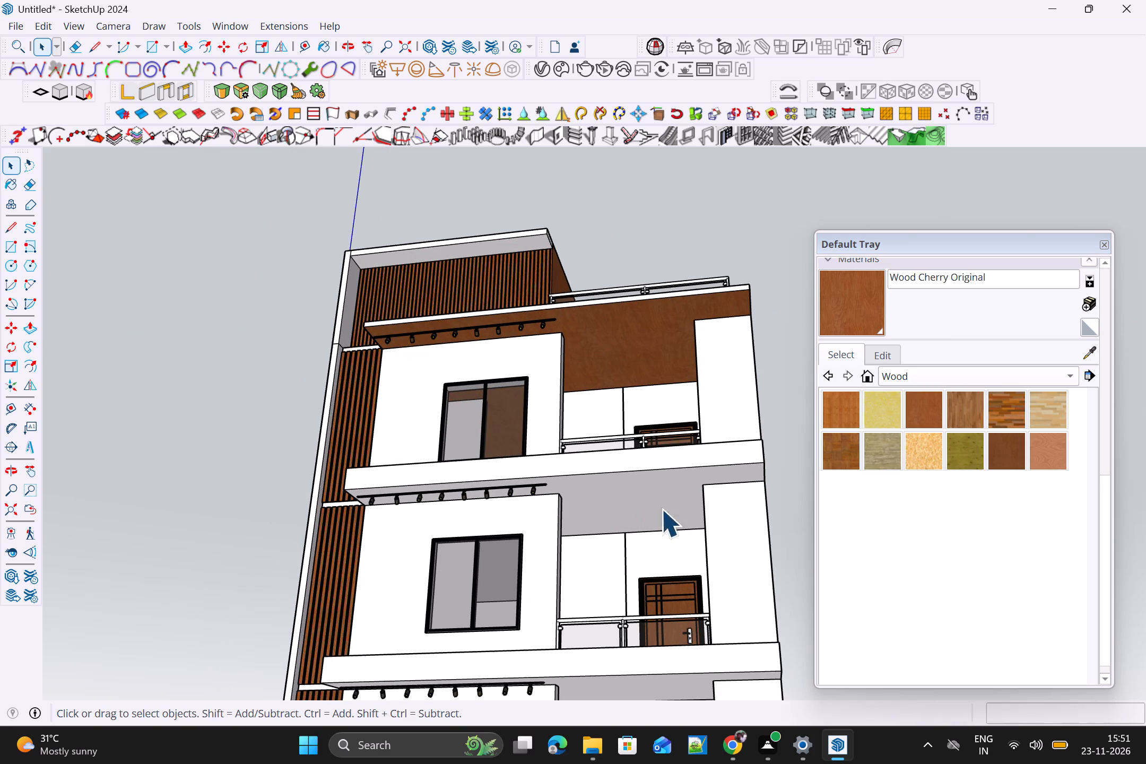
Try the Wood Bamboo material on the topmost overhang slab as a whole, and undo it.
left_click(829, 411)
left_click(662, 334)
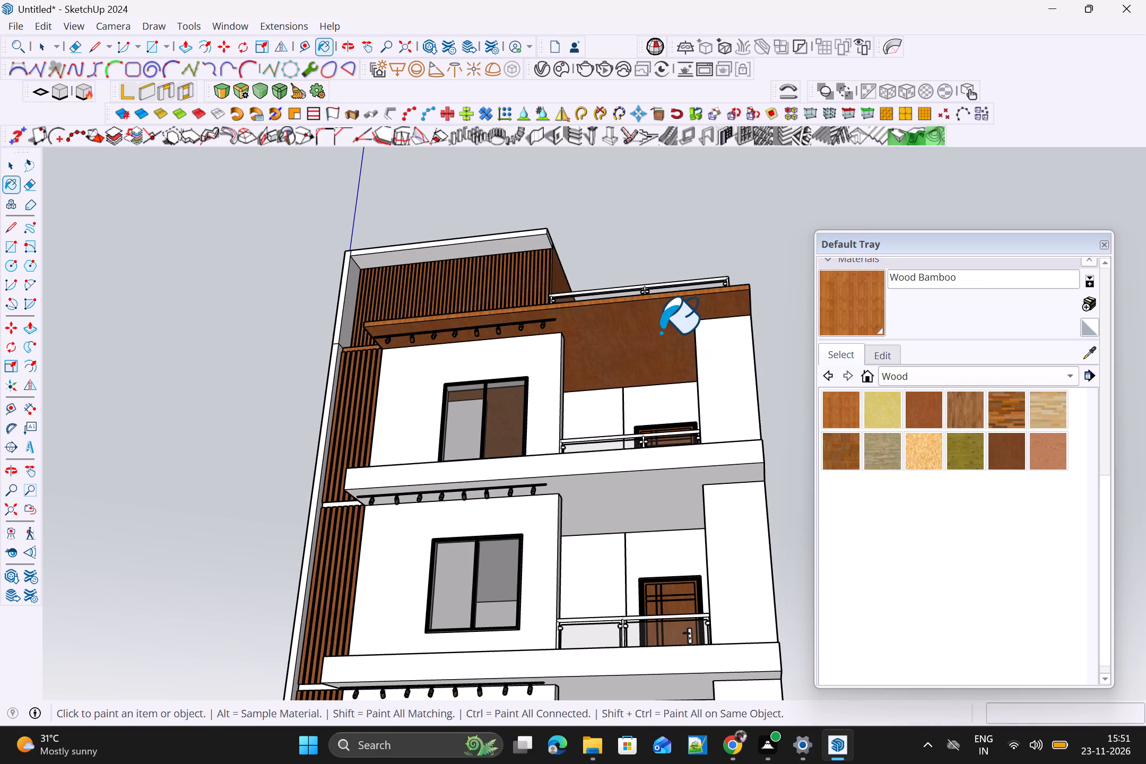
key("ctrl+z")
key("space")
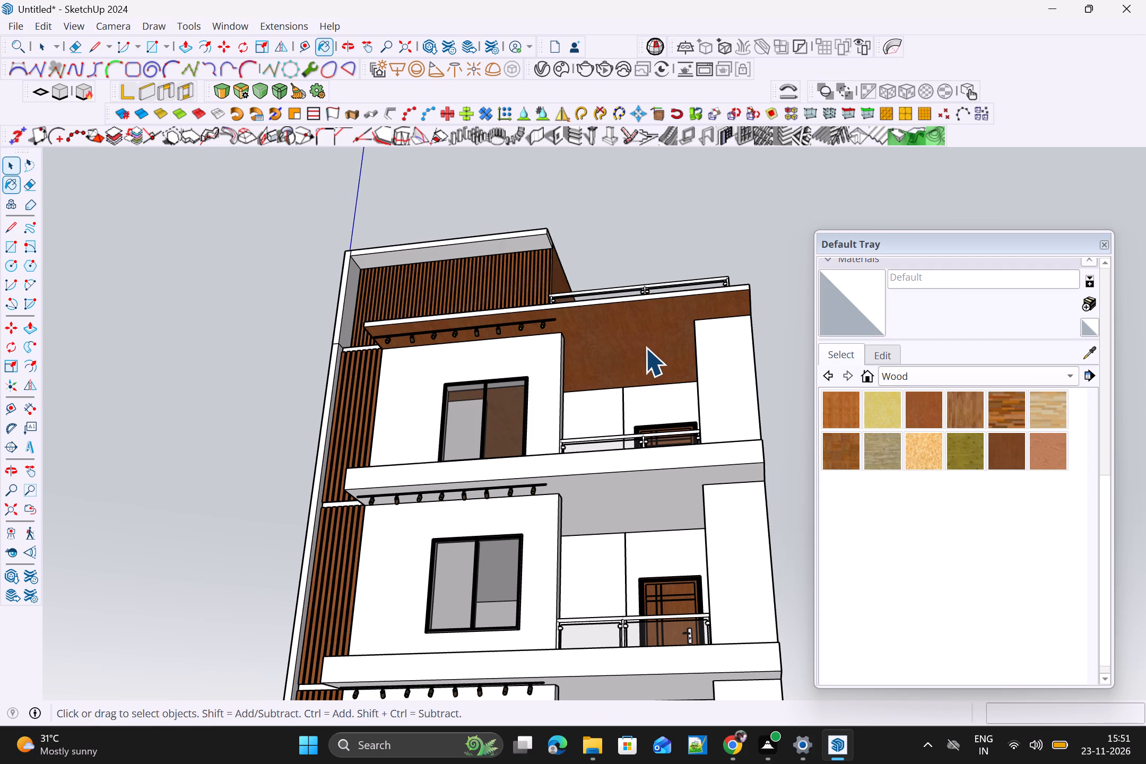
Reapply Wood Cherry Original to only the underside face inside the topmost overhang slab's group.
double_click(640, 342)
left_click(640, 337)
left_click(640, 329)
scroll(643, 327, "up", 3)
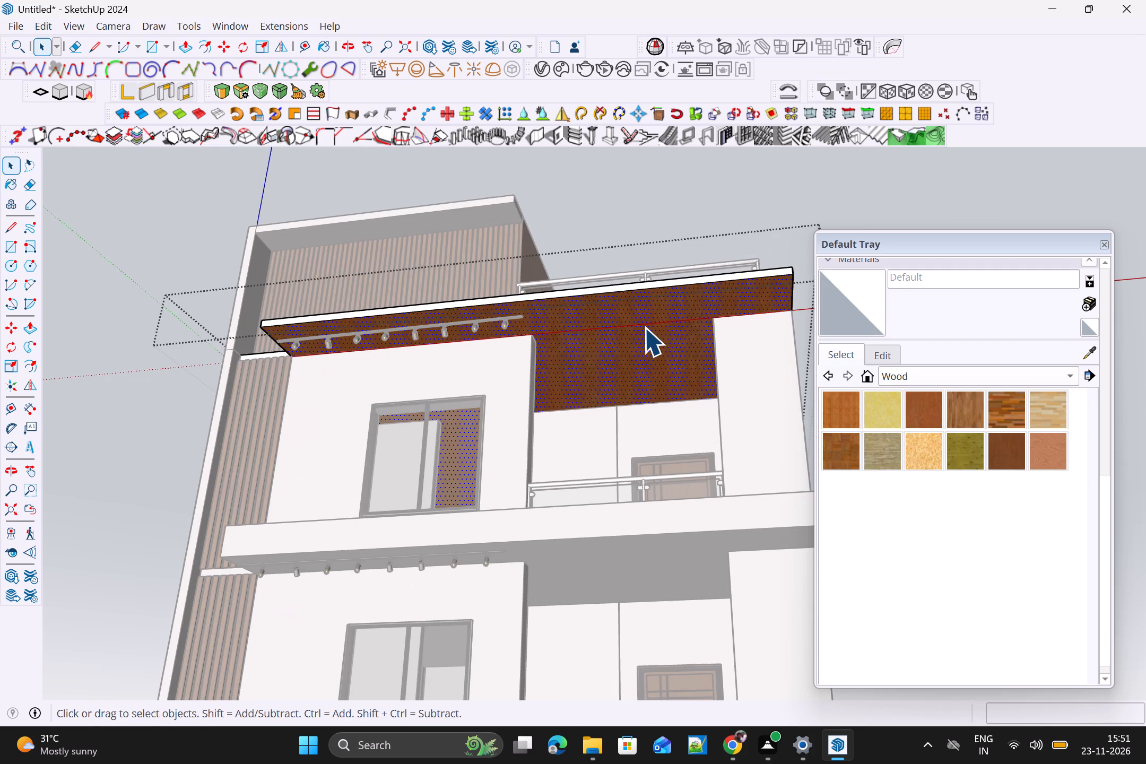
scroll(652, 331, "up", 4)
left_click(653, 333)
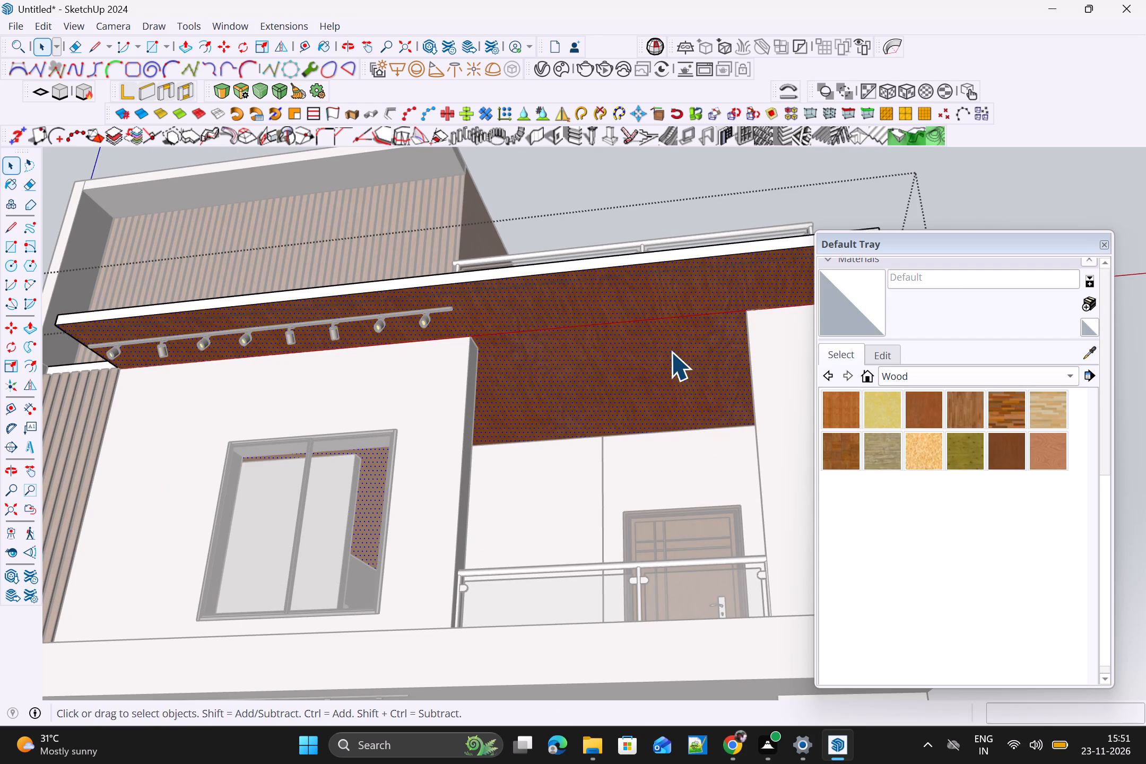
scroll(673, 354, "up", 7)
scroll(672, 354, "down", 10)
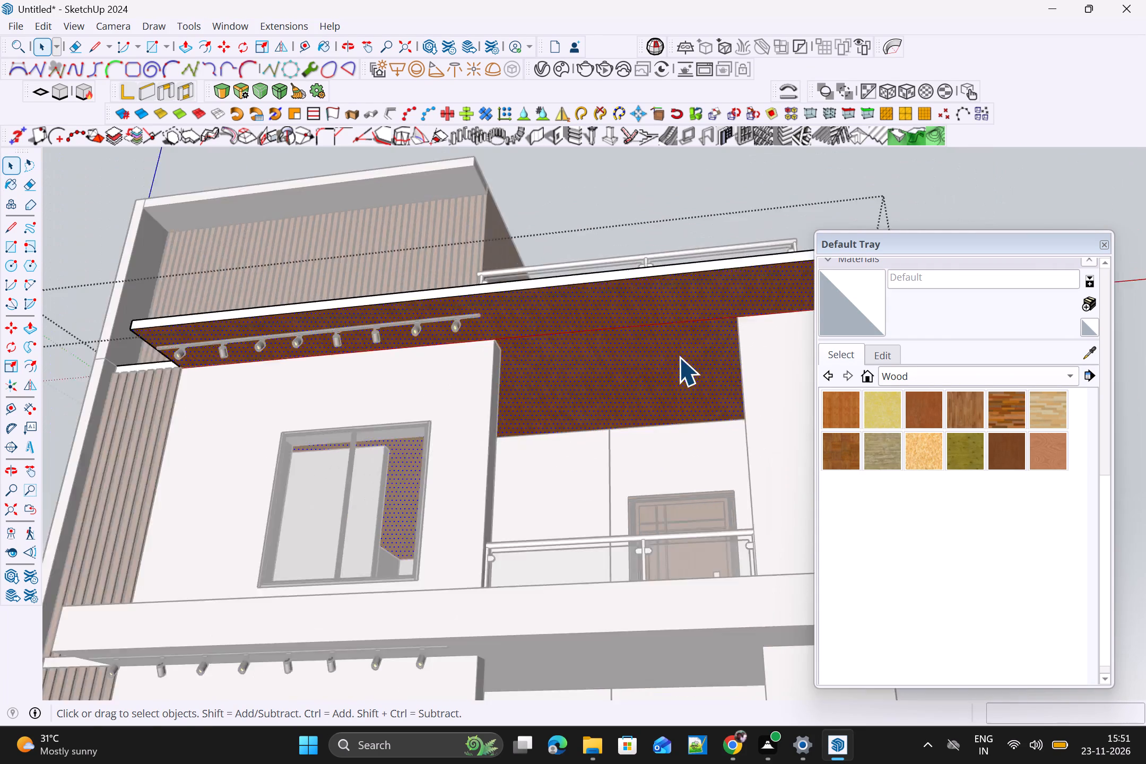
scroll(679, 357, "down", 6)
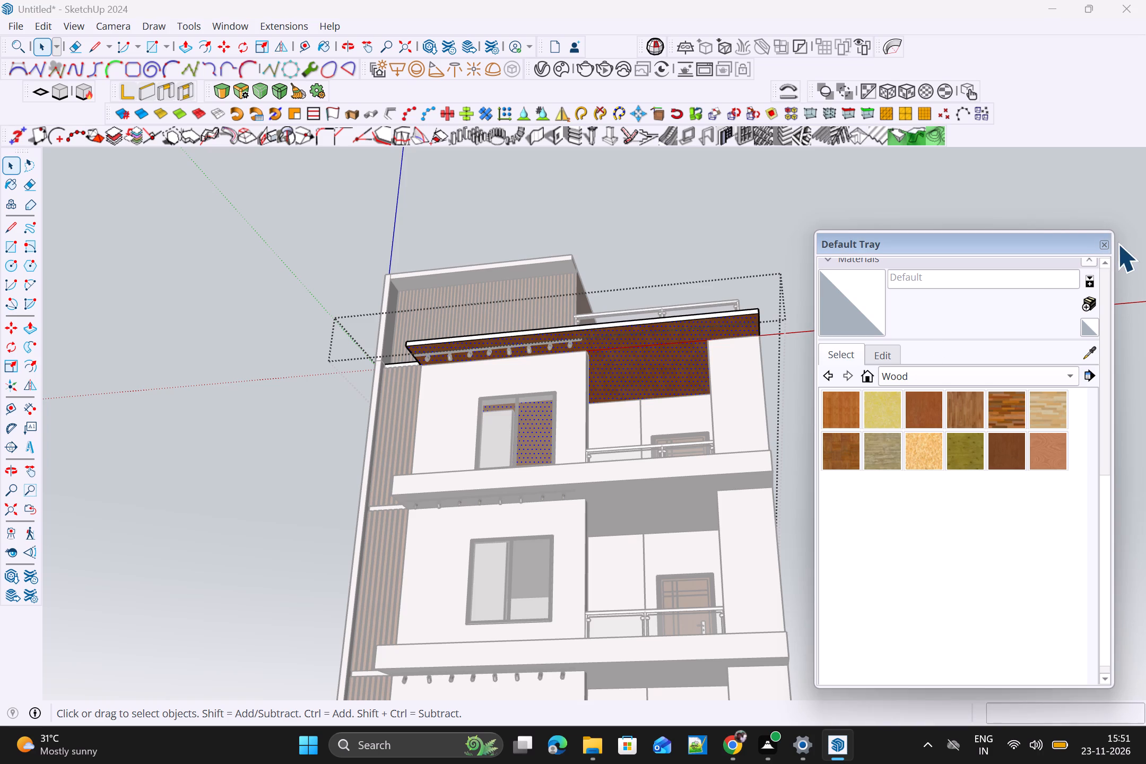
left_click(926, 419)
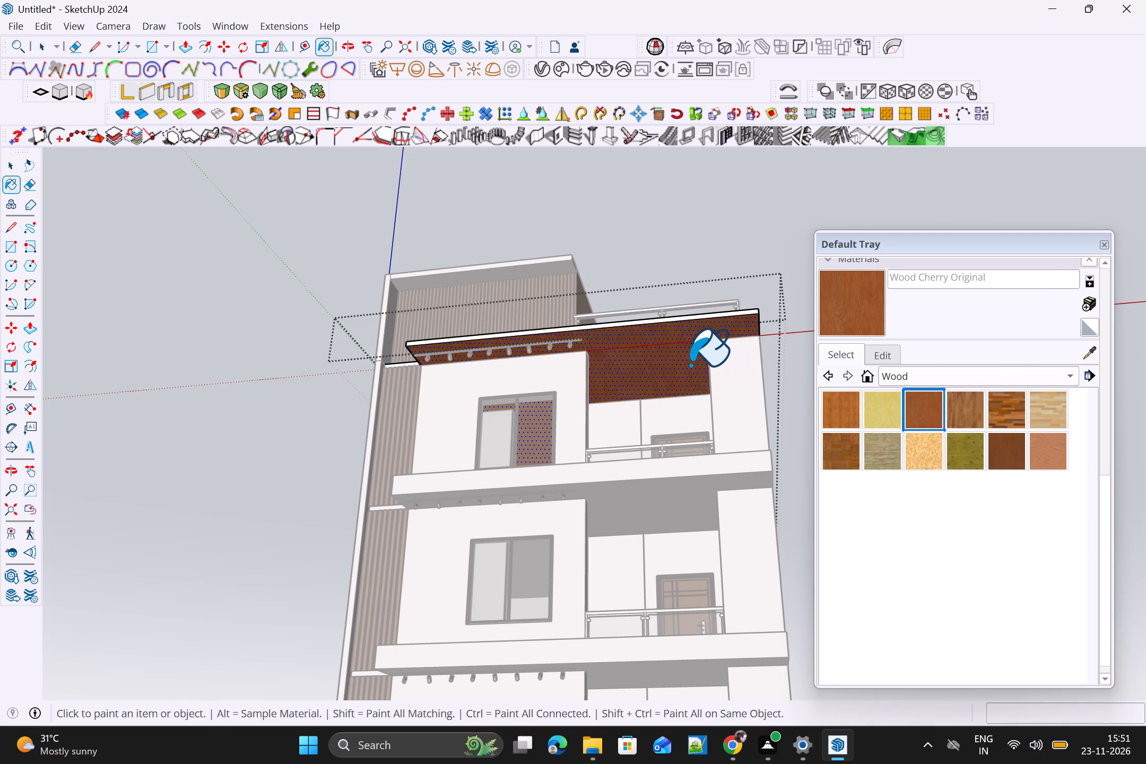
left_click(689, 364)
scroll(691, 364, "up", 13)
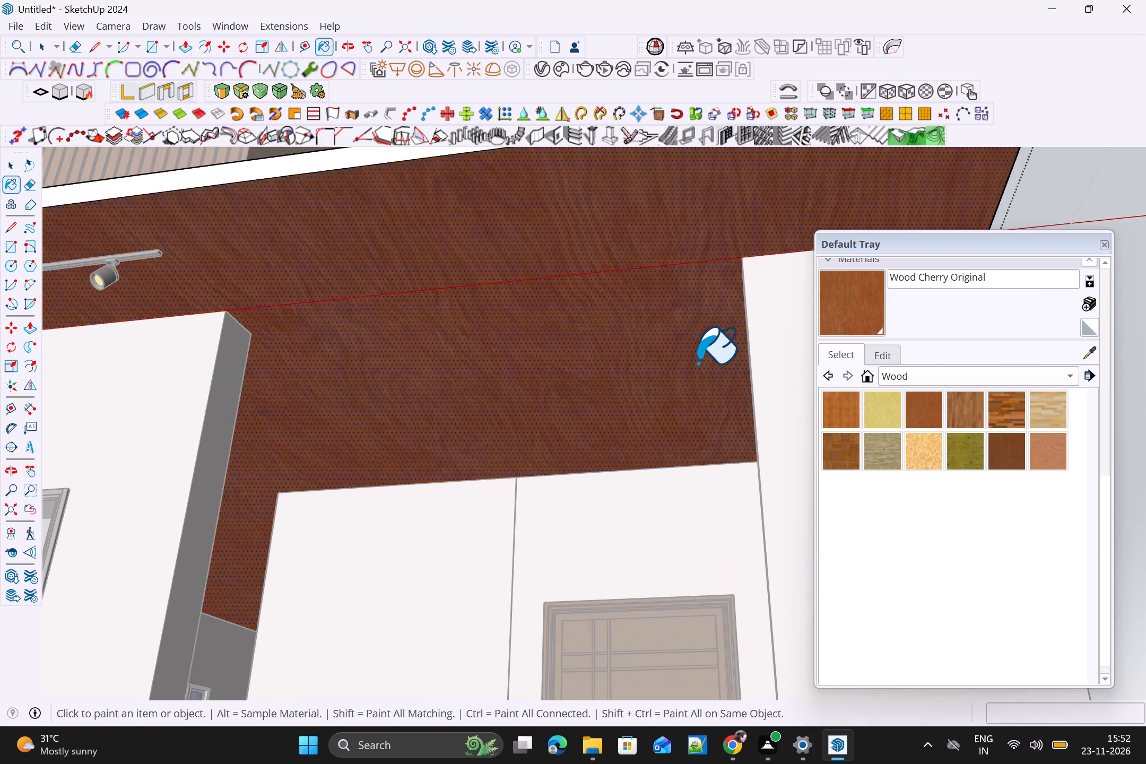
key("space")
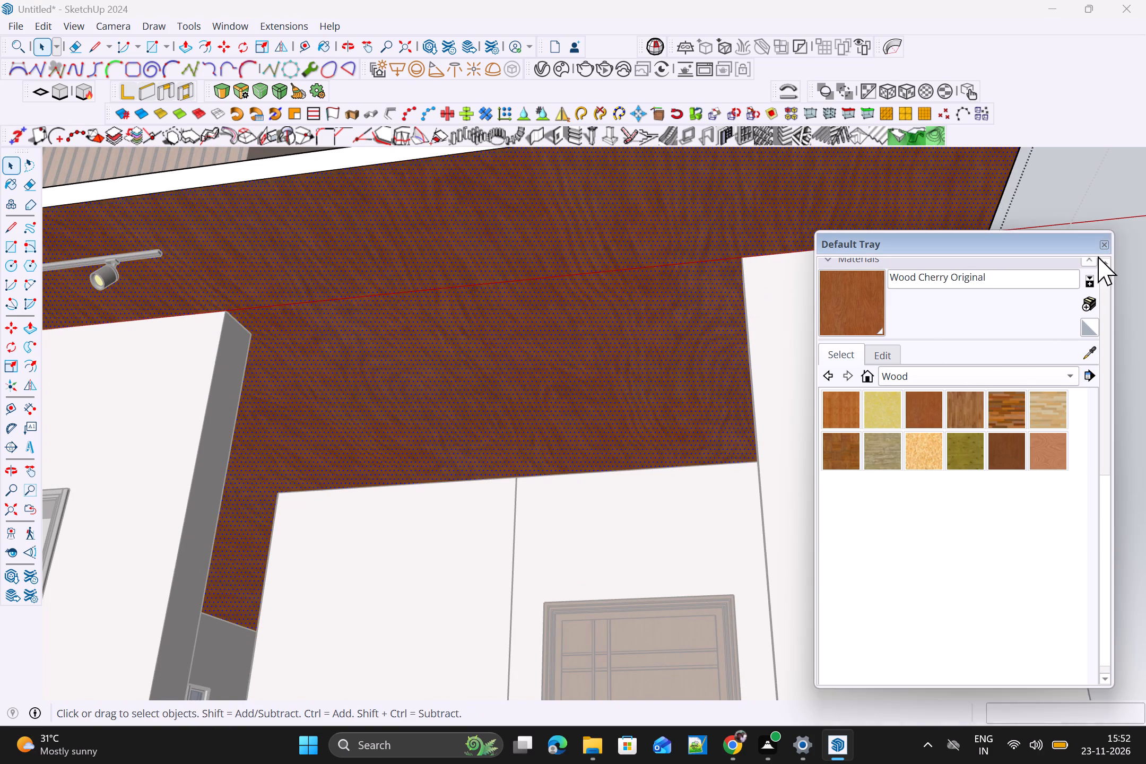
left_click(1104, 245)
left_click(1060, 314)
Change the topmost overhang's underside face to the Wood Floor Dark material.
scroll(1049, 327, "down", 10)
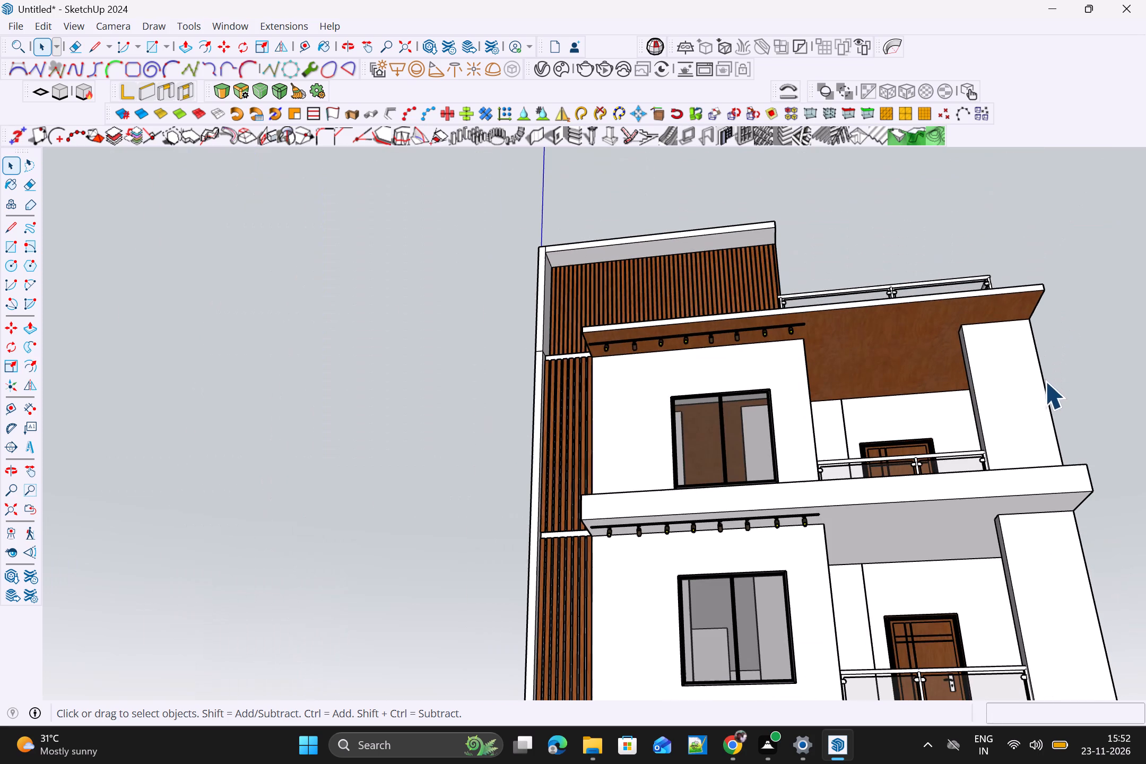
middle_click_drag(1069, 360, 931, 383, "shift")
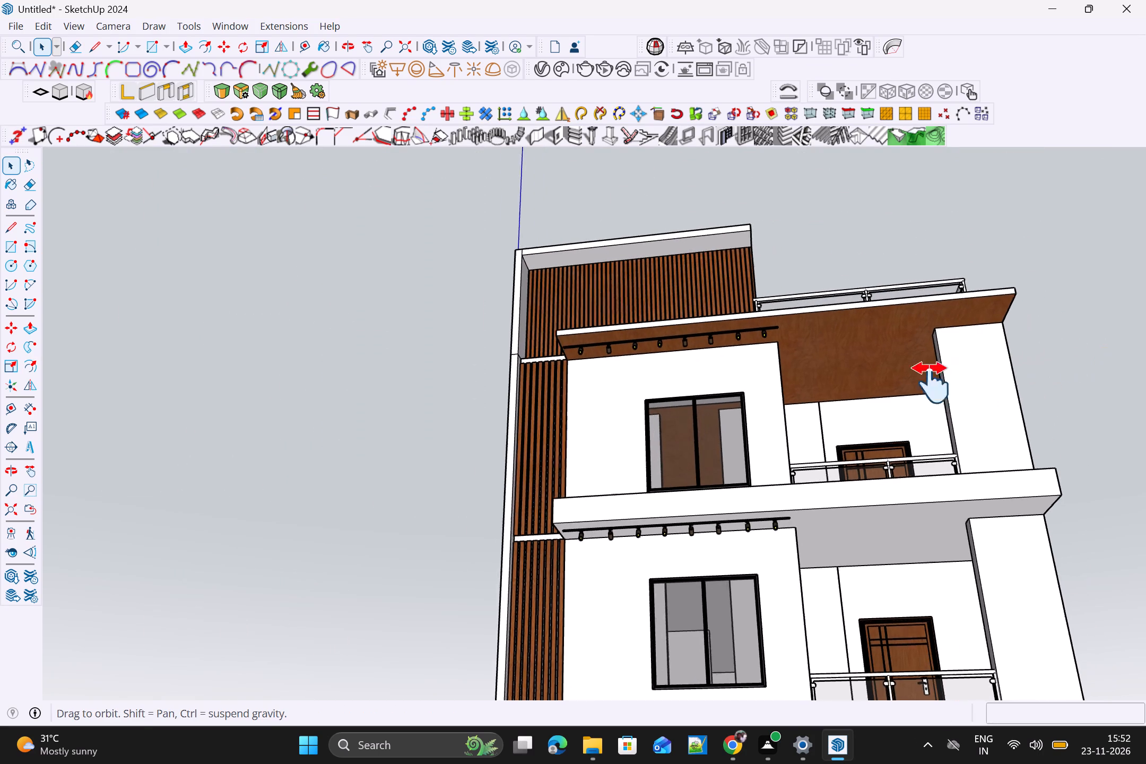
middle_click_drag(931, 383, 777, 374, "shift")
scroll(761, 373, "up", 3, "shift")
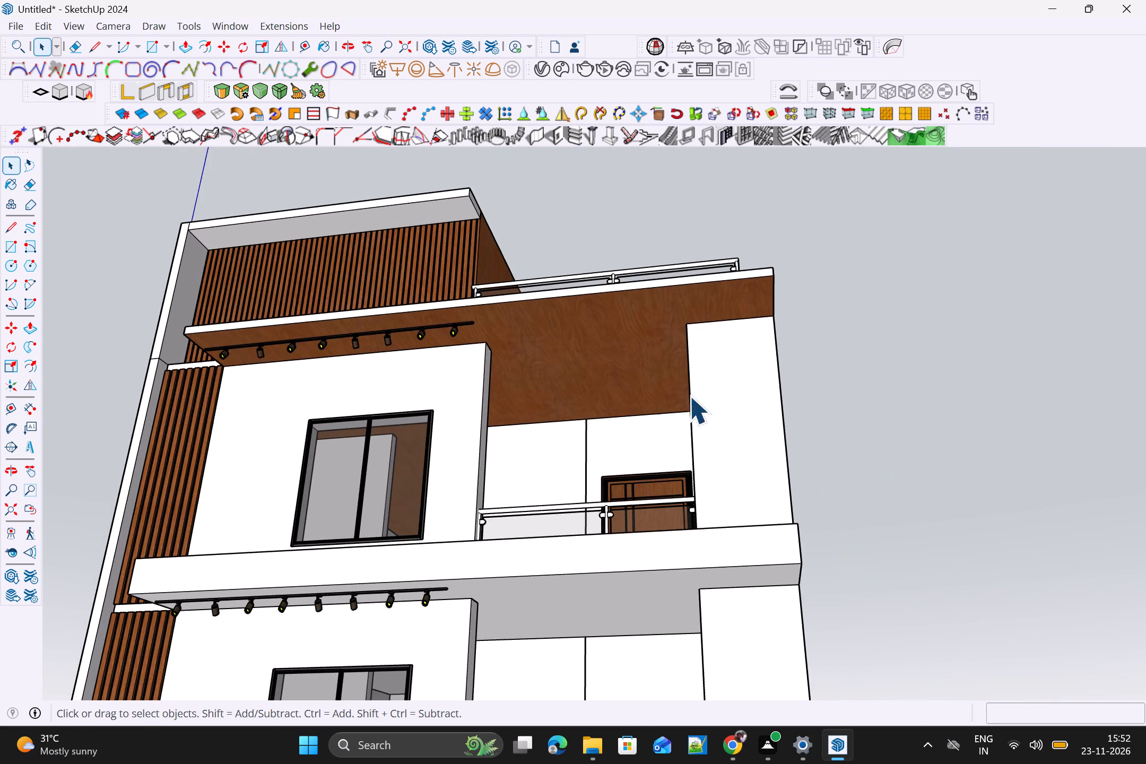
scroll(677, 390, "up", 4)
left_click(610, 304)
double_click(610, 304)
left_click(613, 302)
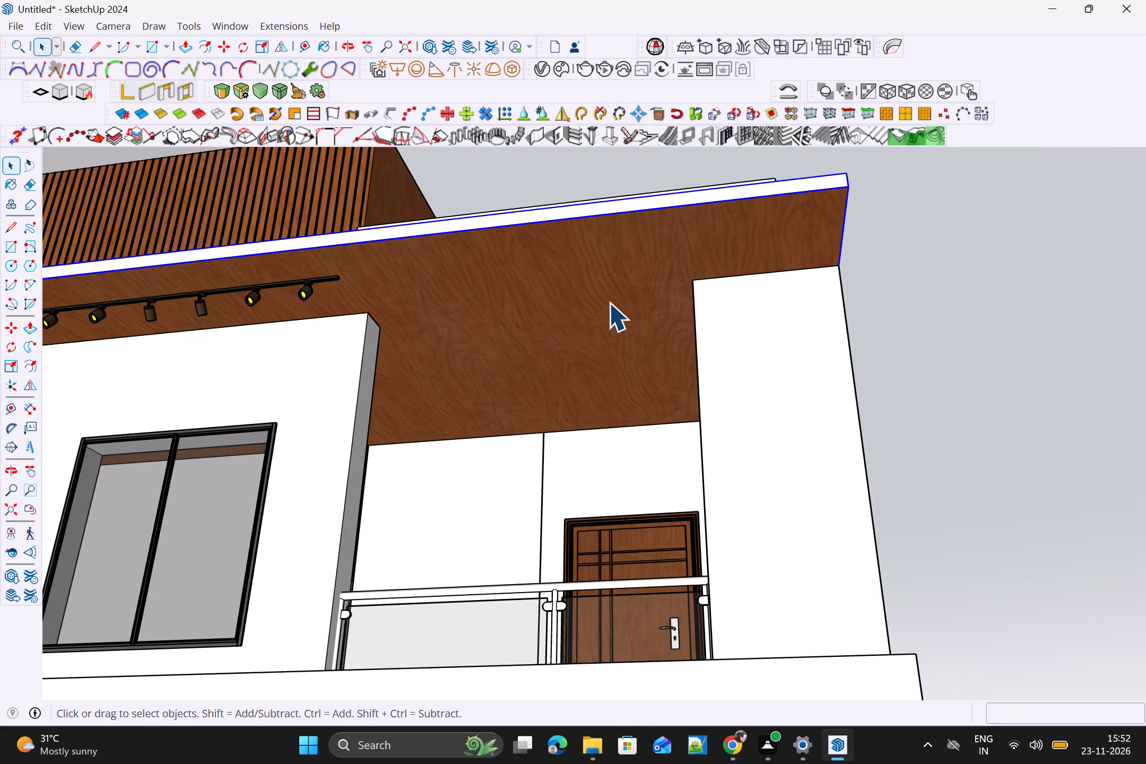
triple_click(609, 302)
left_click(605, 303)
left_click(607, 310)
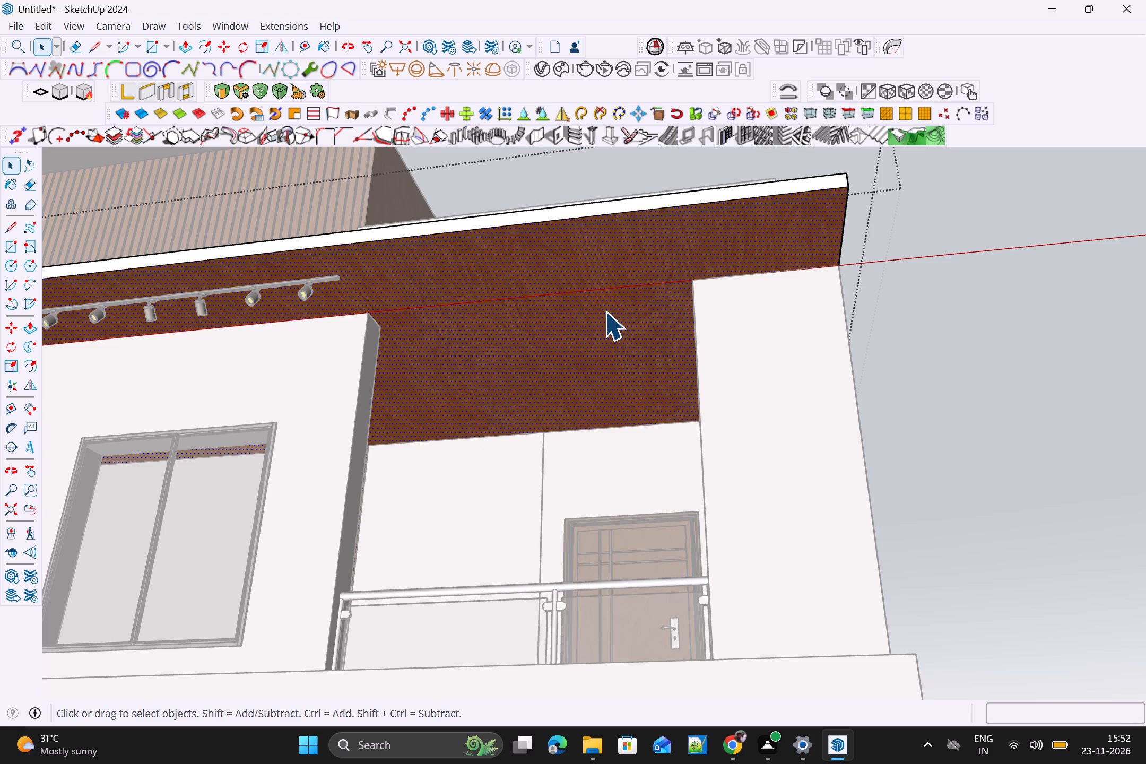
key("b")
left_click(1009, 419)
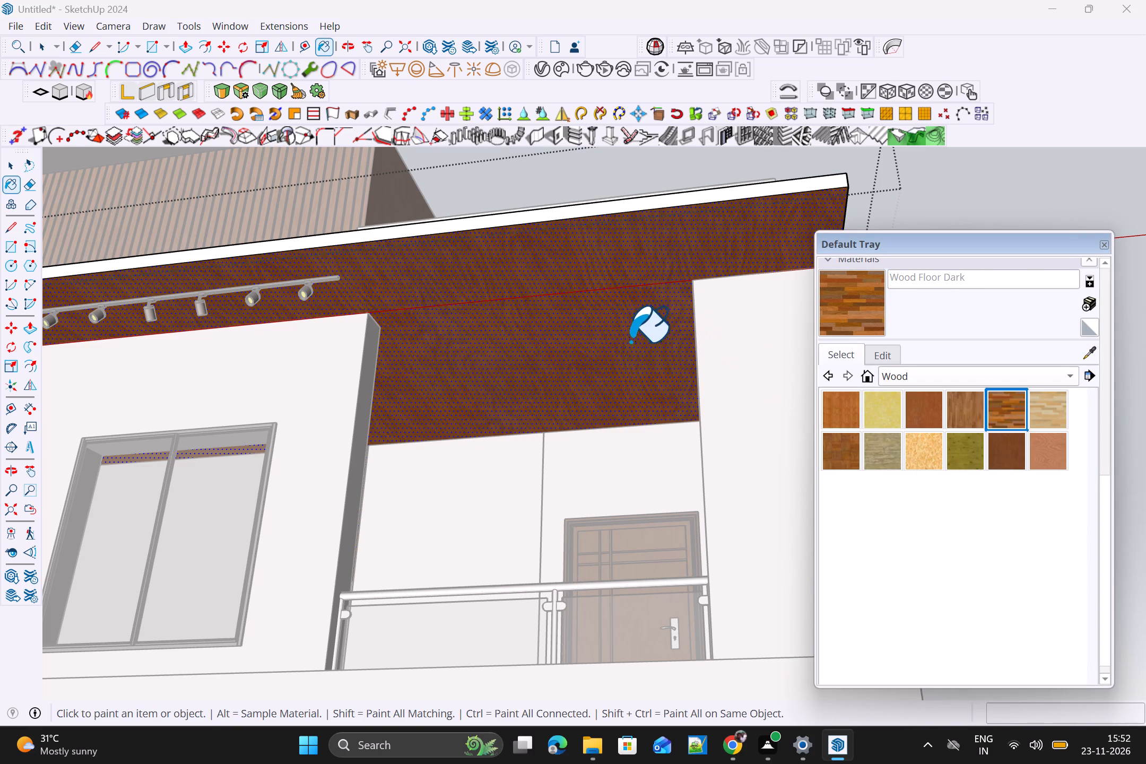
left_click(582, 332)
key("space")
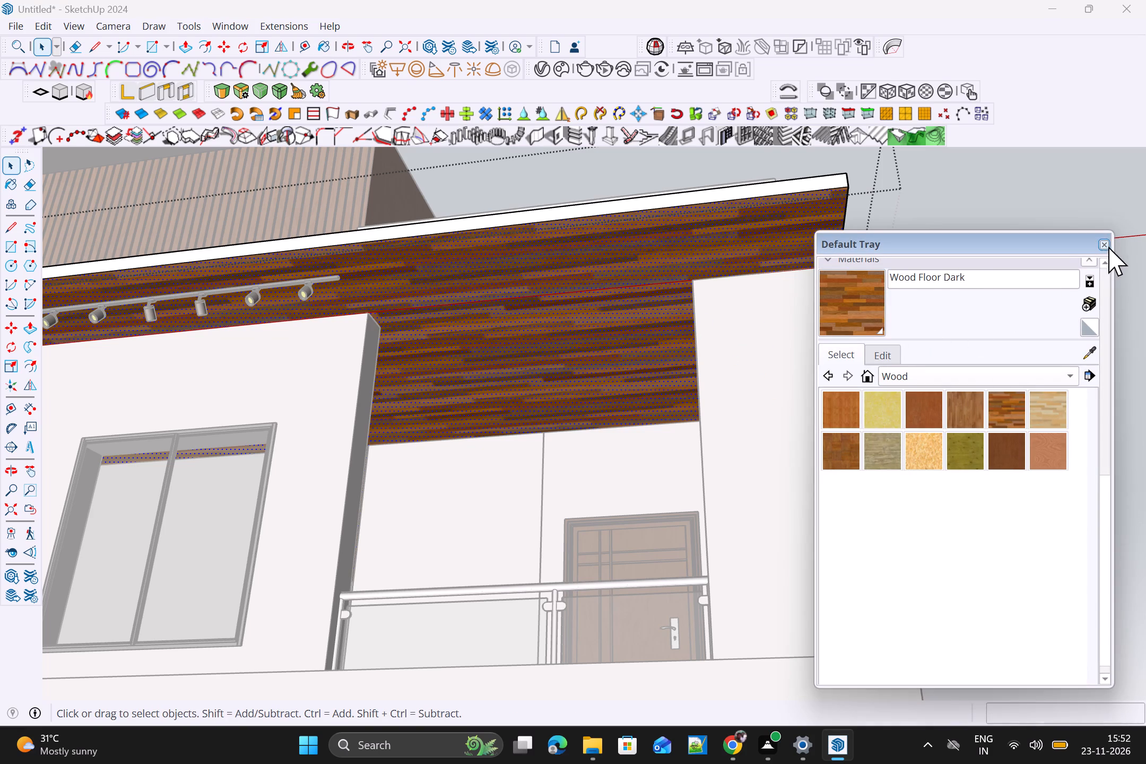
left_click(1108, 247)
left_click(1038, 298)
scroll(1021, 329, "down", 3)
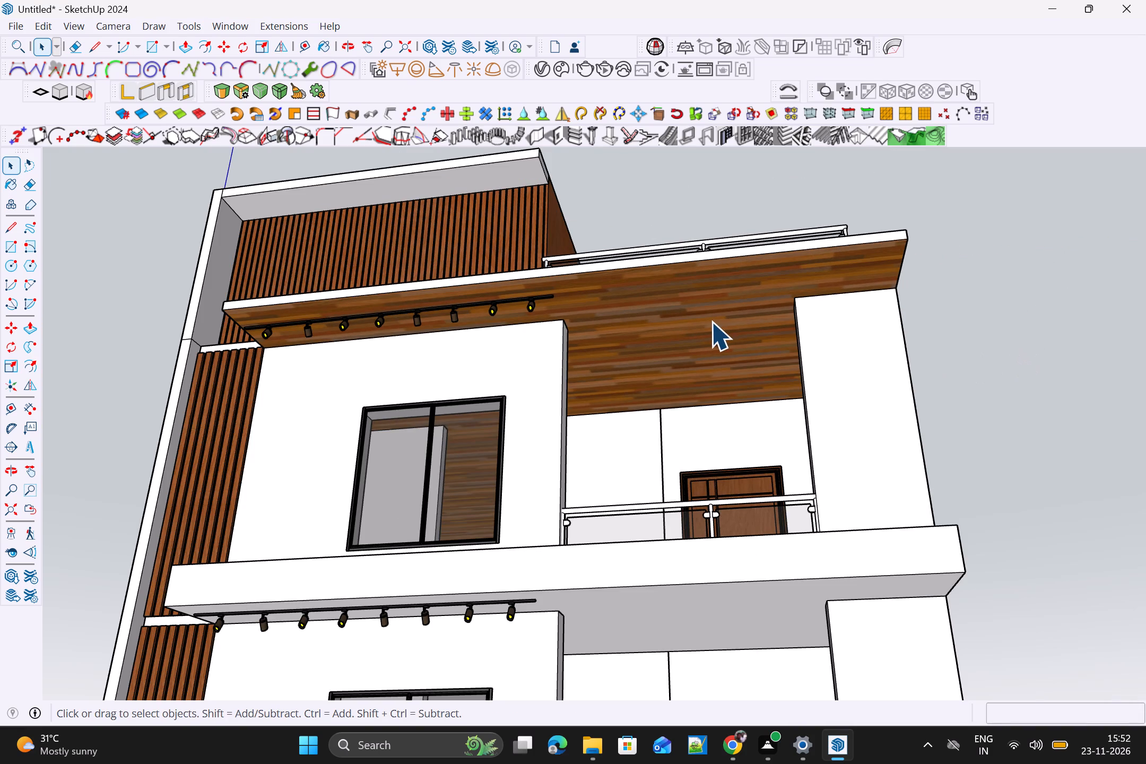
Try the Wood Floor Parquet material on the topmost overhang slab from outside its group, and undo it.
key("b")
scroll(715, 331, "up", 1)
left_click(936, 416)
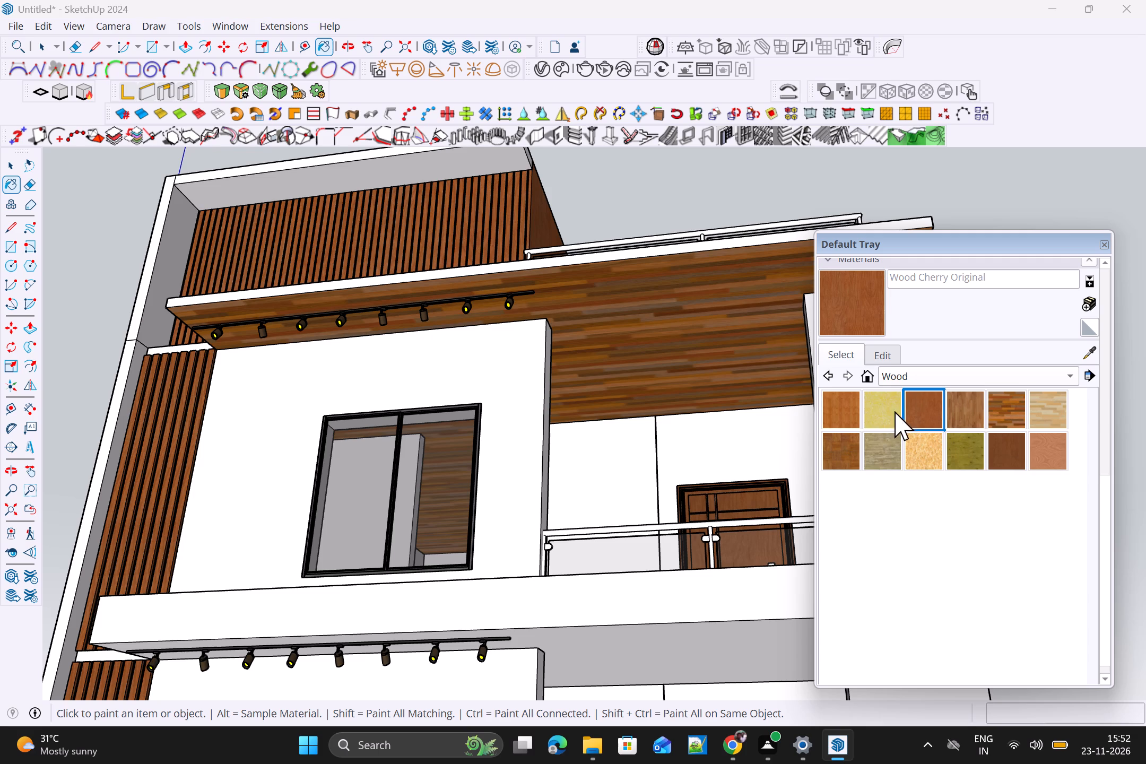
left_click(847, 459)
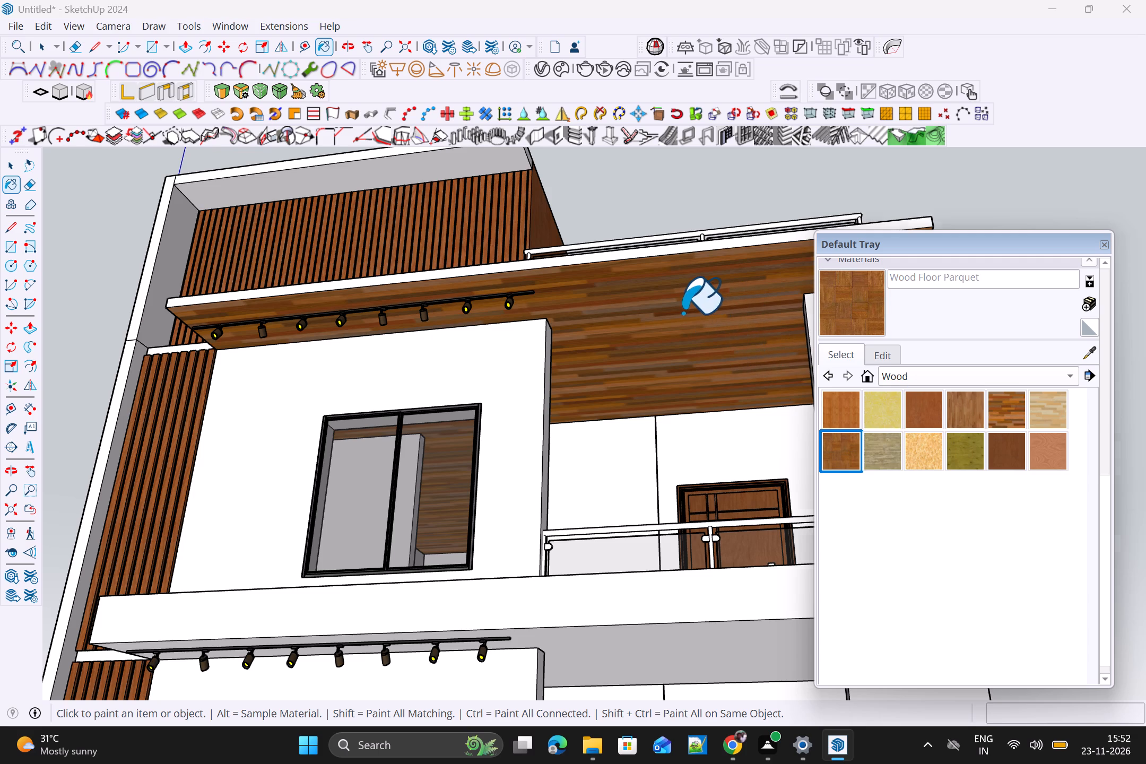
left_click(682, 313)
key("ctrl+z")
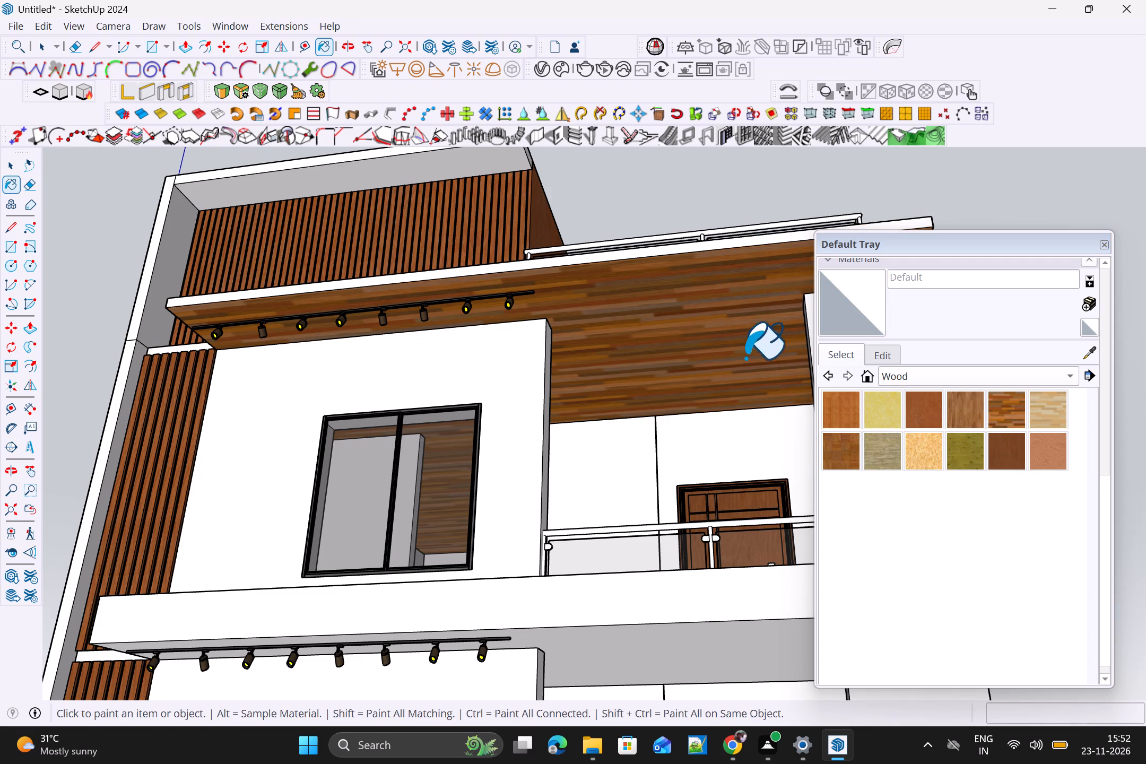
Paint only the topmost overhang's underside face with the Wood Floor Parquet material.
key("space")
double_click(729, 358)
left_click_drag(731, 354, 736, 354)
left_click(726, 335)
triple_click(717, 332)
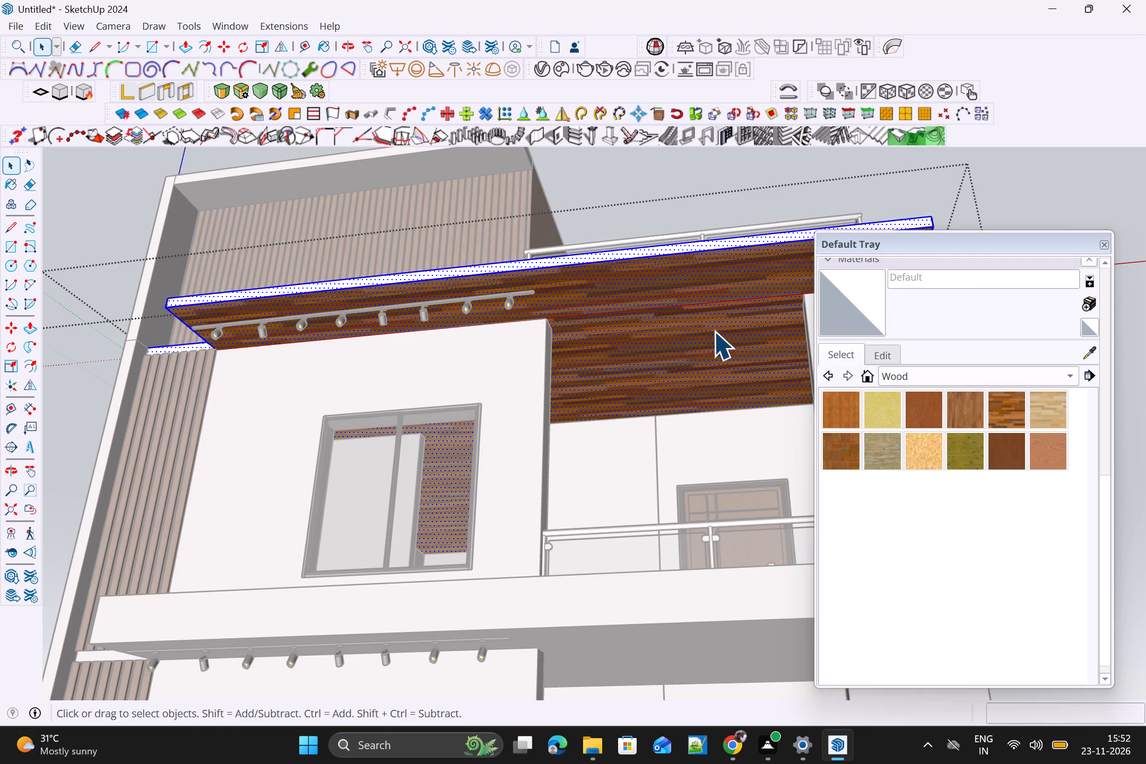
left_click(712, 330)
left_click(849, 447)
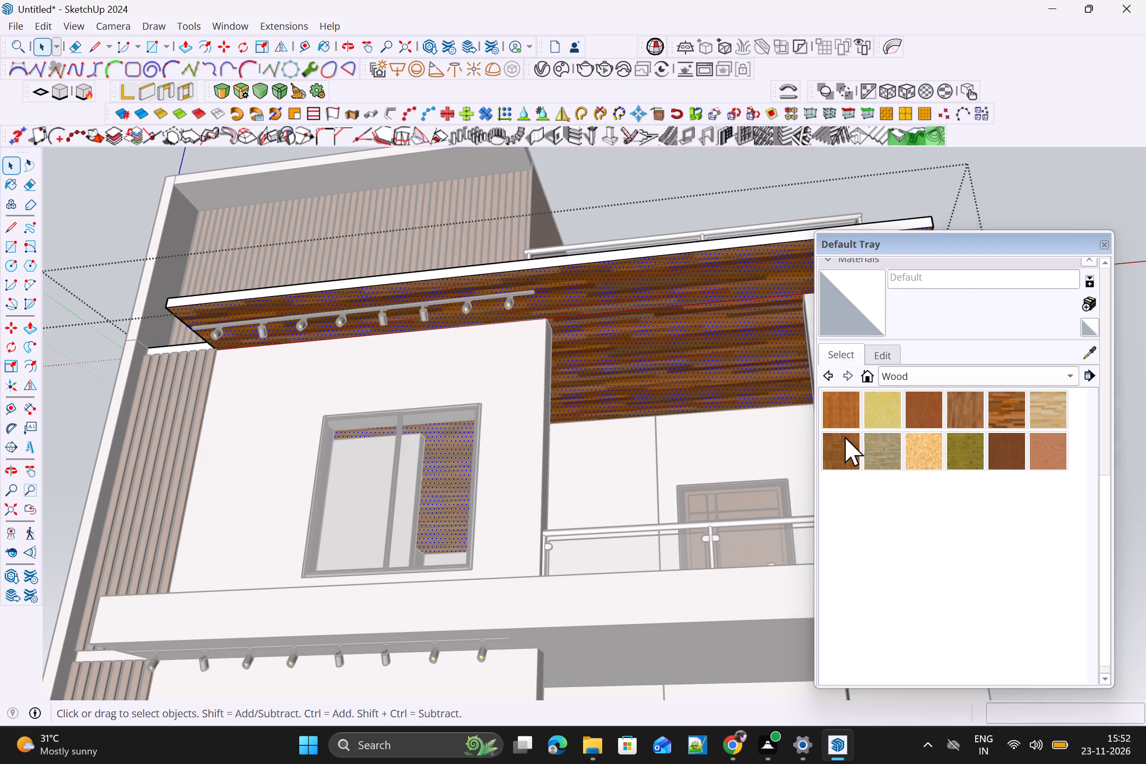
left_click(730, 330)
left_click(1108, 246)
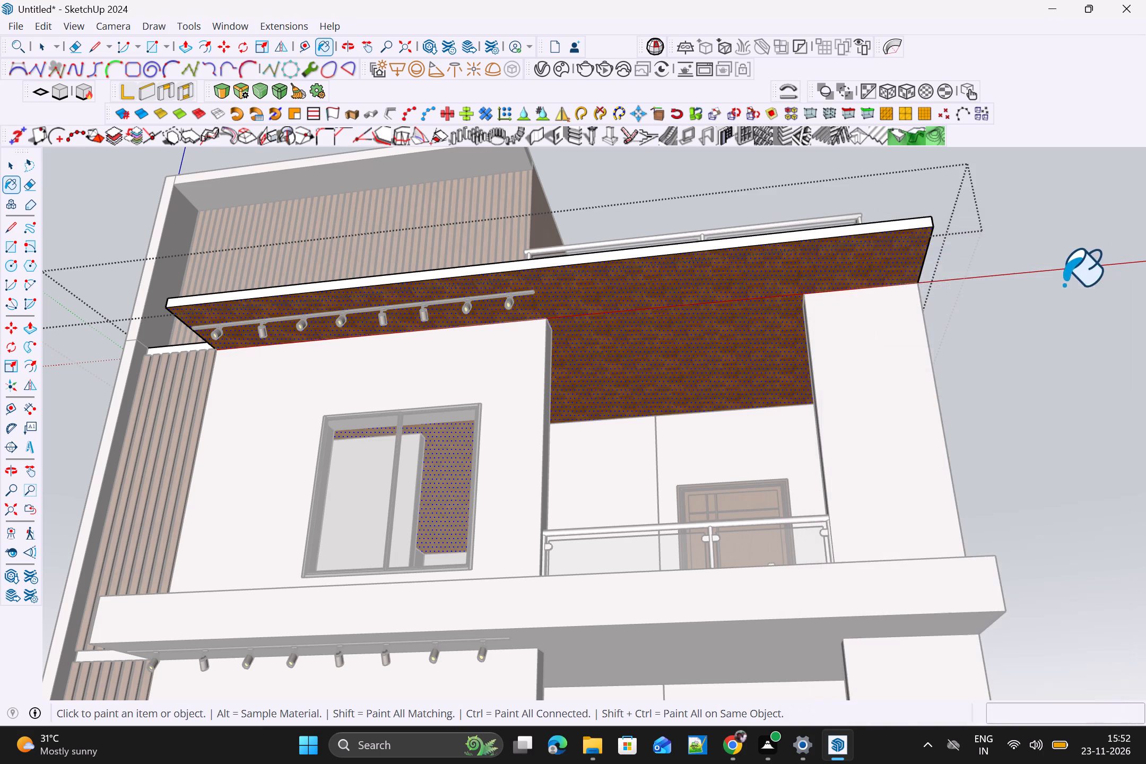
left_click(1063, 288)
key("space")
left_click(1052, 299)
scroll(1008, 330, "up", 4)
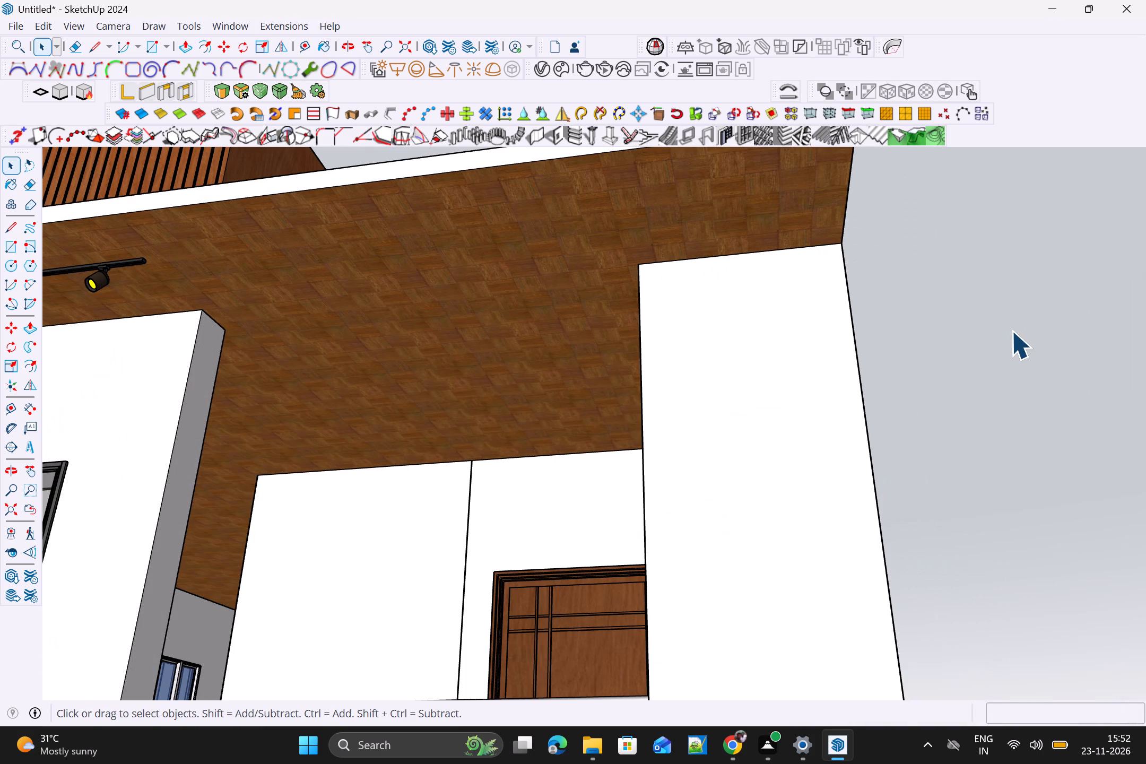
Paint the topmost overhang's underside face with the Wood Cherry Original material and leave the slab's group.
left_click(505, 311)
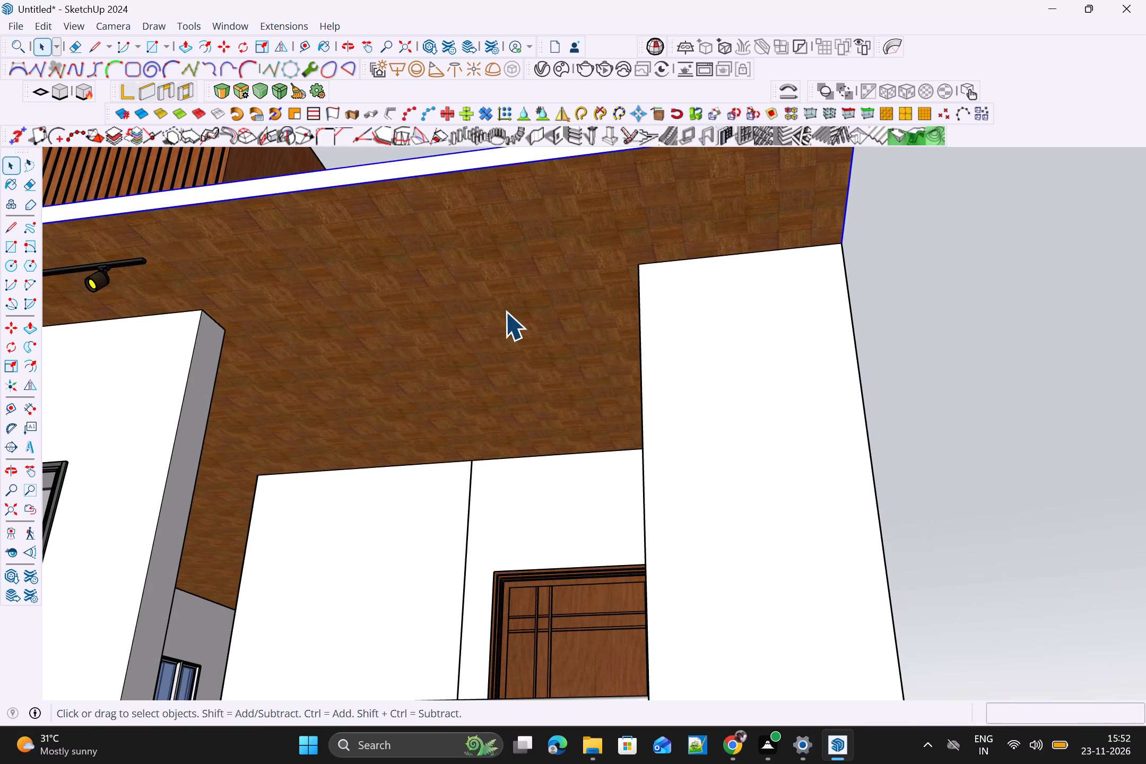
triple_click(504, 311)
left_click(502, 311)
left_click(494, 316)
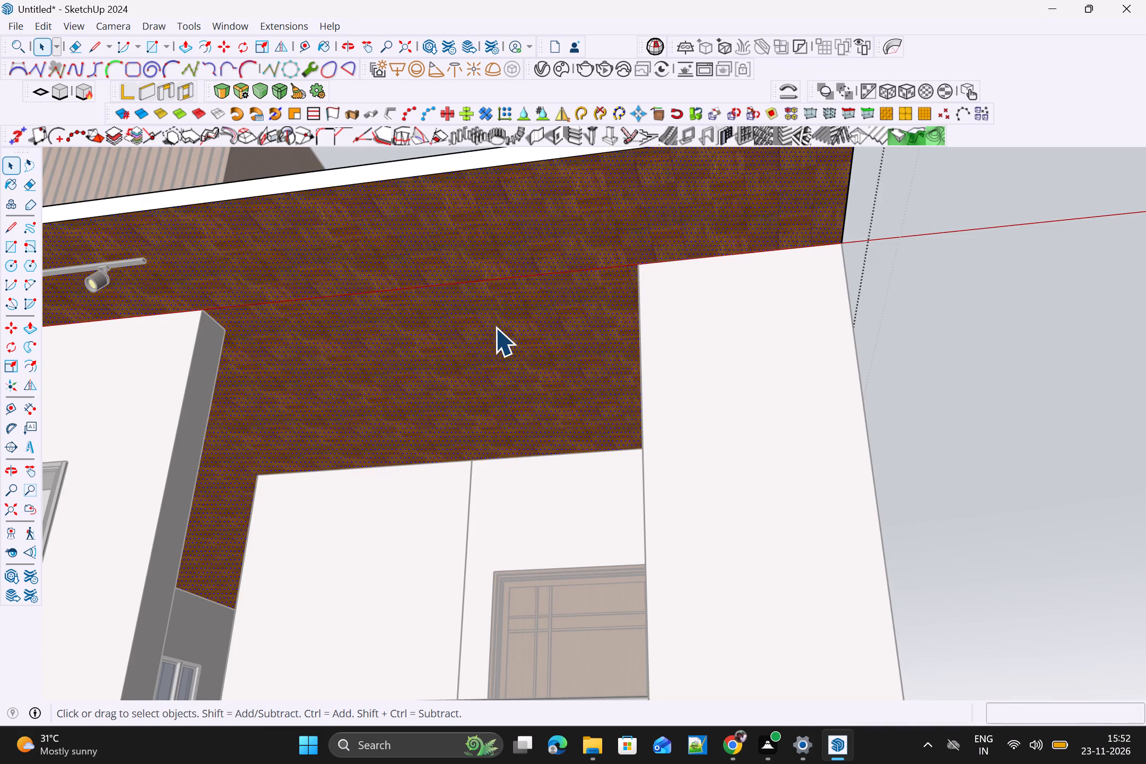
key("b")
left_click(935, 412)
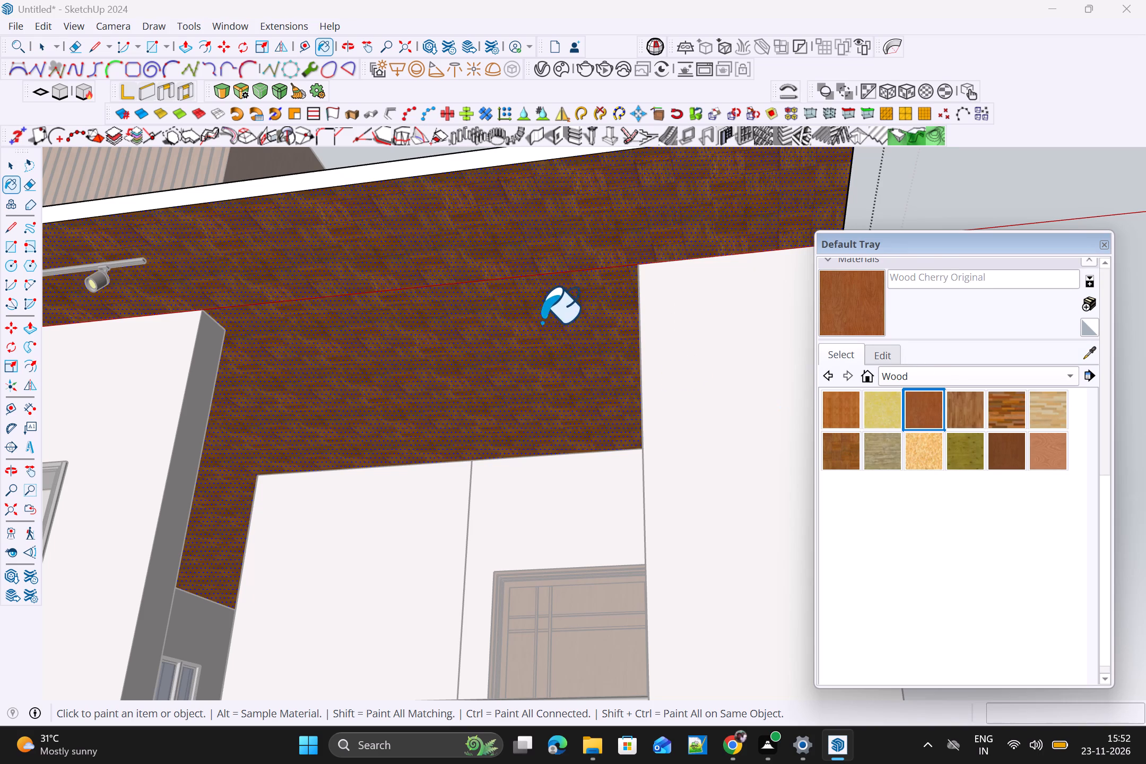
left_click(484, 299)
scroll(544, 332, "down", 5)
key("space")
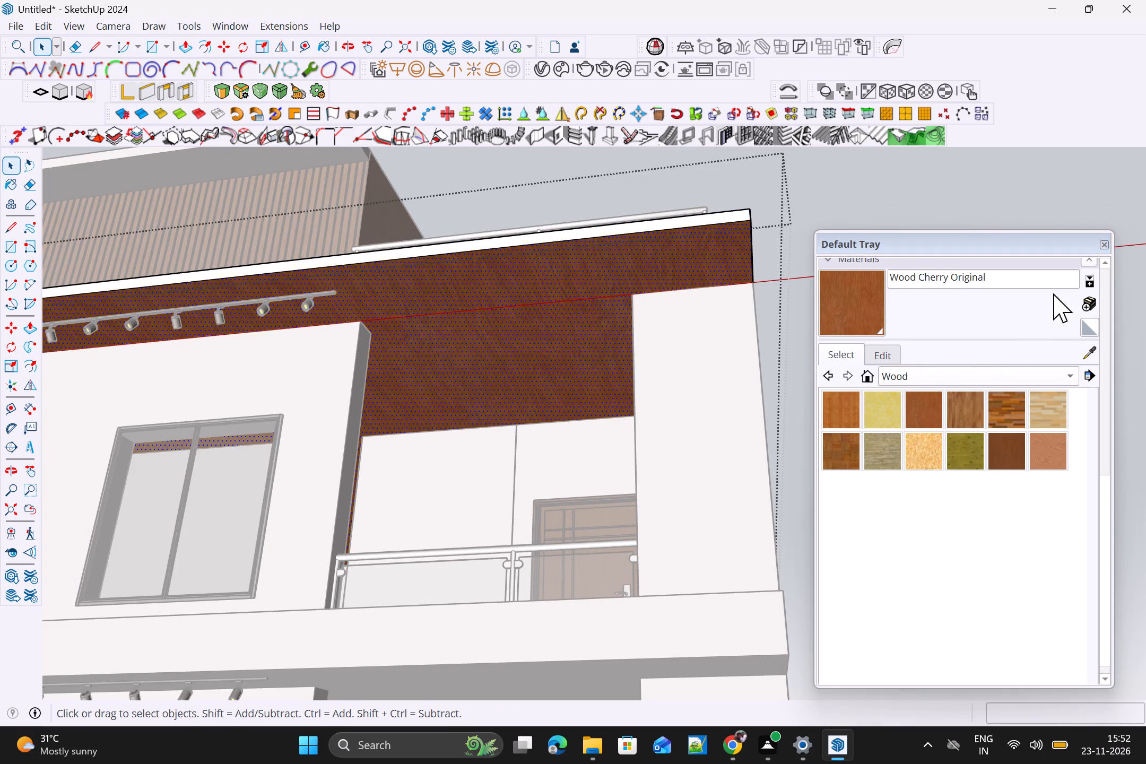
left_click(1106, 243)
left_click(925, 295)
scroll(925, 326, "down", 6)
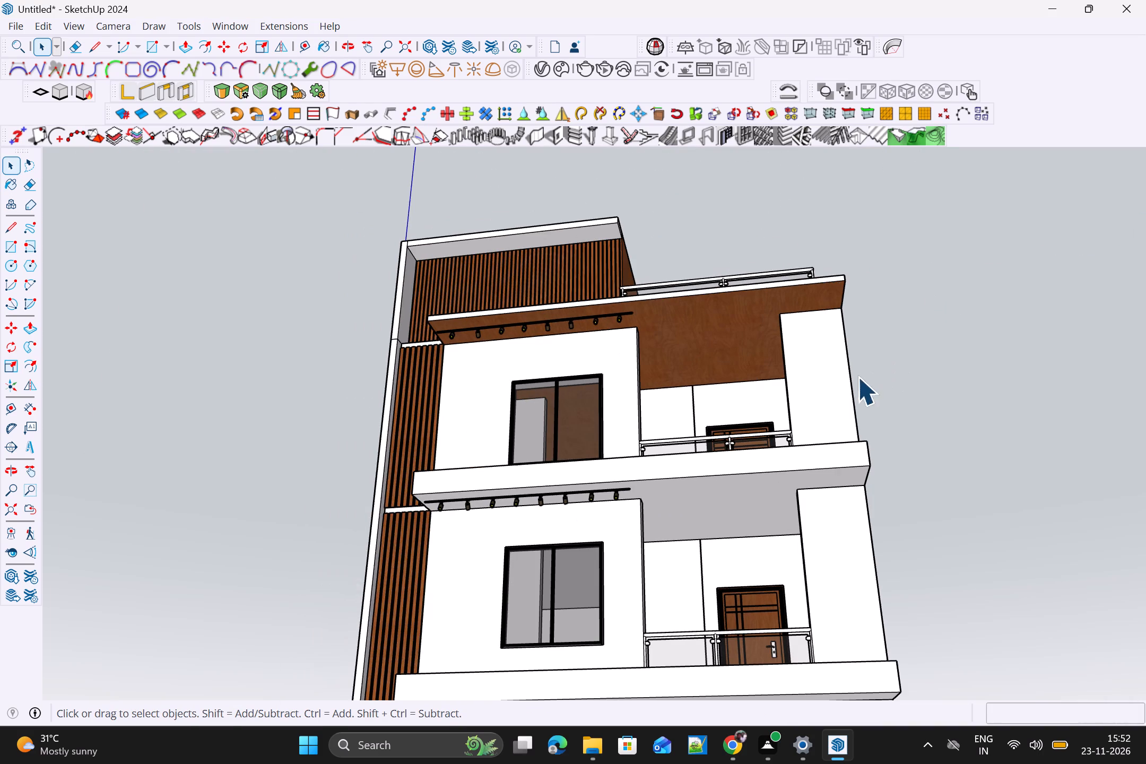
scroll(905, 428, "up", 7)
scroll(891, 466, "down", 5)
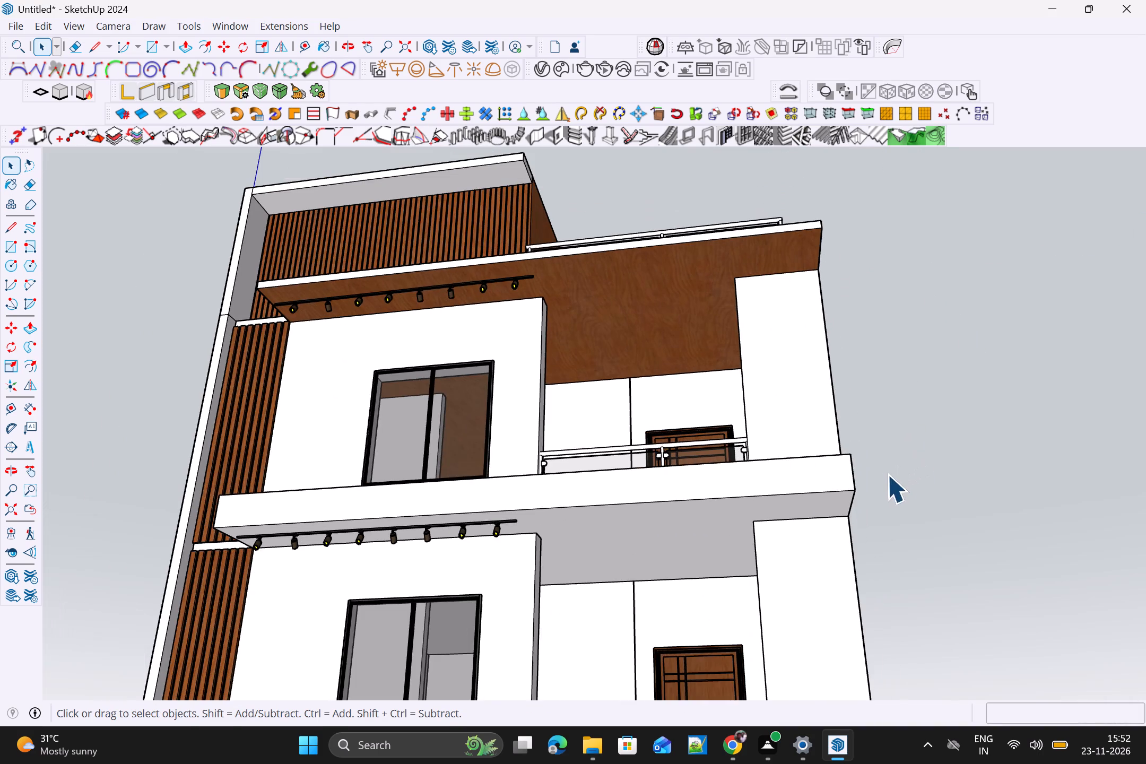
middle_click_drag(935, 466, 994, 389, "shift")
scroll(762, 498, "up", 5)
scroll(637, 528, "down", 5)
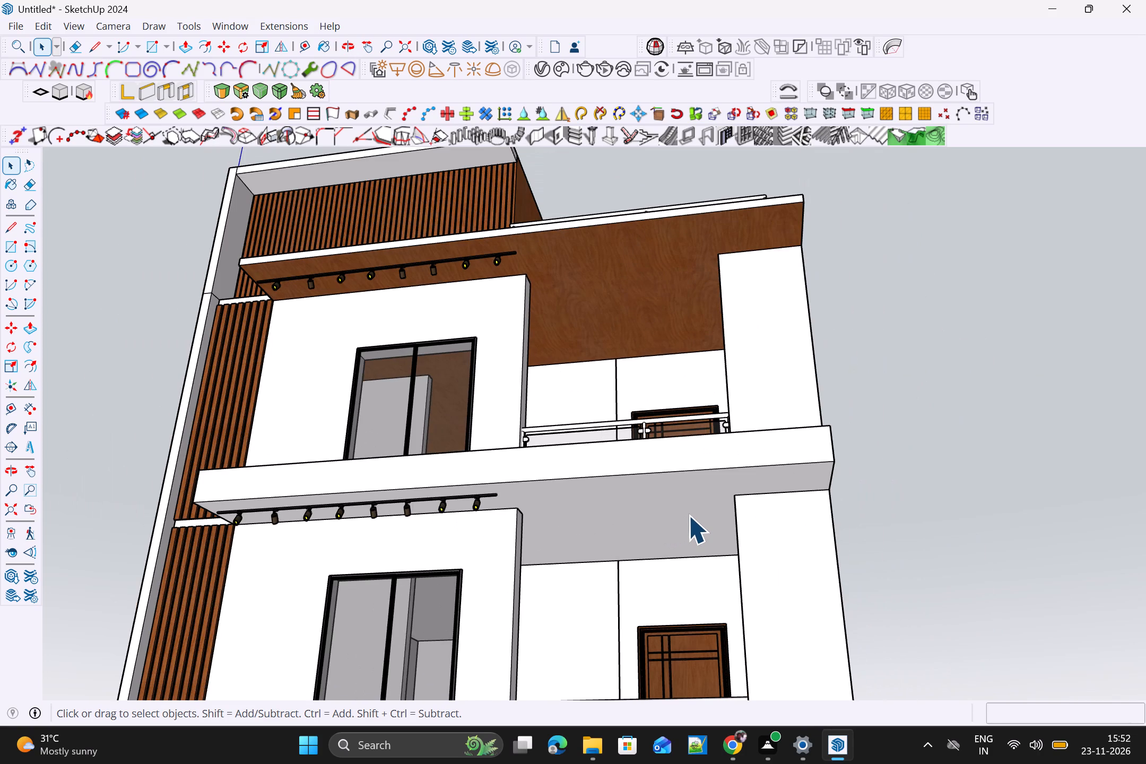